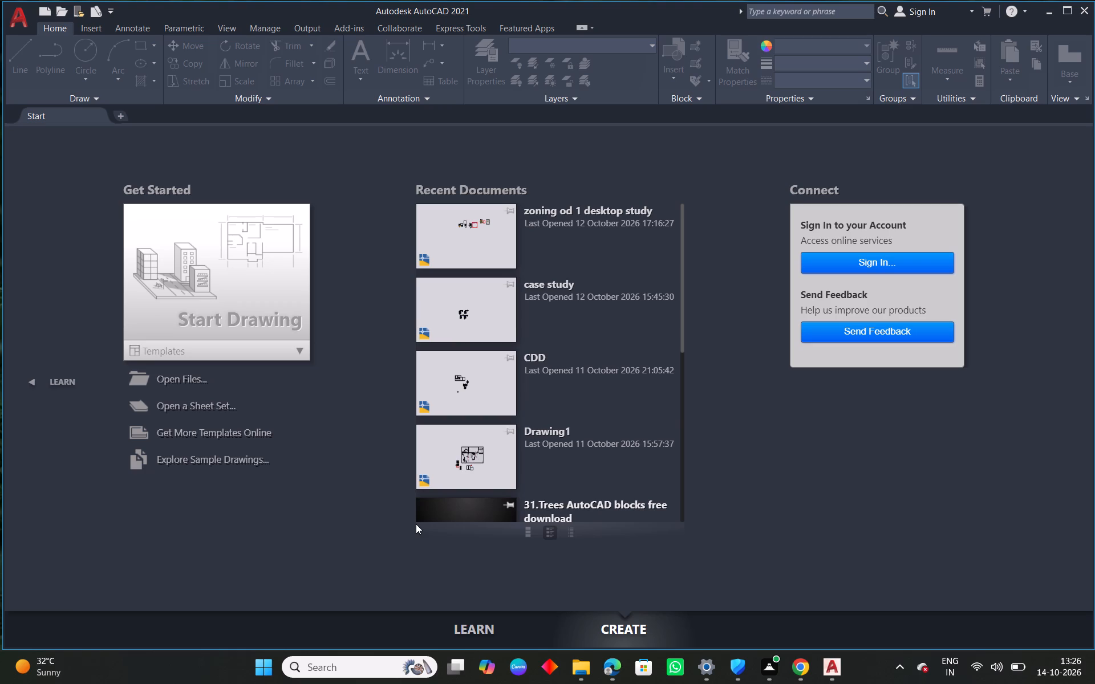
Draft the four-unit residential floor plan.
Start a new blank drawing.
left_click(222, 331)
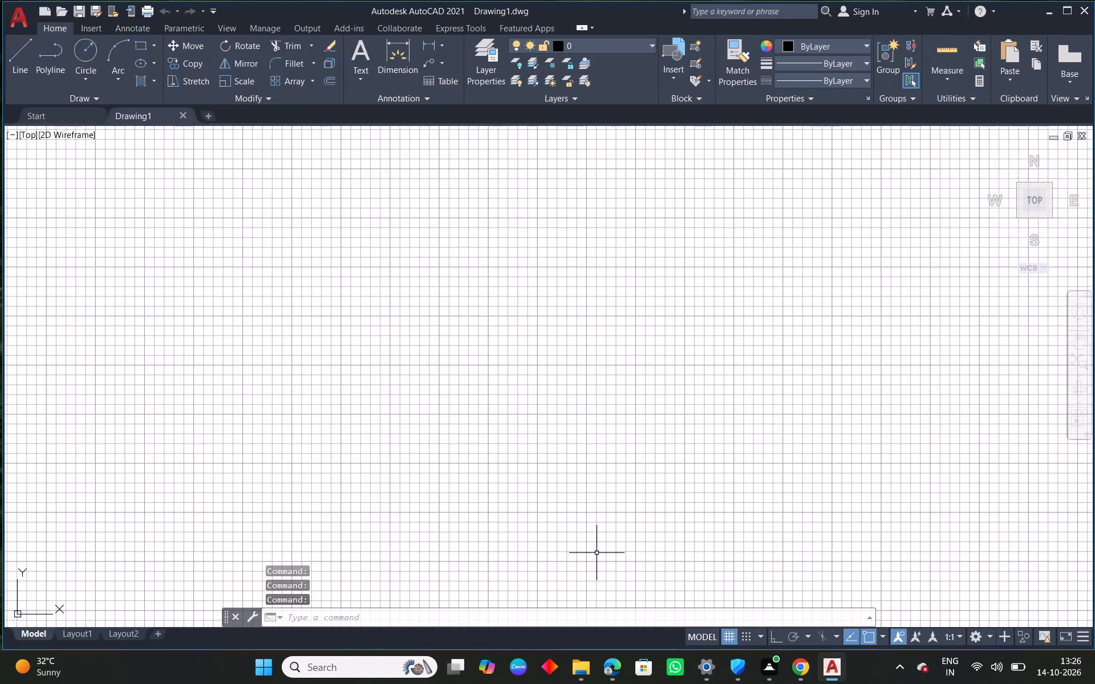
Configure the drawing units to decimal length with 0.0 precision and meters as the insertion scale.
type("un")
key("space")
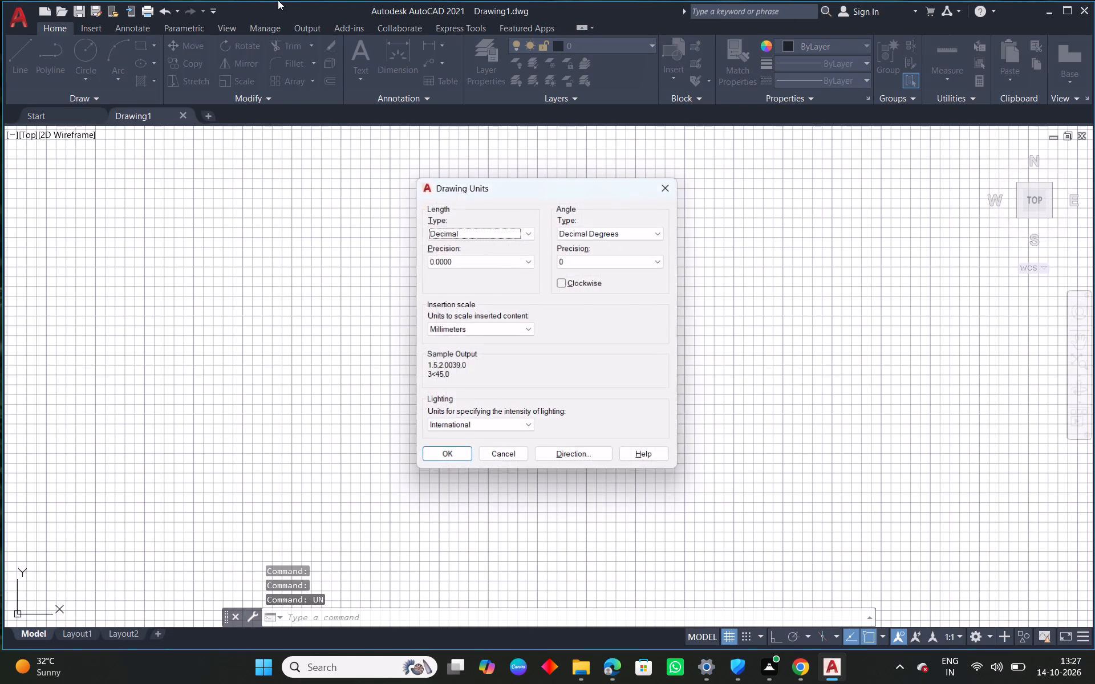
left_click(465, 230)
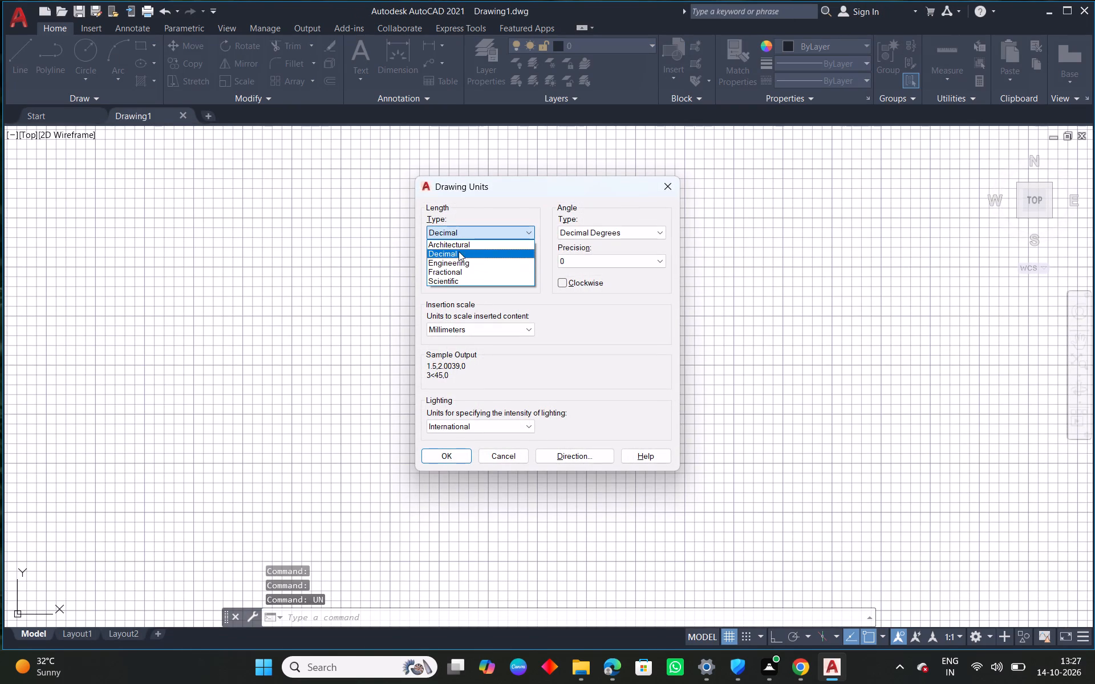
left_click(457, 245)
left_click(472, 235)
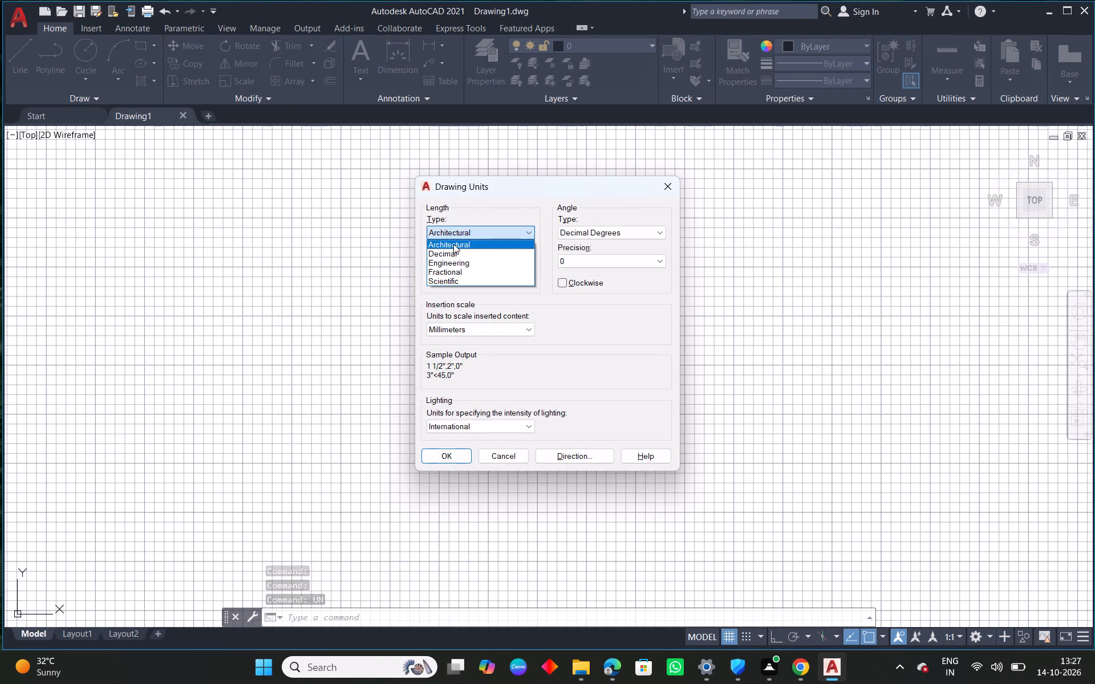
left_click(452, 258)
left_click(479, 264)
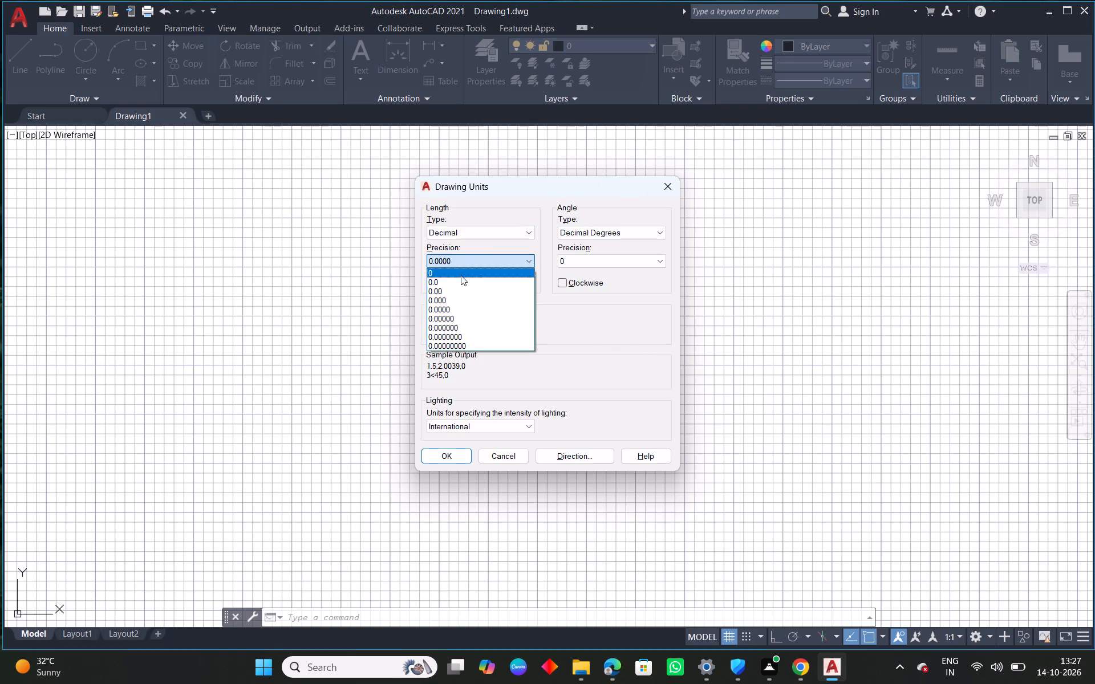
left_click(460, 277)
left_click(463, 267)
left_click(453, 286)
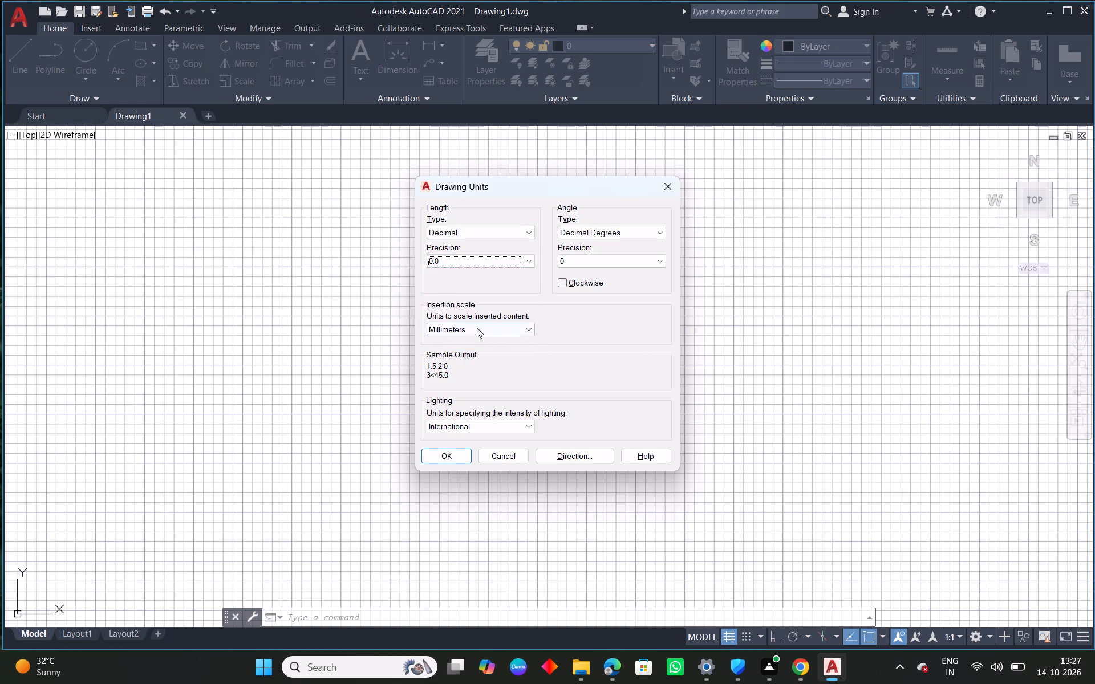
left_click(477, 328)
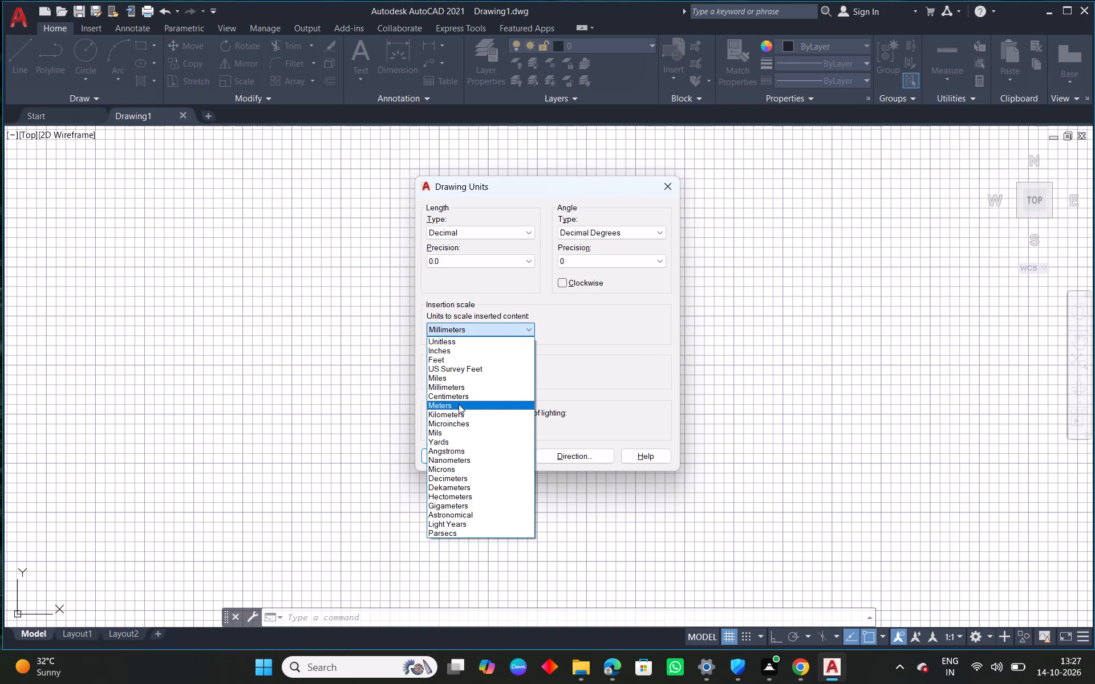
left_click(459, 404)
left_click(457, 457)
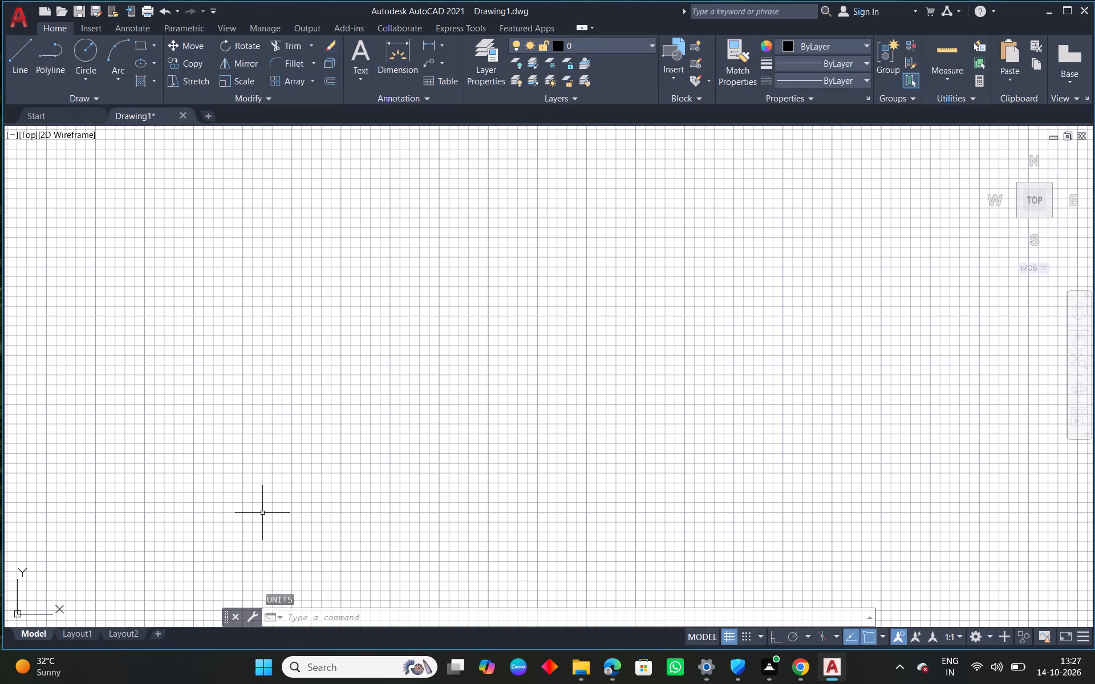
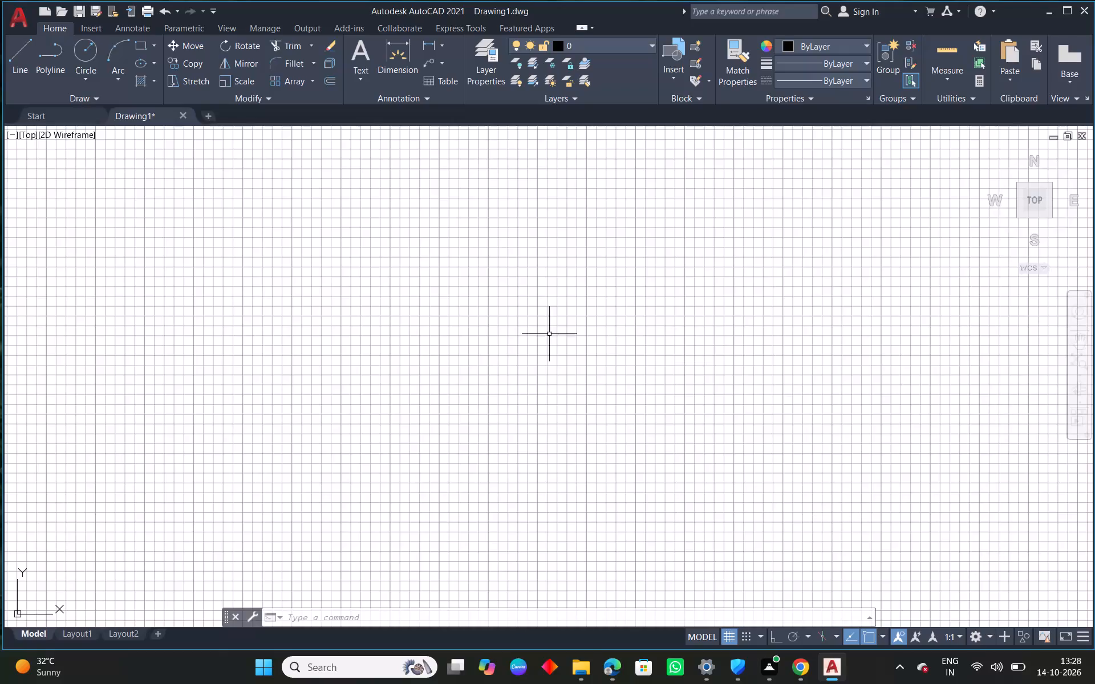
Turn on Ortho mode during a trial Line command, and abandon the line after placing its first point.
key("Escape")
middle_click_drag(603, 409, 642, 367)
type("l")
key("space")
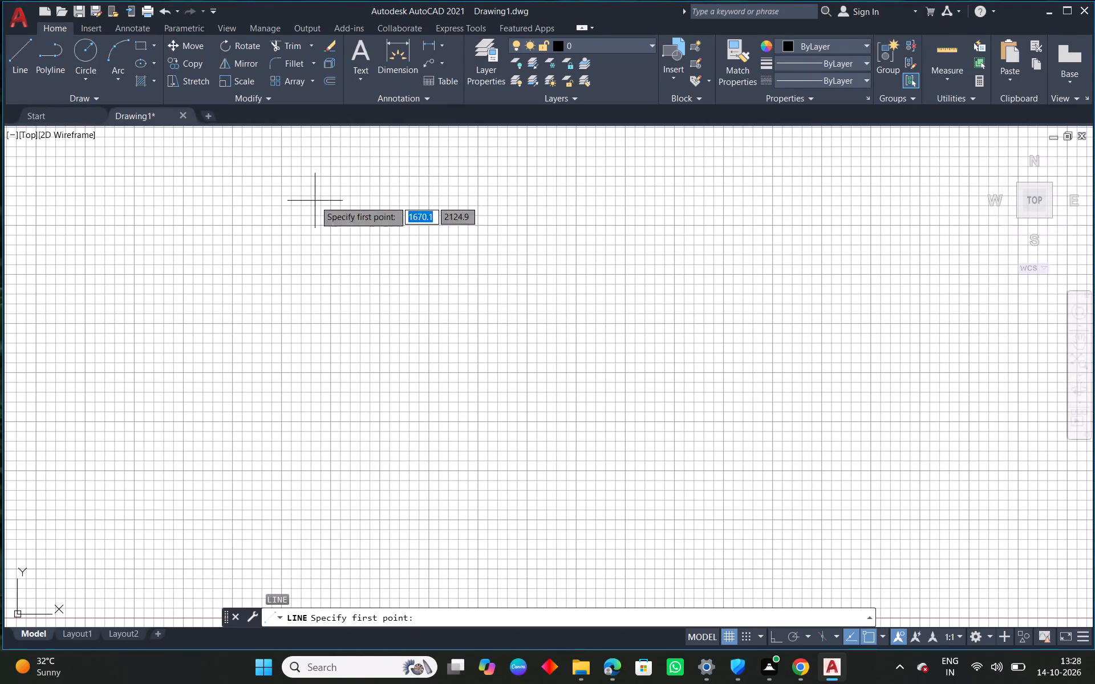
left_click(368, 219)
left_click(773, 636)
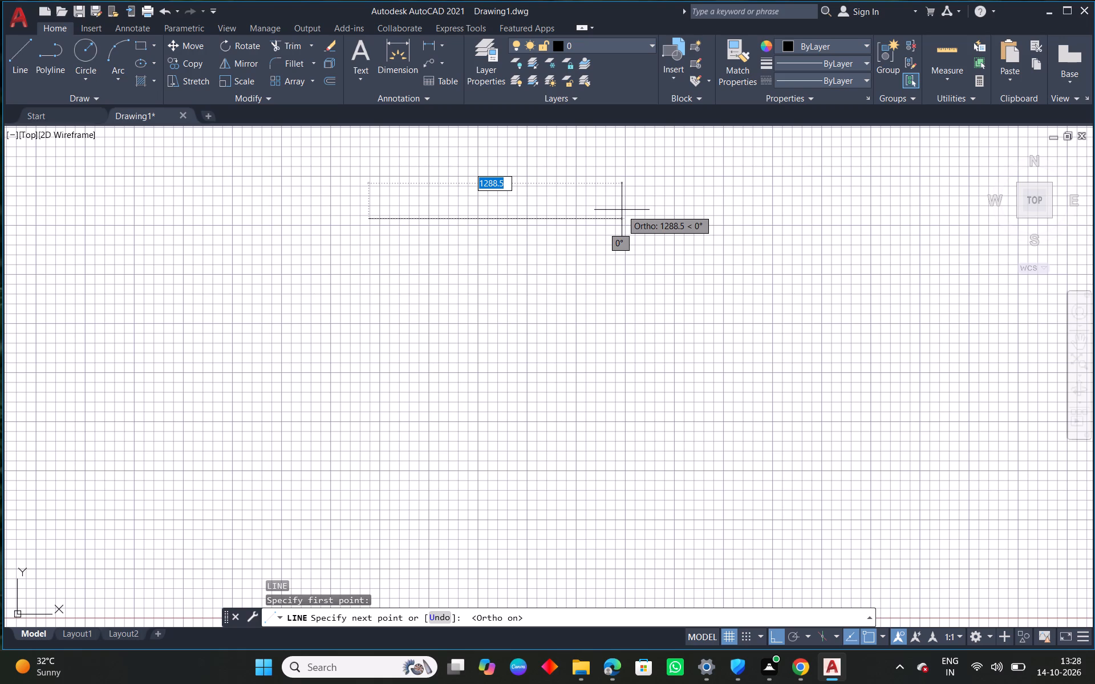
scroll(444, 215, "up", 2)
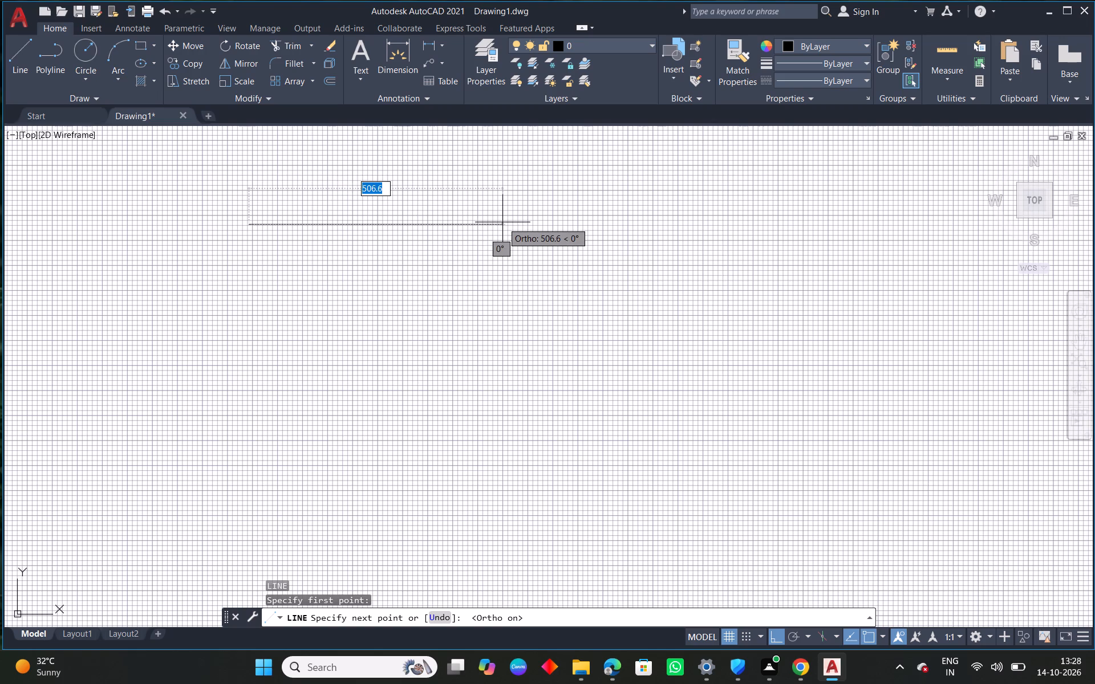
key("Escape")
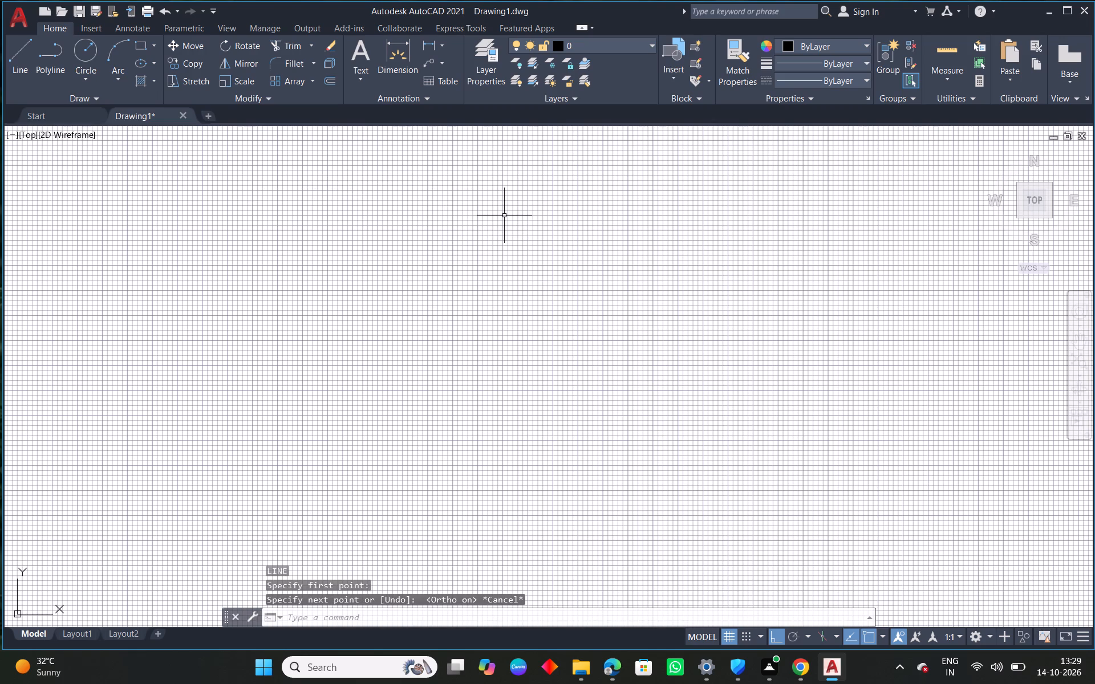
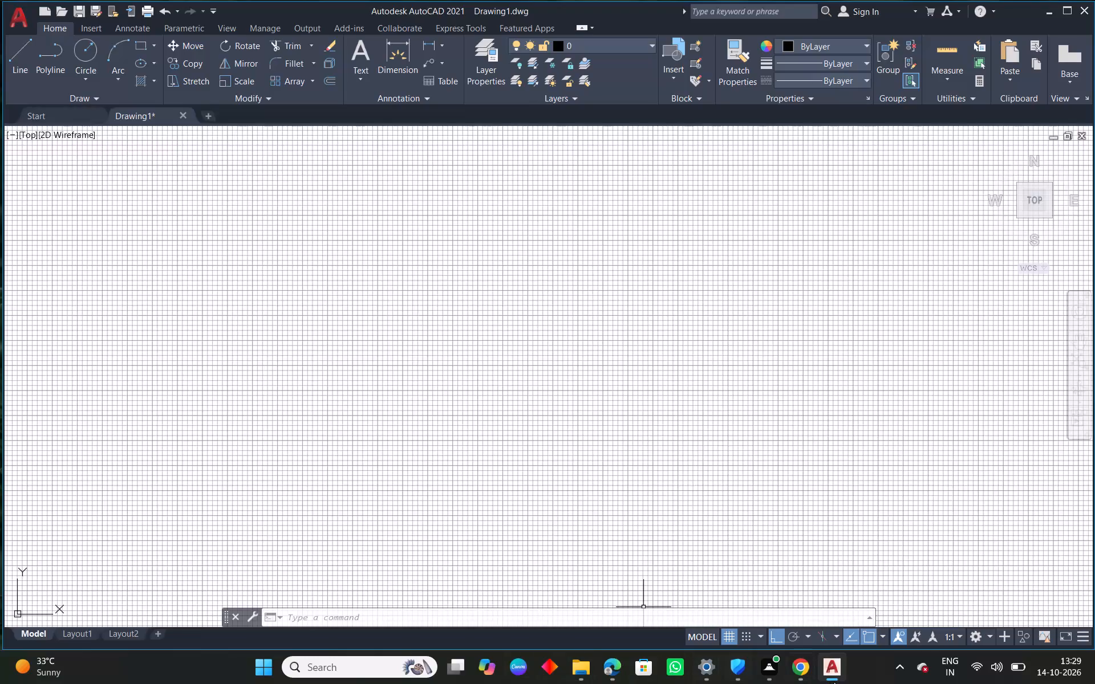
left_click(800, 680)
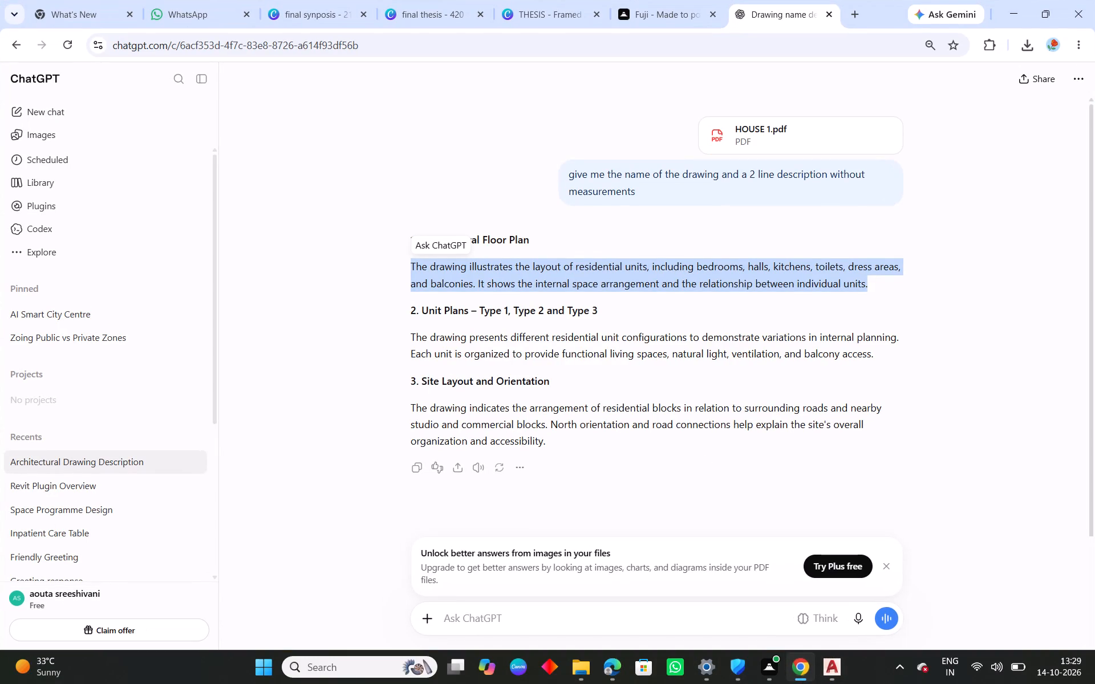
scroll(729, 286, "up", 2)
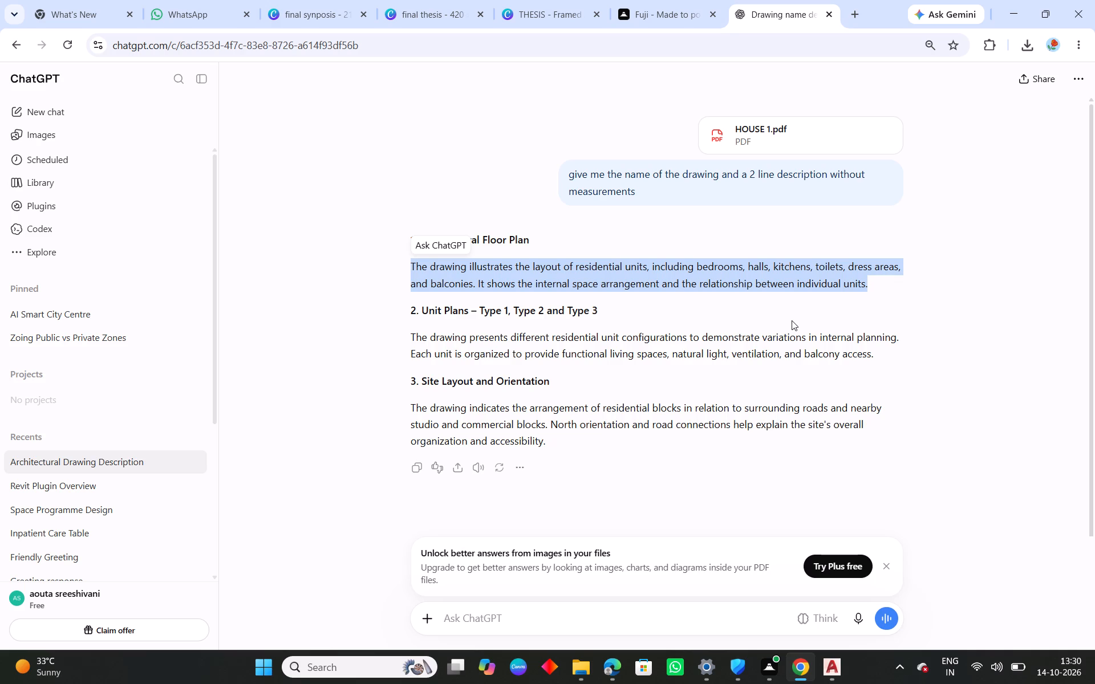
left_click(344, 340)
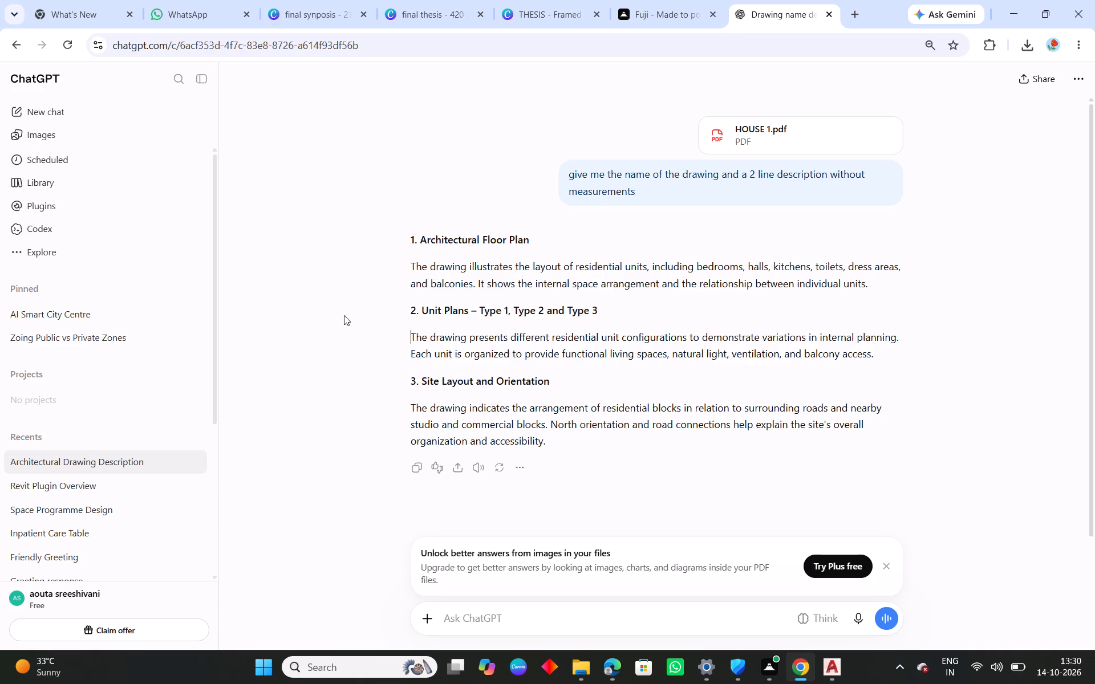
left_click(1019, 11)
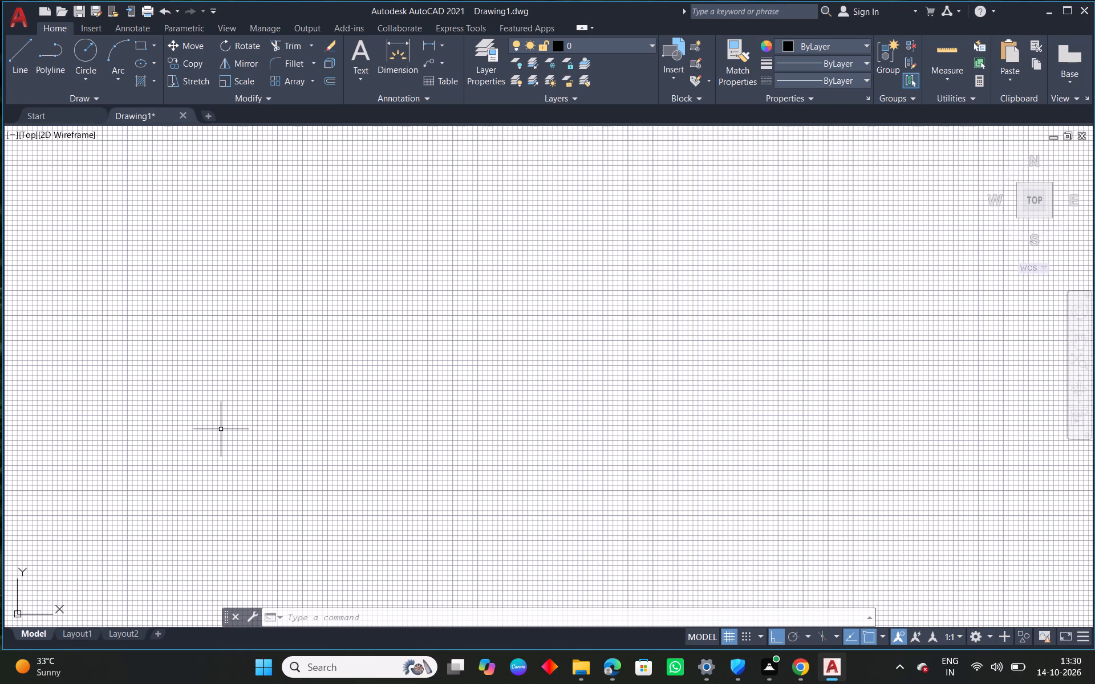
Draw a 2.5 m horizontal line with a 1.5 m vertical line running down from its right end.
type("l")
key("space")
left_click(297, 287)
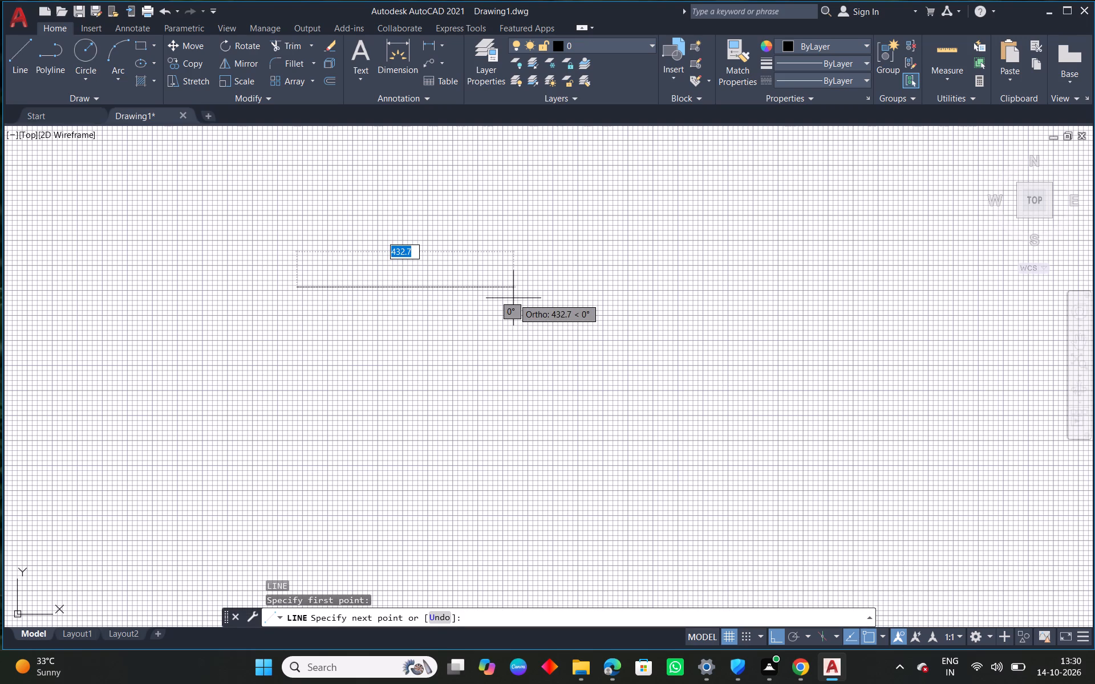
type("2.5")
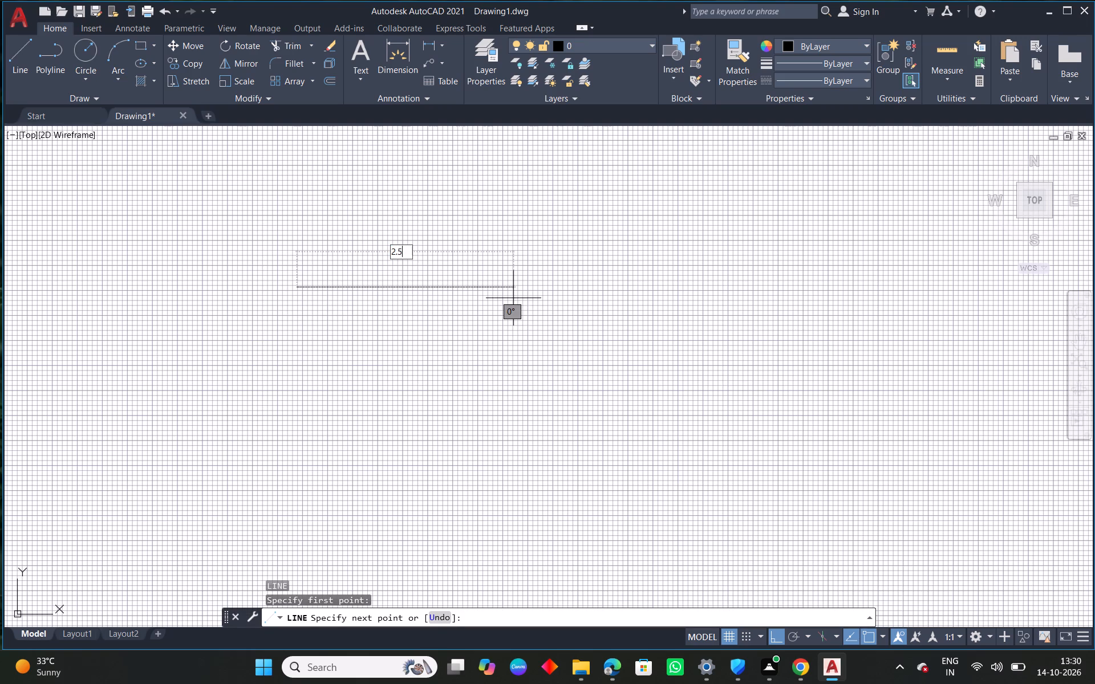
key("m")
key("BackSpace")
key("space")
scroll(266, 278, "up", 4)
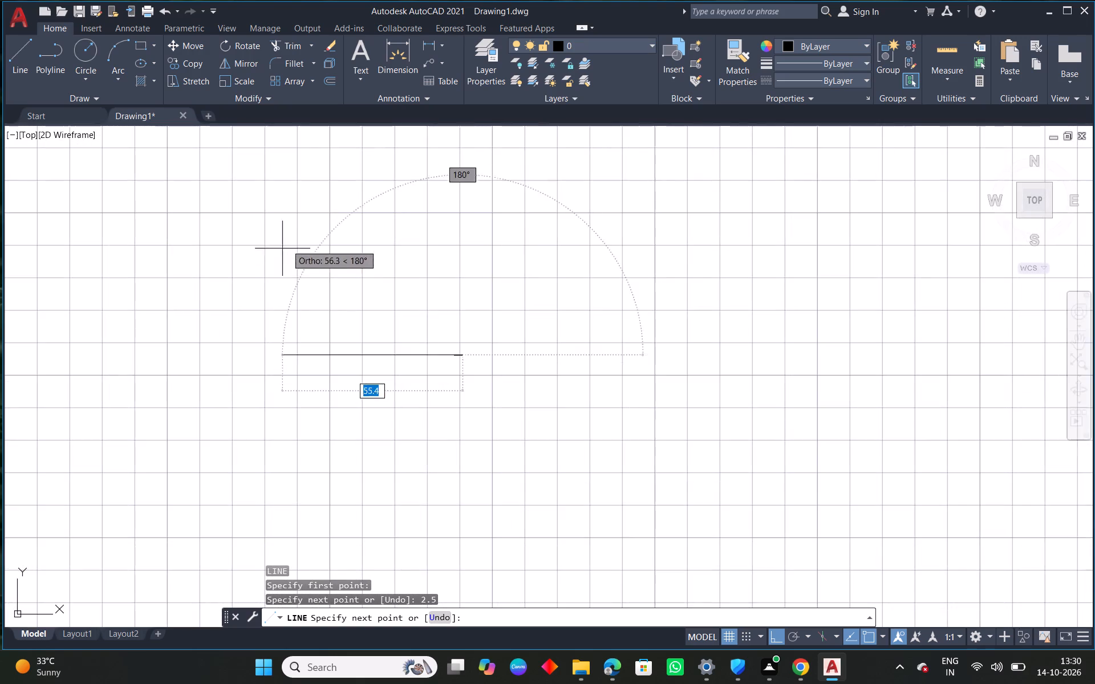
scroll(449, 226, "up", 1)
scroll(501, 488, "up", 3)
scroll(343, 266, "up", 1)
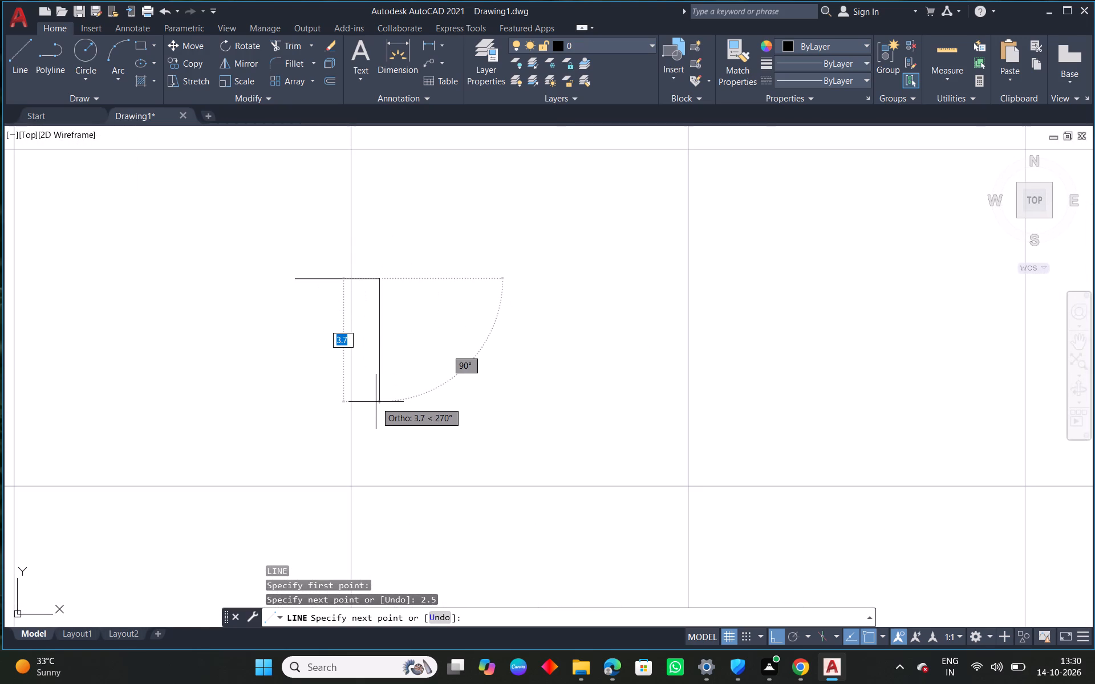
type("1.5")
key("Return")
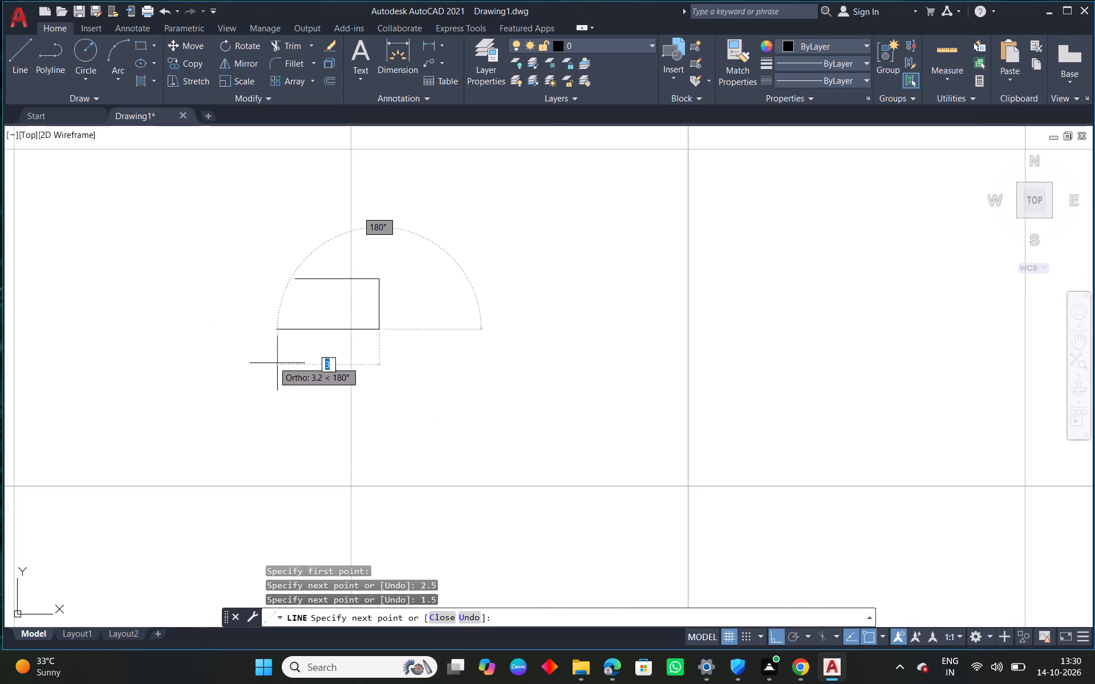
key("Escape")
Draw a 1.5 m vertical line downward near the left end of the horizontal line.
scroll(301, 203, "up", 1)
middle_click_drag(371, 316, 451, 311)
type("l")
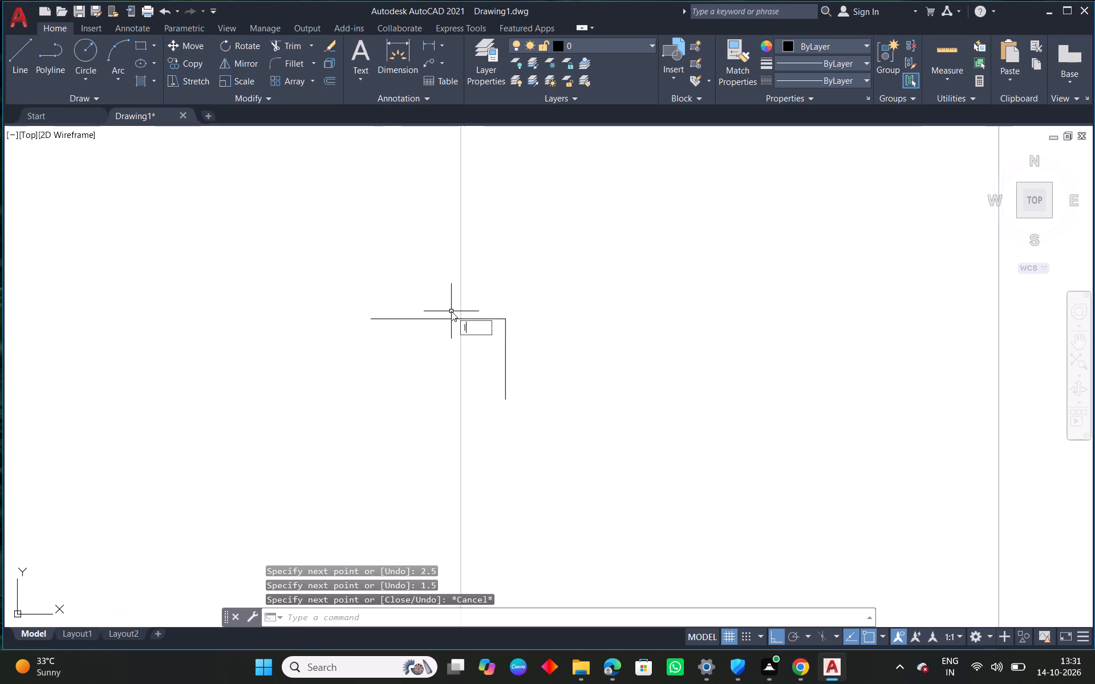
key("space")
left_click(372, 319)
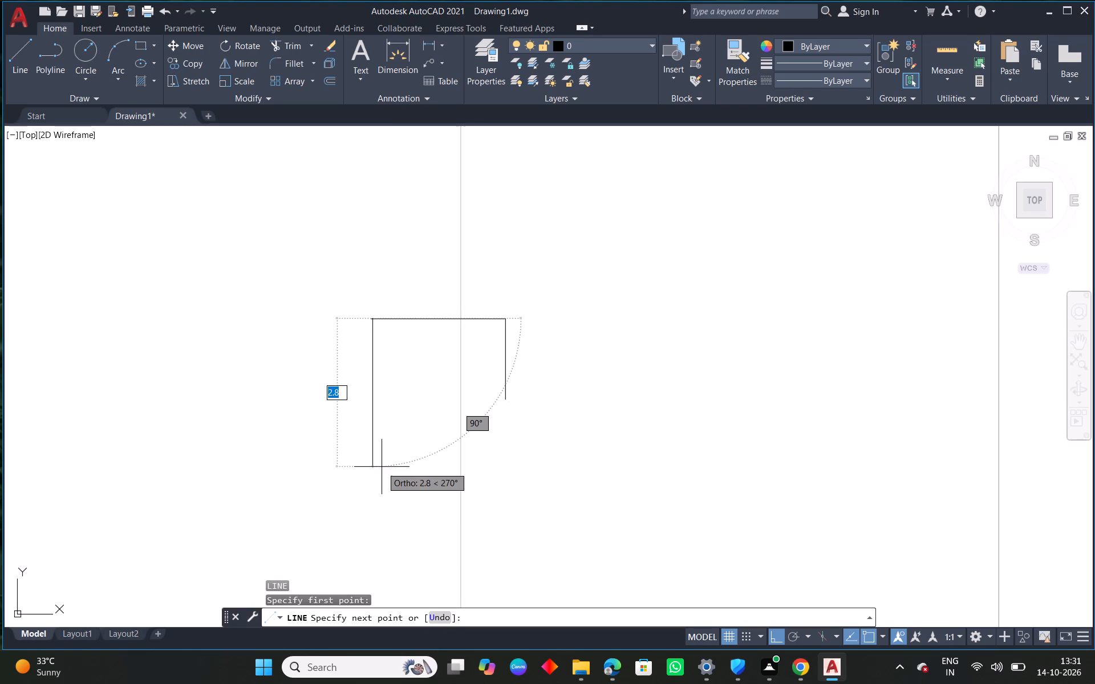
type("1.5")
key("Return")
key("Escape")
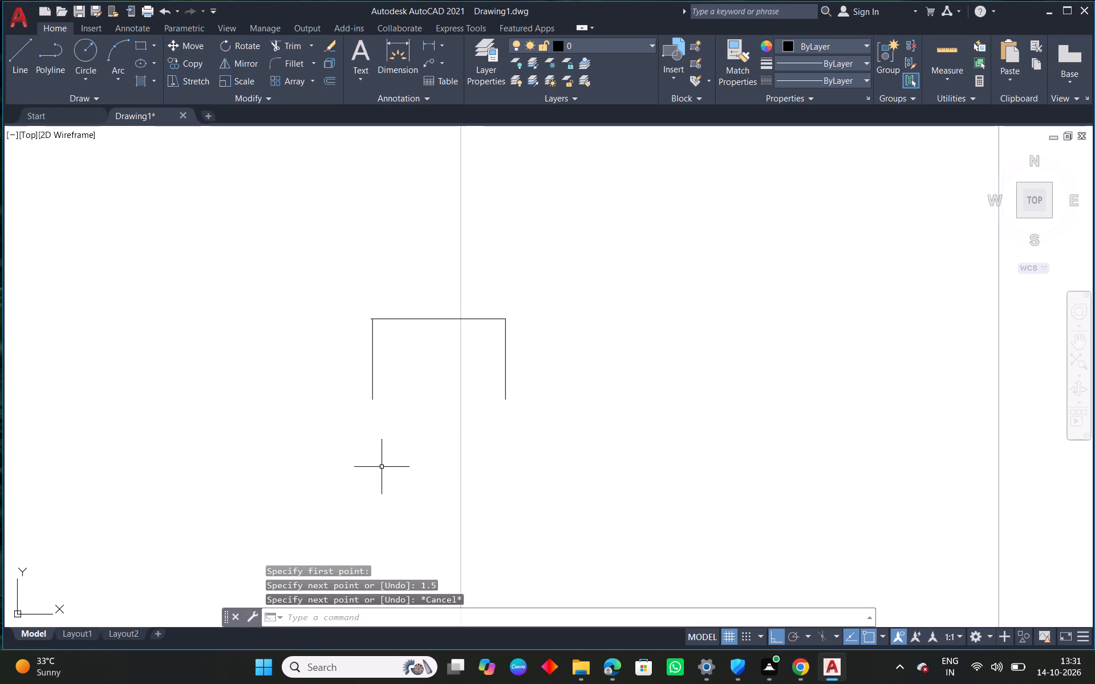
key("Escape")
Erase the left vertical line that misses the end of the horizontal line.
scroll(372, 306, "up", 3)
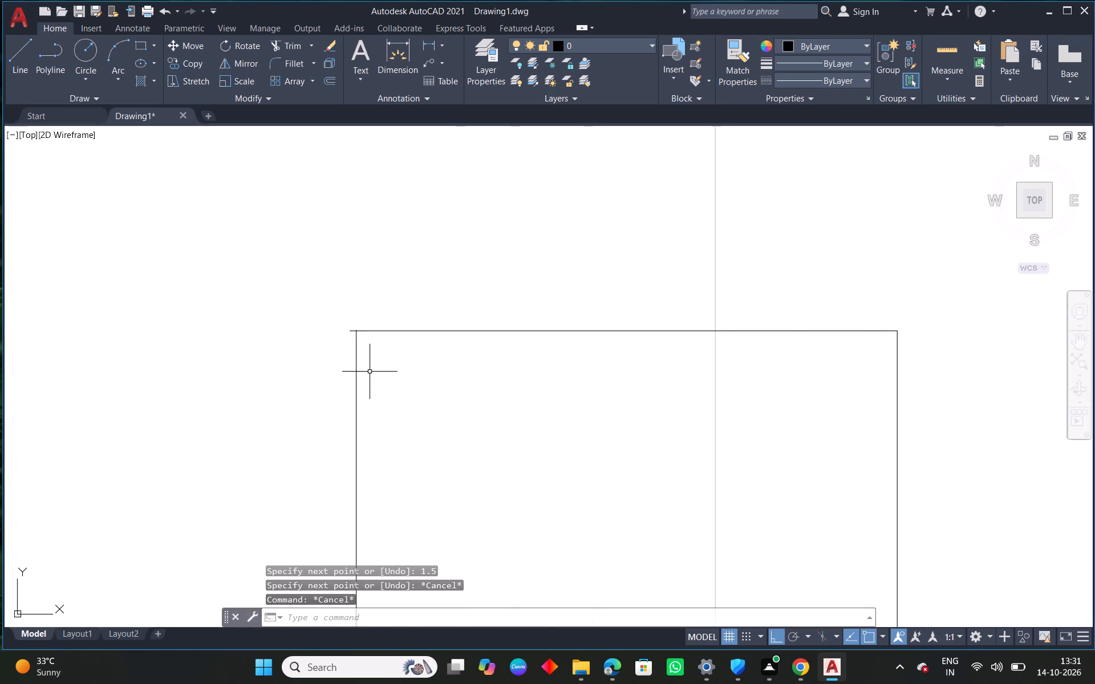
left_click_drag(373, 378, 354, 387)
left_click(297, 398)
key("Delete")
Draw a 1.5 m vertical line downward starting just outside the left end of the horizontal line.
type("l")
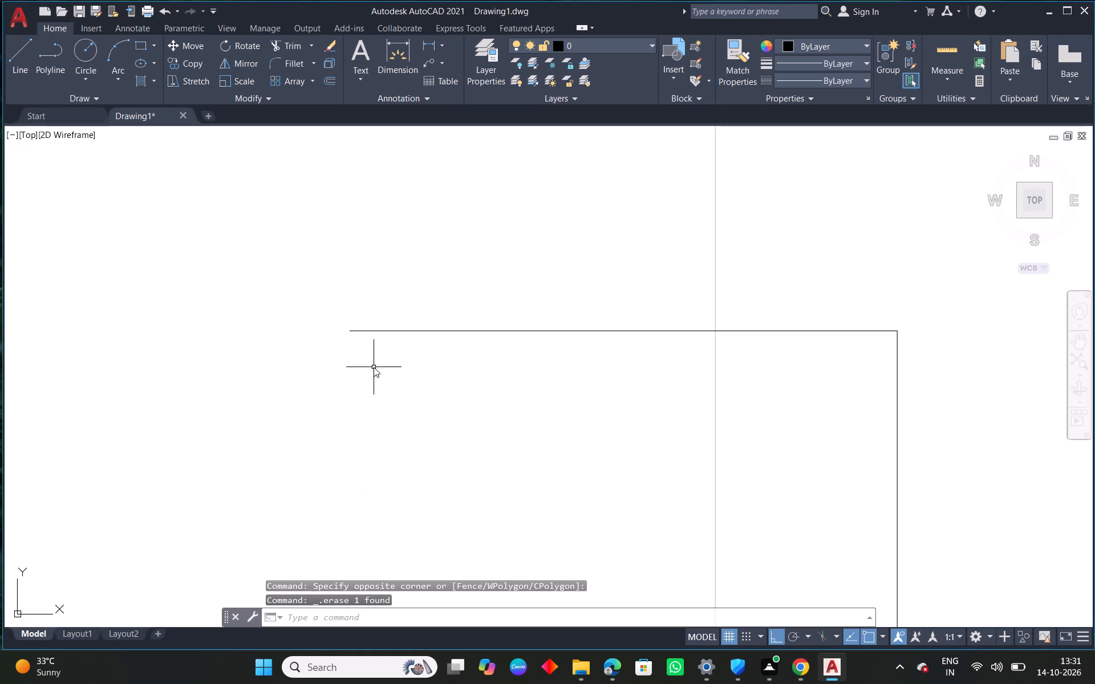
key("space")
left_click_drag(347, 328, 347, 337)
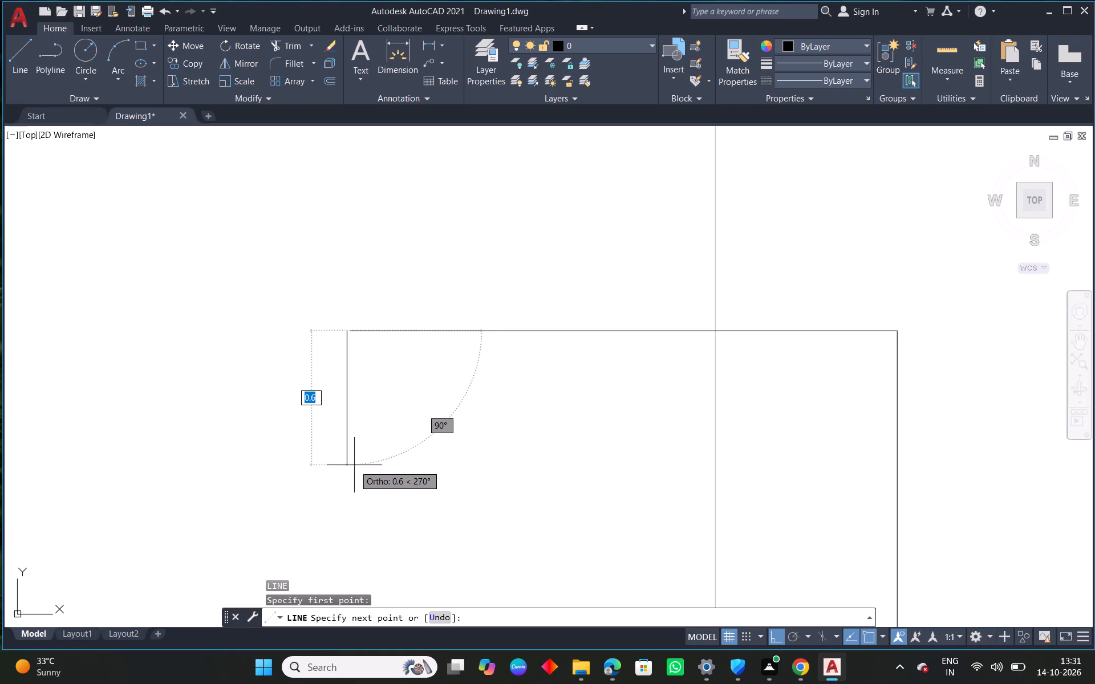
type("1.5")
key("Return")
key("Return")
key("Escape")
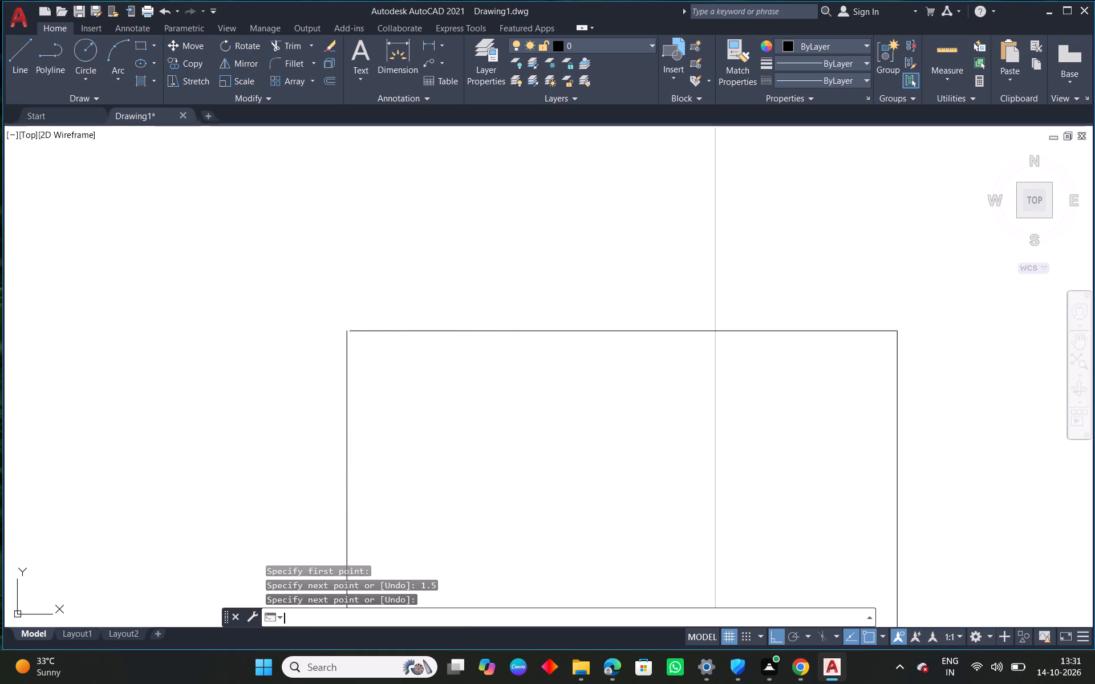
Move the left vertical line by its top endpoint onto the left endpoint of the horizontal line.
left_click_drag(382, 411, 253, 426)
left_click(168, 431)
key("m")
key("space")
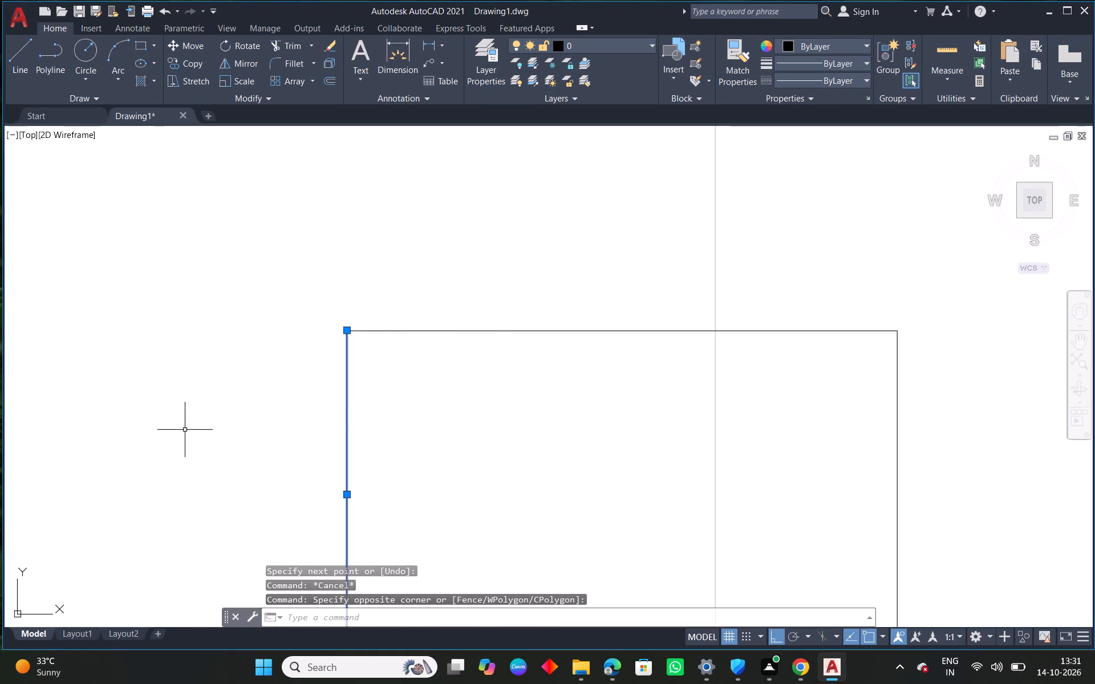
scroll(336, 325, "up", 4)
scroll(412, 351, "up", 2)
left_click(382, 350)
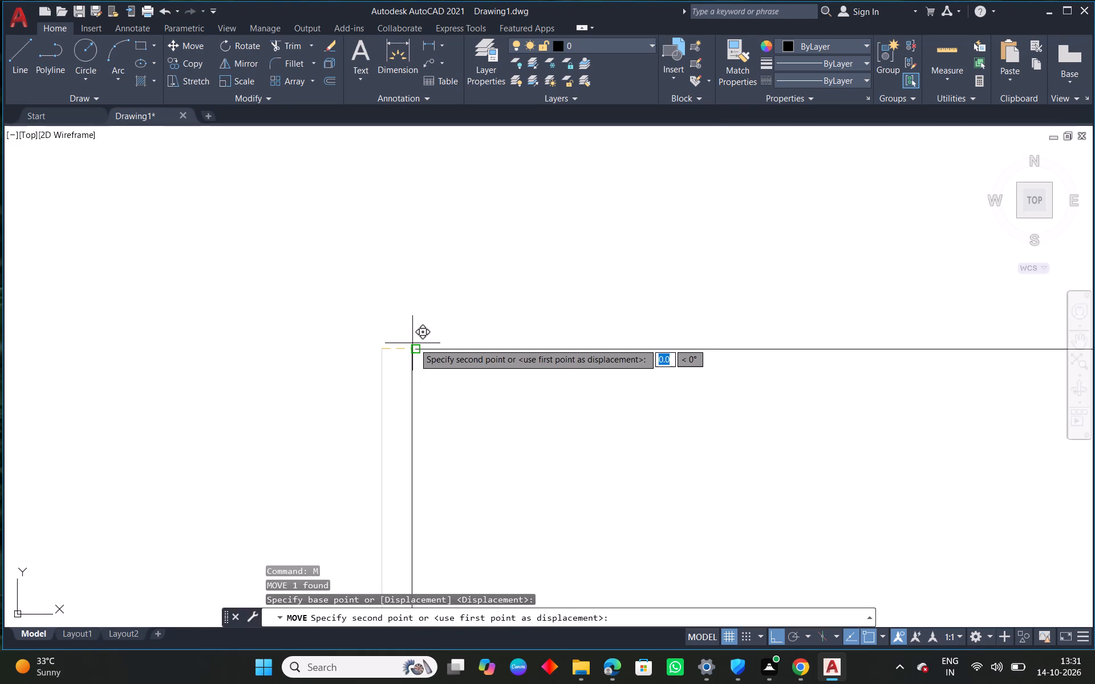
left_click(414, 350)
key("Escape")
Fillet the horizontal line and the left vertical line with radius 0 to form the upper-left corner.
key("f")
key("space")
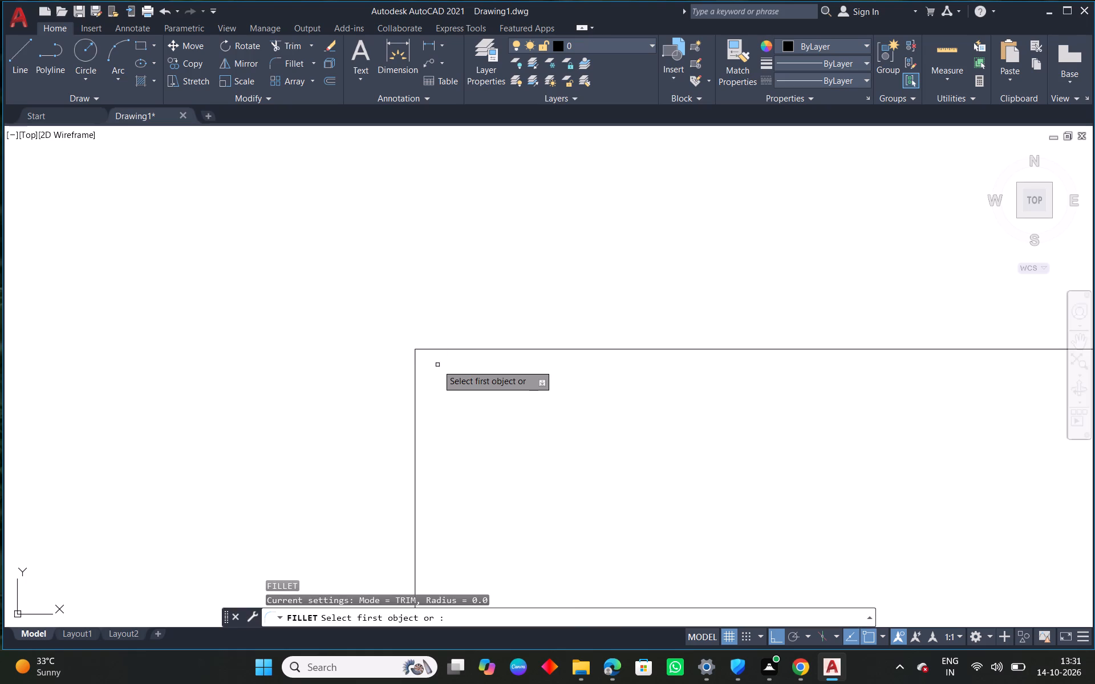
left_click(424, 347)
left_click(427, 350)
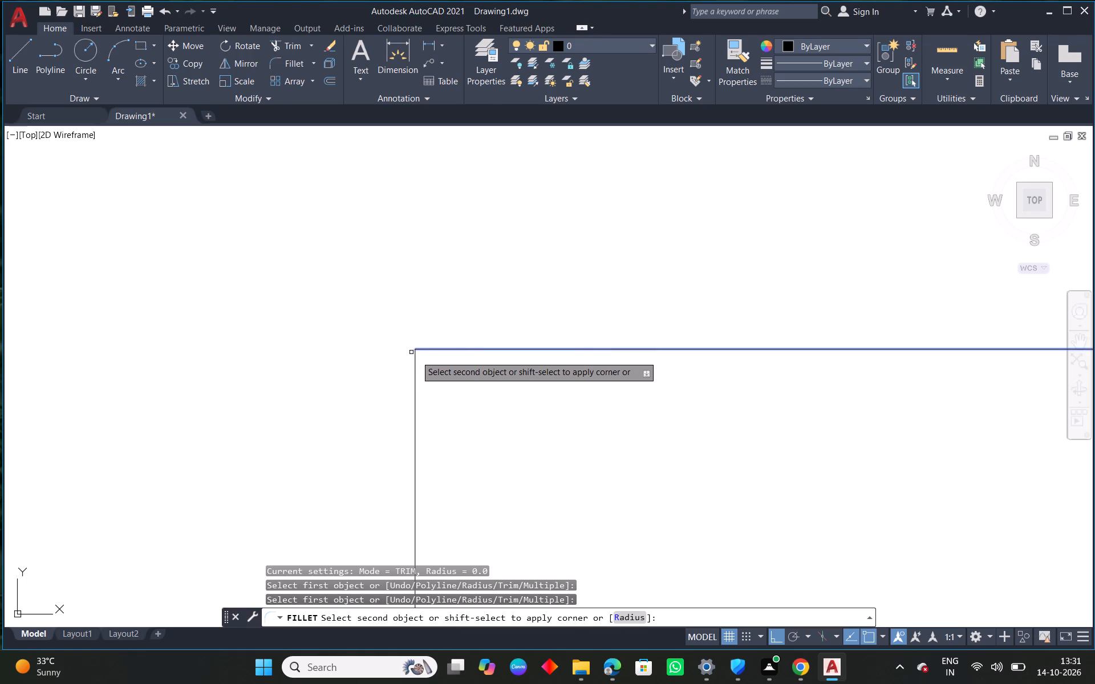
left_click(417, 356)
key("Escape")
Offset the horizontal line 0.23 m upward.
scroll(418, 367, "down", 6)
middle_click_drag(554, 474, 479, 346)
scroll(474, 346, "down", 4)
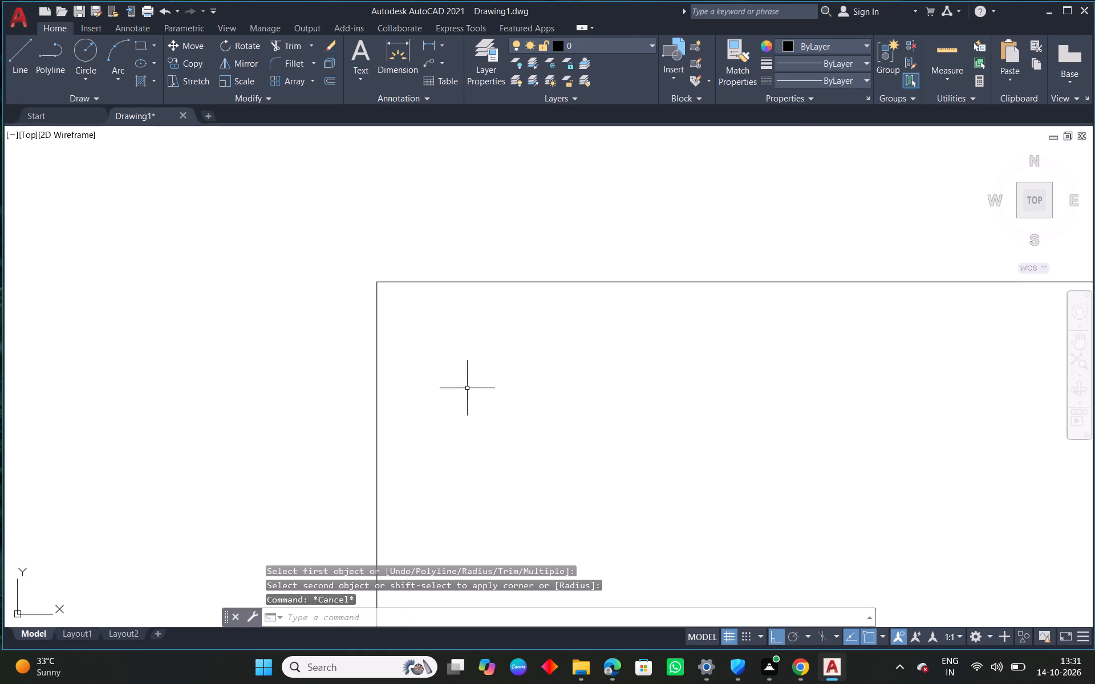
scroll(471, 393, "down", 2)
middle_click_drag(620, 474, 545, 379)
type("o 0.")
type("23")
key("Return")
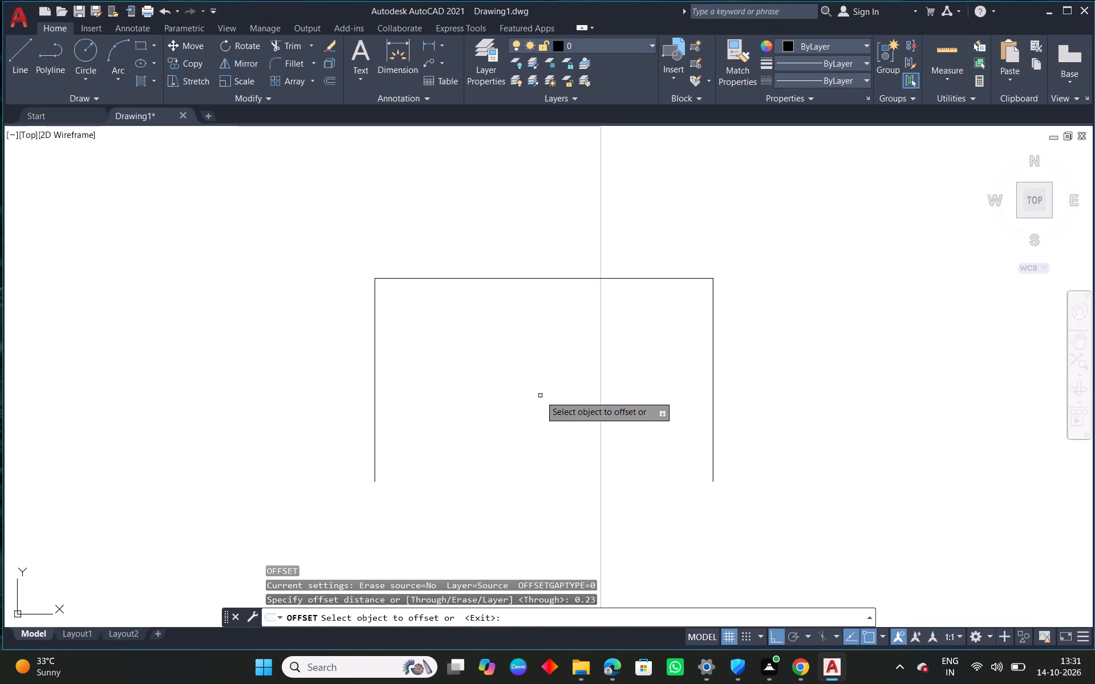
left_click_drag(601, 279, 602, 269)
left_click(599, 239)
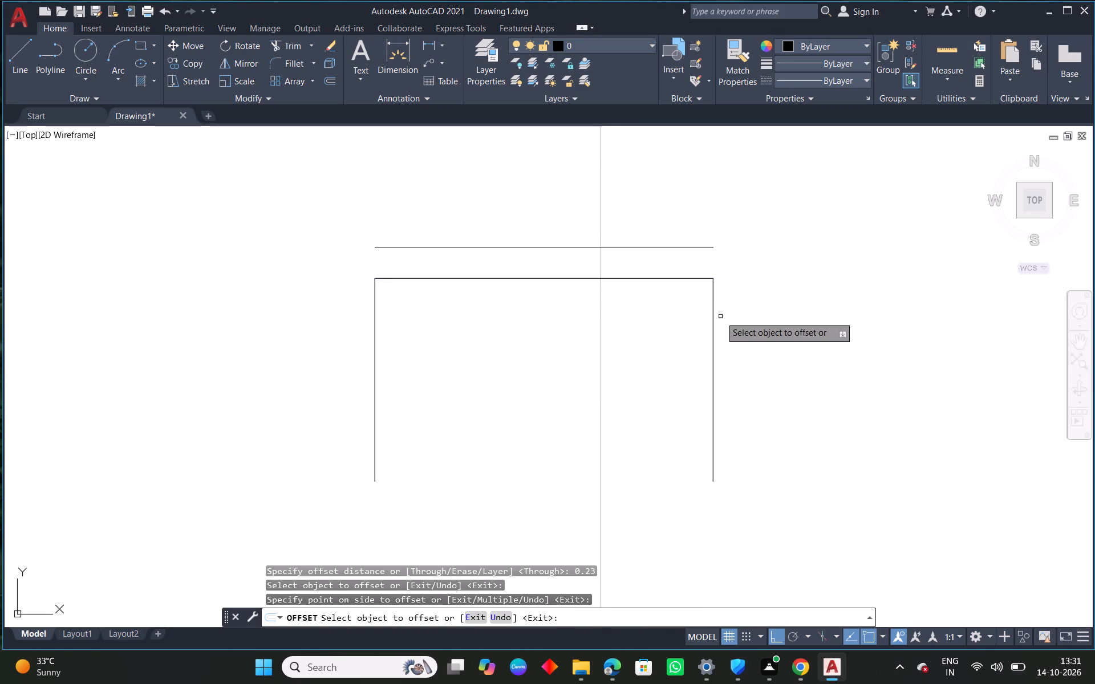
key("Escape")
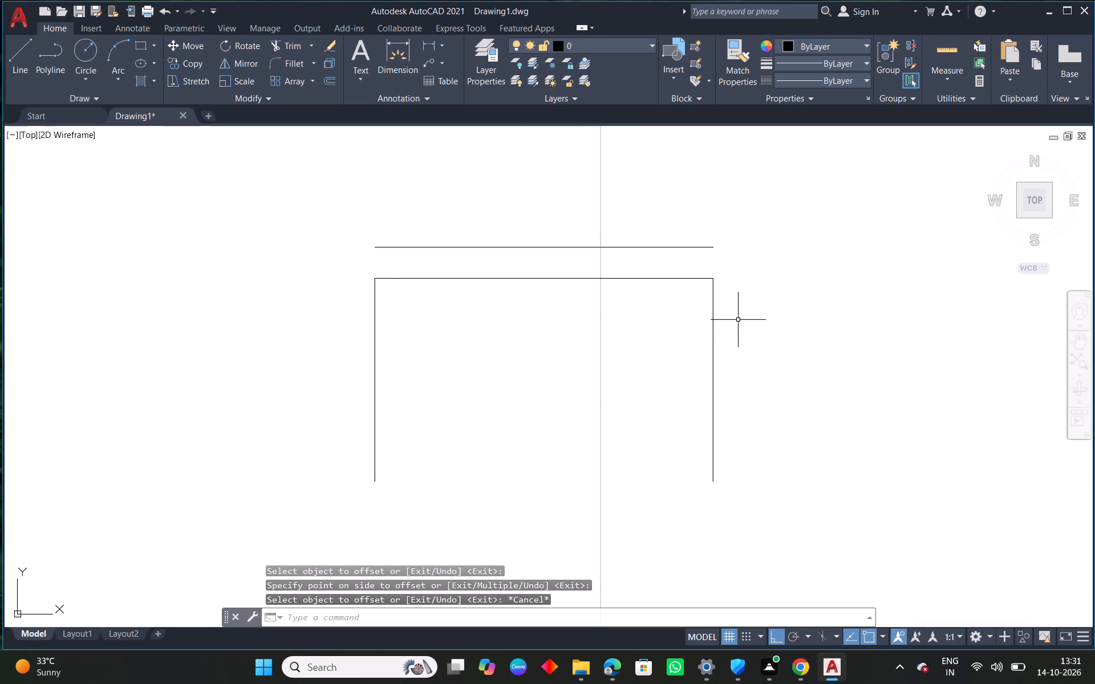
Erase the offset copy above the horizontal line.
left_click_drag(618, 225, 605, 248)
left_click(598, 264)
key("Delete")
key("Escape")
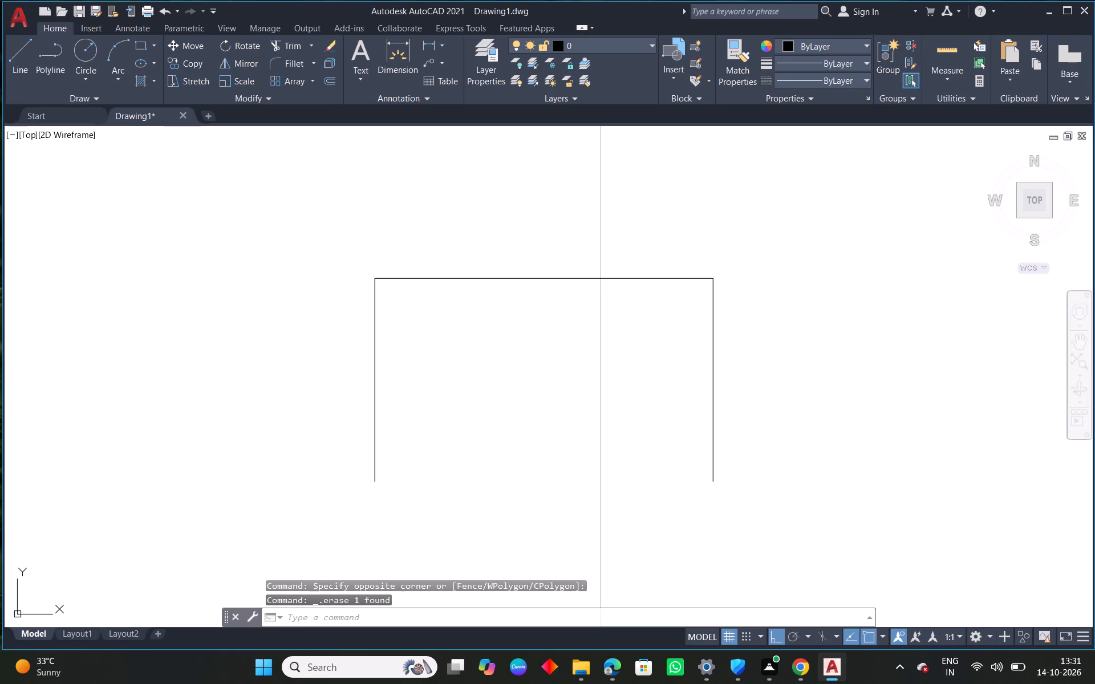
Offset the horizontal line and both vertical lines 0.15 m outward.
type("o")
key("space")
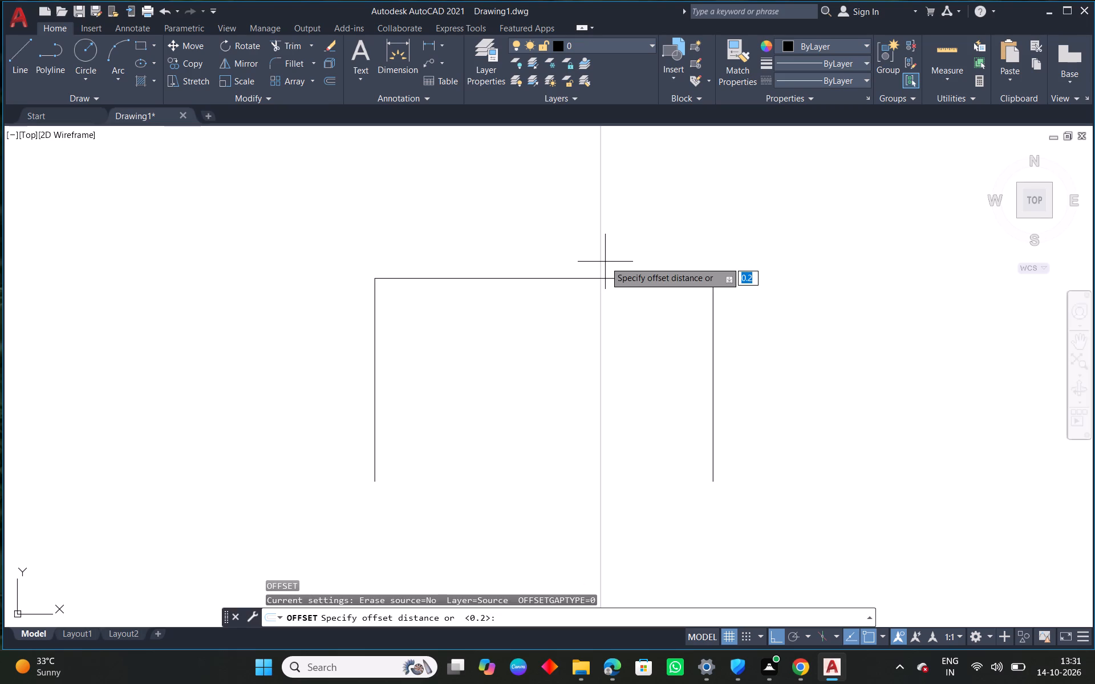
type("0.15")
key("Return")
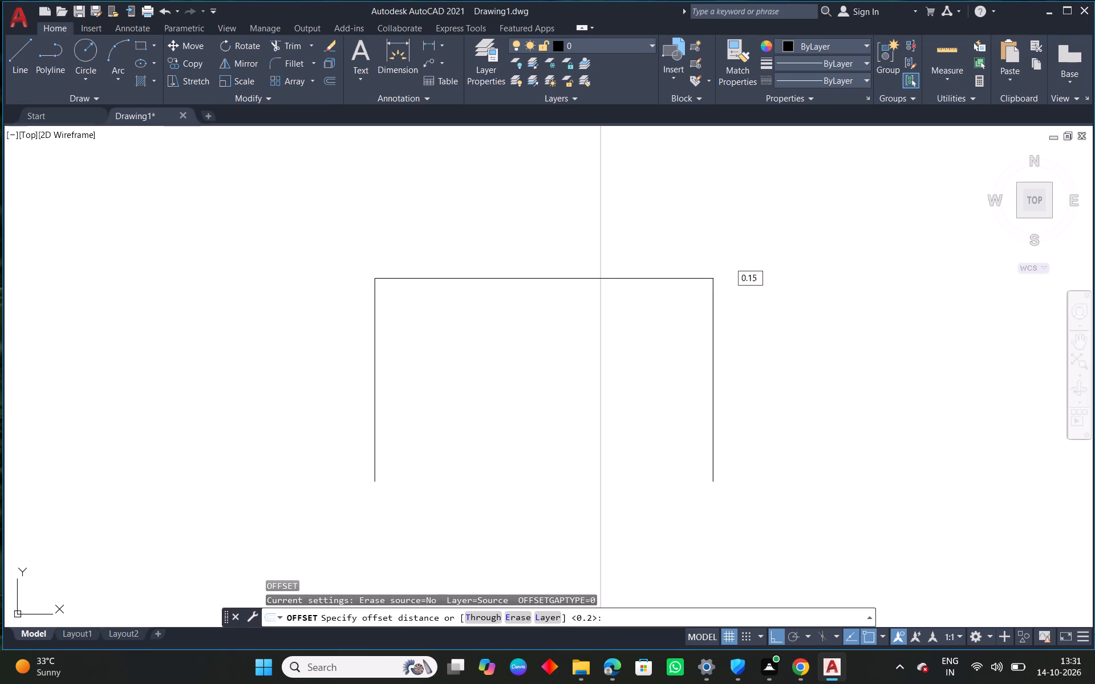
left_click(594, 276)
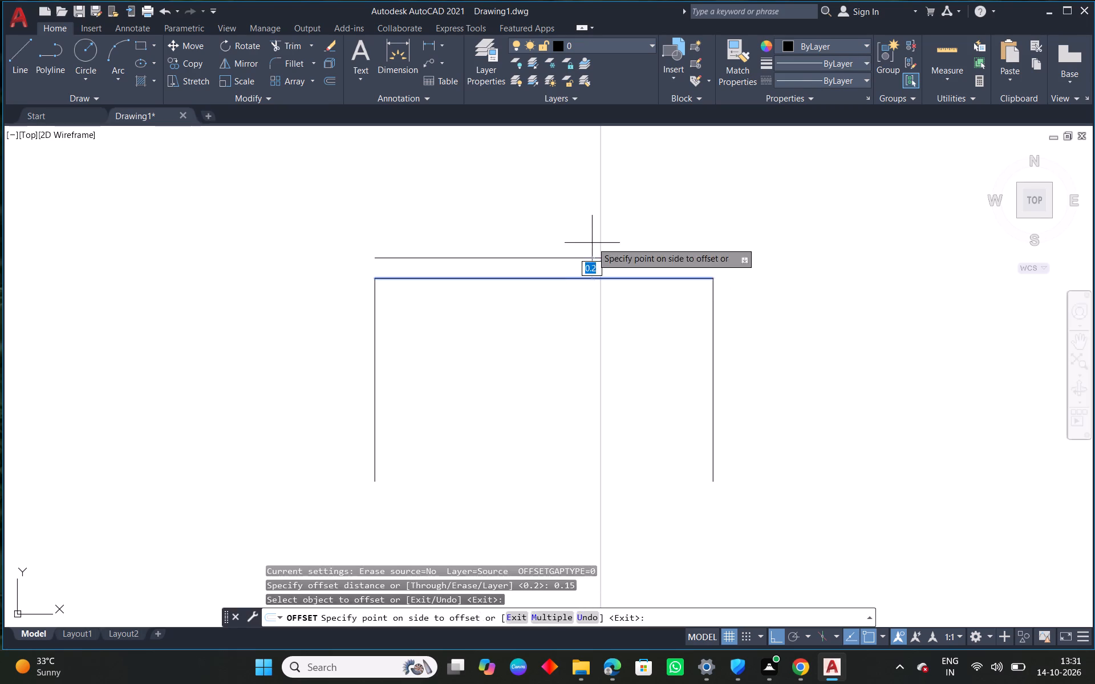
left_click(592, 242)
left_click(714, 312)
left_click(770, 303)
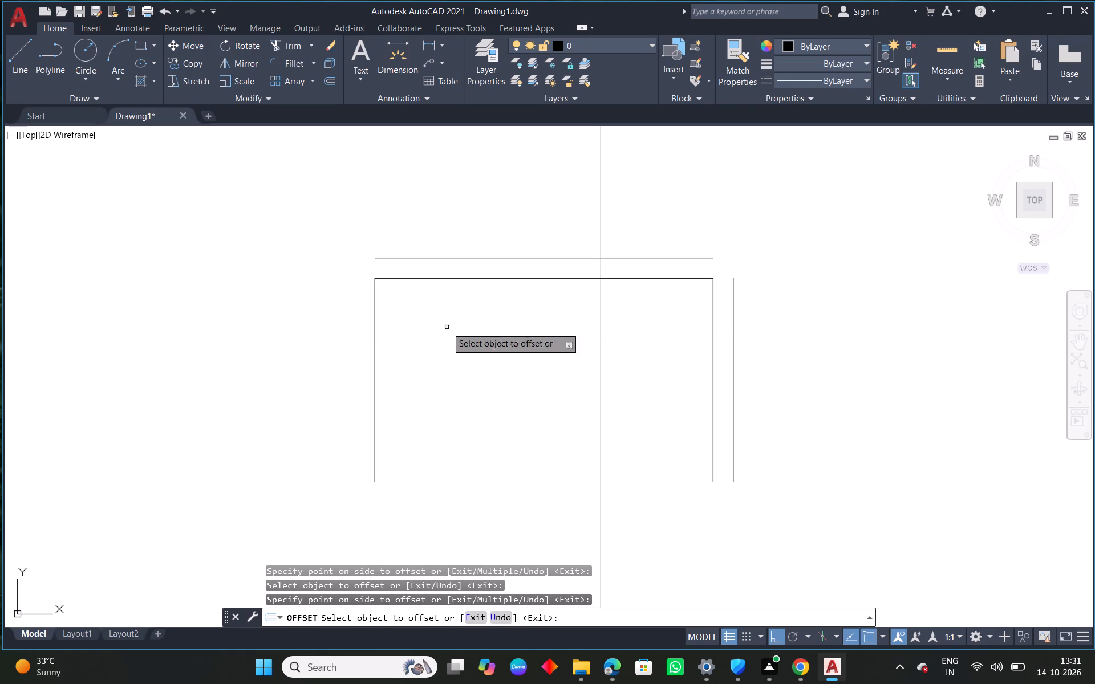
left_click(374, 319)
left_click(317, 322)
key("Escape")
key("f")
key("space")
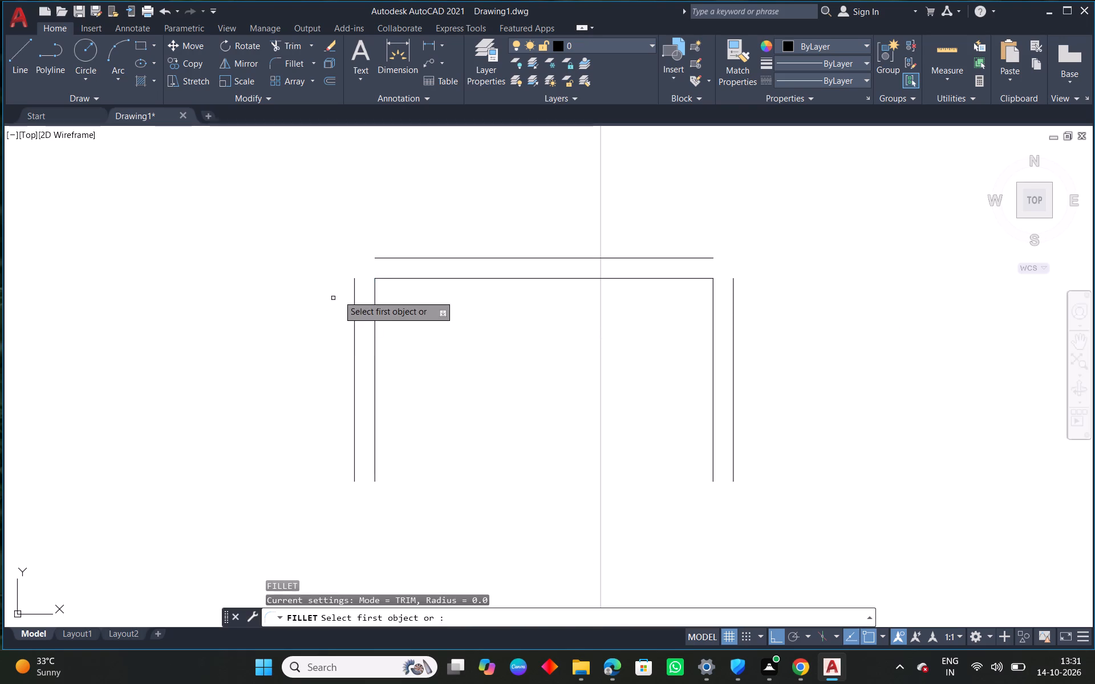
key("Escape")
Extend both ends of the inner horizontal line to the outer vertical lines.
type("ex")
key("space")
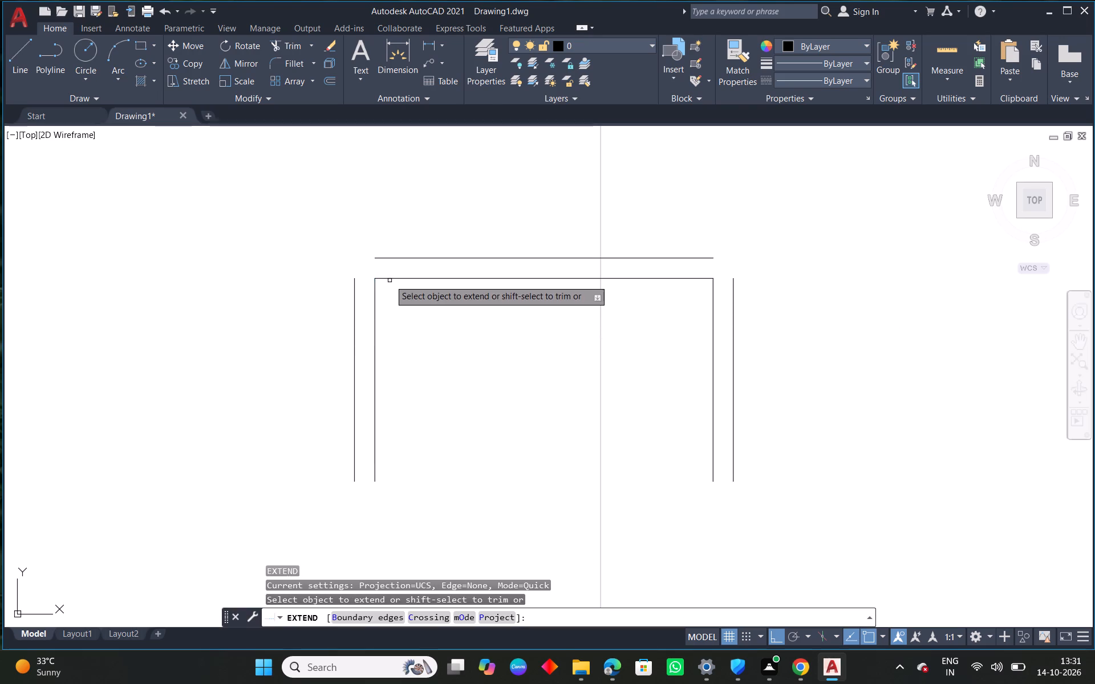
left_click(391, 276)
left_click(663, 276)
key("Escape")
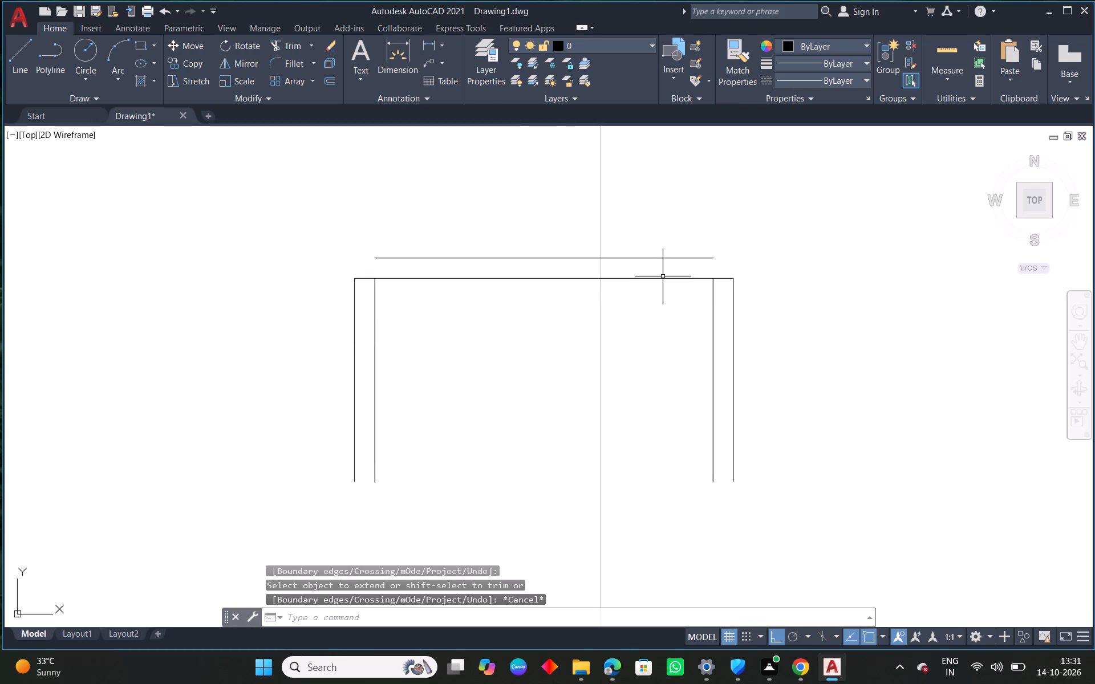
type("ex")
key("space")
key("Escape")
Fillet both upper outer corners of the double-line outline with zero radius, joining the top outer line to the outer vertical lines.
key("f")
key("space")
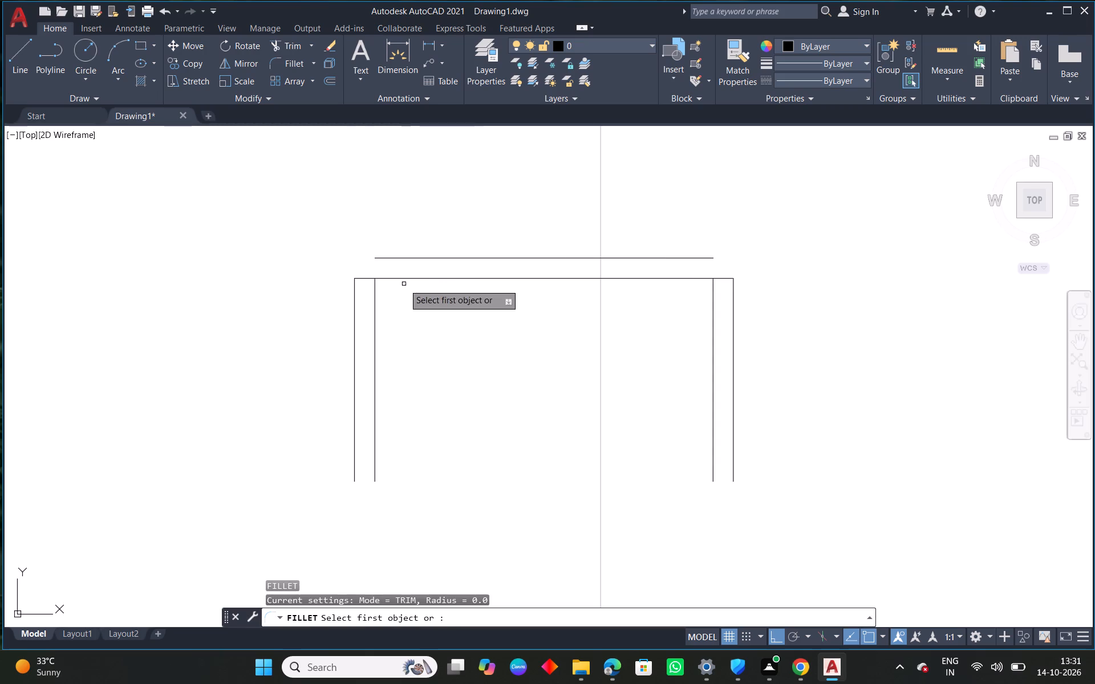
left_click(356, 297)
left_click(387, 257)
right_click(412, 212)
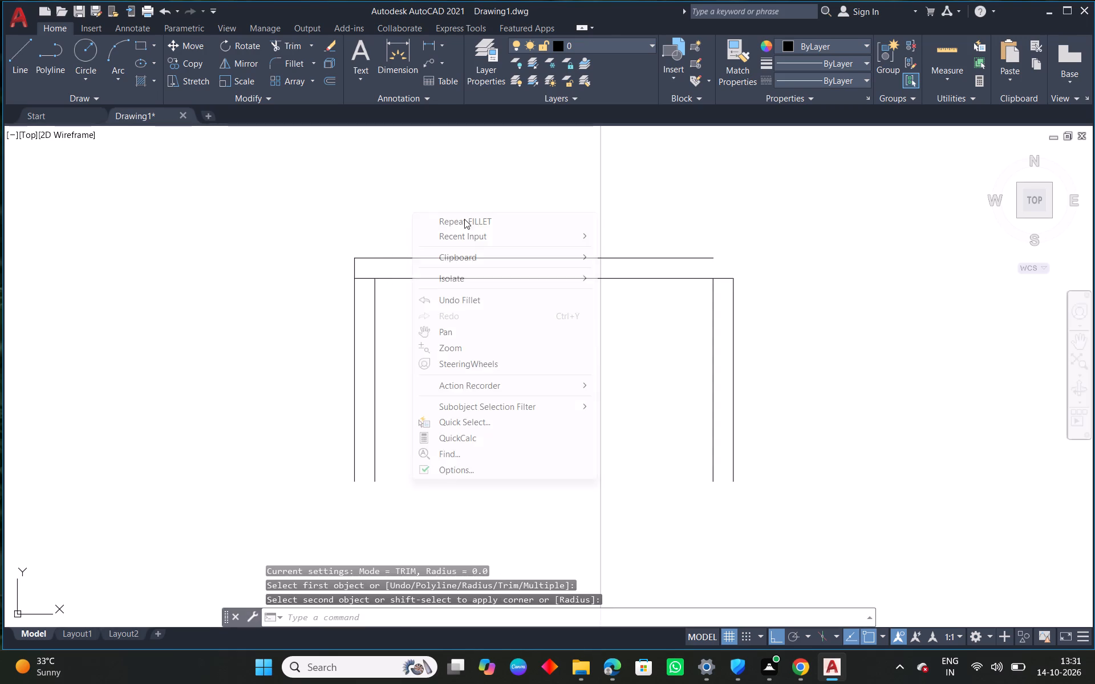
left_click(471, 222)
left_click(706, 260)
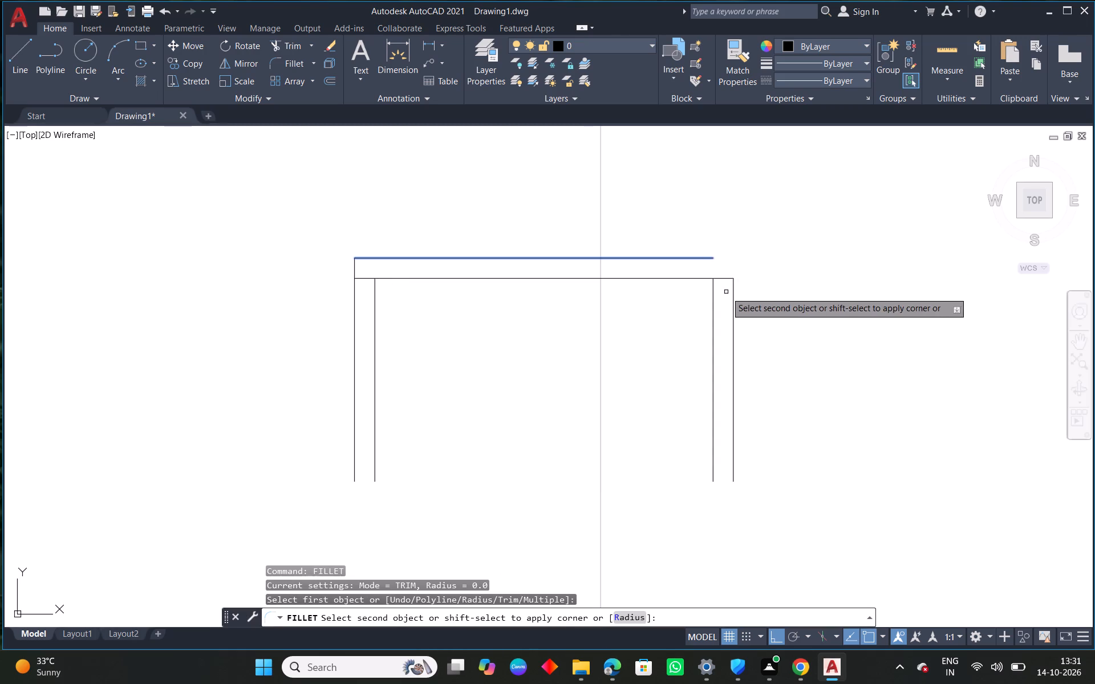
left_click(733, 292)
key("Escape")
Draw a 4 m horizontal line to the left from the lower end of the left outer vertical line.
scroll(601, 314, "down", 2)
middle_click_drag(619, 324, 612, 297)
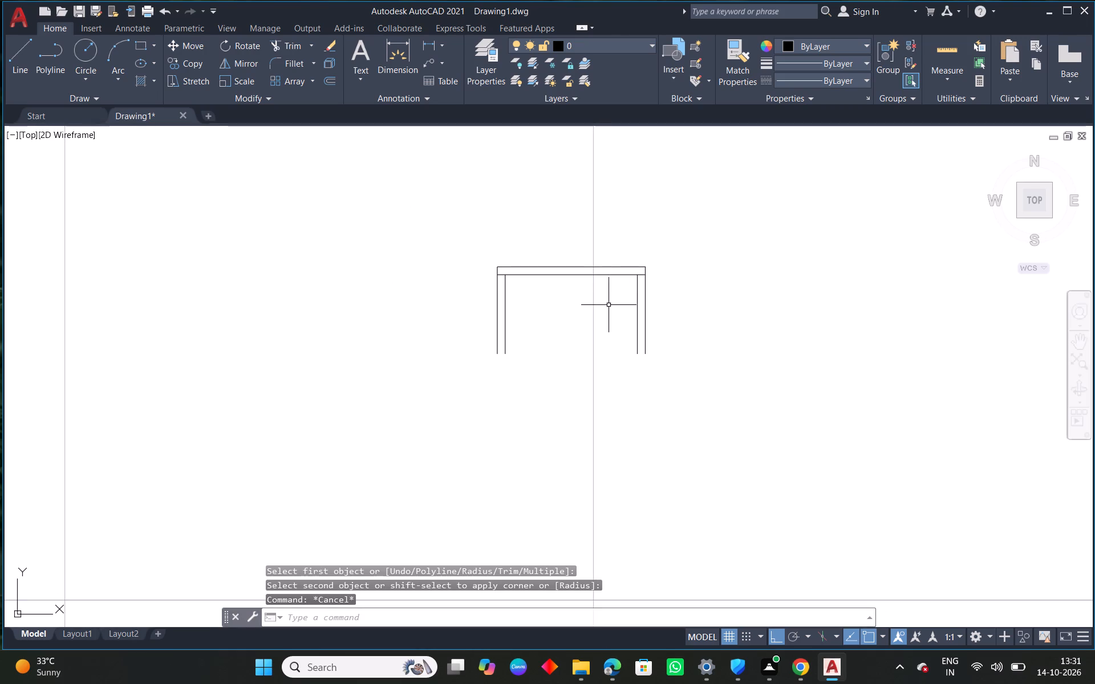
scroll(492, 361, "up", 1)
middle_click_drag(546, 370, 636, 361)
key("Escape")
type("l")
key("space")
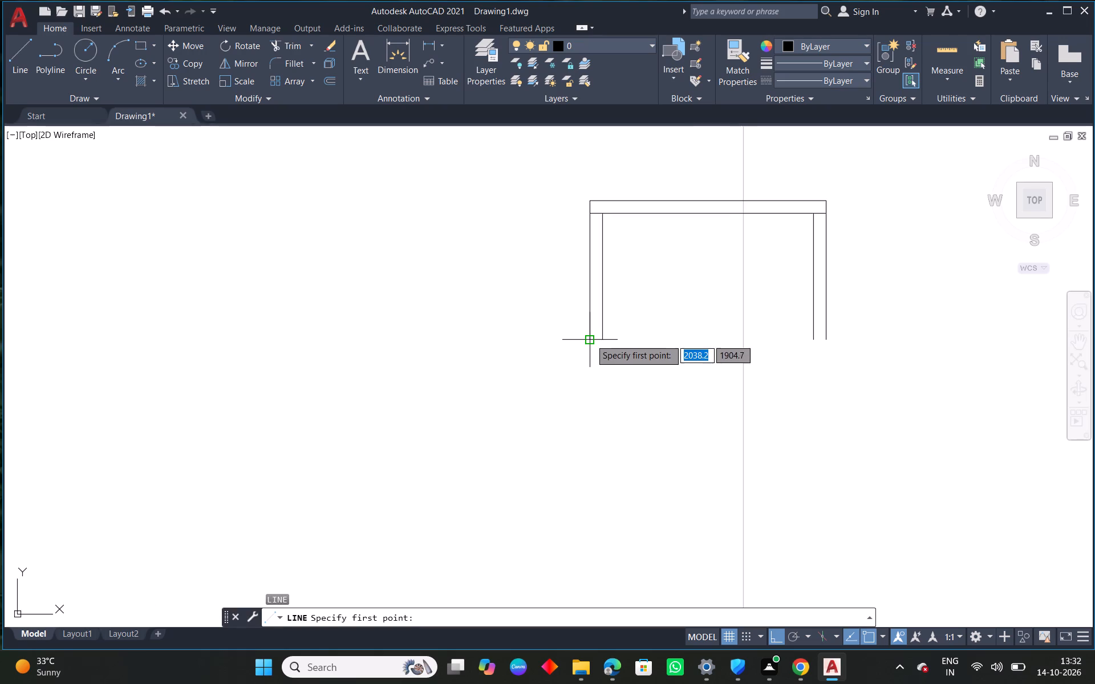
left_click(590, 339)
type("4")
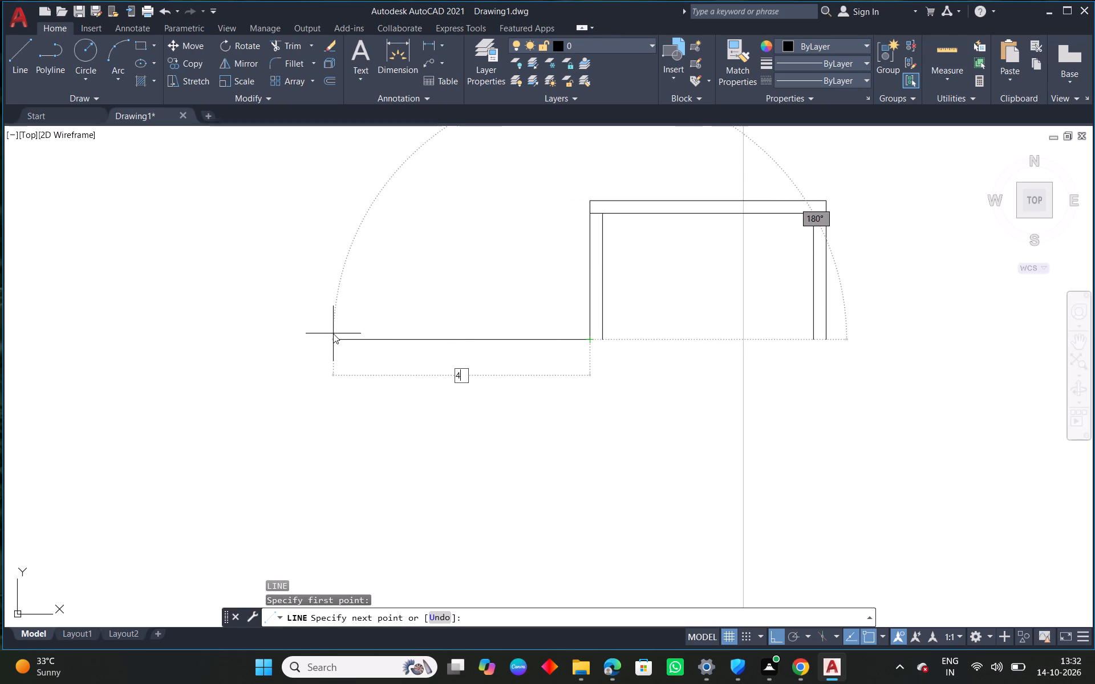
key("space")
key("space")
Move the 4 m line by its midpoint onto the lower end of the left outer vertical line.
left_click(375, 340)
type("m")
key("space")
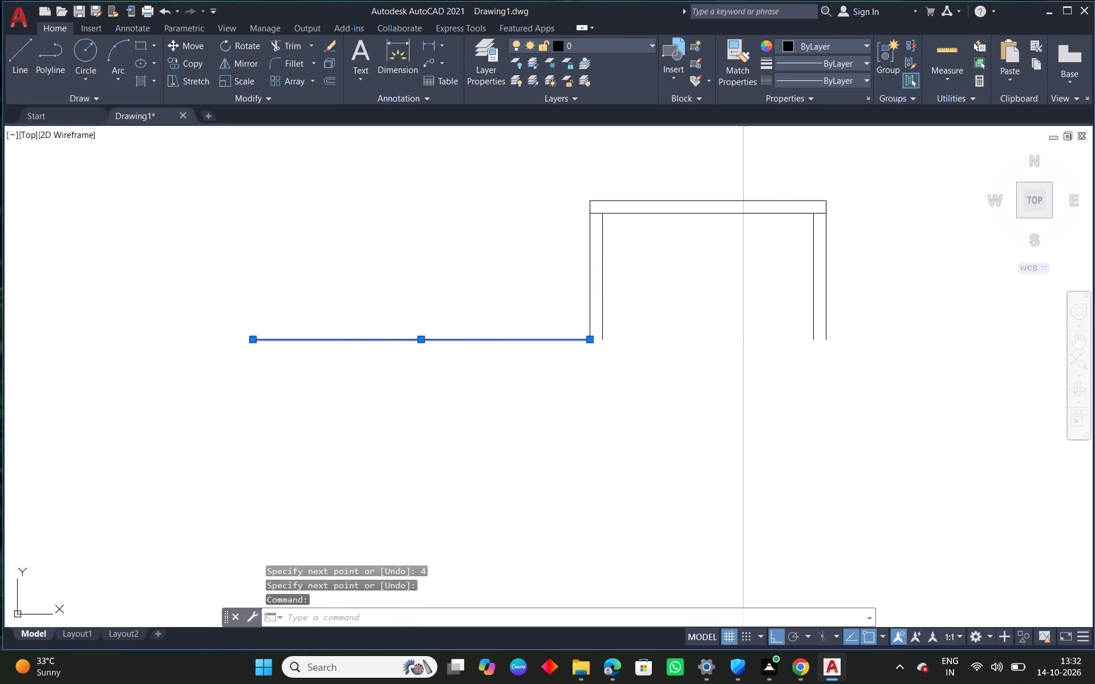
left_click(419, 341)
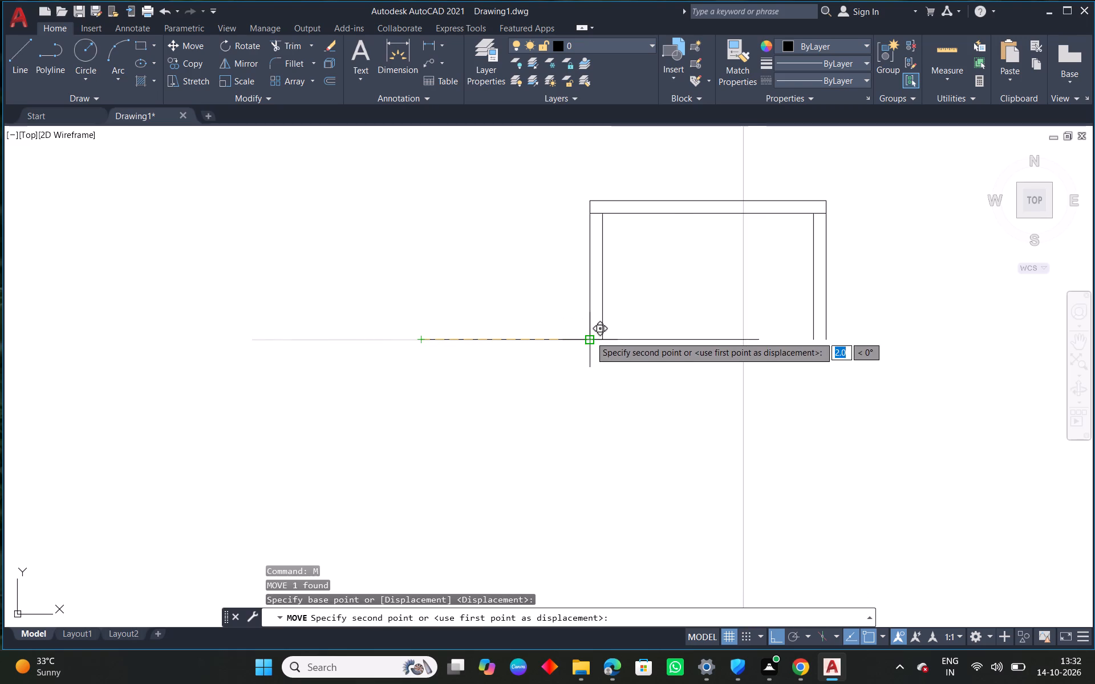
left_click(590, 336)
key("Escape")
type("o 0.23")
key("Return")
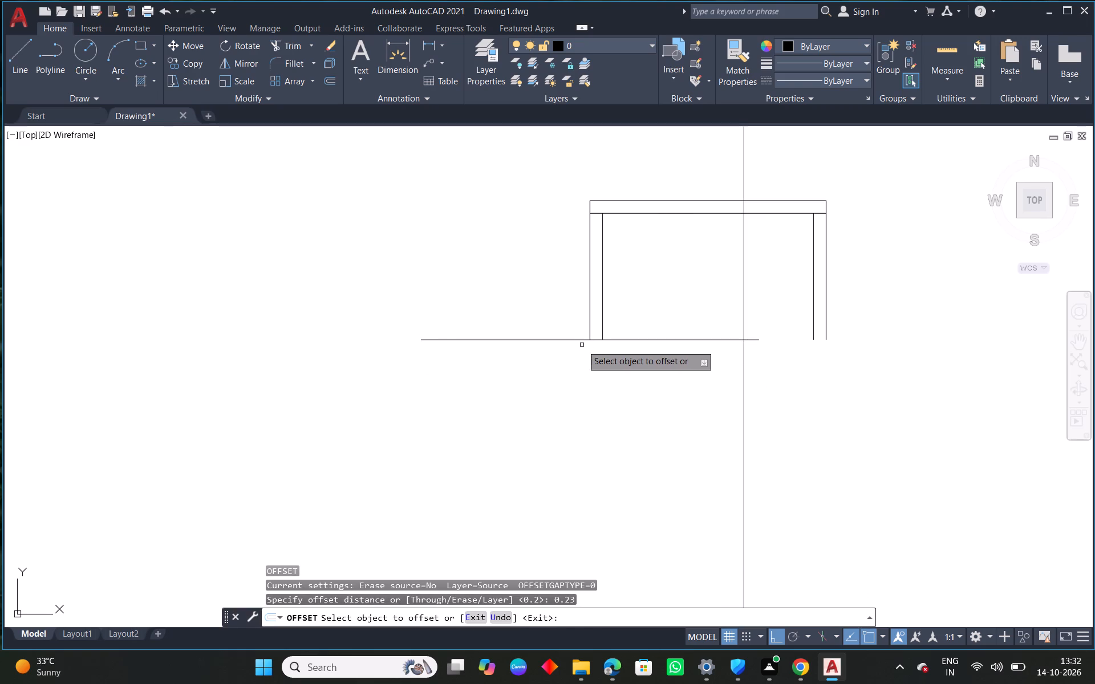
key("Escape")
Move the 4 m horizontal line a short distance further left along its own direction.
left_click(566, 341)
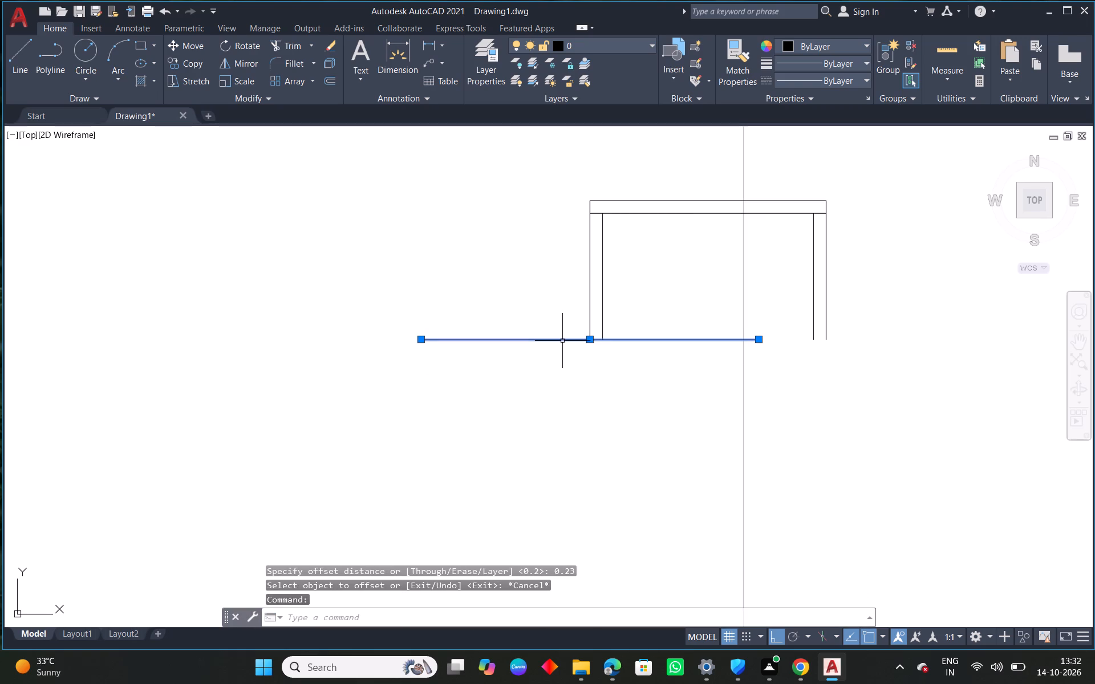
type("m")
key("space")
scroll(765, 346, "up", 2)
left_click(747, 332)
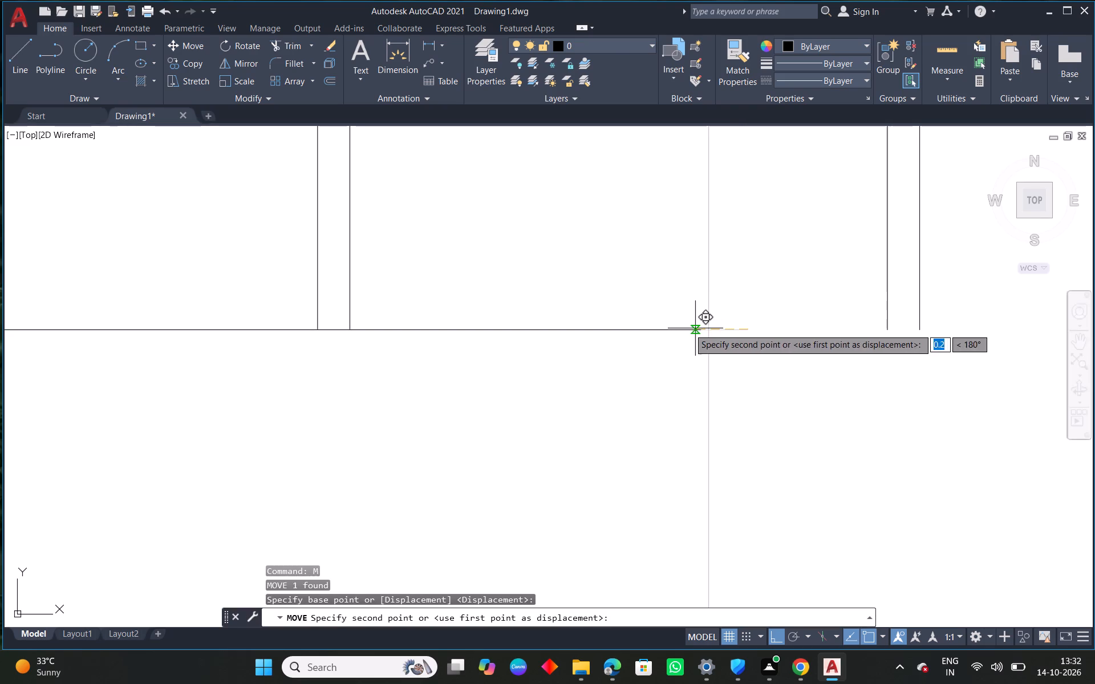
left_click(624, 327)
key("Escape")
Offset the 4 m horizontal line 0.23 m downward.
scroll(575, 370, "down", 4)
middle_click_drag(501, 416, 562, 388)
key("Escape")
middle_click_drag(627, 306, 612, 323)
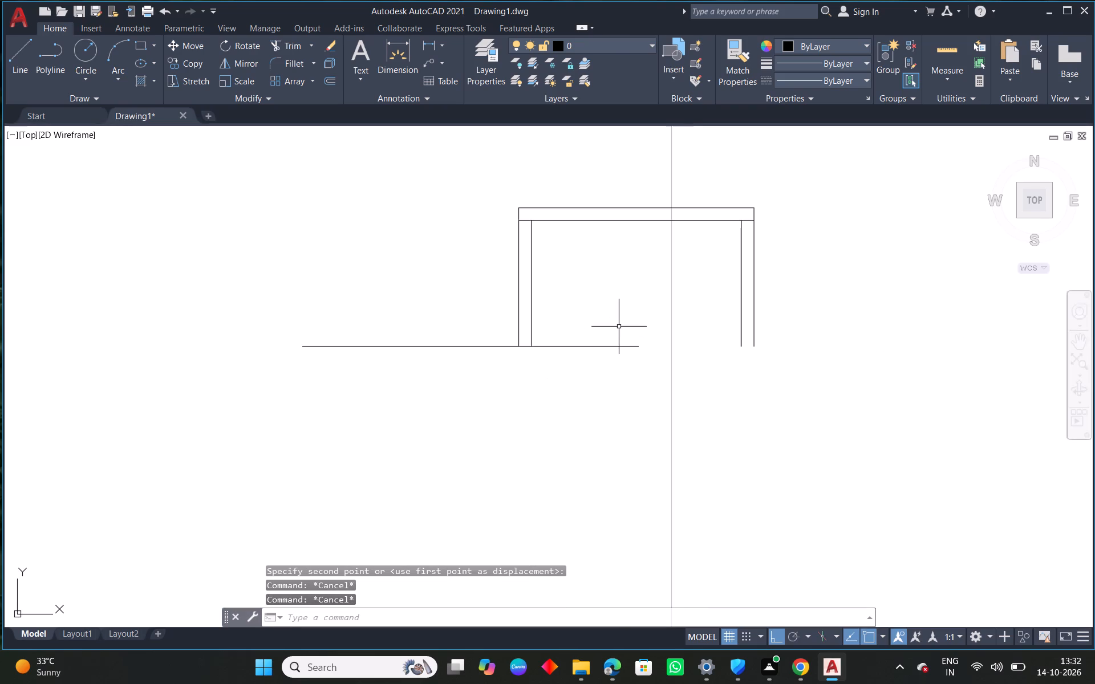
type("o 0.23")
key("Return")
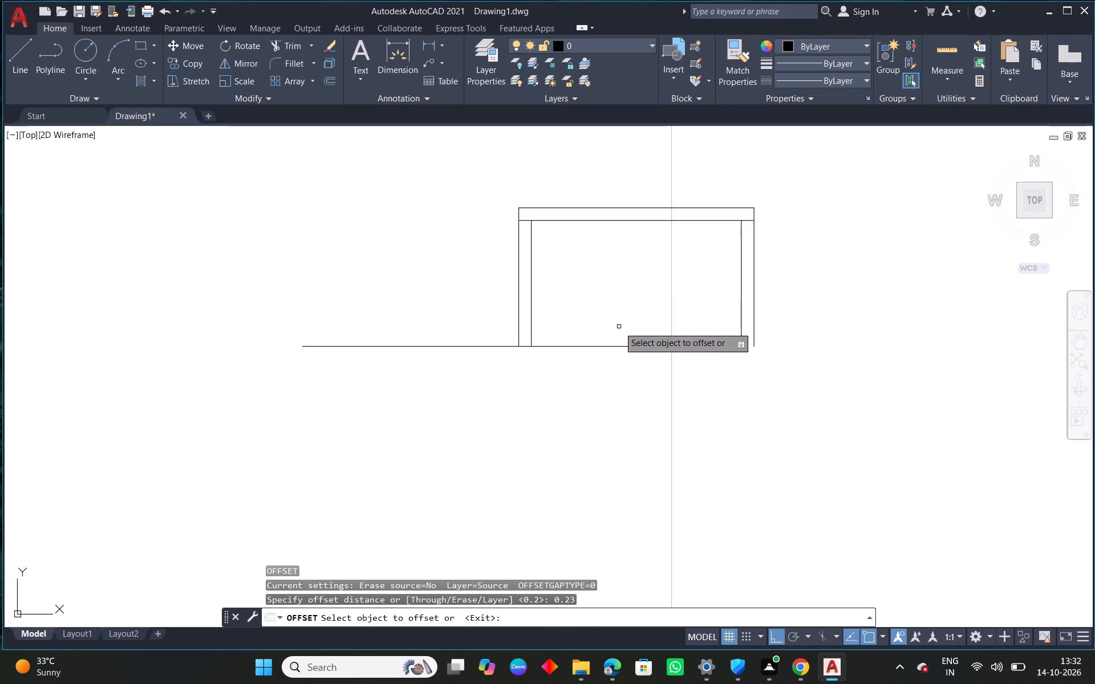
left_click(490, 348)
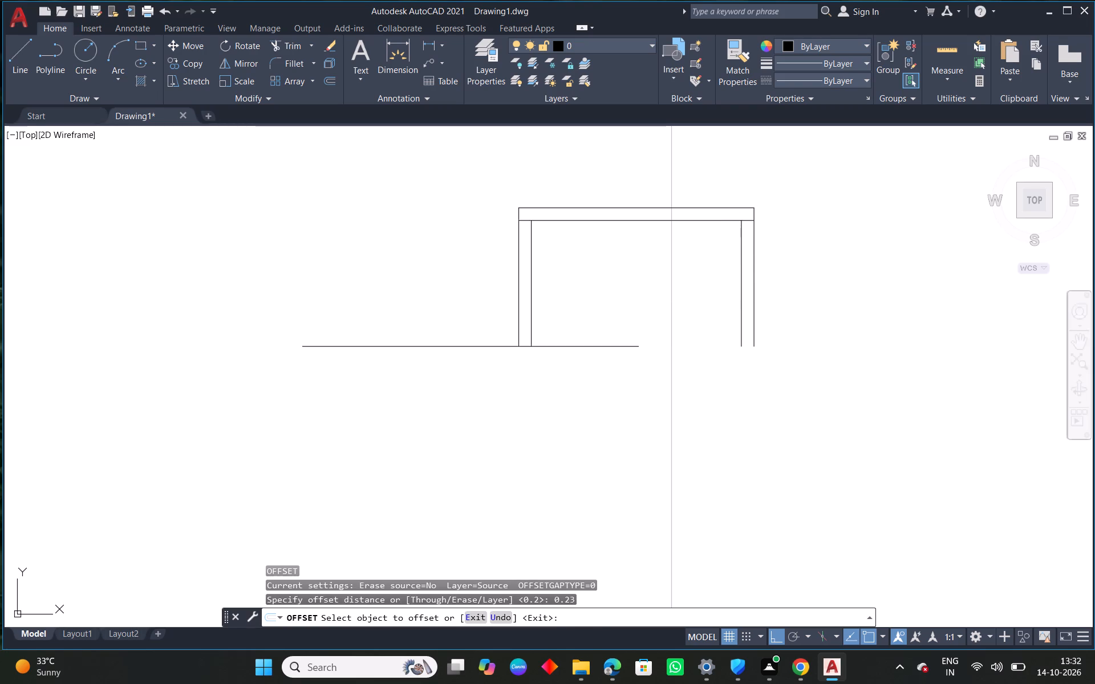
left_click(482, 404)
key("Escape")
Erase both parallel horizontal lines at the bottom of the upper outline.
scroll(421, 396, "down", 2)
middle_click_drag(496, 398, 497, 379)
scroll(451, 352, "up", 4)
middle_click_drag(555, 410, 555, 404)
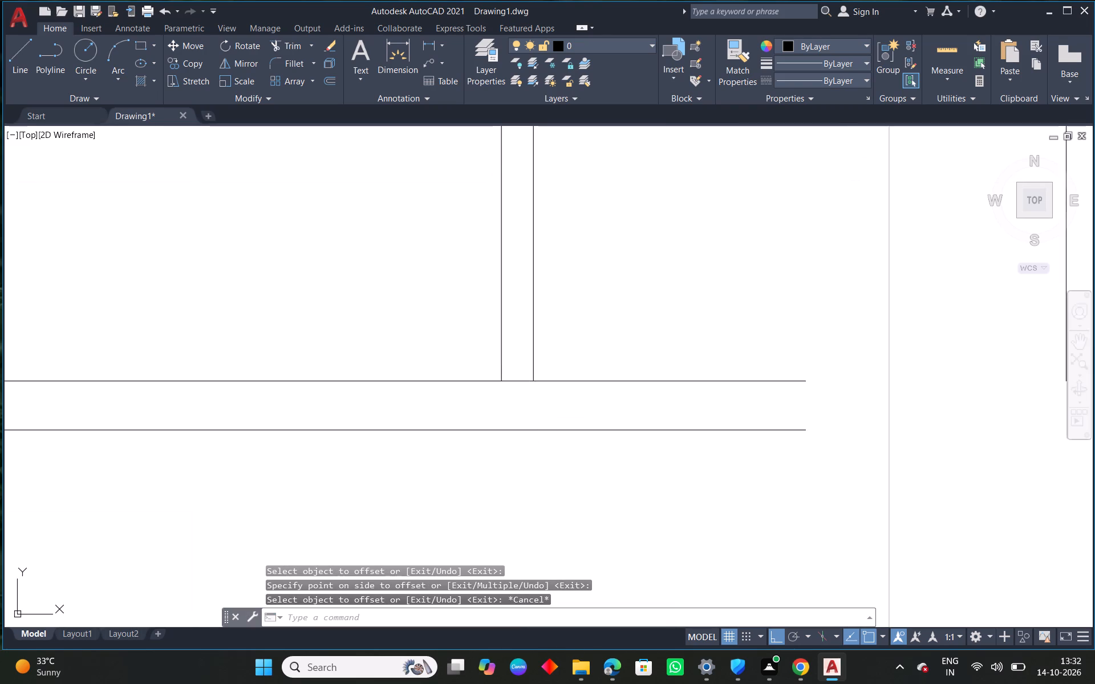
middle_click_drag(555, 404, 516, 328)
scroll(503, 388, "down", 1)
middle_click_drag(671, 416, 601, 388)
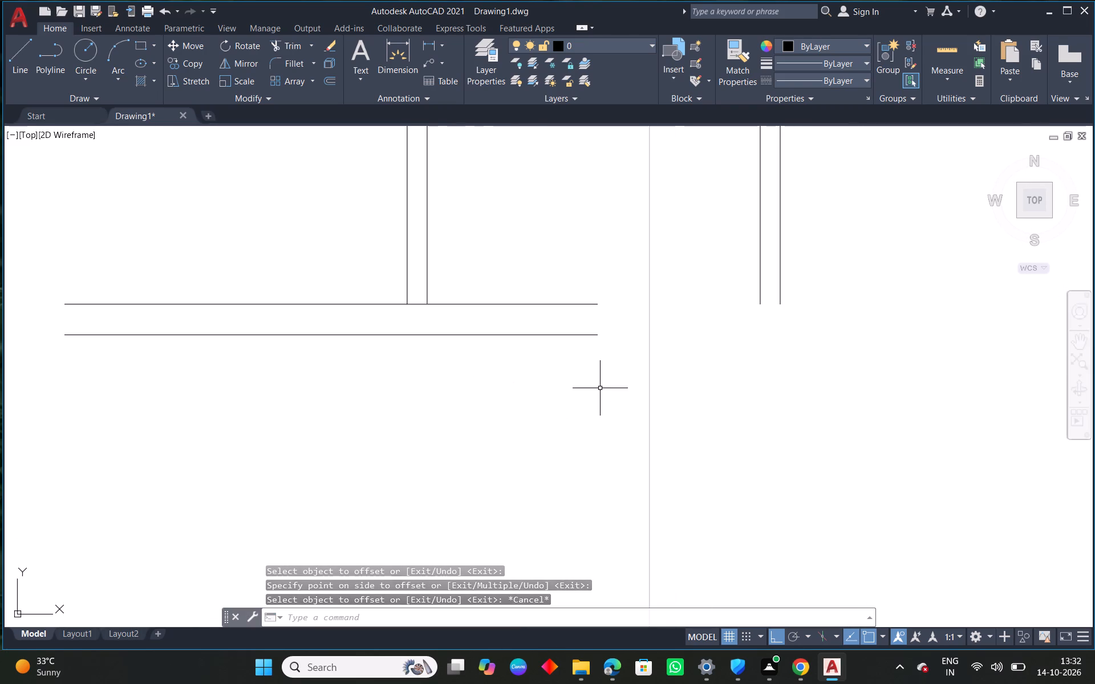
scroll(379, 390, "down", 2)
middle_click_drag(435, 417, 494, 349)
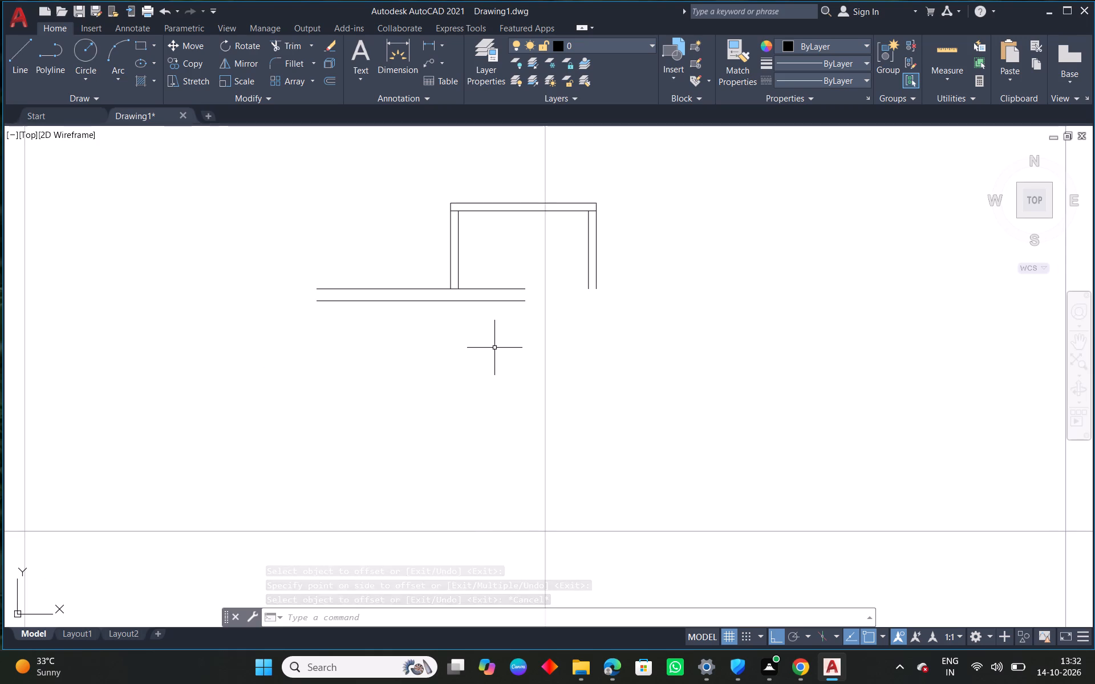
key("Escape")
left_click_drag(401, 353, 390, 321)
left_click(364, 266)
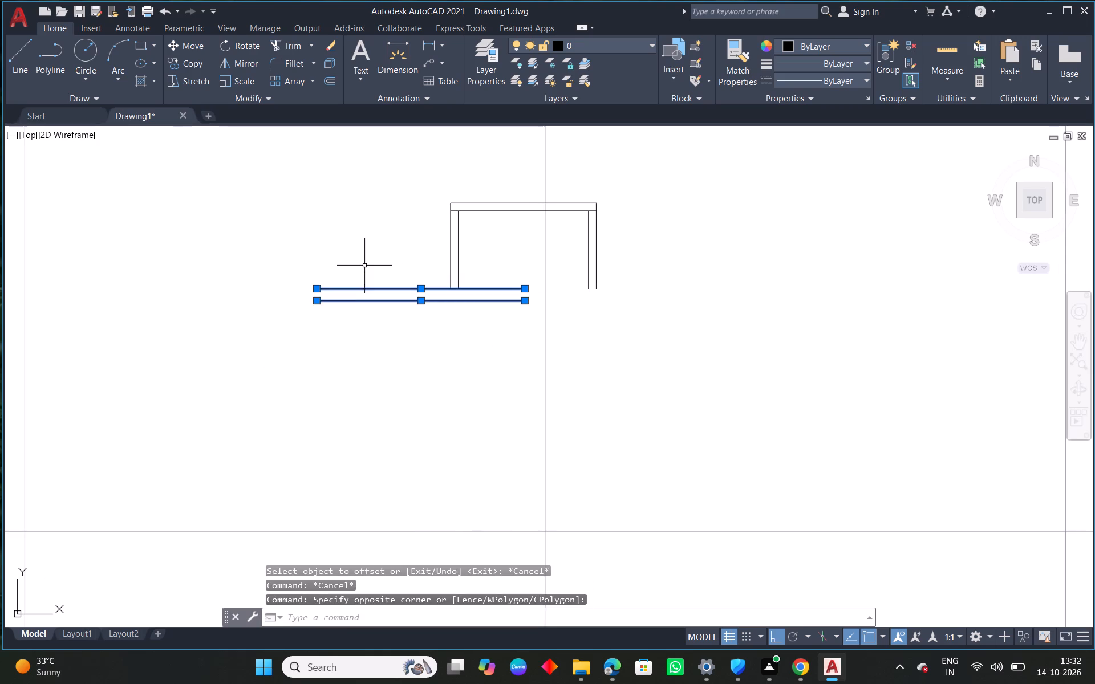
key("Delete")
Draw a 3.4 m horizontal line to the left from the lower end of the left inner vertical line.
type("l")
key("space")
scroll(445, 287, "up", 1)
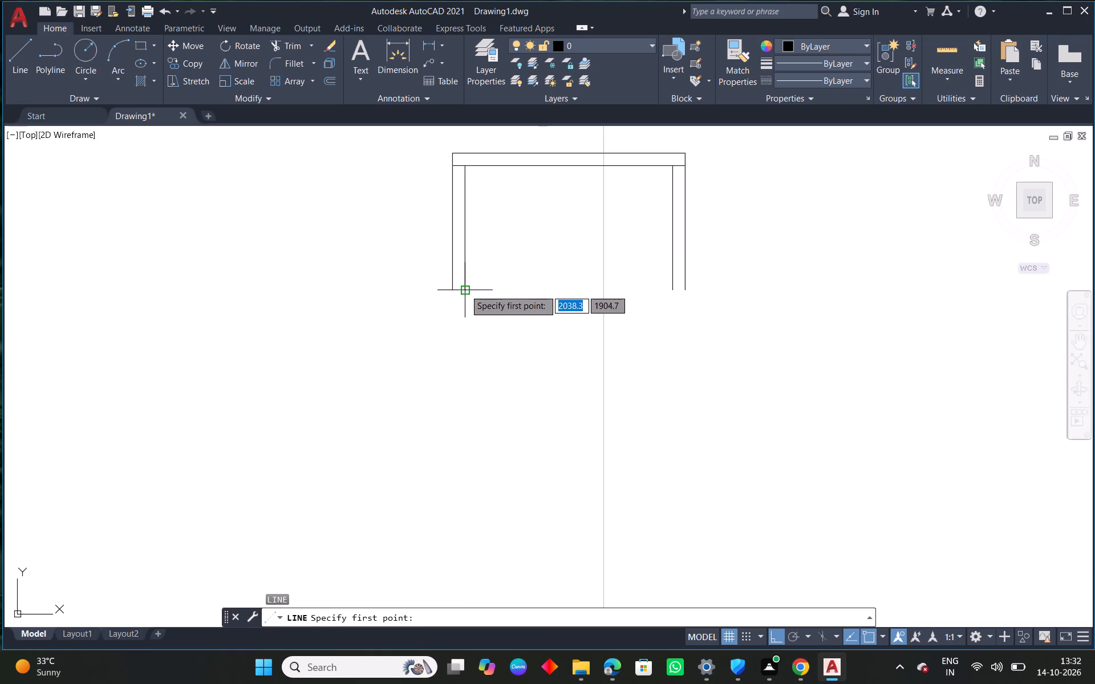
left_click(465, 290)
type("3.4")
key("Return")
key("Return")
Move the 3.4 m line by its midpoint onto the lower end of the left outer vertical line.
left_click_drag(447, 139, 338, 245)
key("Escape")
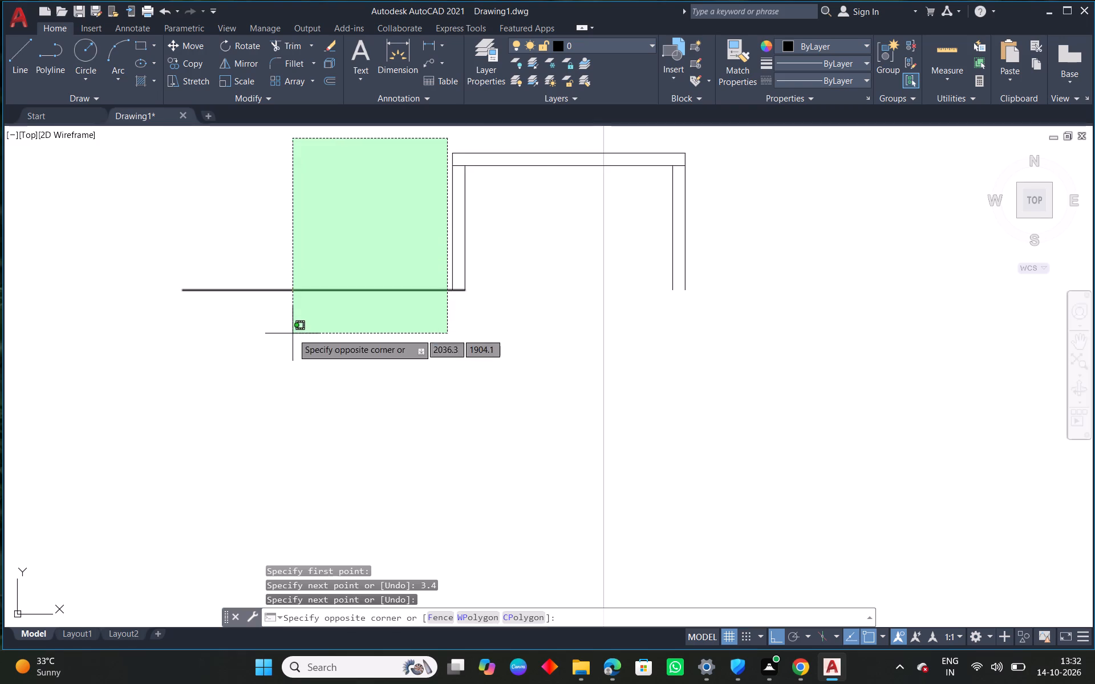
left_click_drag(309, 271, 281, 302)
left_click(249, 345)
key("m")
key("space")
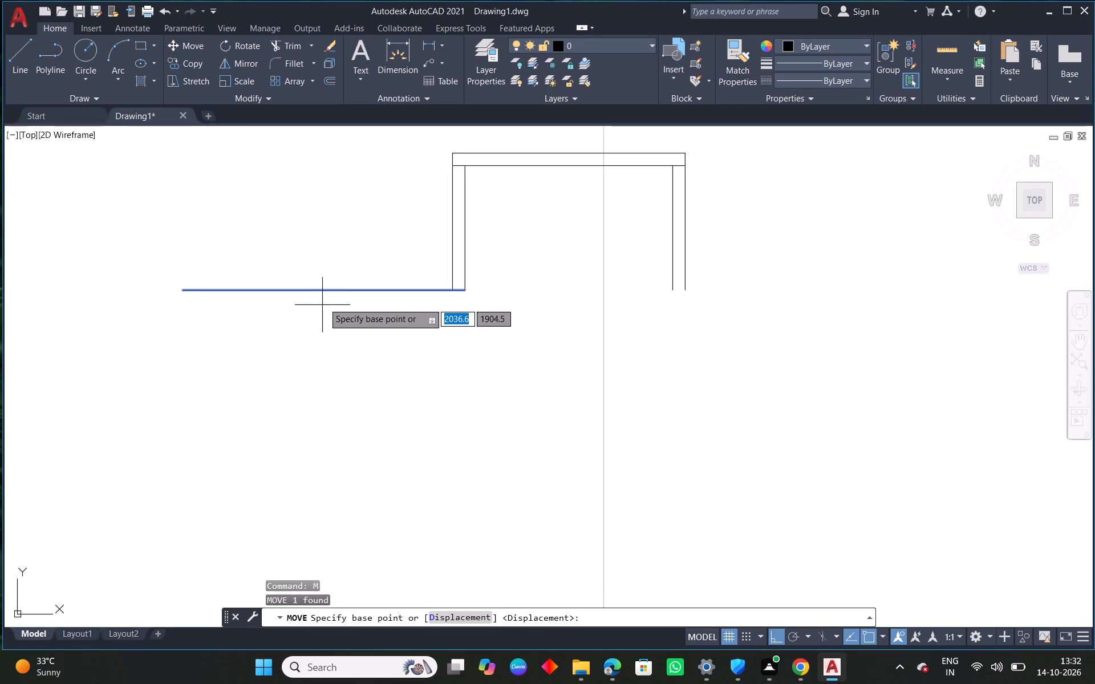
left_click(324, 291)
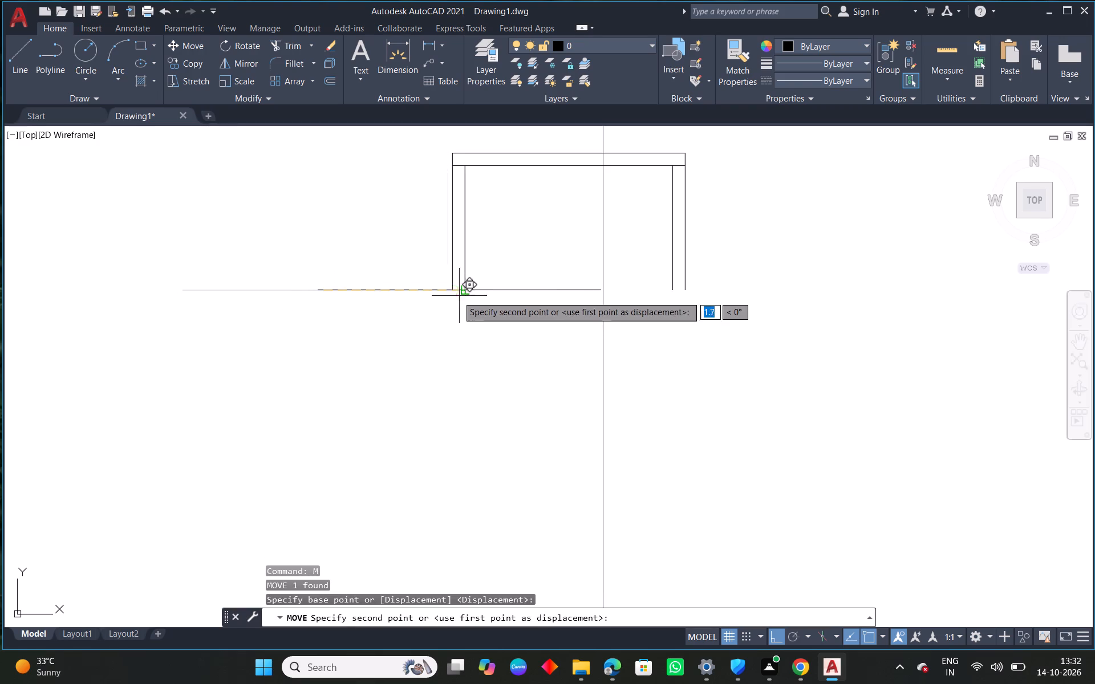
left_click(449, 291)
key("Escape")
Offset the 3.4 m horizontal line 0.23 m downward.
type("o 0.23")
key("Return")
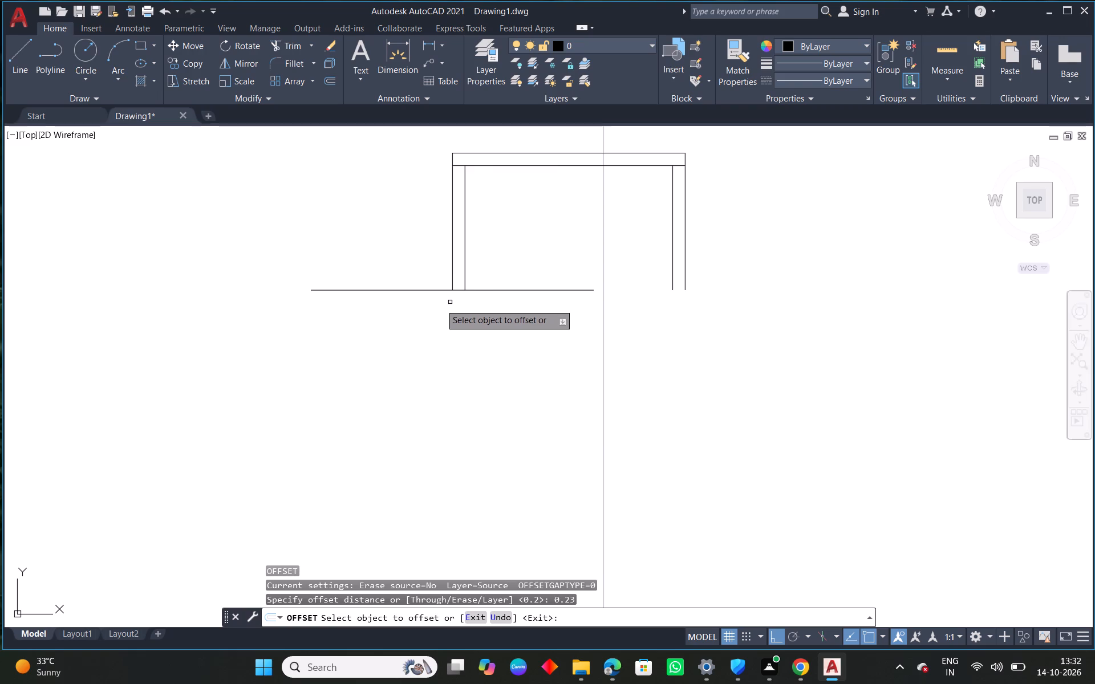
left_click(406, 291)
left_click(400, 315)
key("Escape")
Draw a 4 m vertical line downward from the left end of the lower horizontal line.
key("l")
key("space")
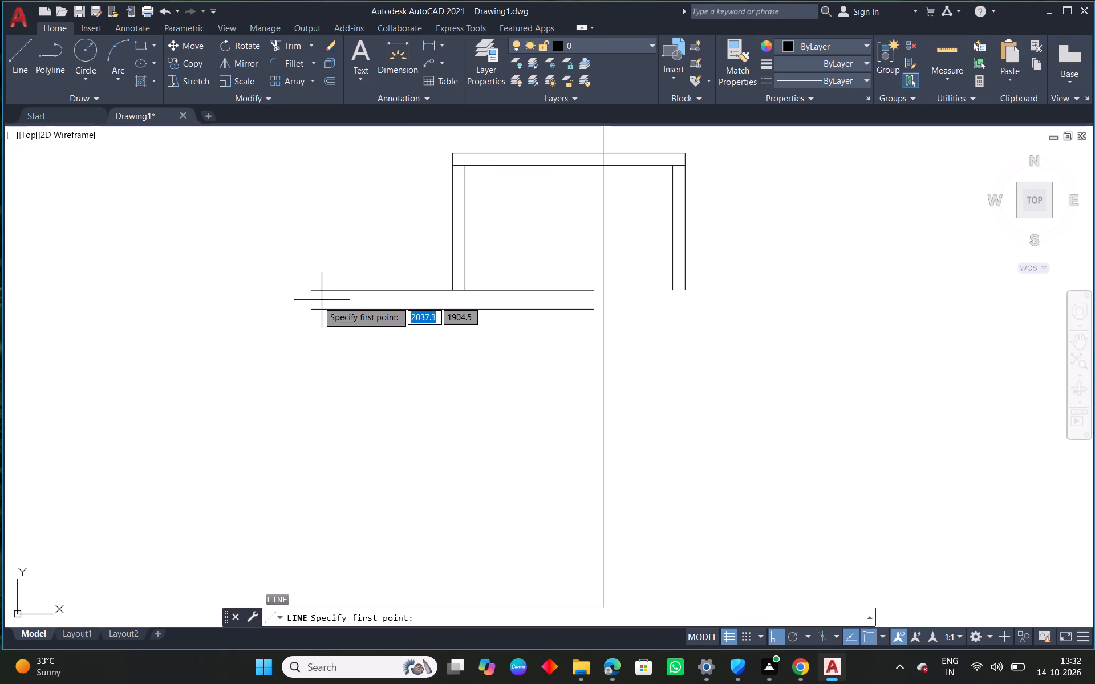
left_click_drag(310, 309, 305, 333)
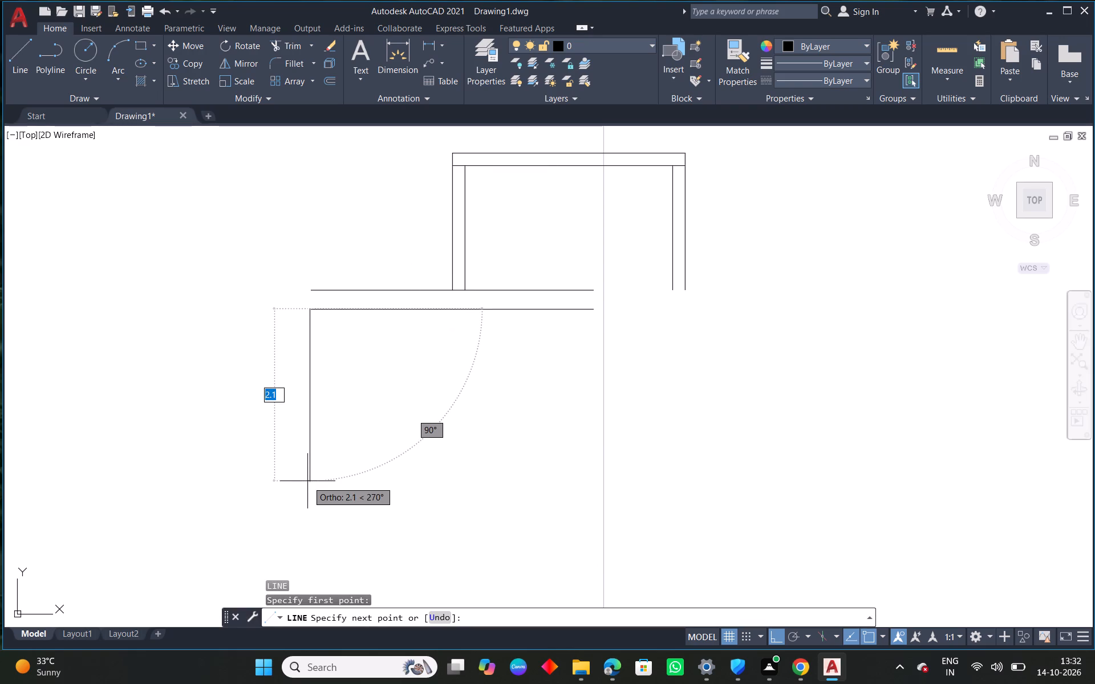
key("4")
key("Return")
key("Return")
key("Escape")
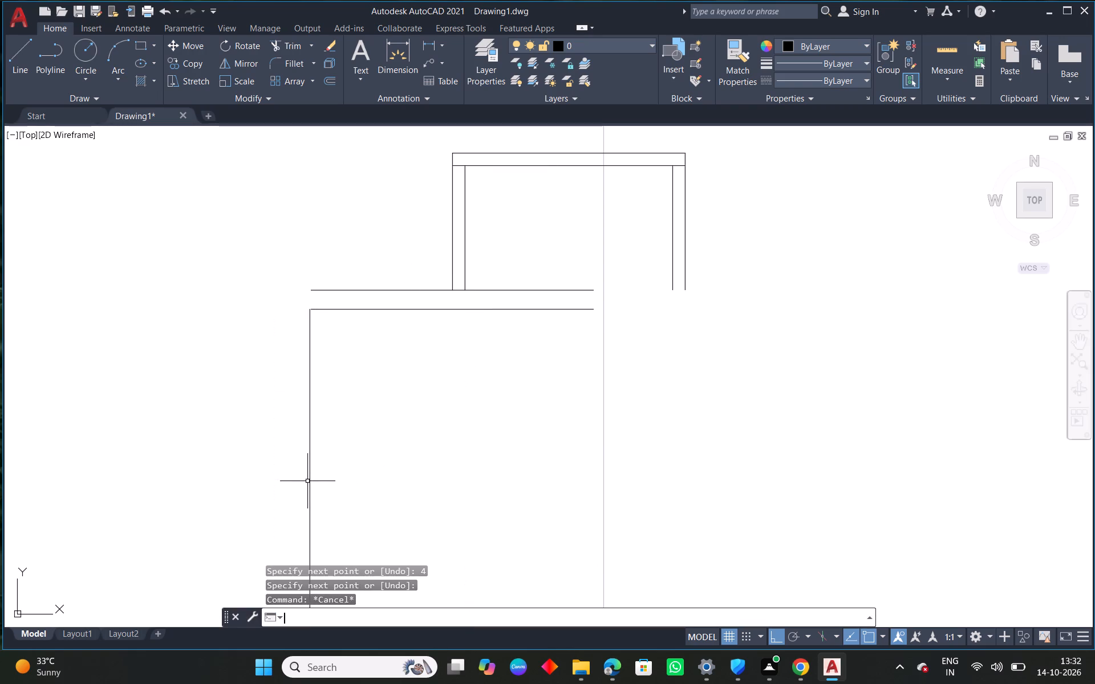
Offset the 4 m vertical line 0.23 m outward to the left.
scroll(354, 486, "down", 2)
middle_click_drag(467, 502, 474, 431)
type("o 0.23")
key("Return")
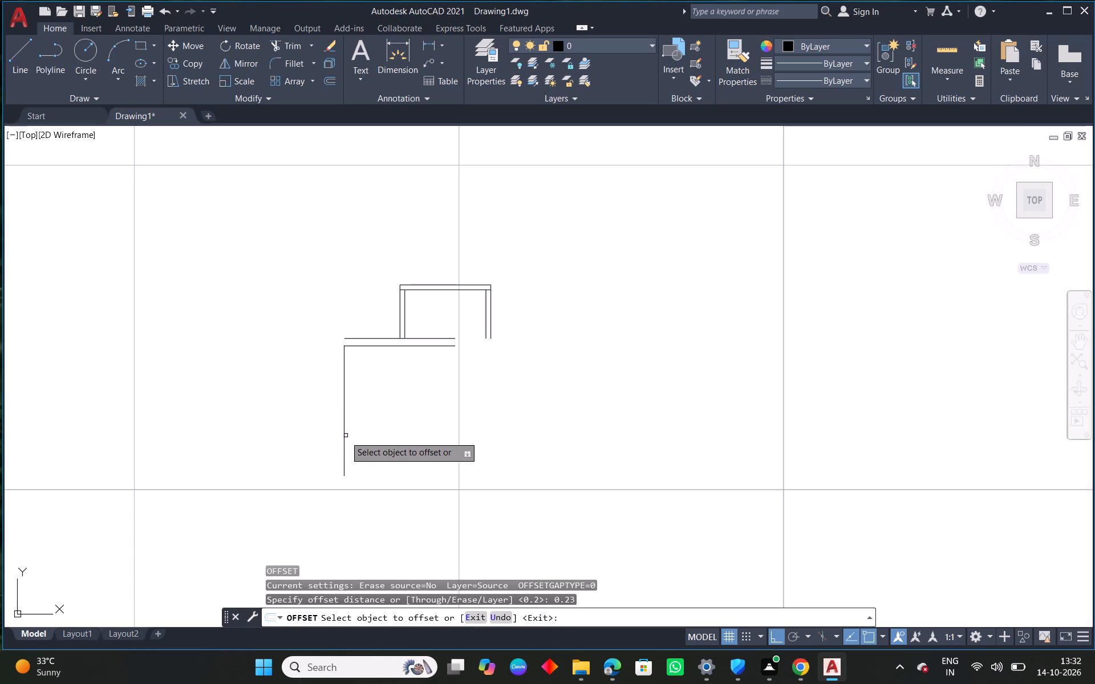
left_click(339, 441)
left_click(347, 436)
left_click(343, 435)
left_click(292, 446)
key("Escape")
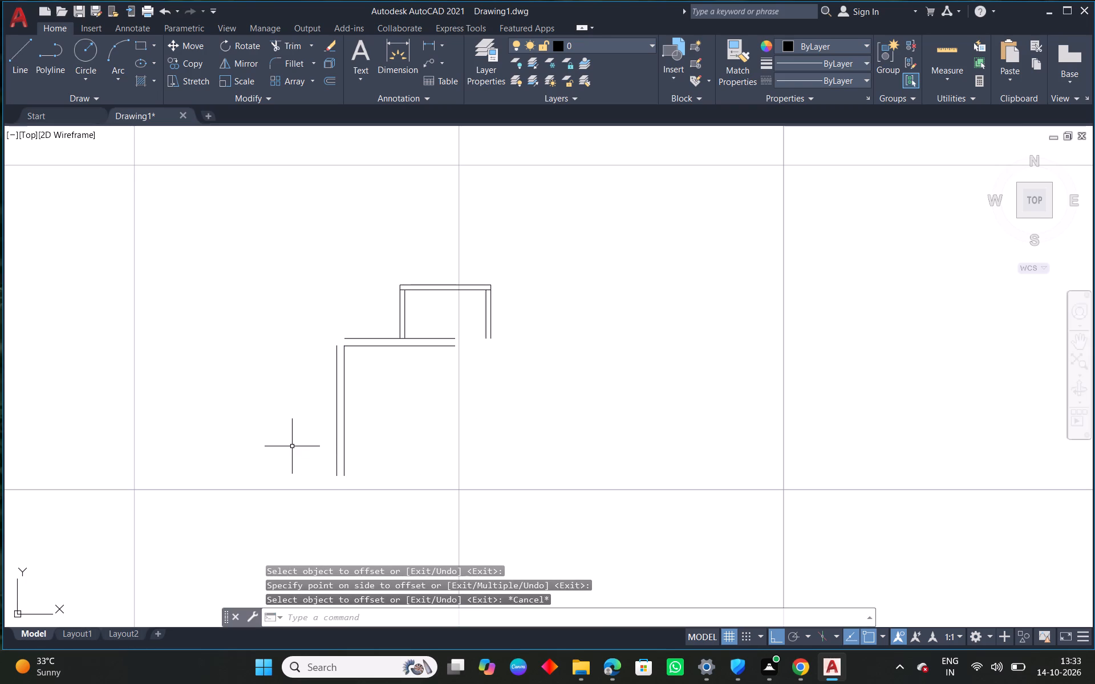
Draw a 3.4 m horizontal line to the right from the lower end of the inner 4 m vertical line.
type("l")
key("space")
left_click_drag(345, 471, 355, 473)
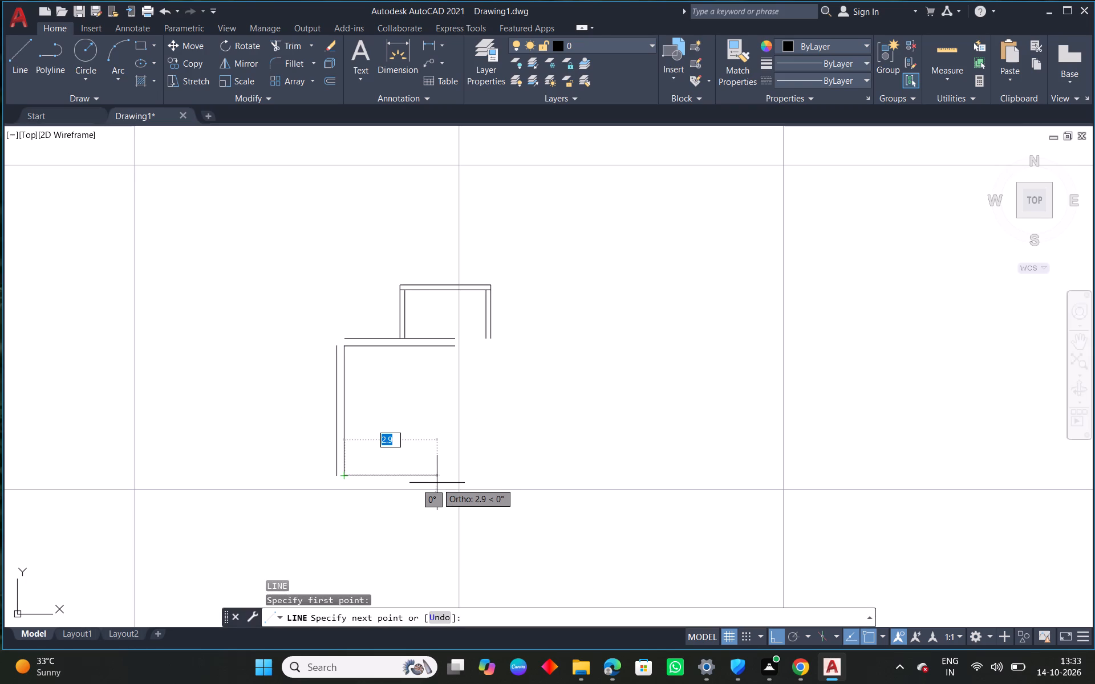
type("3.4")
key("Return")
key("Return")
key("Escape")
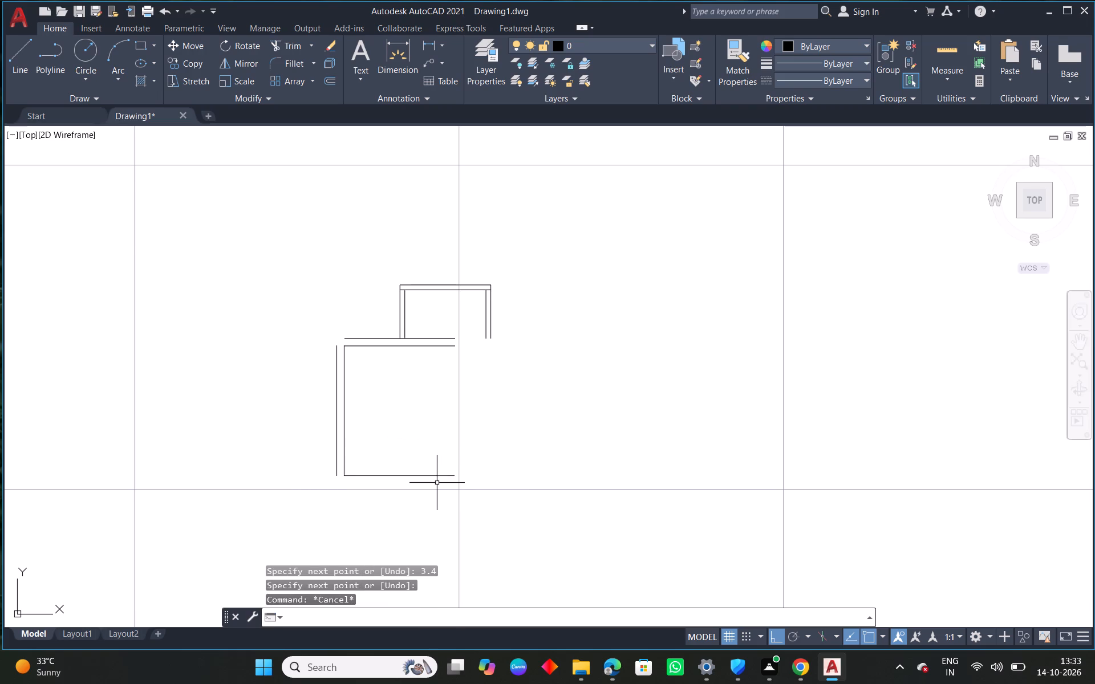
Draw a 4 m vertical line from the bottom line's right end up to the inner top line, closing the lower room.
type("l")
key("space")
left_click(456, 472)
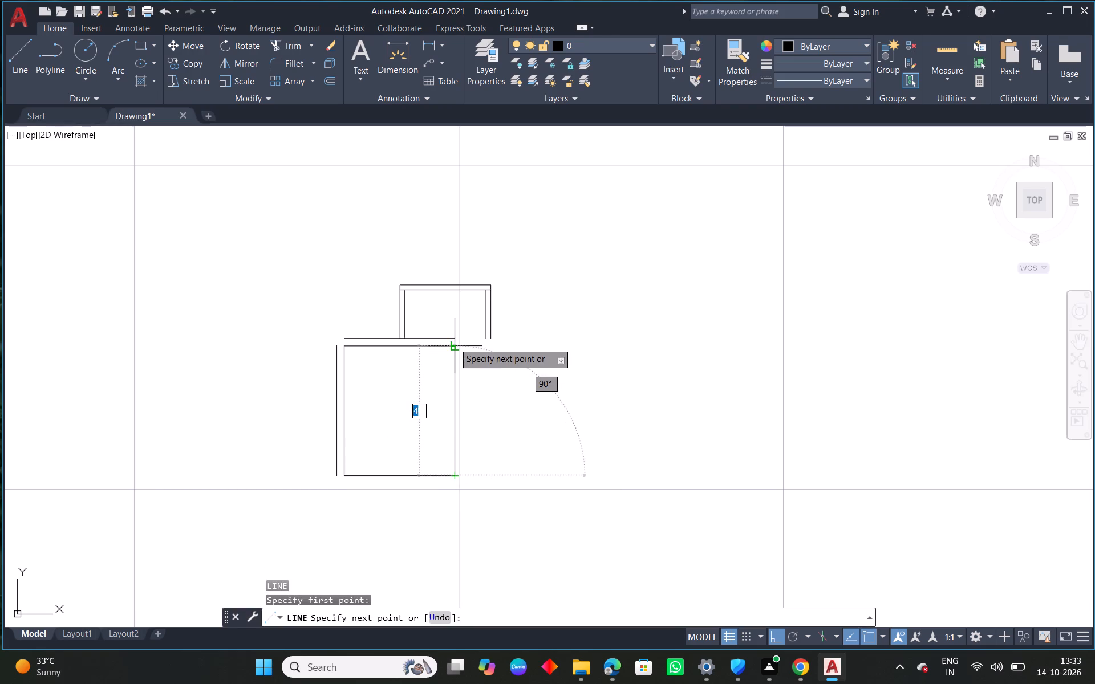
left_click(454, 342)
key("Escape")
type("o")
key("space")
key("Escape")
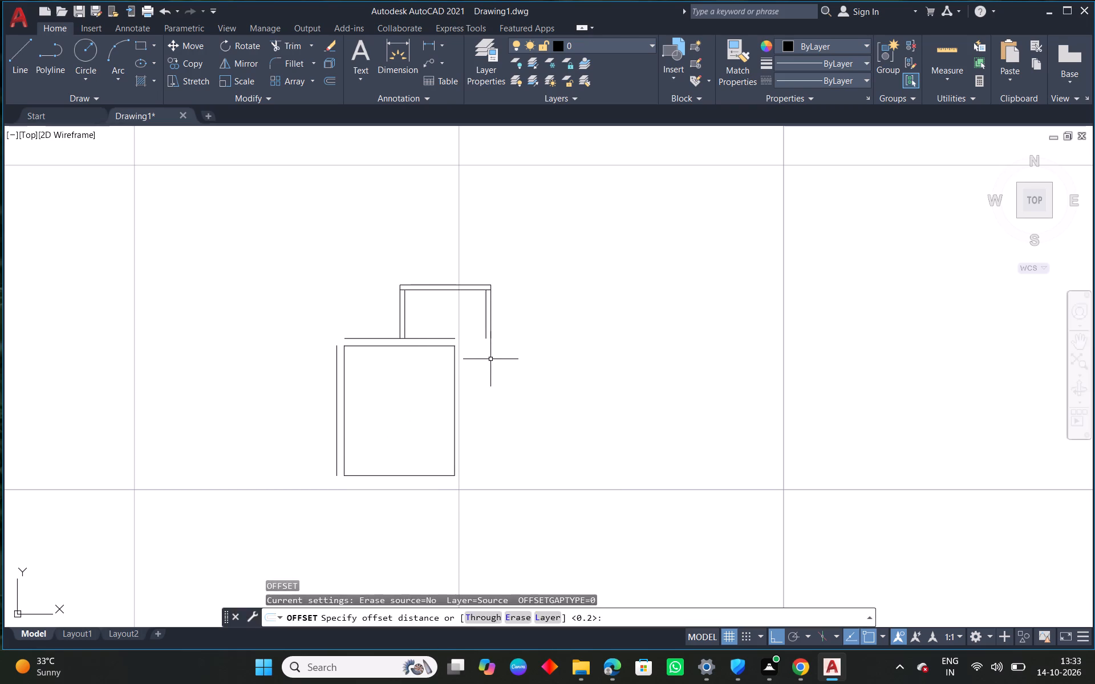
Fillet the upper right inner corner of the lower room with zero radius.
scroll(461, 350, "up", 2)
scroll(418, 316, "up", 4)
key("f")
key("space")
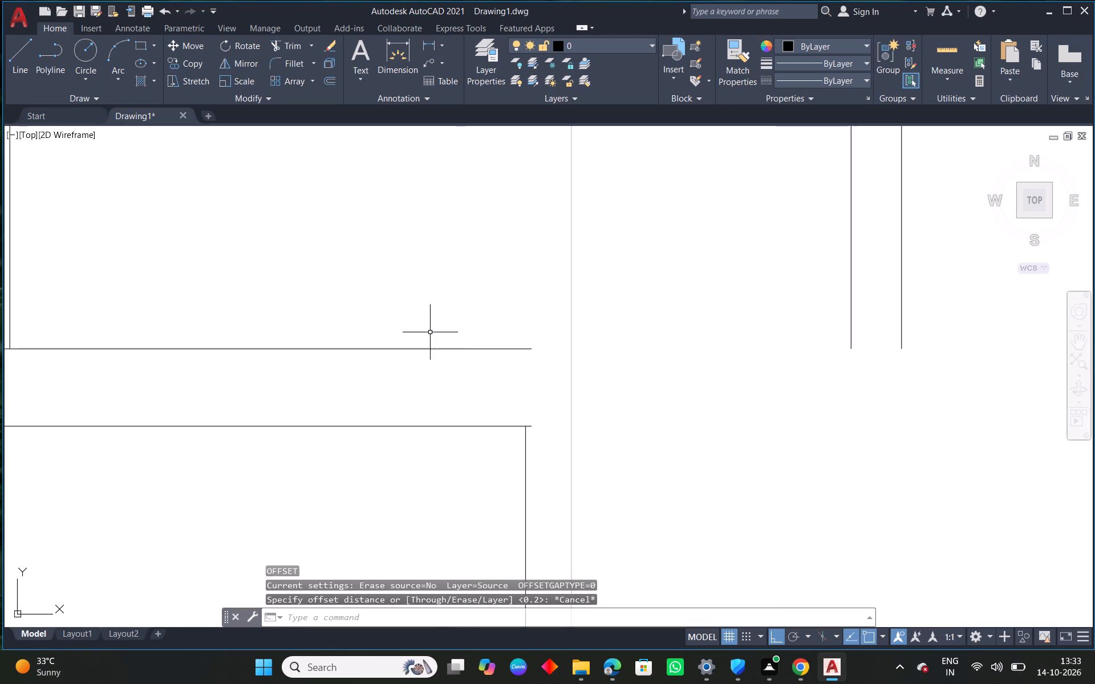
left_click(502, 427)
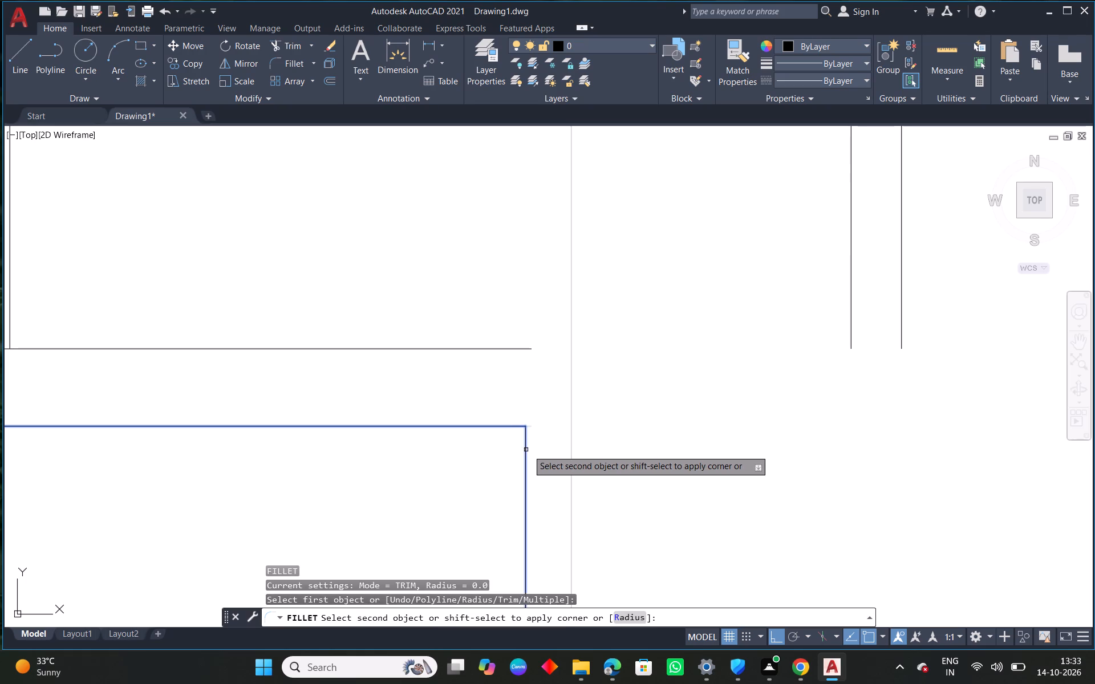
left_click(528, 449)
left_click(526, 449)
scroll(526, 450, "down", 4)
key("Escape")
middle_click_drag(566, 486, 577, 269)
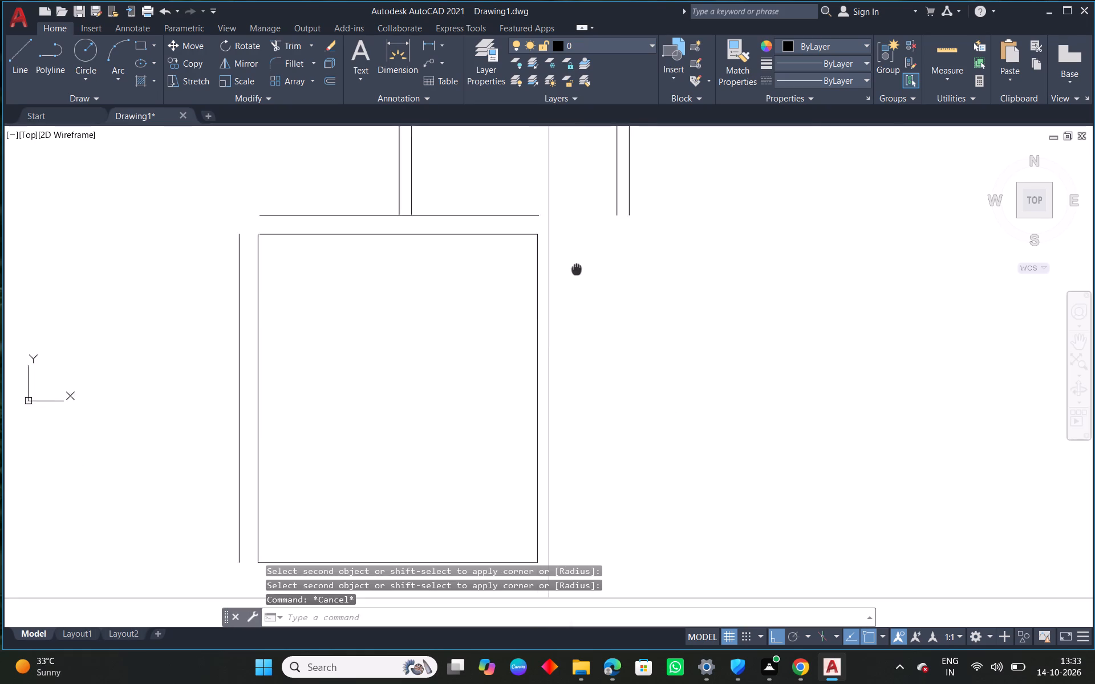
List the properties of the lower room's bottom line.
scroll(532, 367, "down", 2)
left_click(484, 445)
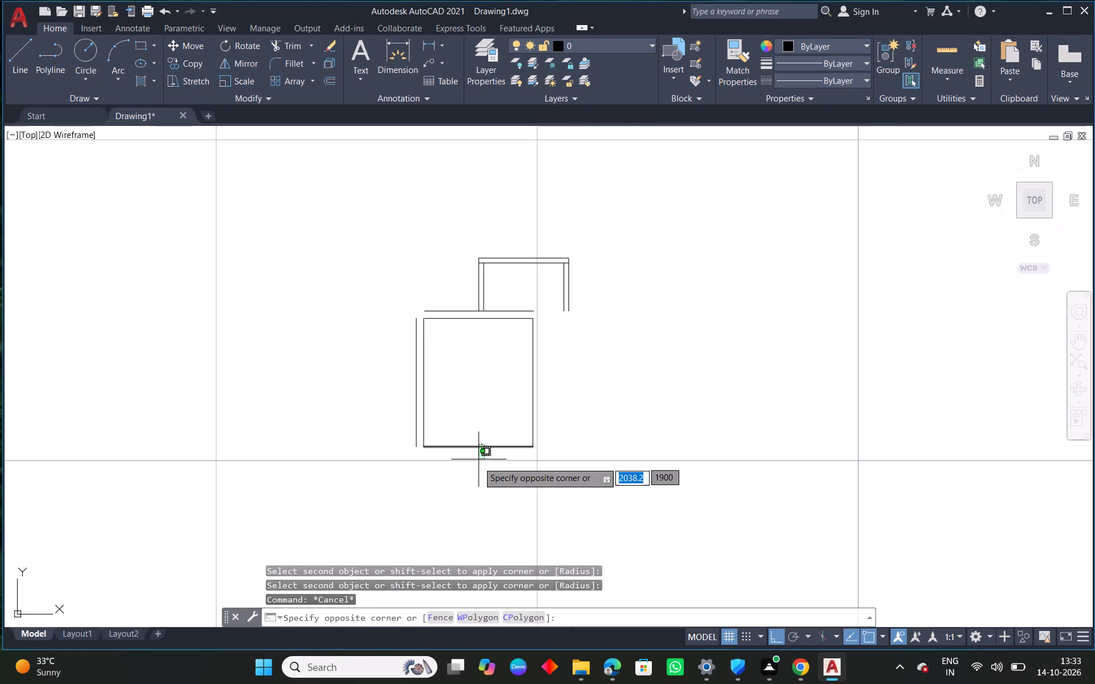
left_click(478, 454)
type("li")
key("space")
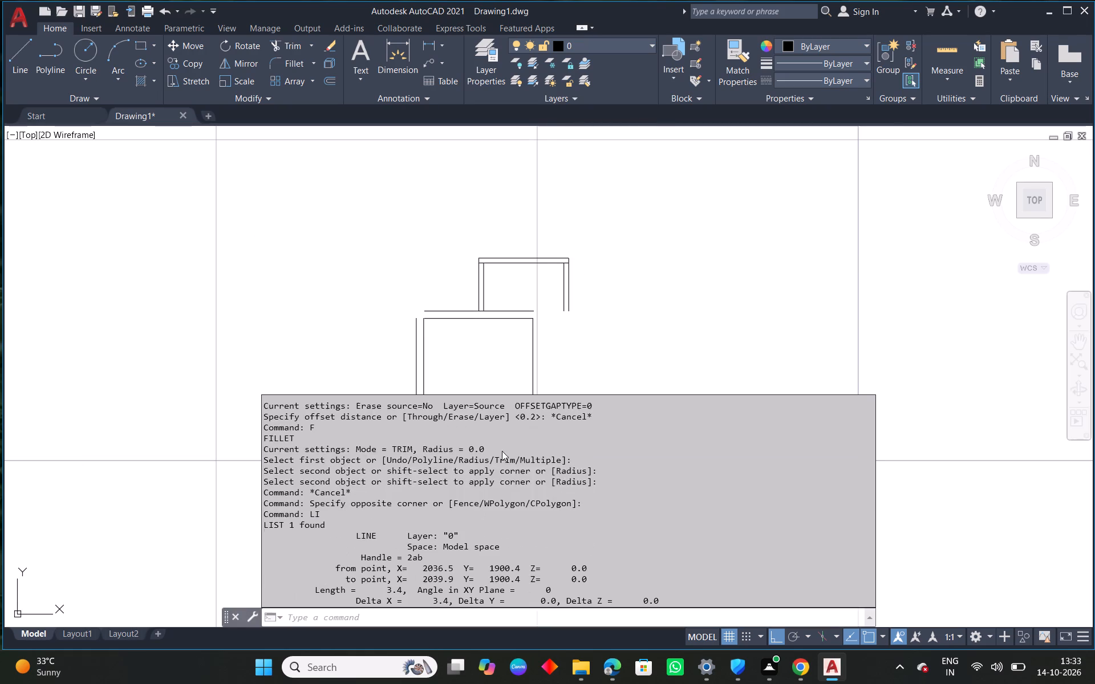
left_click(650, 380)
key("Escape")
Offset the lower room's bottom line and right vertical line 0.15 m outward.
middle_click_drag(577, 408, 539, 410)
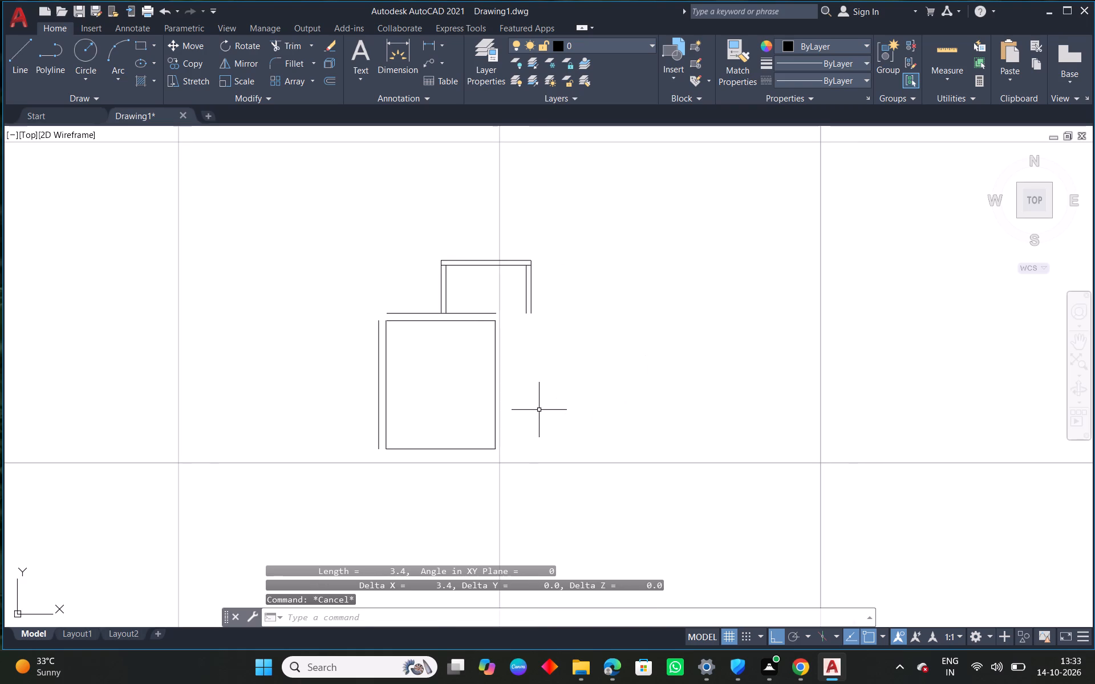
type("o")
key("space")
type("0.15")
key("Return")
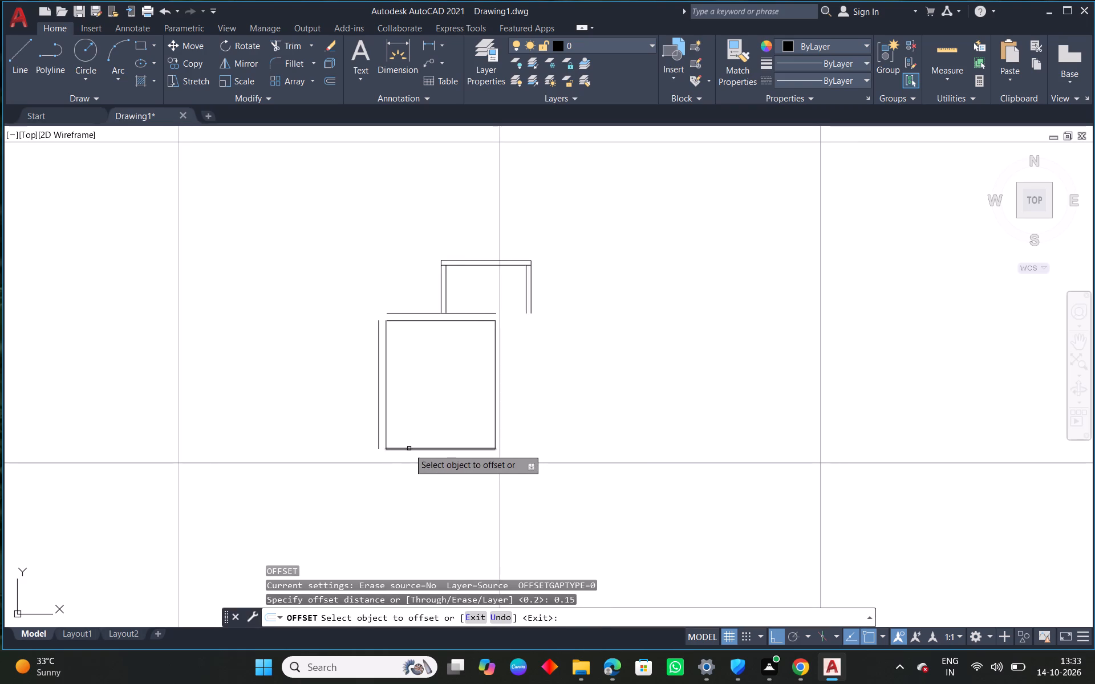
left_click(409, 449)
left_click(398, 503)
left_click_drag(495, 402, 505, 402)
left_click(563, 402)
key("Escape")
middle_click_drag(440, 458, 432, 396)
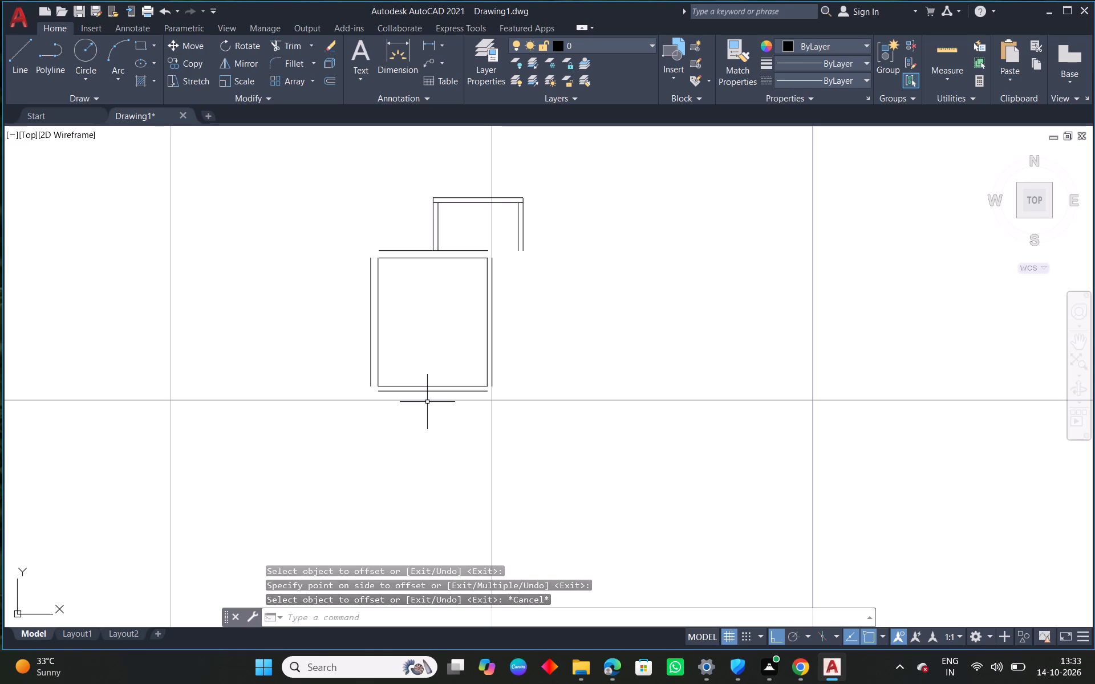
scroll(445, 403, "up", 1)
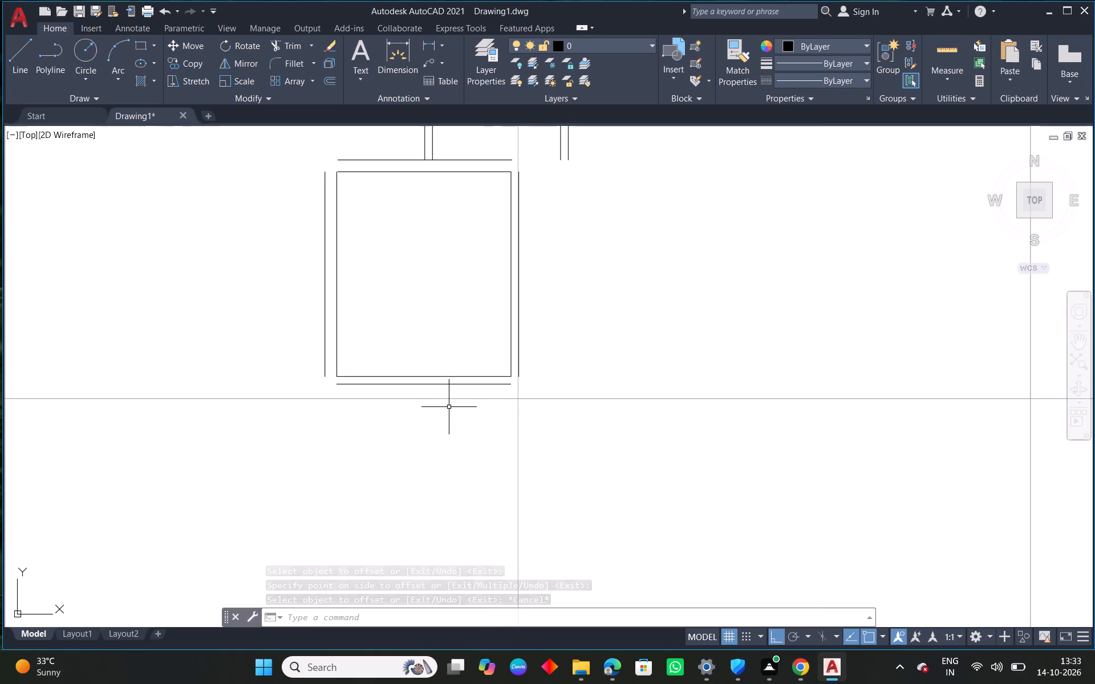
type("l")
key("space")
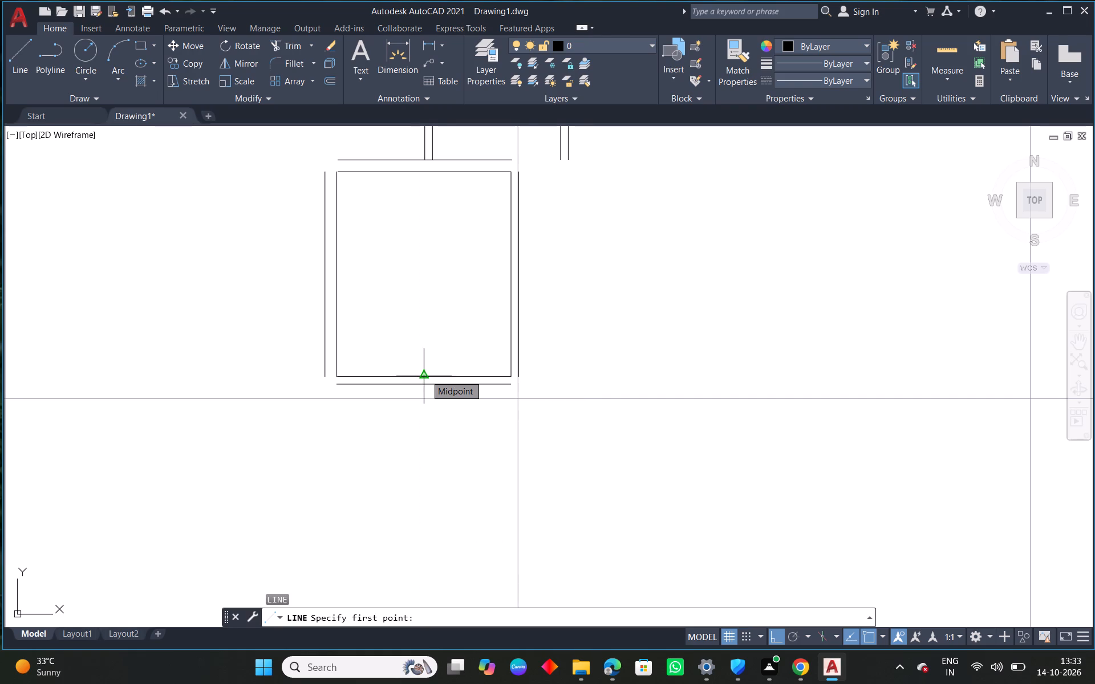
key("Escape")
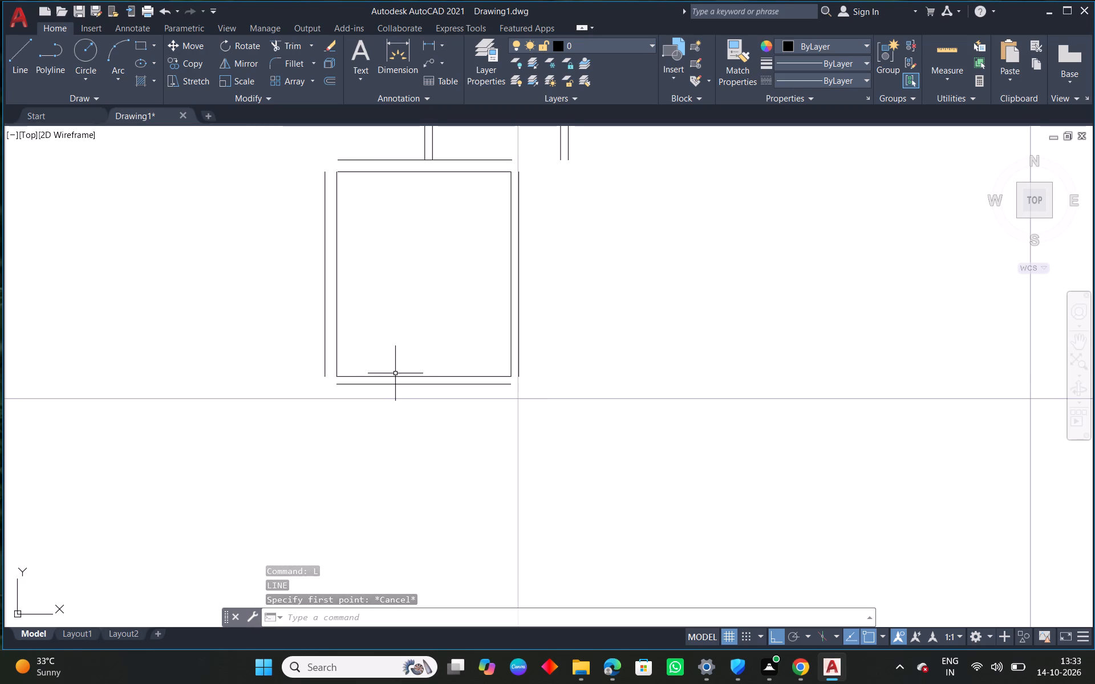
Offset the lower room's inner left vertical line 1.5 m to the right, into the room.
type("o .")
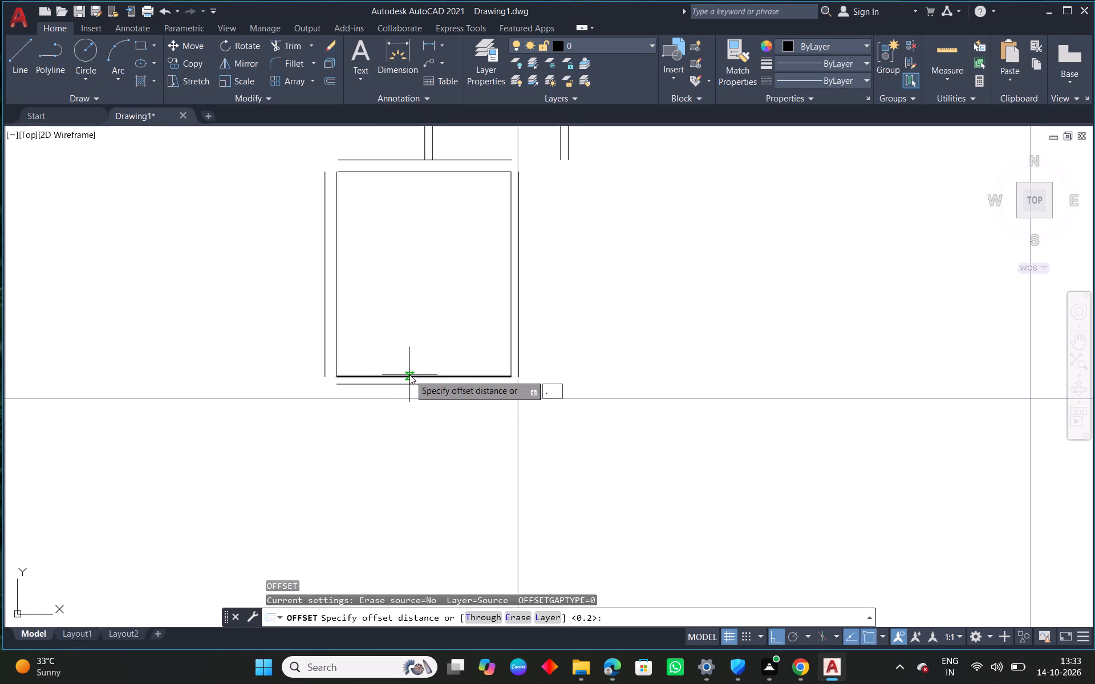
key("BackSpace")
type("1.5")
key("Return")
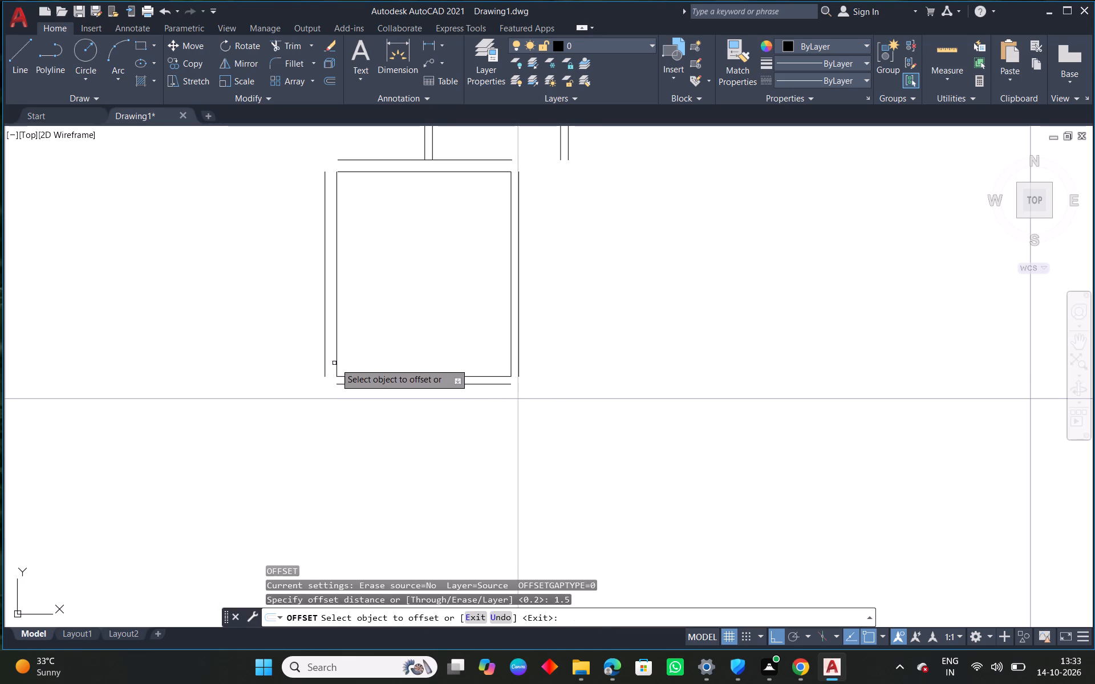
left_click(337, 361)
left_click(413, 364)
key("Escape")
Extend the inner left wall line and the 1.5 m offset line down to the outer bottom line.
type("ex")
key("space")
left_click_drag(441, 328, 336, 321)
key("Escape")
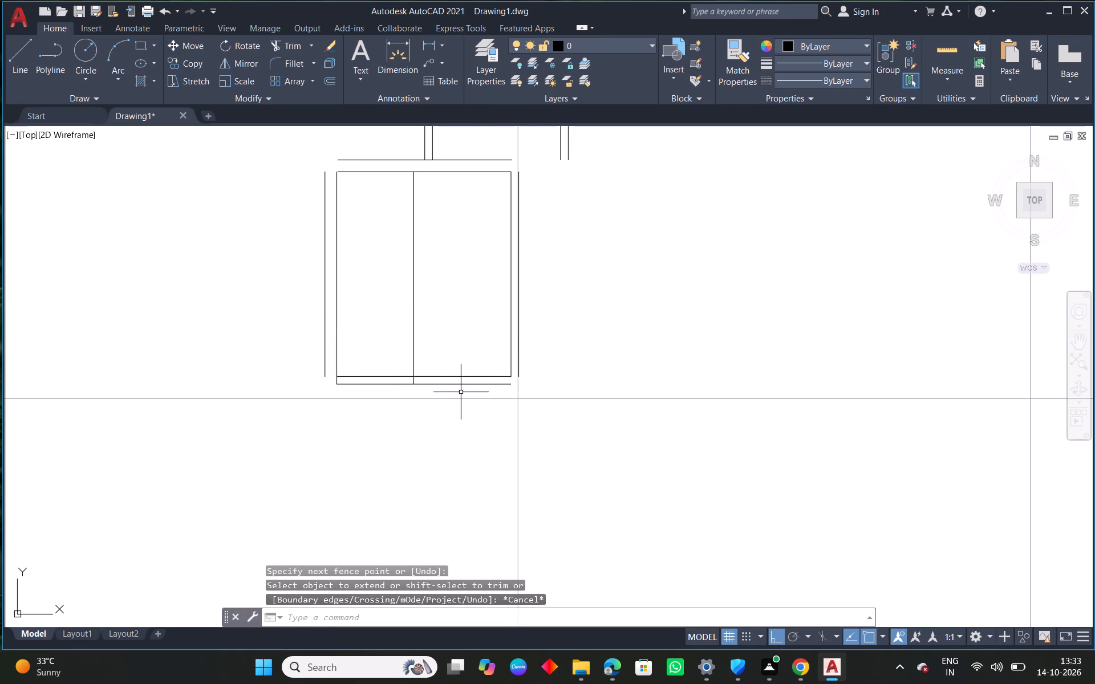
Trim away both bottom wall lines to the right of the 1.5 m offset line.
type("tr")
key("space")
key("space")
left_click_drag(458, 402, 459, 331)
key("Escape")
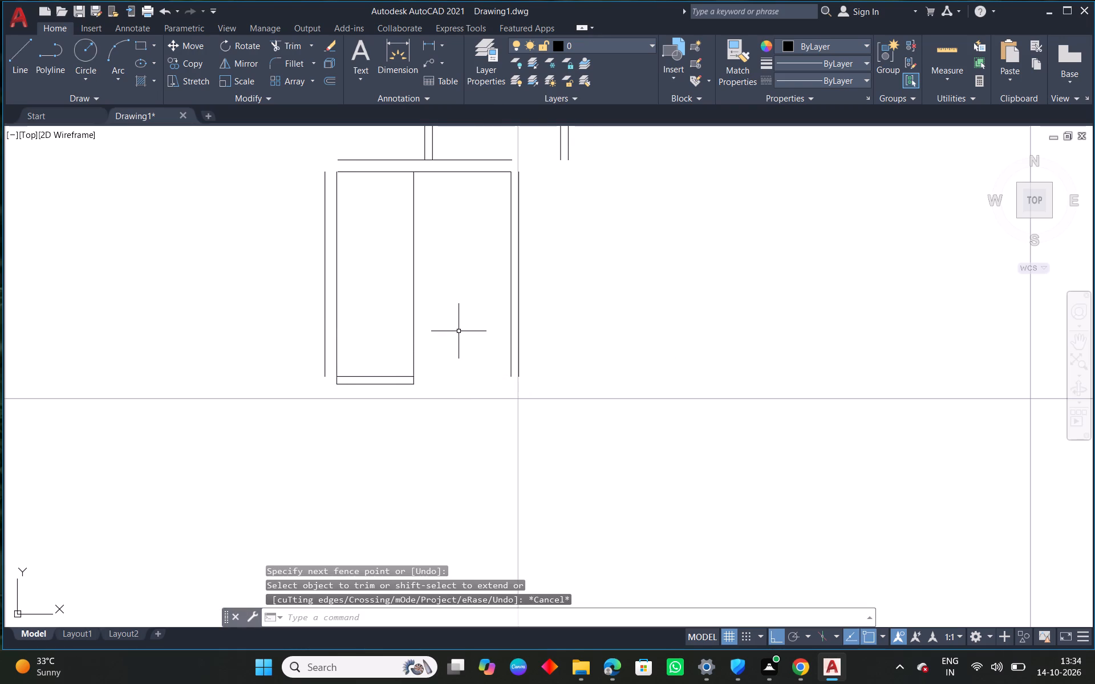
Draw a line from the outer bottom line's right end 1.5 m down, continuing right to align with the upper space's inner right wall line.
type("l")
key("space")
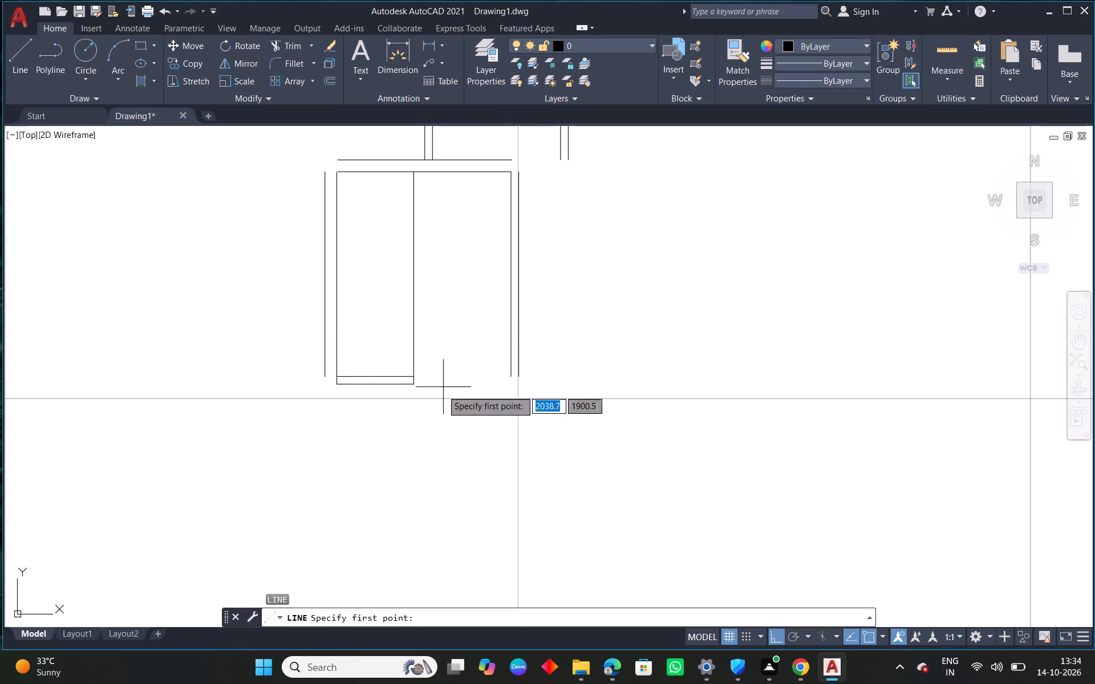
left_click(415, 386)
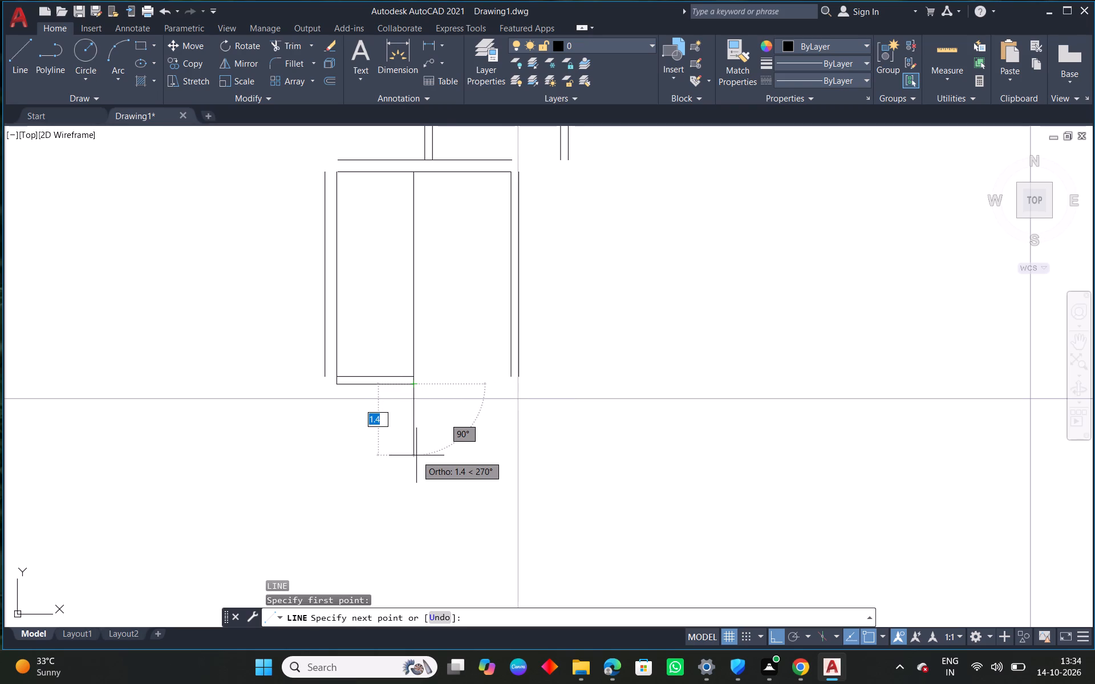
type("1.5")
key("Return")
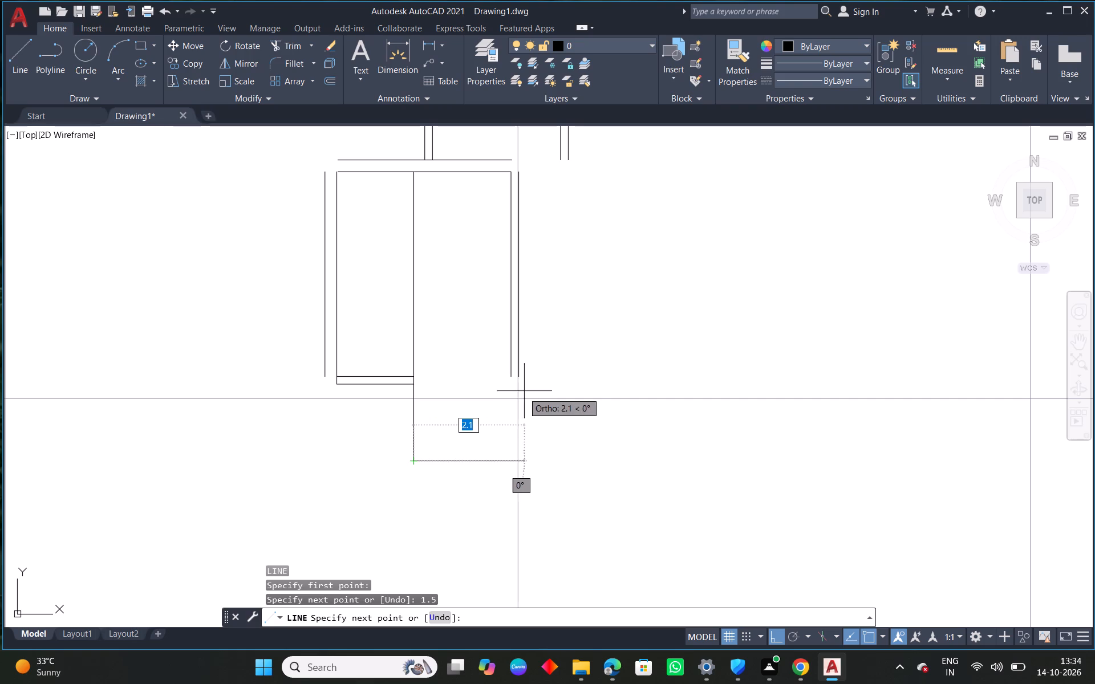
left_click(565, 458)
key("Escape")
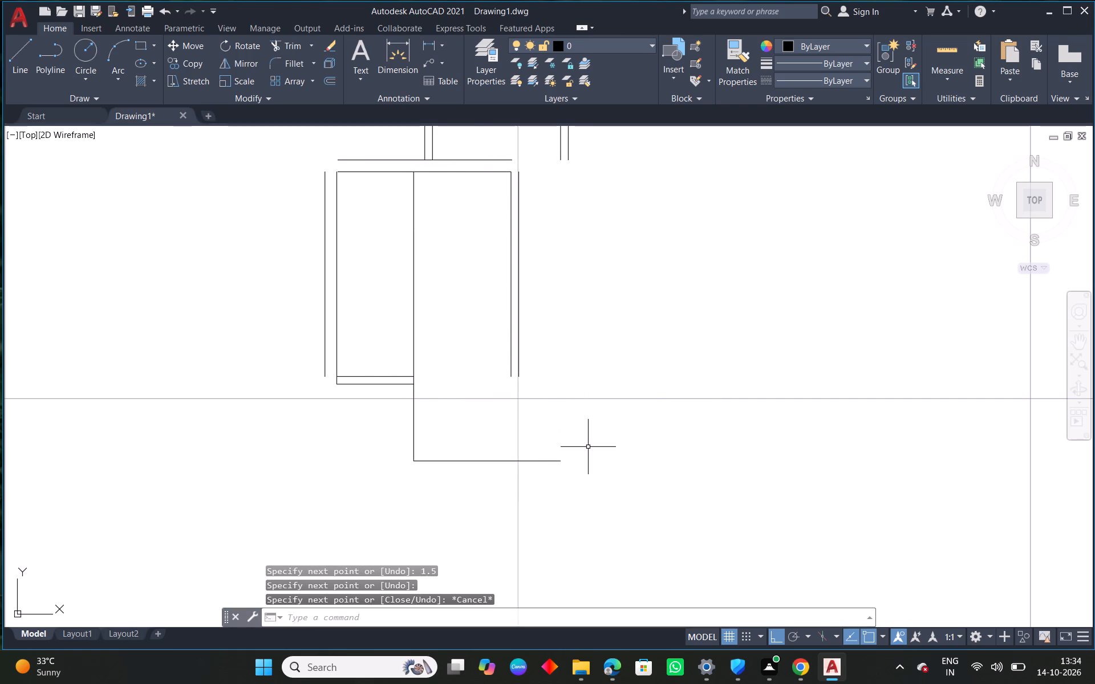
Delete the vertical line dividing the lower room.
middle_click_drag(544, 152, 537, 213)
left_click_drag(443, 338, 437, 339)
left_click(392, 345)
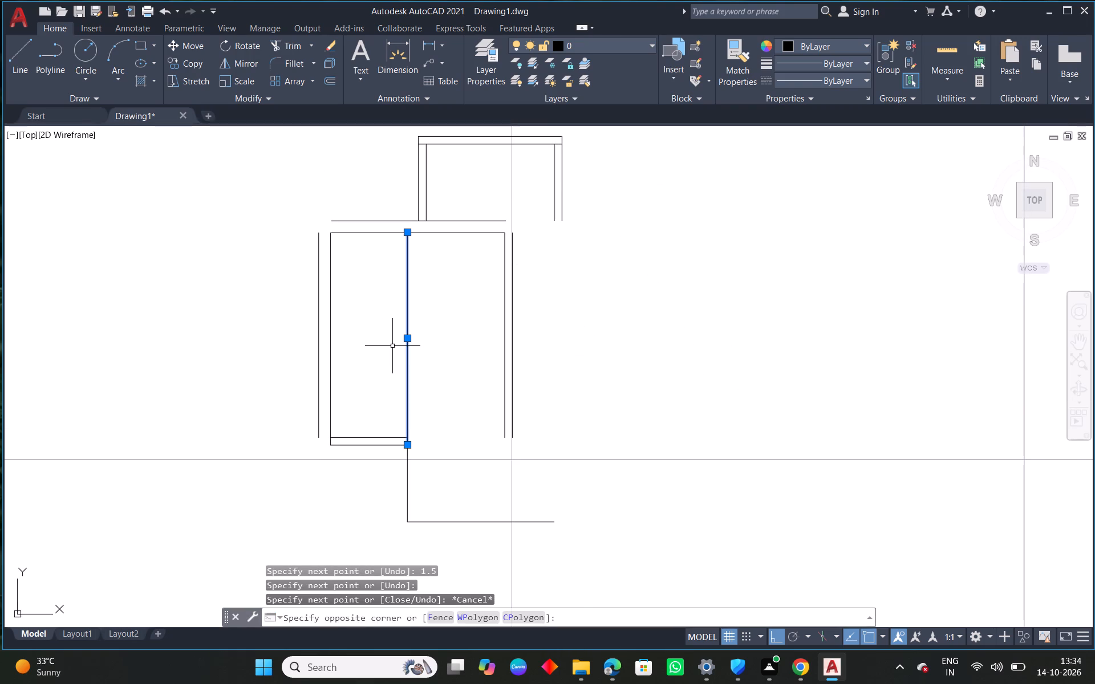
key("Delete")
Offset the 1.5 m vertical line below the room 0.15 m to the right.
middle_click_drag(444, 465, 462, 391)
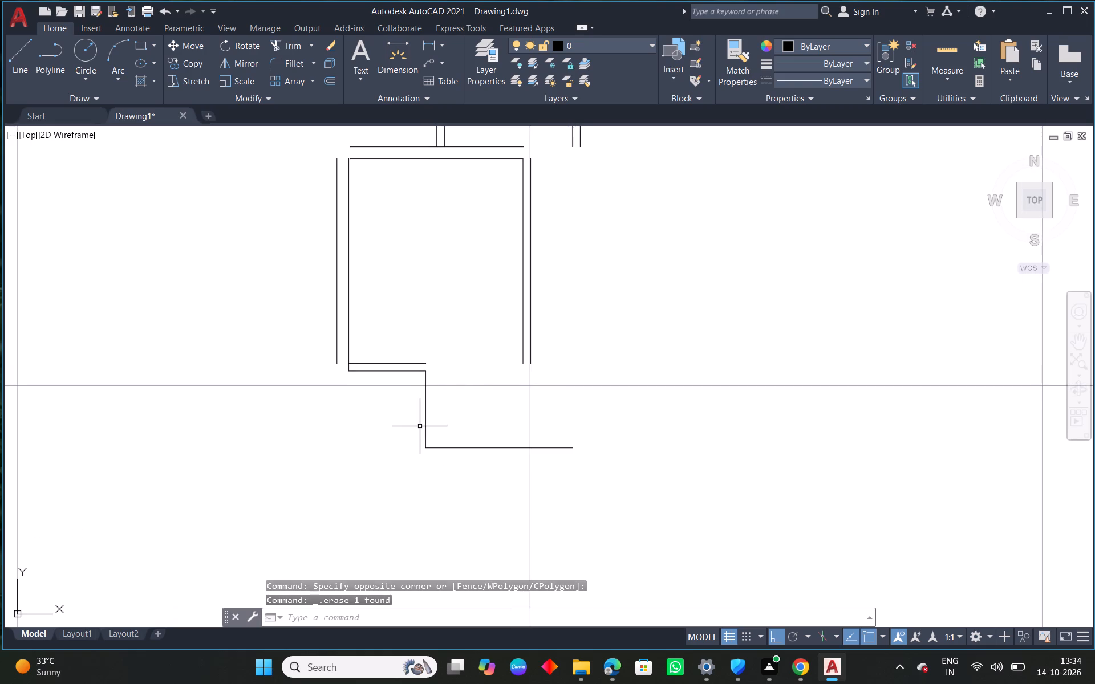
scroll(420, 426, "up", 1)
middle_click_drag(469, 410, 424, 481)
type("o 0.15")
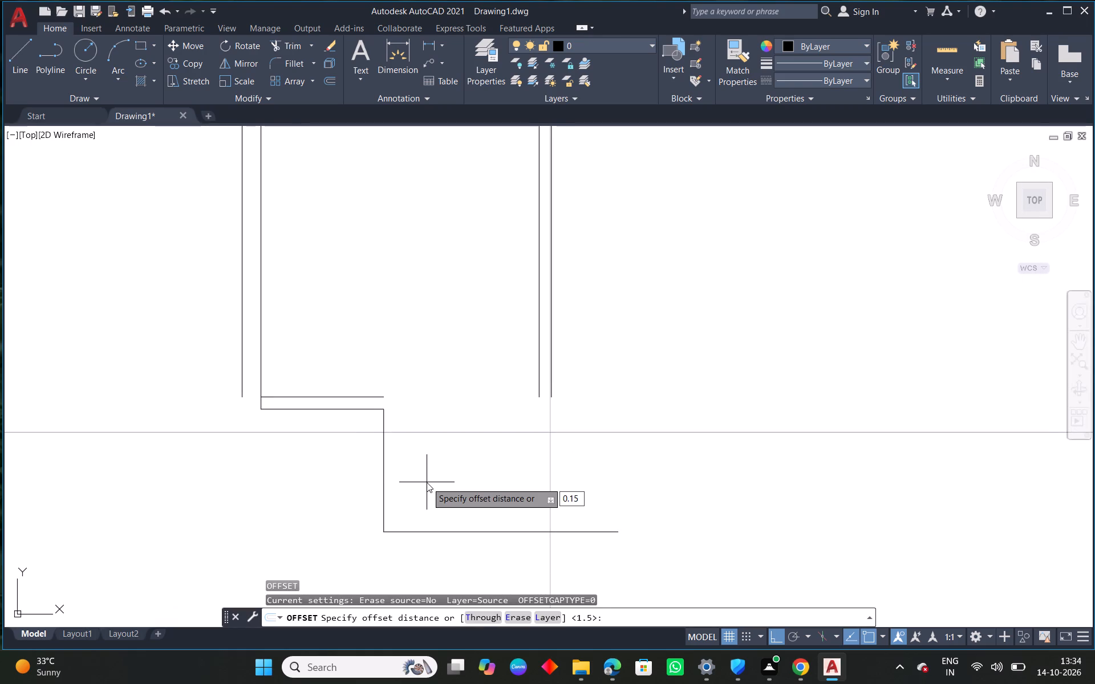
key("Return")
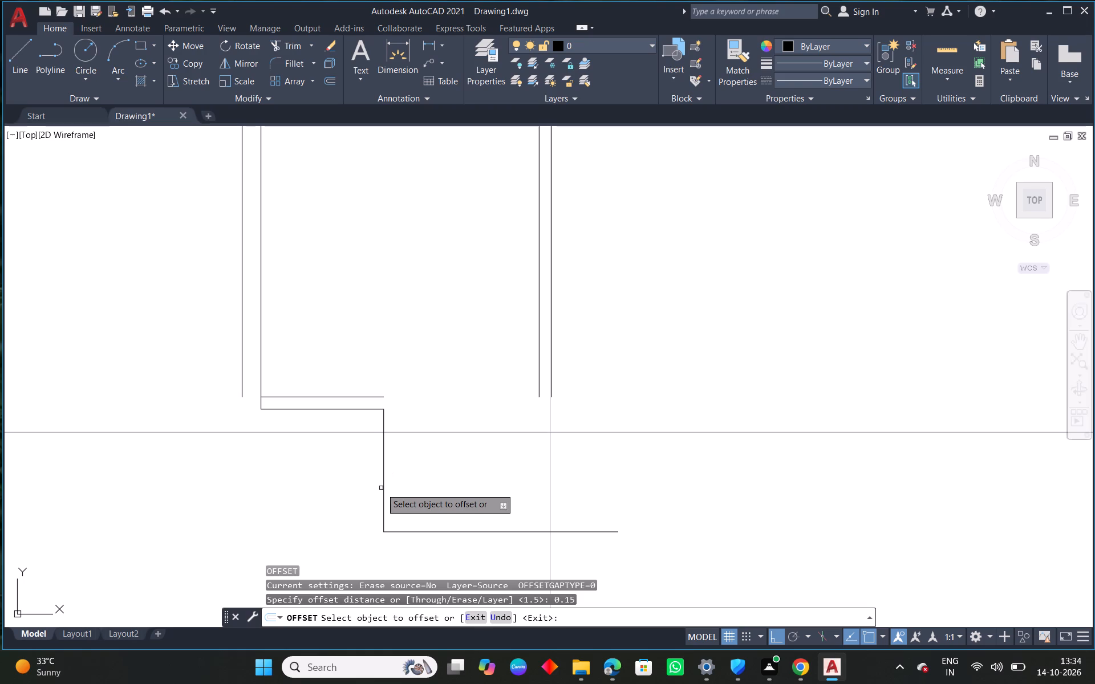
left_click(382, 489)
left_click(408, 481)
key("Escape")
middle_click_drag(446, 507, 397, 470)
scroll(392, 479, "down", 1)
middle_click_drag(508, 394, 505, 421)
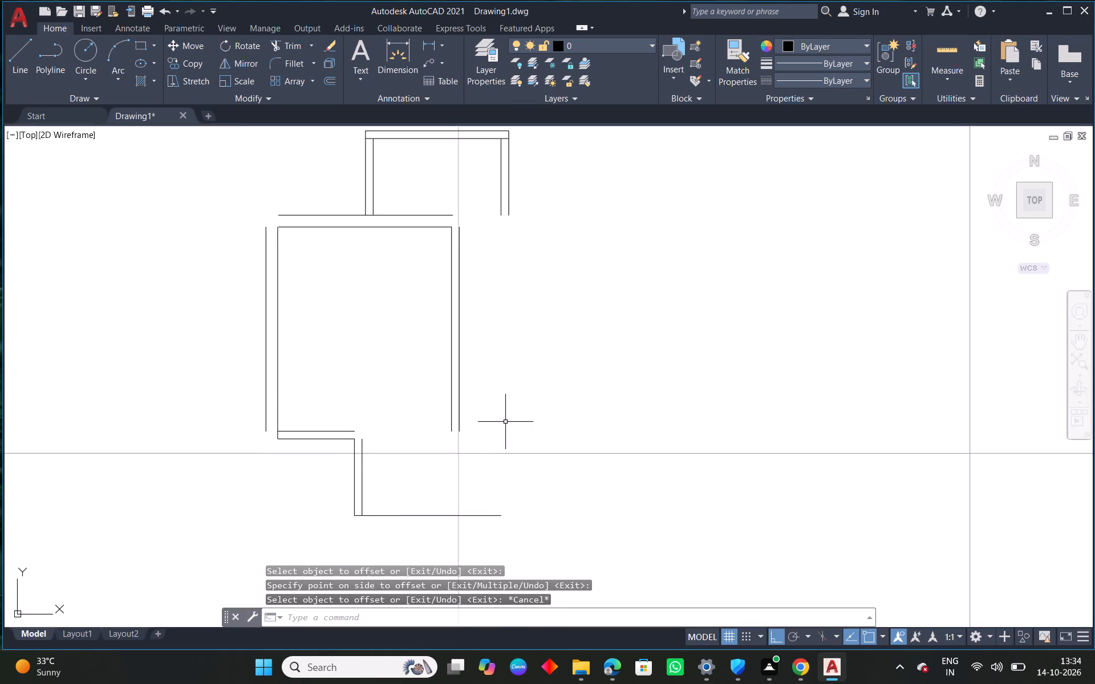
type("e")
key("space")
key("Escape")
Fillet the lowest horizontal line with the upper space's inner right wall line at zero radius.
type("f")
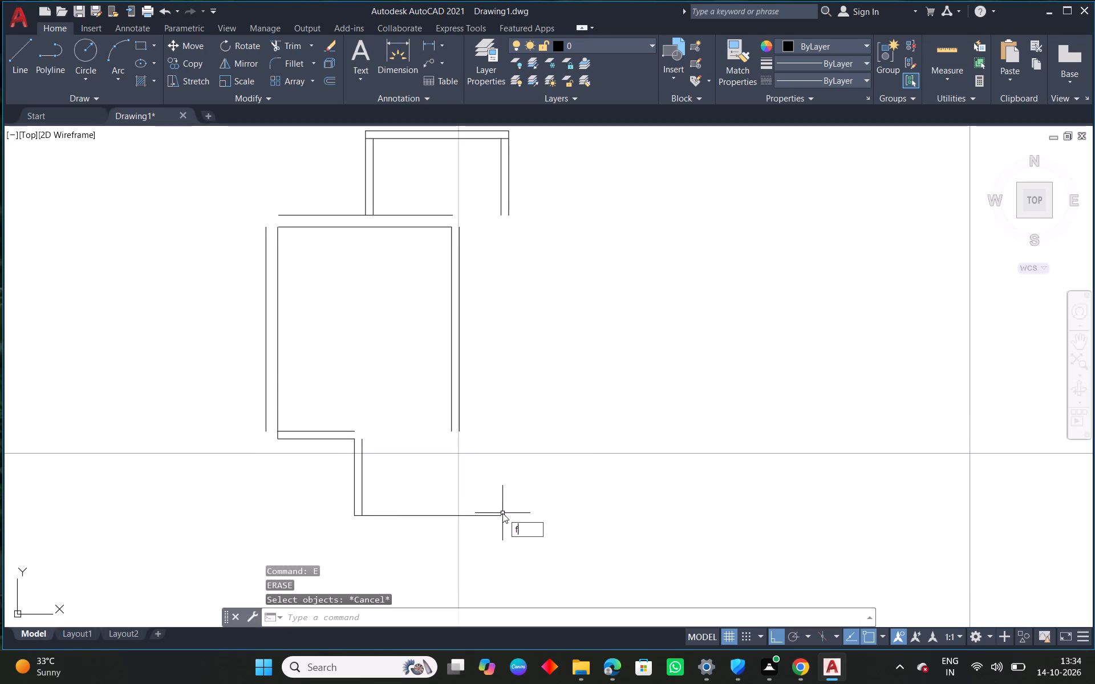
key("space")
left_click(485, 515)
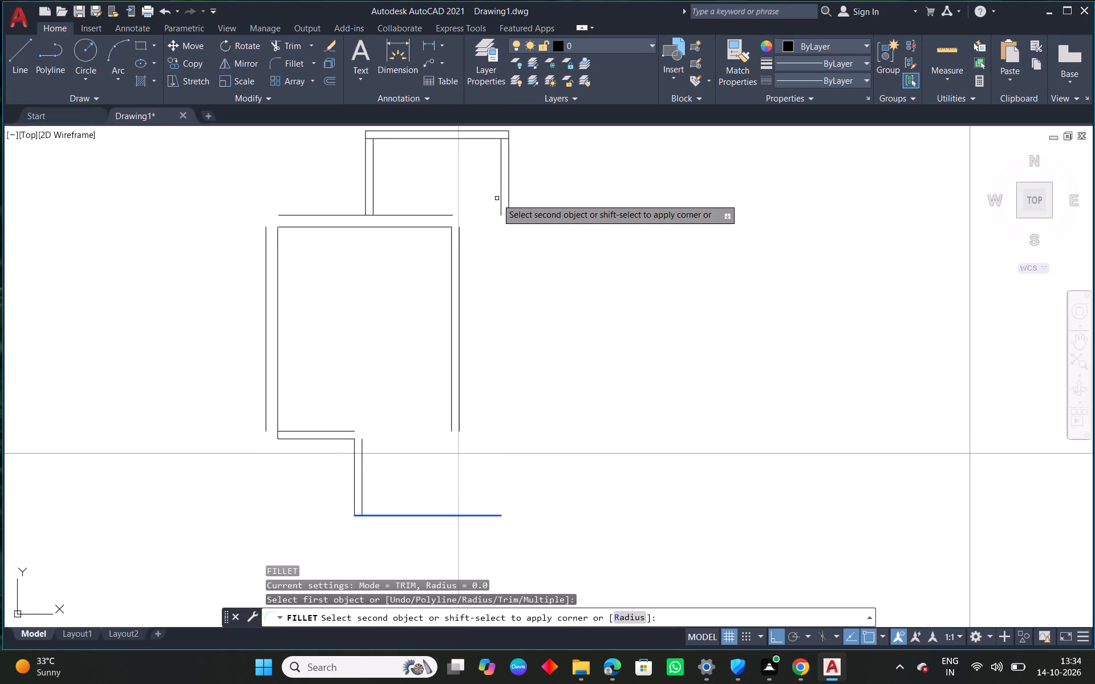
left_click(500, 200)
key("Escape")
Offset the long right vertical wall line 0.15 m outward to the right.
type("o 0.15")
key("Return")
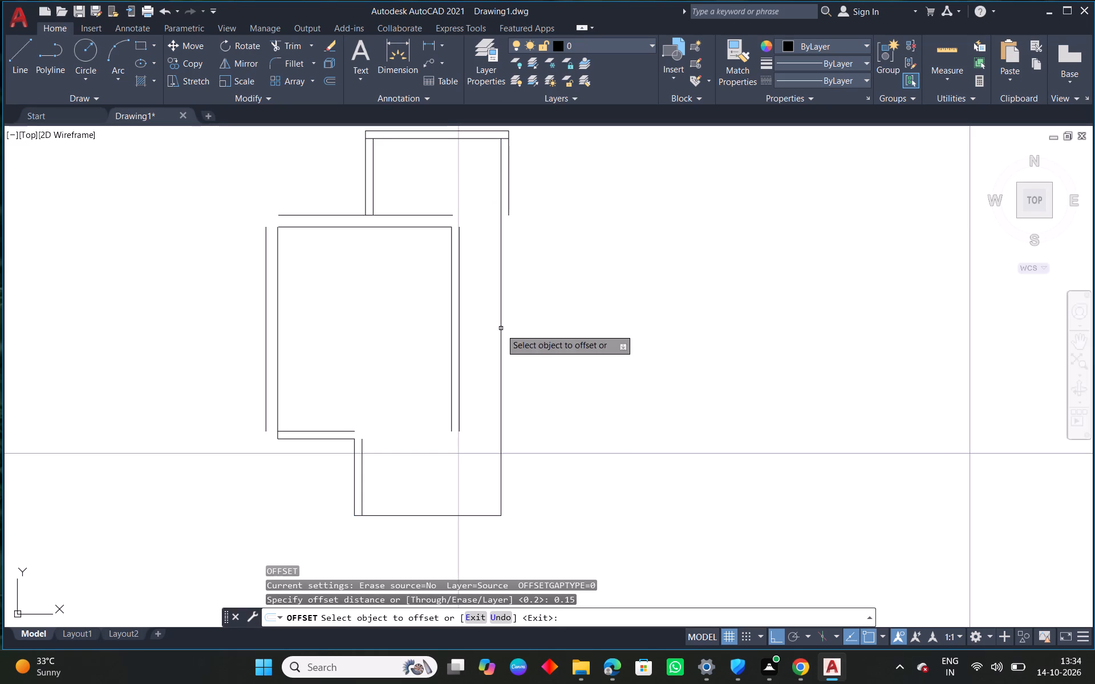
left_click_drag(501, 329, 510, 327)
left_click(566, 319)
key("Escape")
Draw a horizontal line from the midpoint of the short inner vertical wall line across to the outer right wall line.
middle_click_drag(506, 292, 512, 260)
middle_click_drag(458, 455, 463, 392)
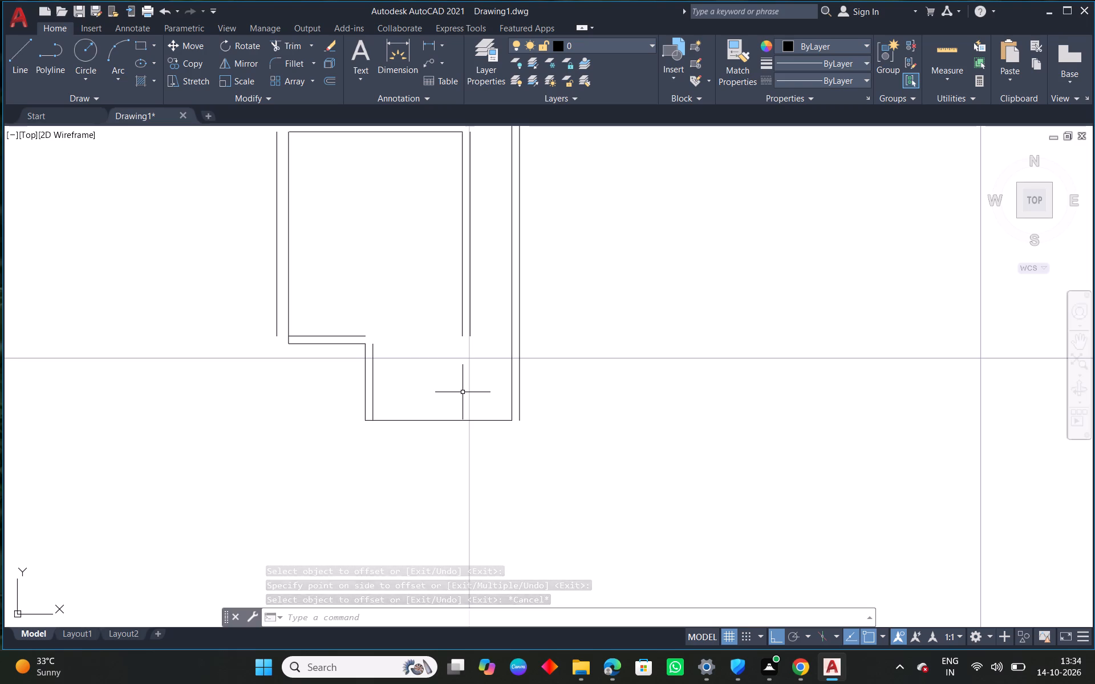
scroll(461, 401, "up", 1)
middle_click_drag(467, 373, 467, 396)
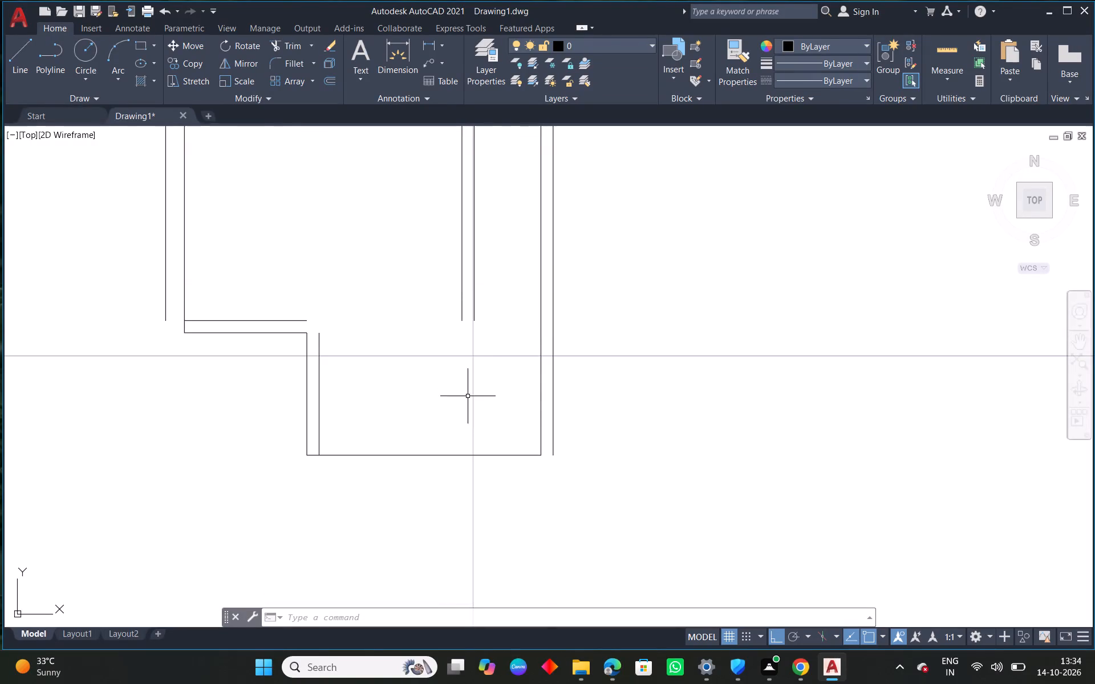
type("l")
key("space")
left_click(319, 396)
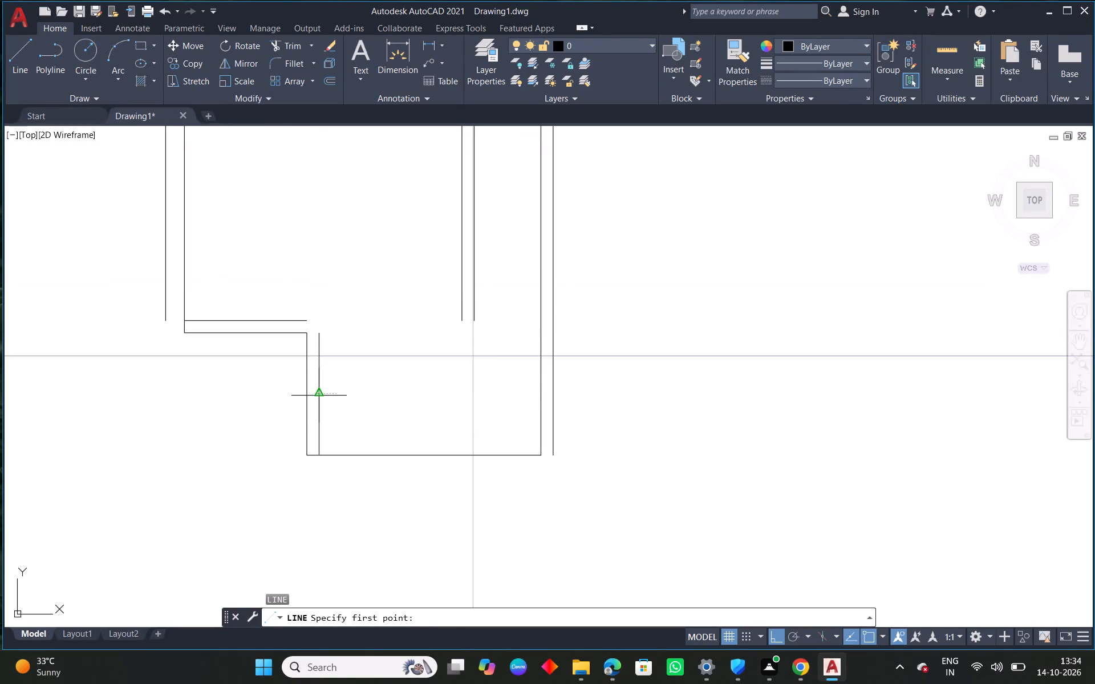
left_click(553, 395)
key("Escape")
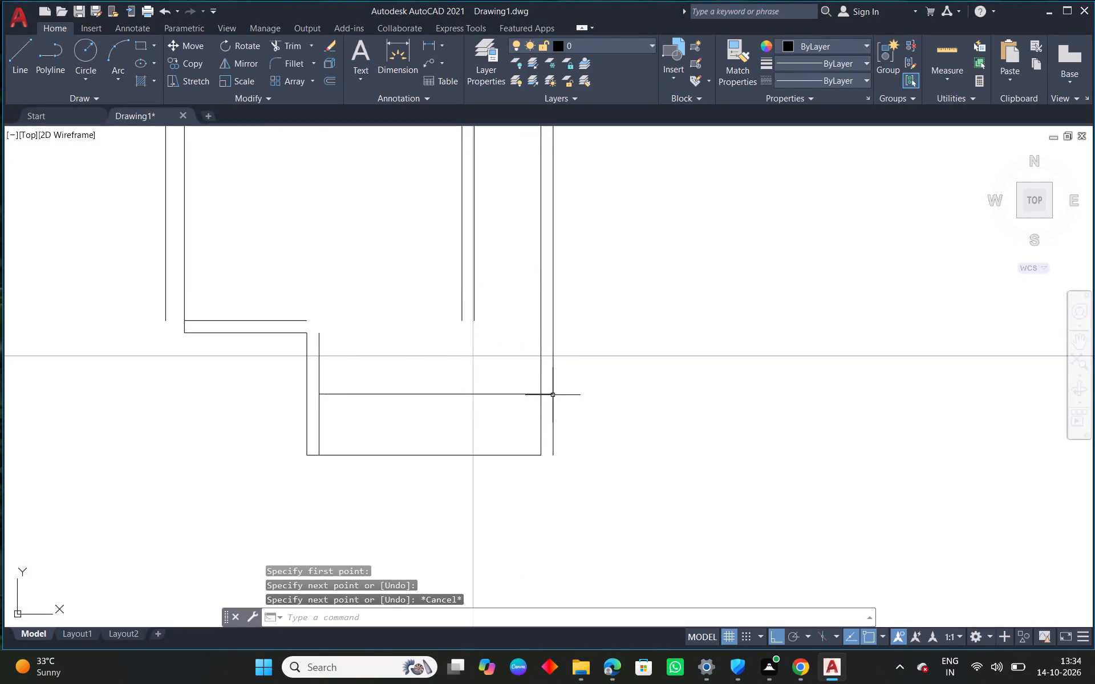
Delete both vertical lines of the lower room's right wall.
middle_click_drag(575, 385, 576, 397)
middle_click_drag(576, 397, 554, 455)
scroll(550, 454, "down", 1)
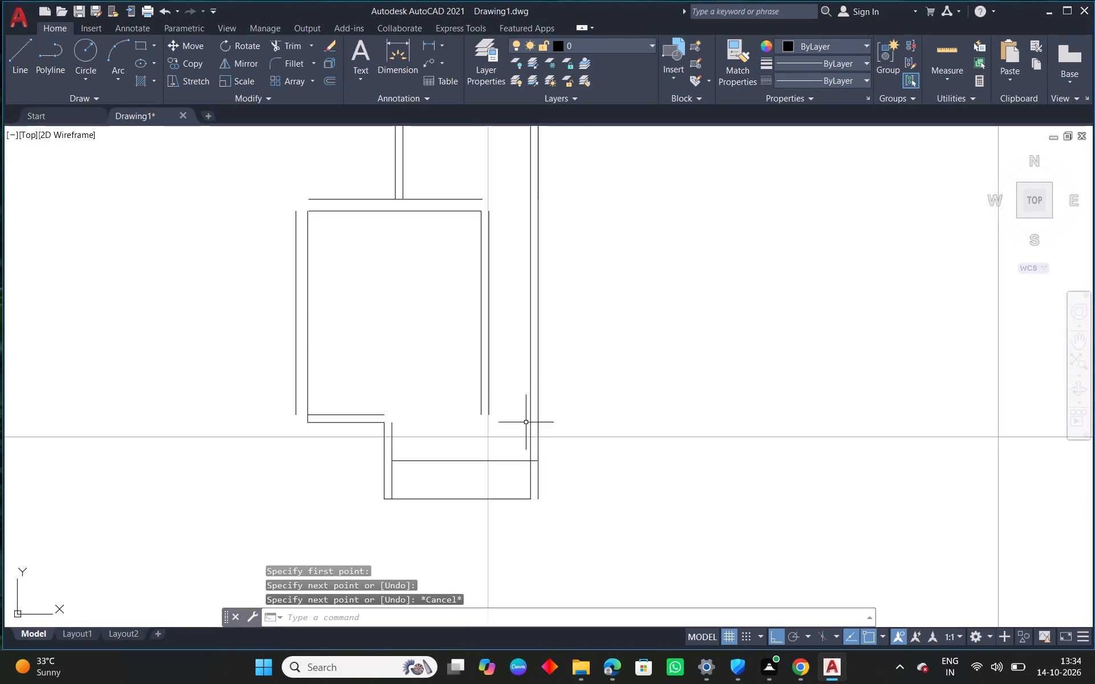
middle_click_drag(512, 358, 513, 414)
left_click(503, 368)
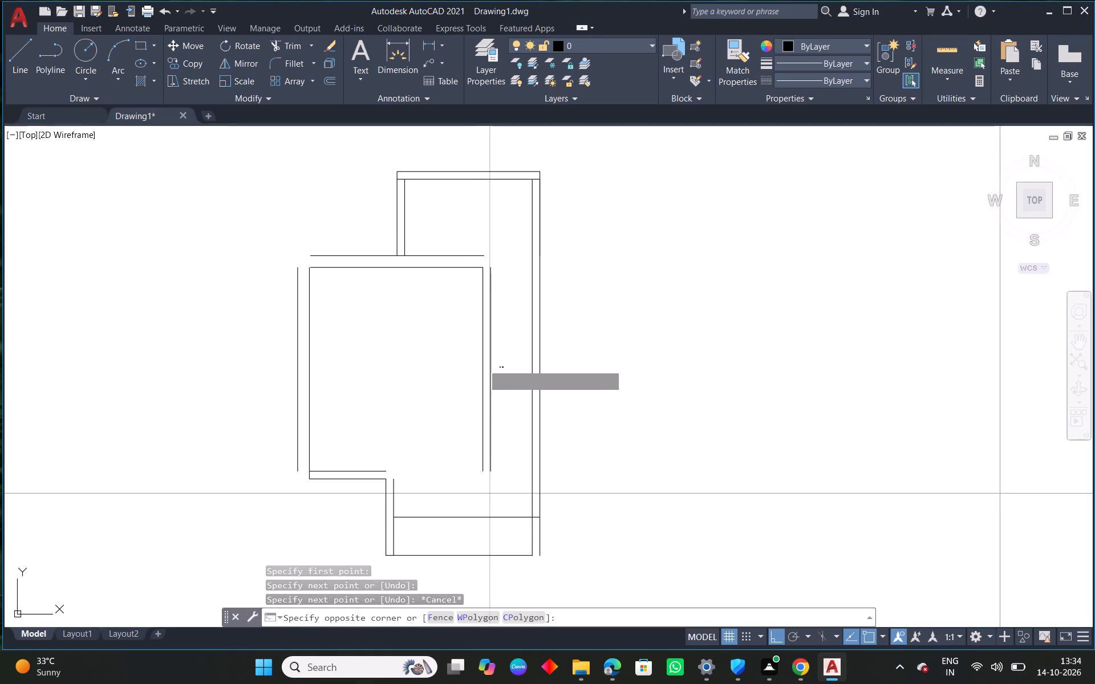
left_click(473, 364)
key("Delete")
Draw a short line closing the right end of the lower room's 0.23 m top wall.
middle_click_drag(477, 356, 472, 381)
key("Escape")
type("l")
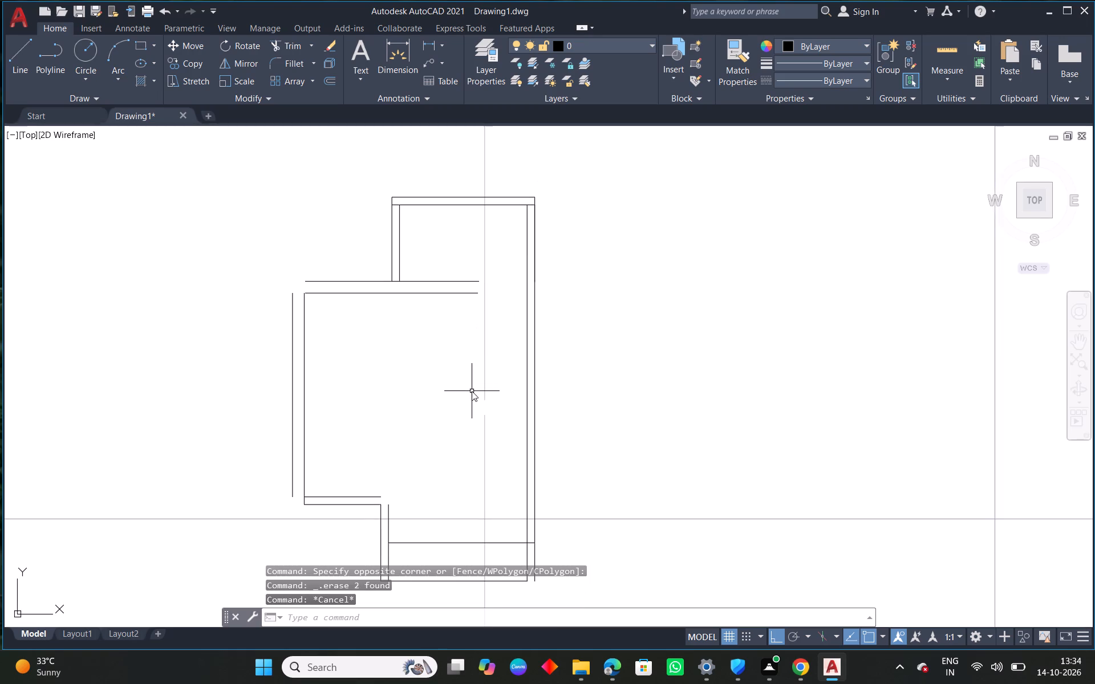
key("space")
left_click(478, 295)
left_click(478, 279)
key("Escape")
Fillet the inner and outer wall lines at the lower room's upper left corner with zero radius.
middle_click_drag(396, 416, 437, 404)
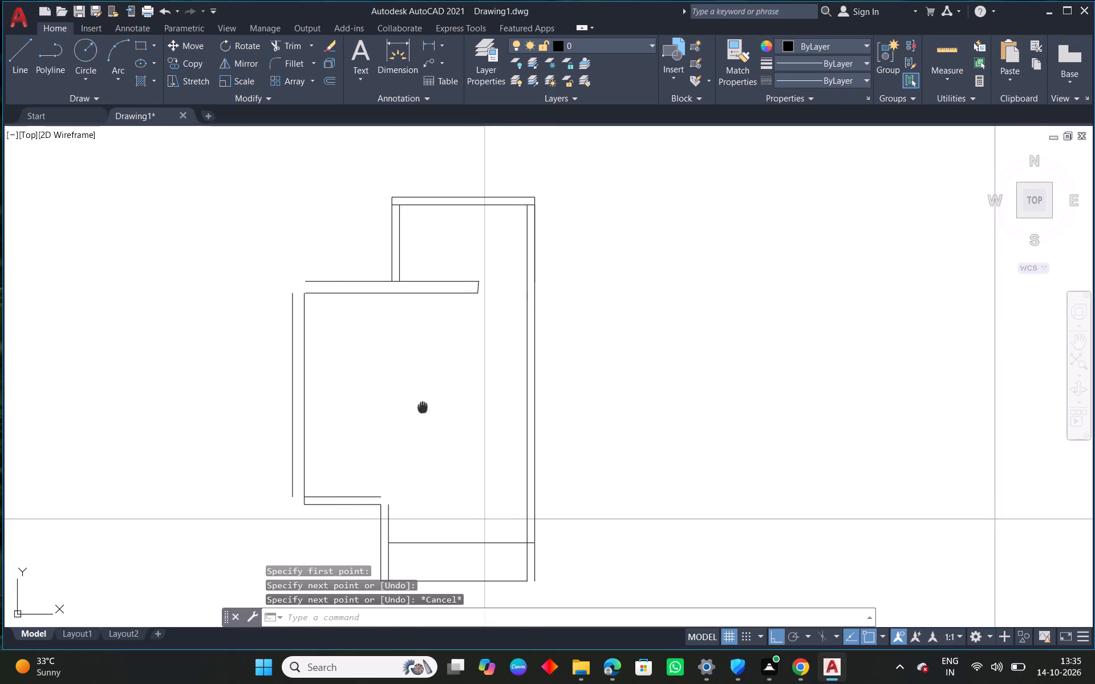
middle_click_drag(437, 404, 440, 403)
key("f")
key("space")
scroll(374, 275, "up", 1)
left_click(358, 285)
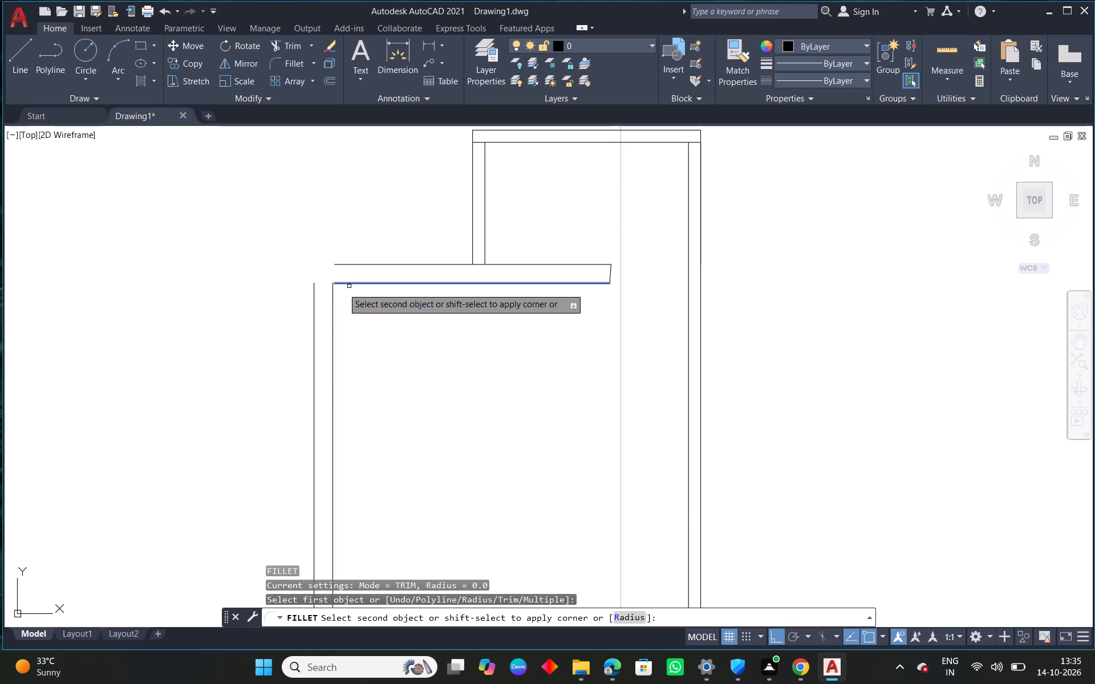
left_click(334, 297)
right_click(295, 250)
left_click(355, 256)
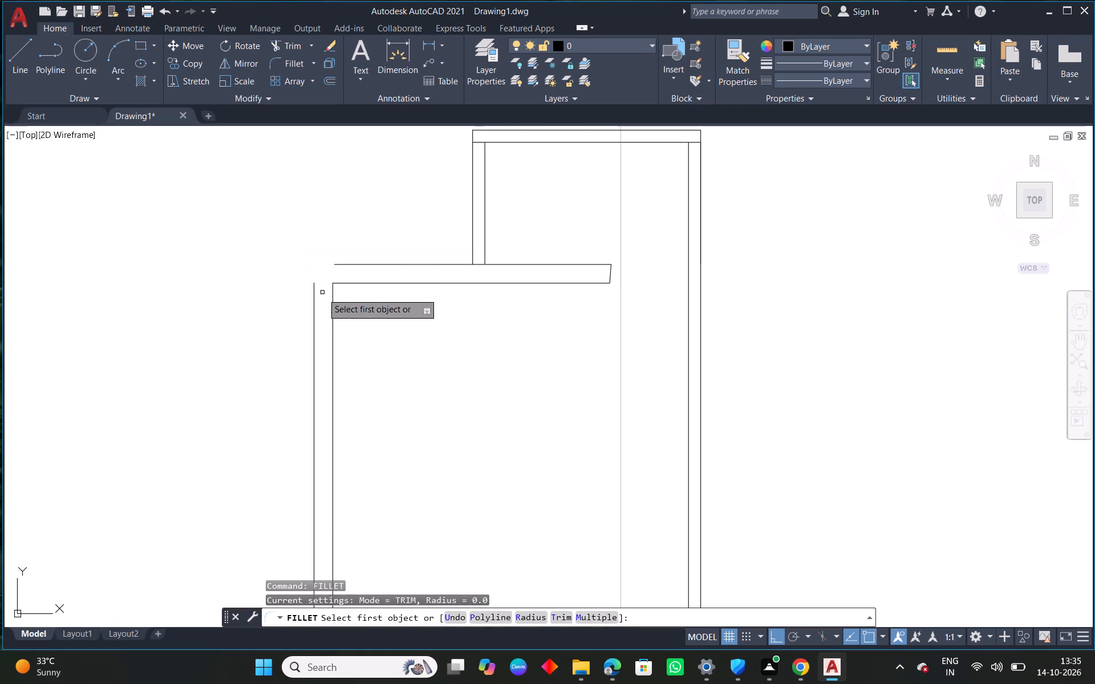
left_click(315, 298)
left_click(354, 263)
key("Escape")
scroll(405, 312, "down", 1)
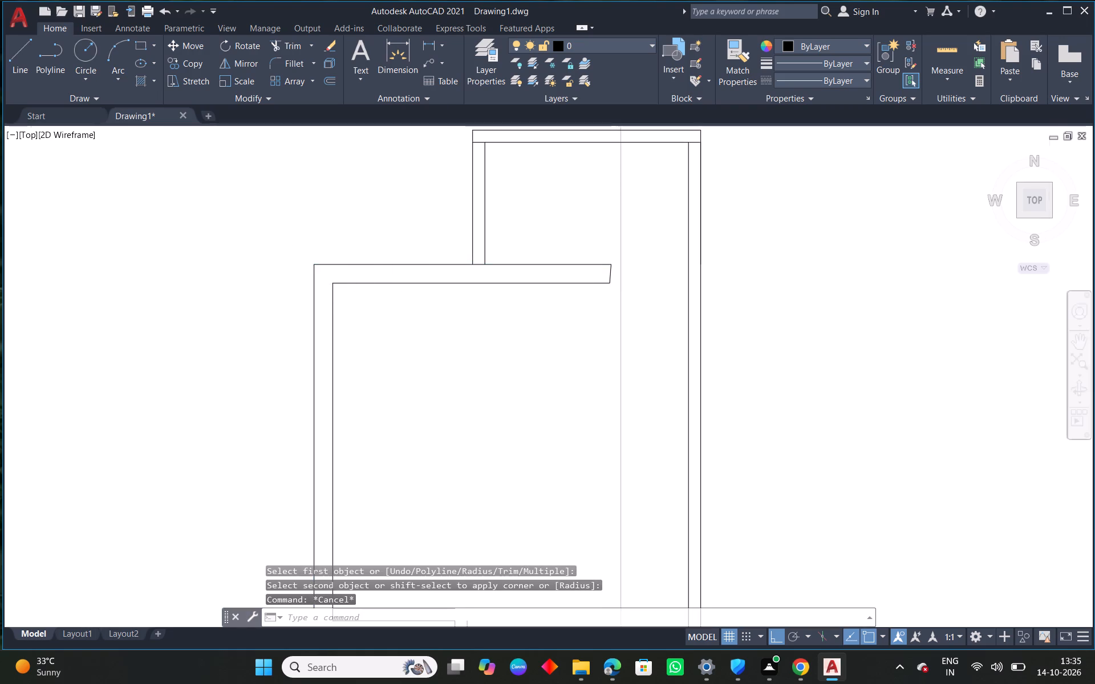
Replace the slanted line closing the right end of the lower room's top wall with a vertical line from the inner line's endpoint.
middle_click_drag(509, 411, 427, 418)
scroll(461, 273, "up", 3)
scroll(403, 362, "up", 2)
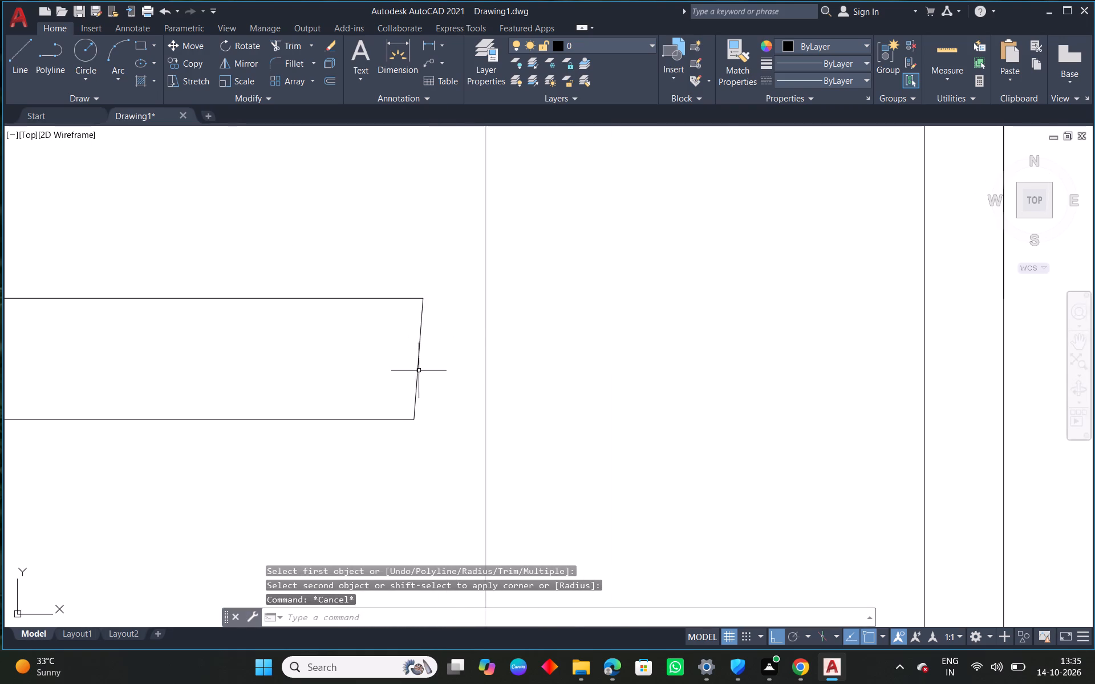
left_click(418, 370)
key("Delete")
type("l")
key("space")
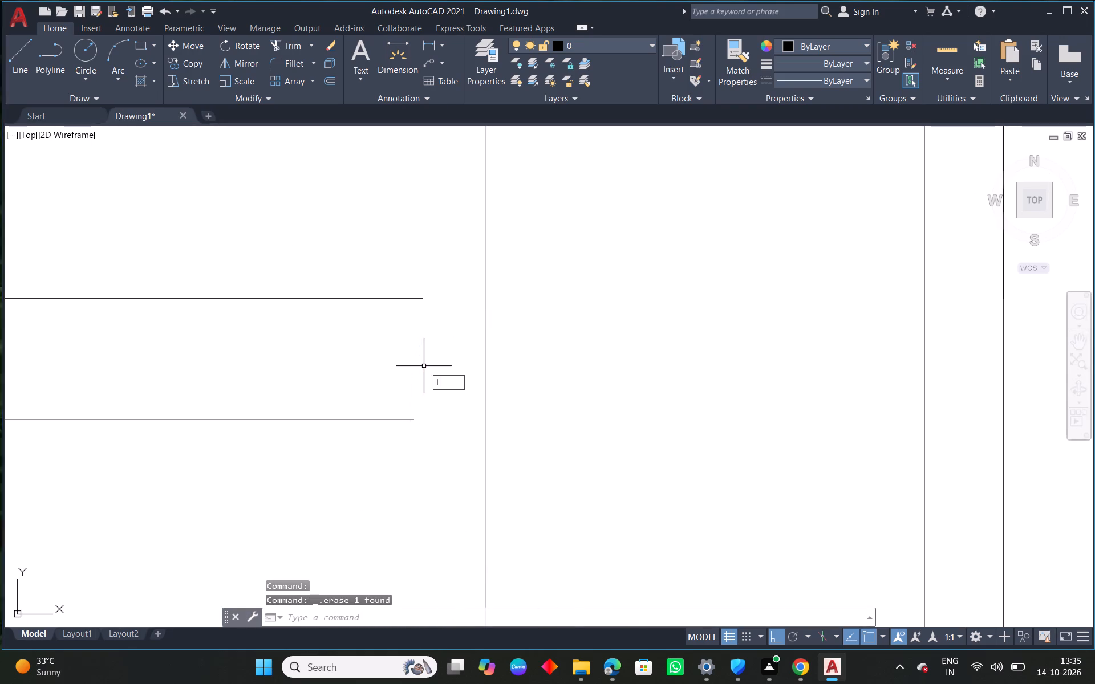
left_click(409, 417)
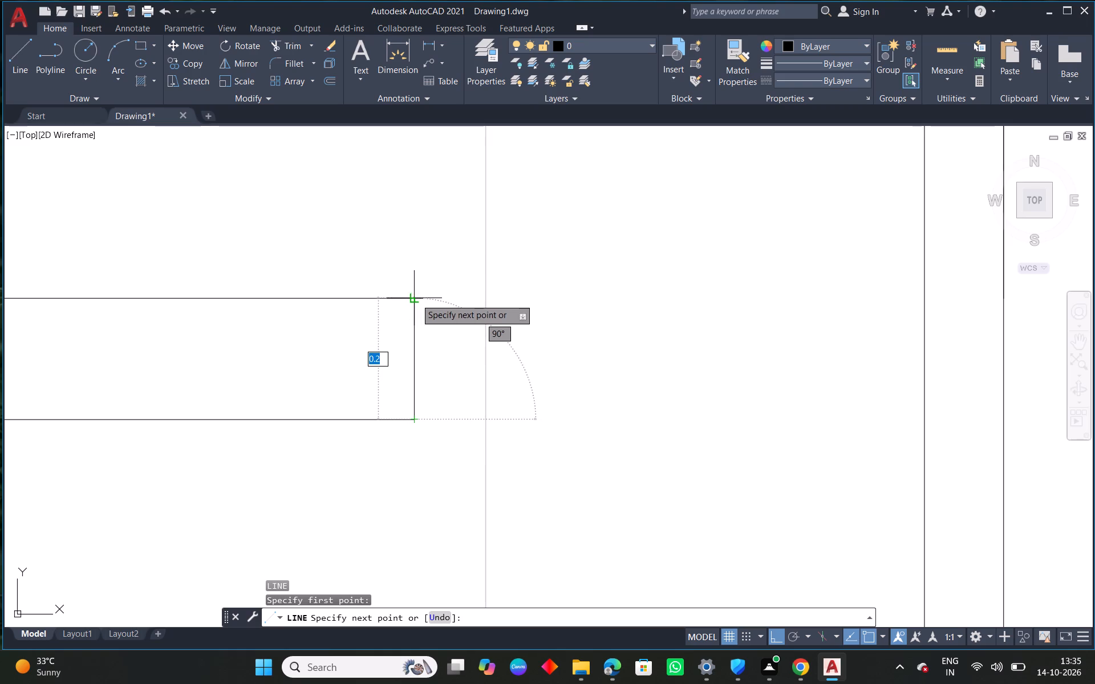
left_click(416, 299)
key("Escape")
Fillet the top wall's outer line with the new vertical end line at zero radius, removing the overhang.
type("f")
key("space")
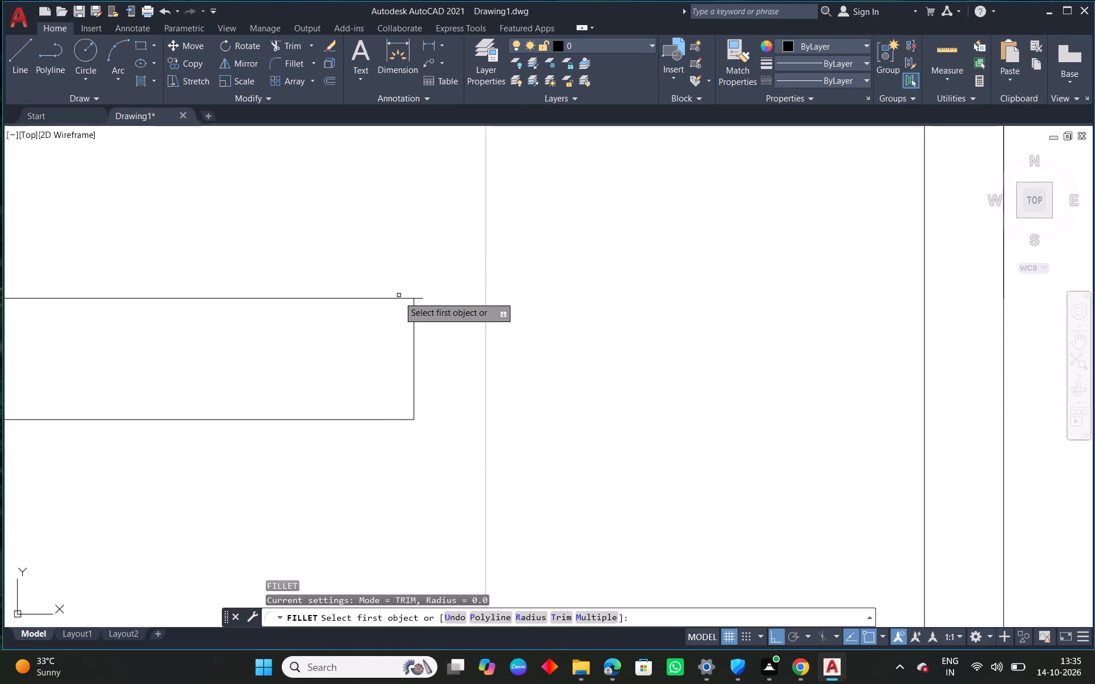
left_click(398, 299)
left_click(412, 320)
key("Escape")
List the properties of the lower room's inner and outer top wall lines to check their lengths.
scroll(454, 376, "down", 2)
middle_click_drag(472, 426, 692, 365)
scroll(692, 365, "down", 2)
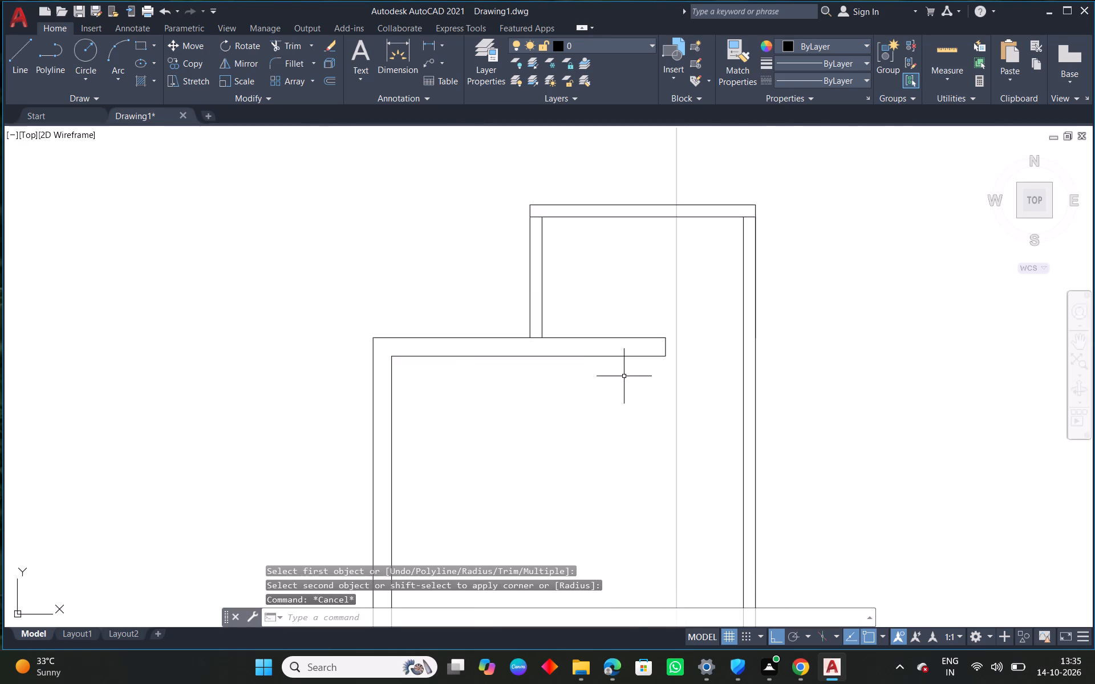
left_click(469, 357)
type("li")
key("space")
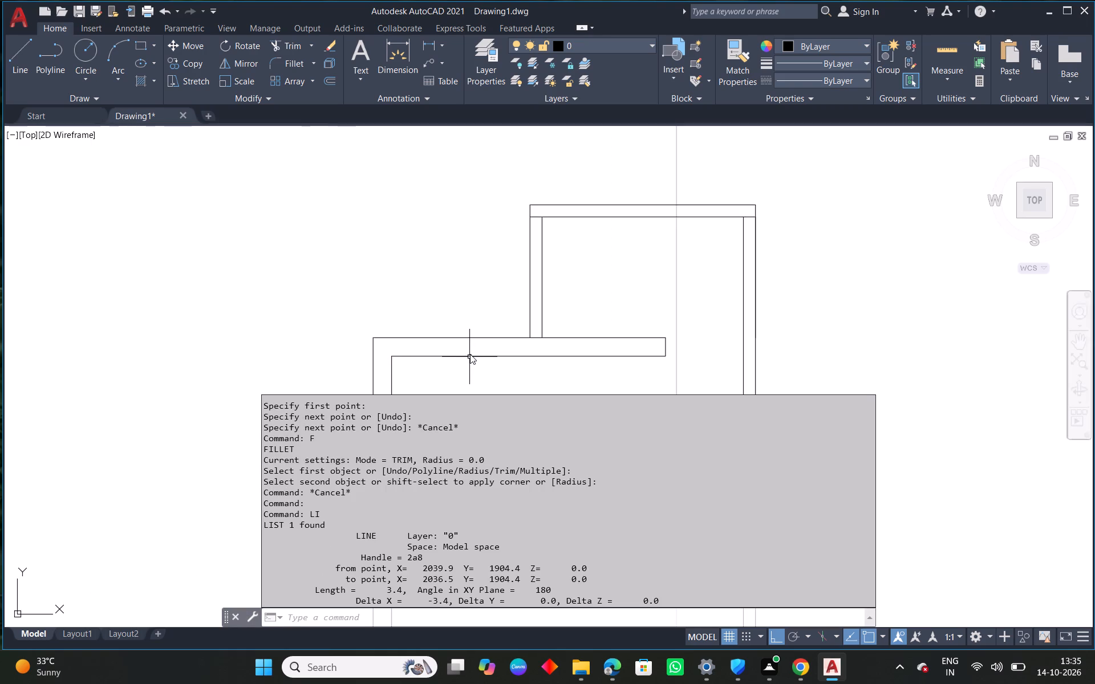
left_click(461, 288)
key("Escape")
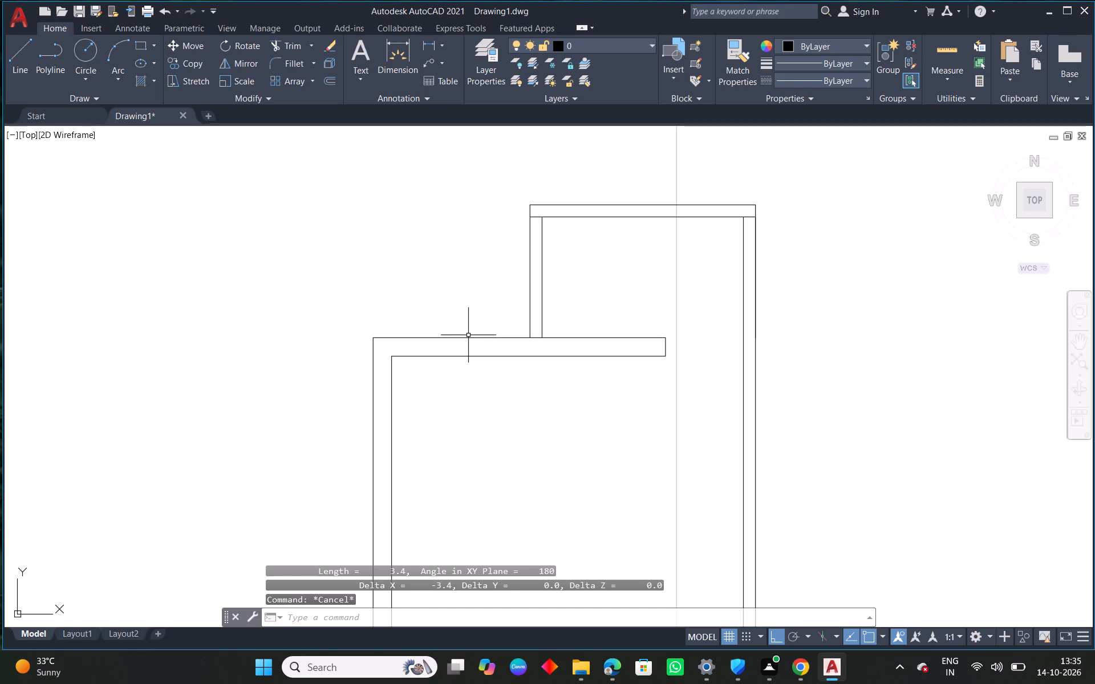
left_click(465, 341)
left_click(449, 339)
left_click_drag(464, 295, 441, 320)
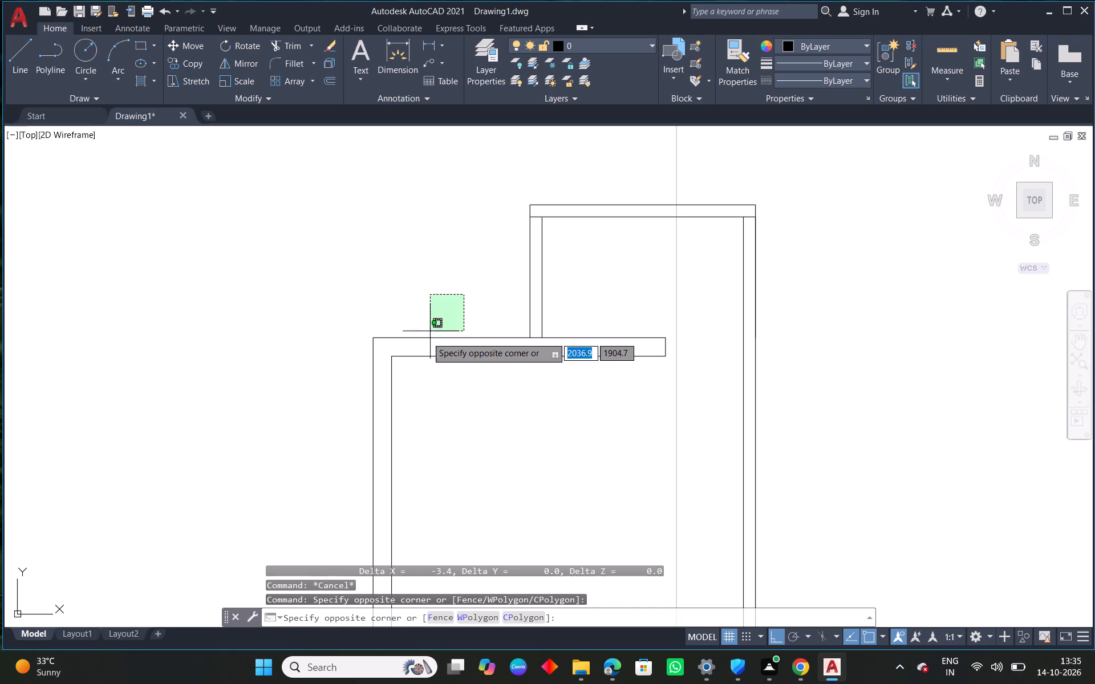
left_click(424, 342)
key("l")
key("i")
key("space")
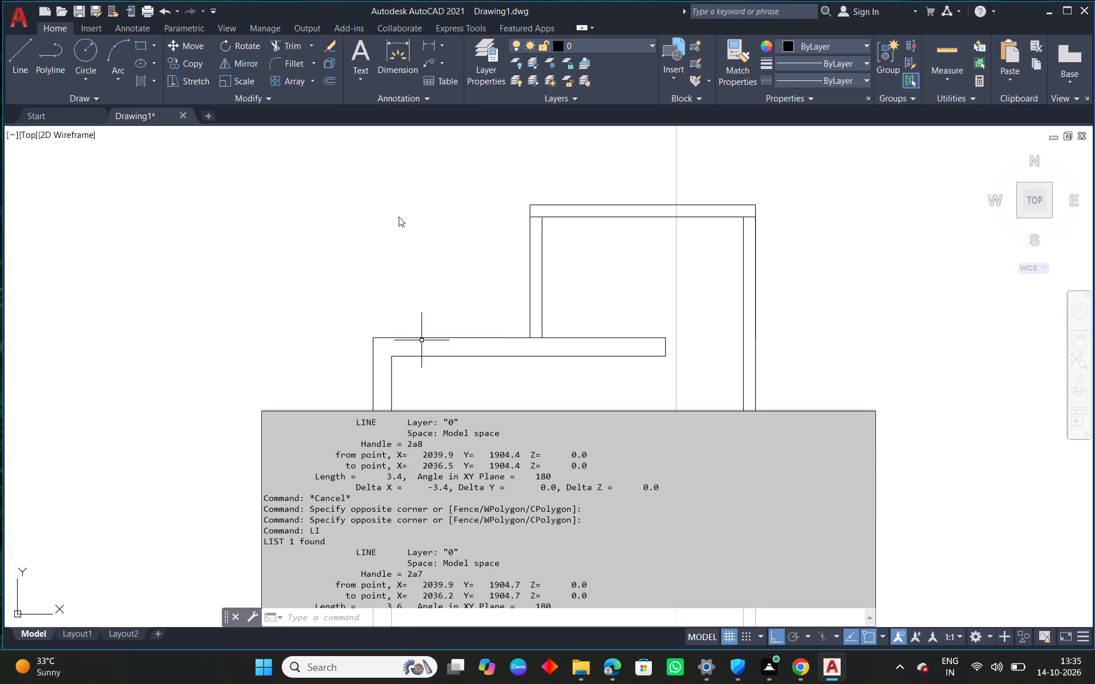
left_click(399, 217)
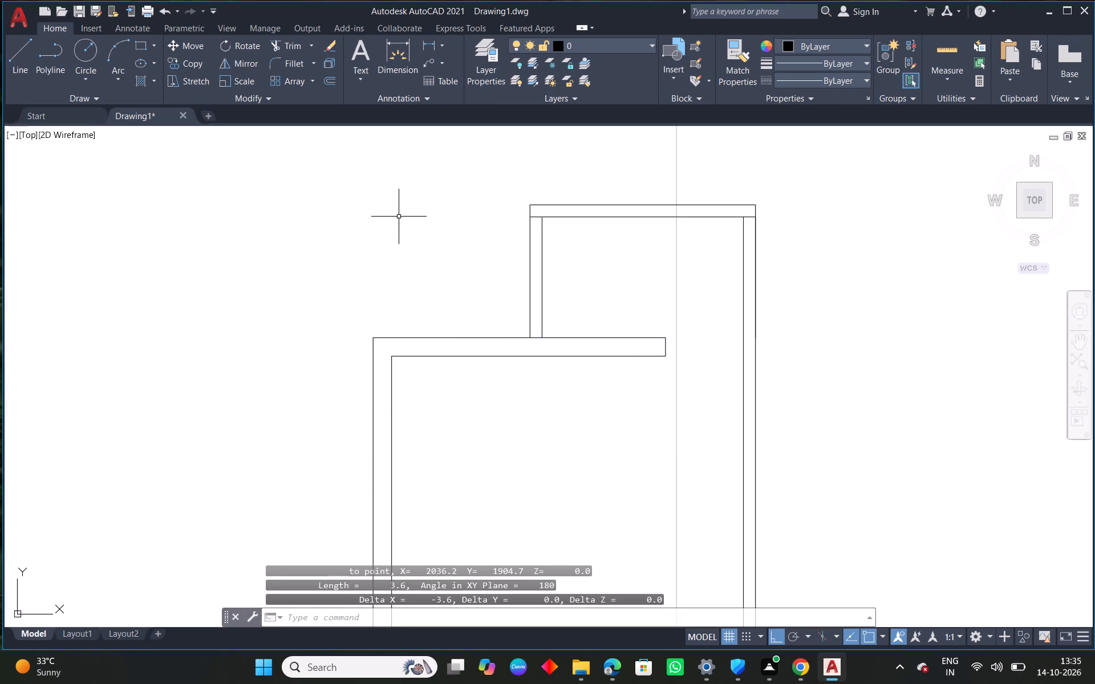
key("Escape")
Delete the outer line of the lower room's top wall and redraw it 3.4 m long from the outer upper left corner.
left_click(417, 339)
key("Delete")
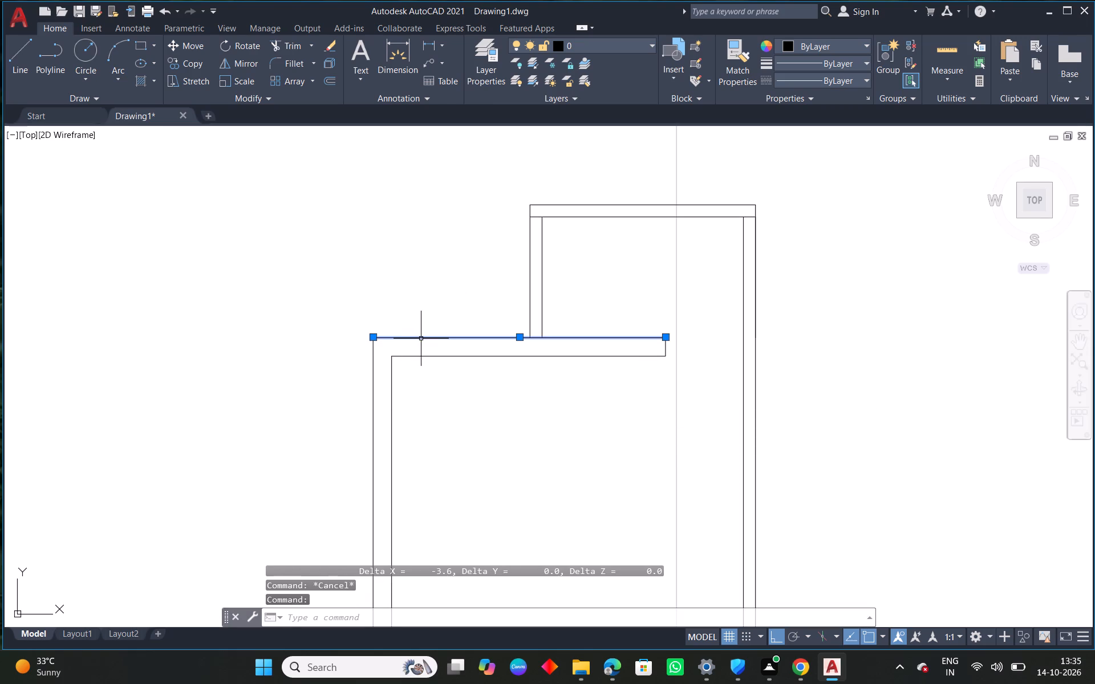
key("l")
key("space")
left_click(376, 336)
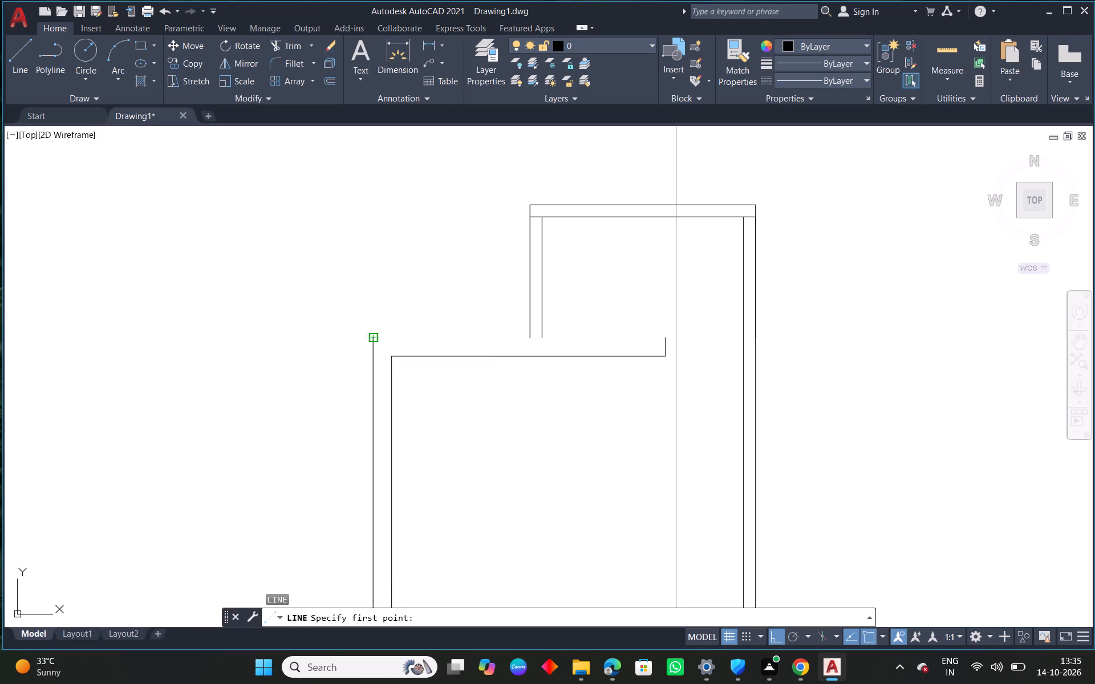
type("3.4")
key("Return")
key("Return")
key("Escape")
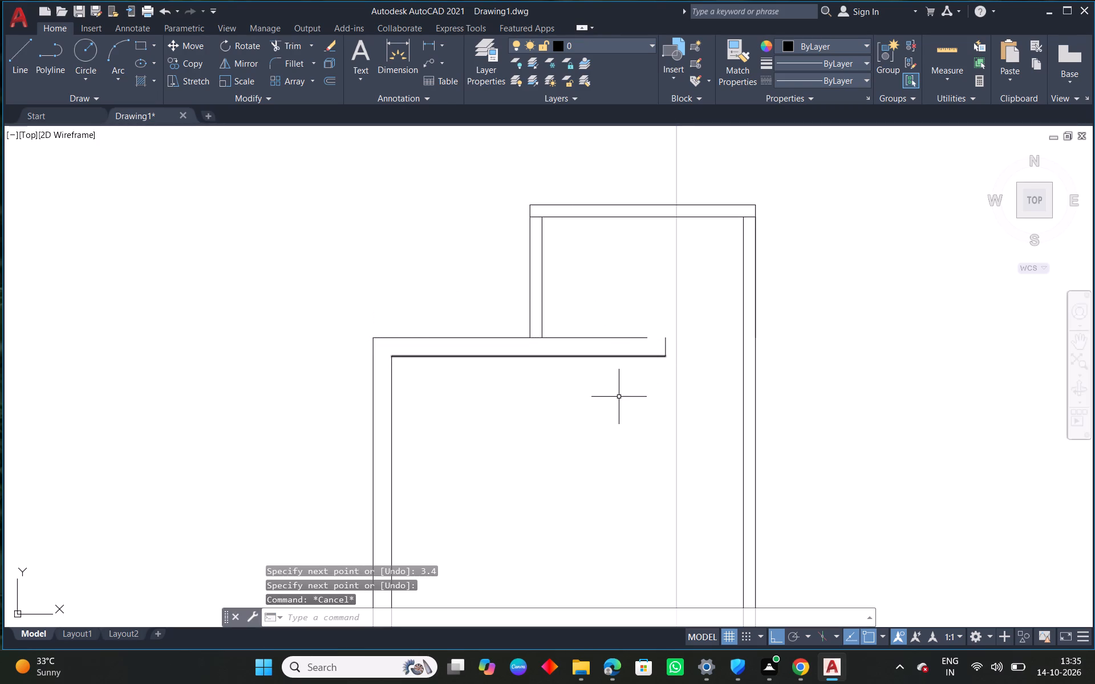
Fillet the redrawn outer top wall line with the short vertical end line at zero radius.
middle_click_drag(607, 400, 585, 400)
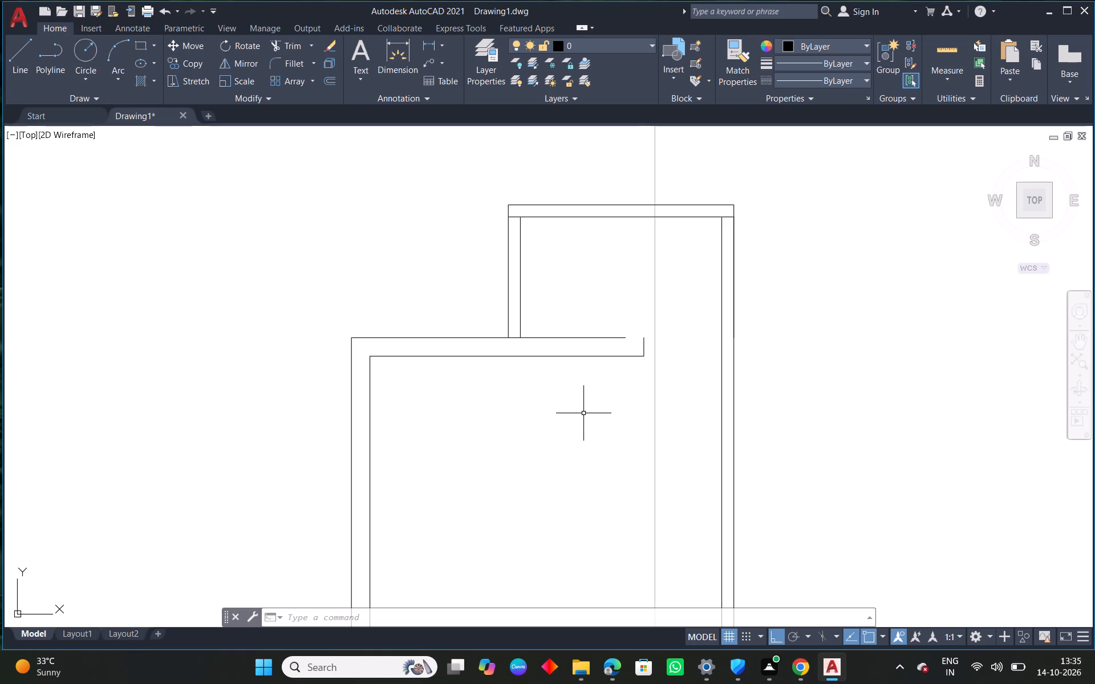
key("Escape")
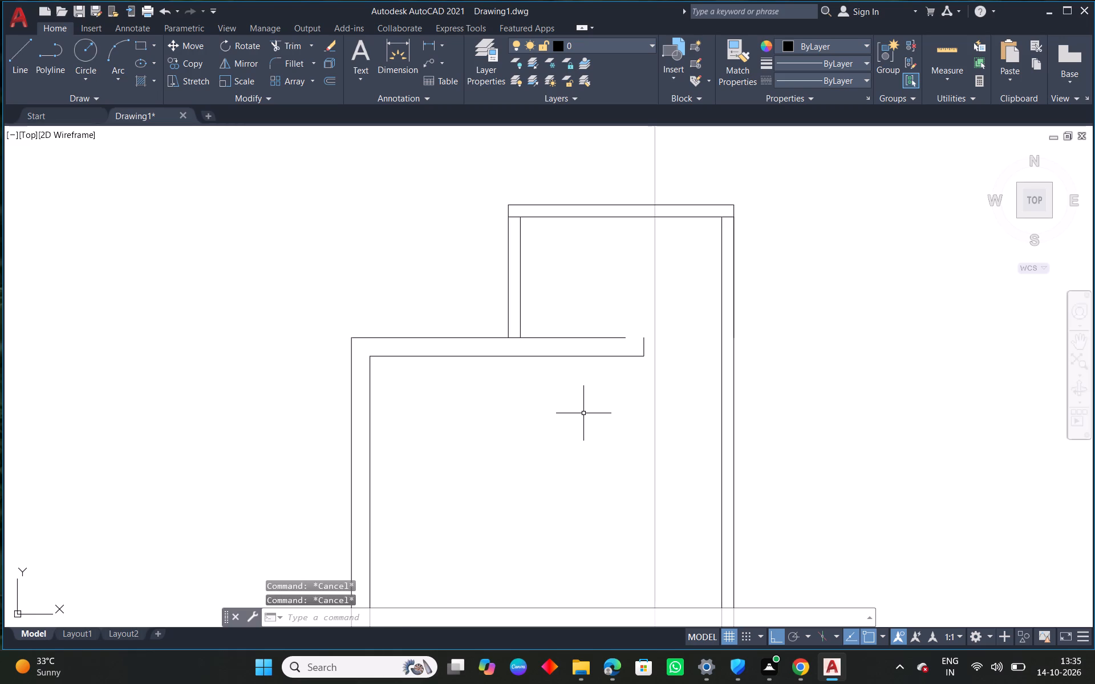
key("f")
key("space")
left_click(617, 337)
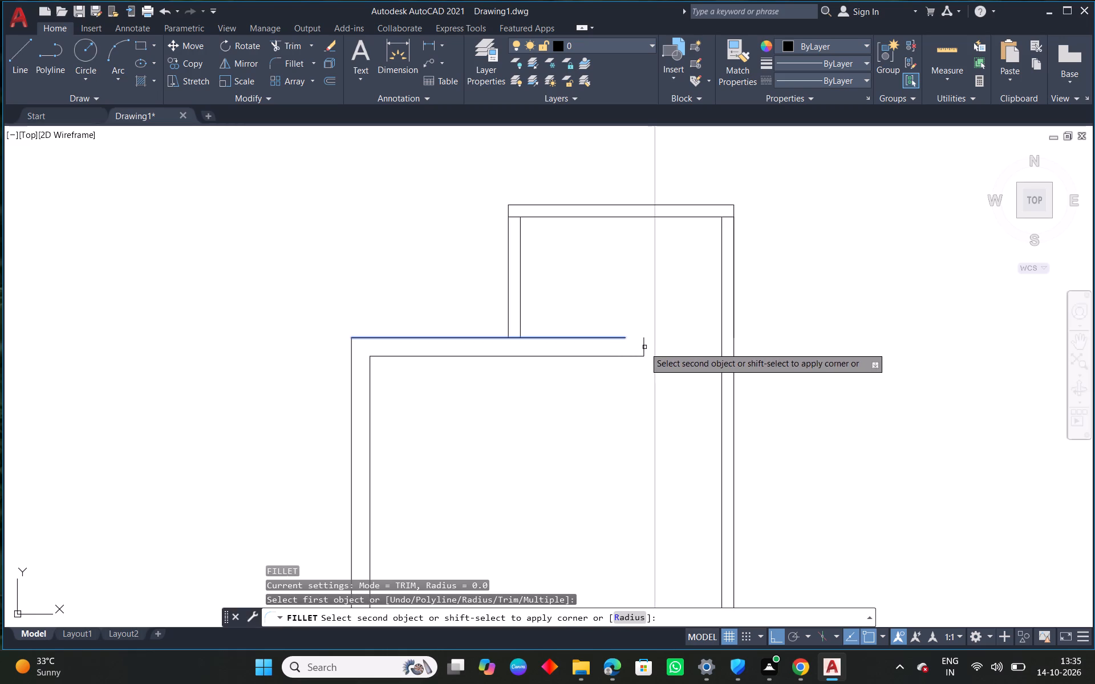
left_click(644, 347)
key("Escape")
Fillet the inner and outer wall lines at the lower room's lower left corner with zero radius.
scroll(574, 430, "down", 2)
middle_click_drag(670, 479, 636, 265)
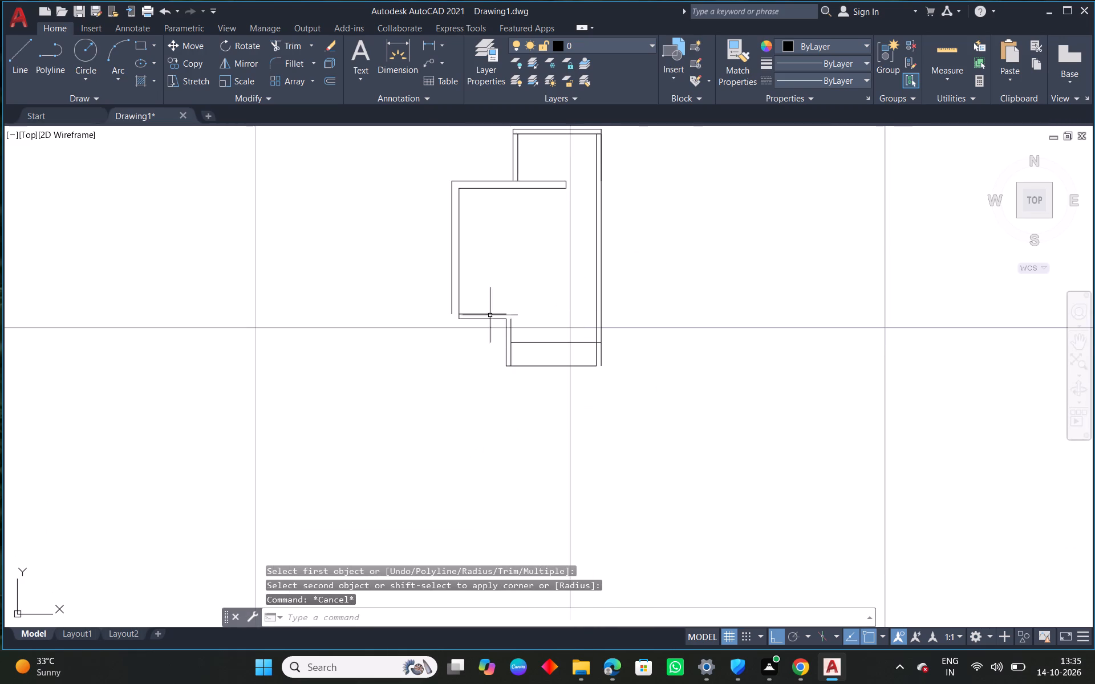
scroll(460, 315, "up", 2)
key("f")
key("space")
scroll(457, 310, "up", 2)
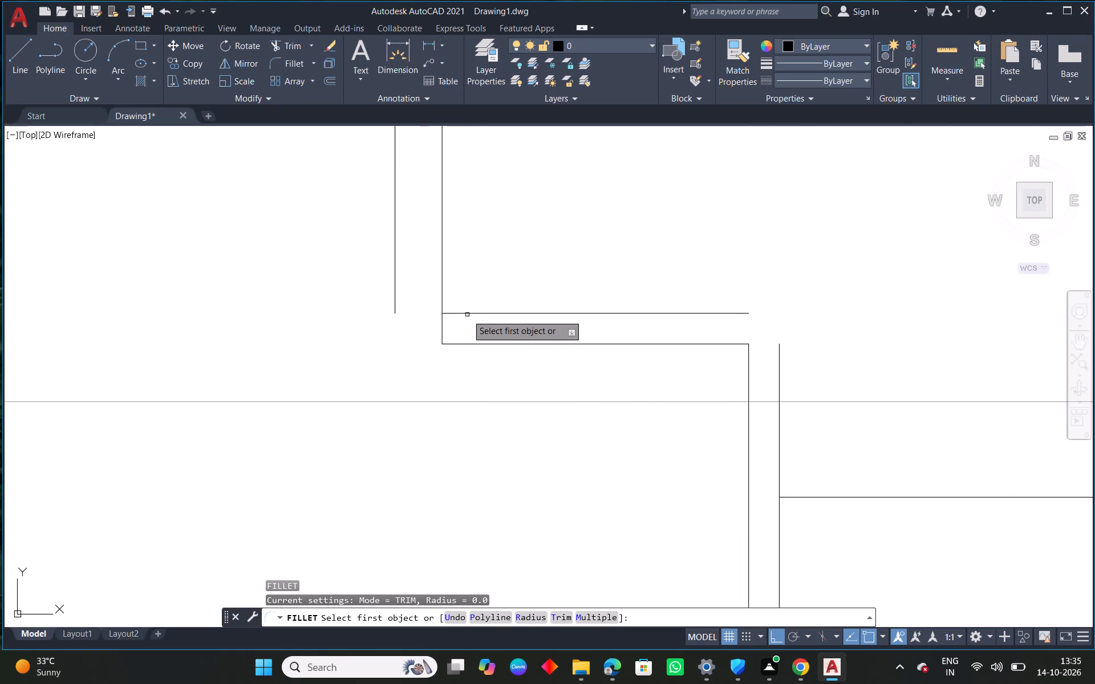
left_click(465, 313)
left_click(444, 299)
right_click(464, 282)
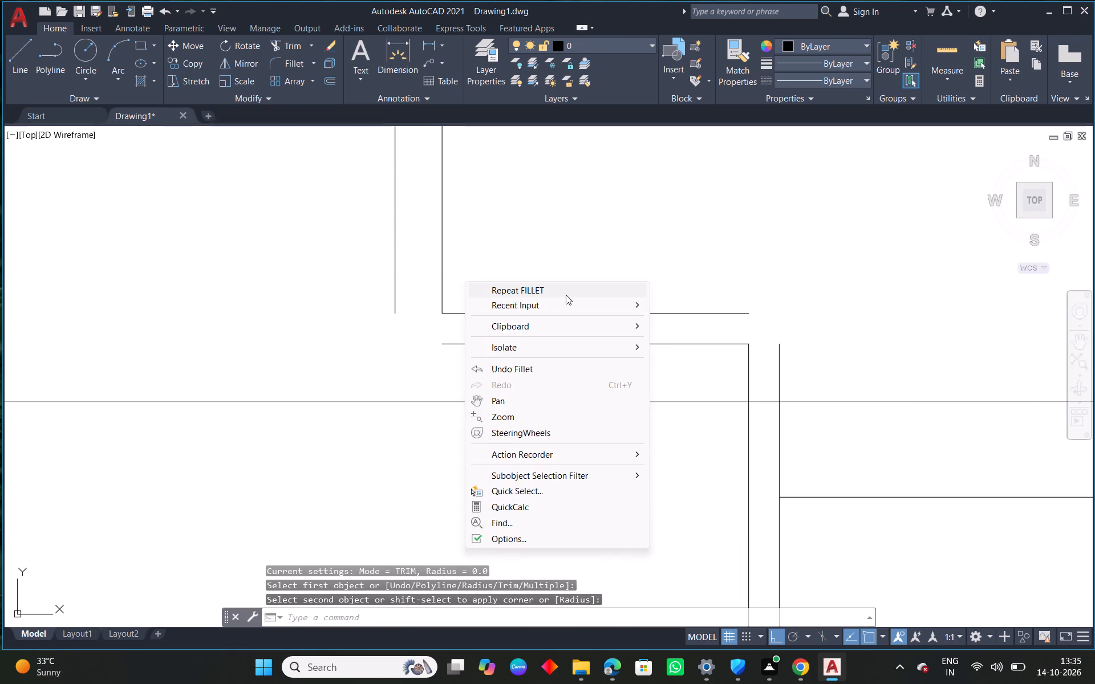
left_click(566, 295)
left_click(492, 344)
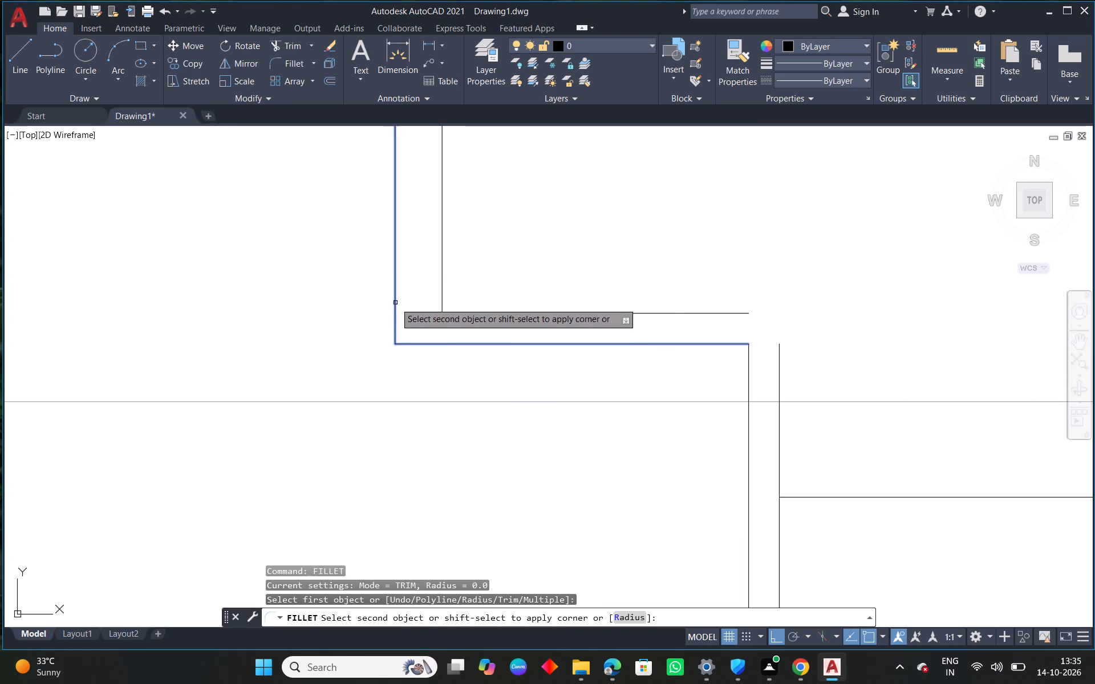
left_click(395, 303)
key("Escape")
Fillet the lower room's inner bottom wall line with the bottom extension's inner left wall line at zero radius.
scroll(562, 326, "down", 3)
middle_click_drag(716, 389, 622, 401)
scroll(537, 331, "up", 3)
key("f")
key("space")
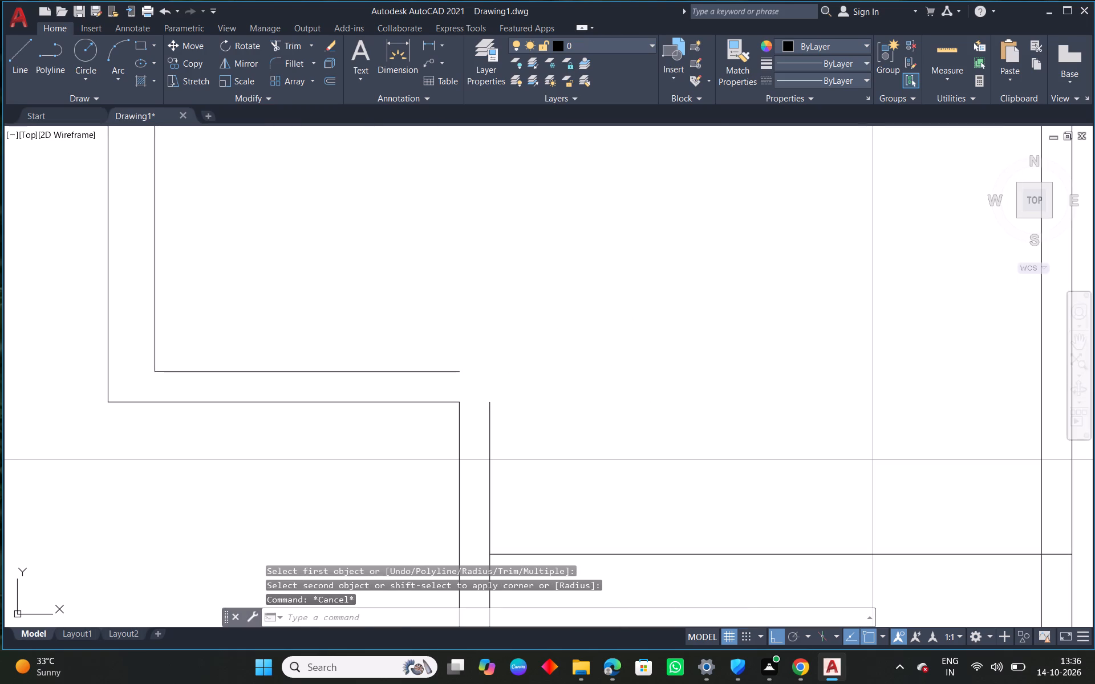
left_click(452, 371)
left_click(488, 410)
key("Escape")
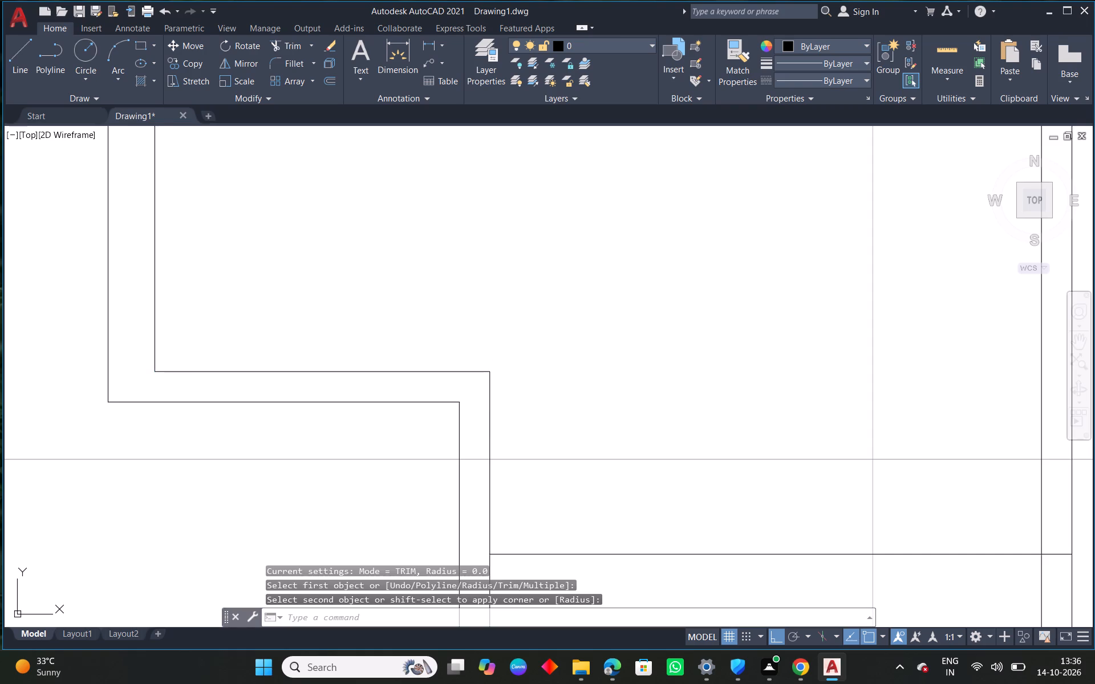
Trim the horizontal line crossing the bottom extension between its inner left and inner right wall lines.
scroll(515, 325, "down", 4)
middle_click_drag(676, 347, 621, 388)
scroll(606, 447, "down", 2)
scroll(636, 473, "up", 3)
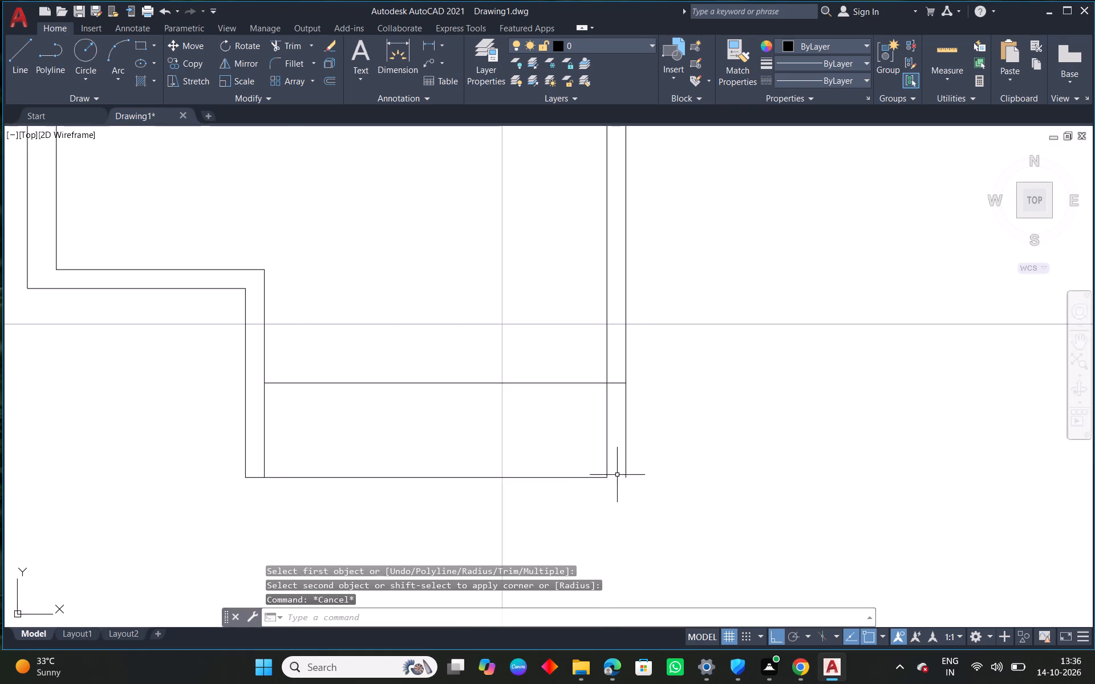
middle_click_drag(489, 434, 523, 433)
key("t")
type("r")
key("space")
key("space")
left_click_drag(525, 425, 518, 333)
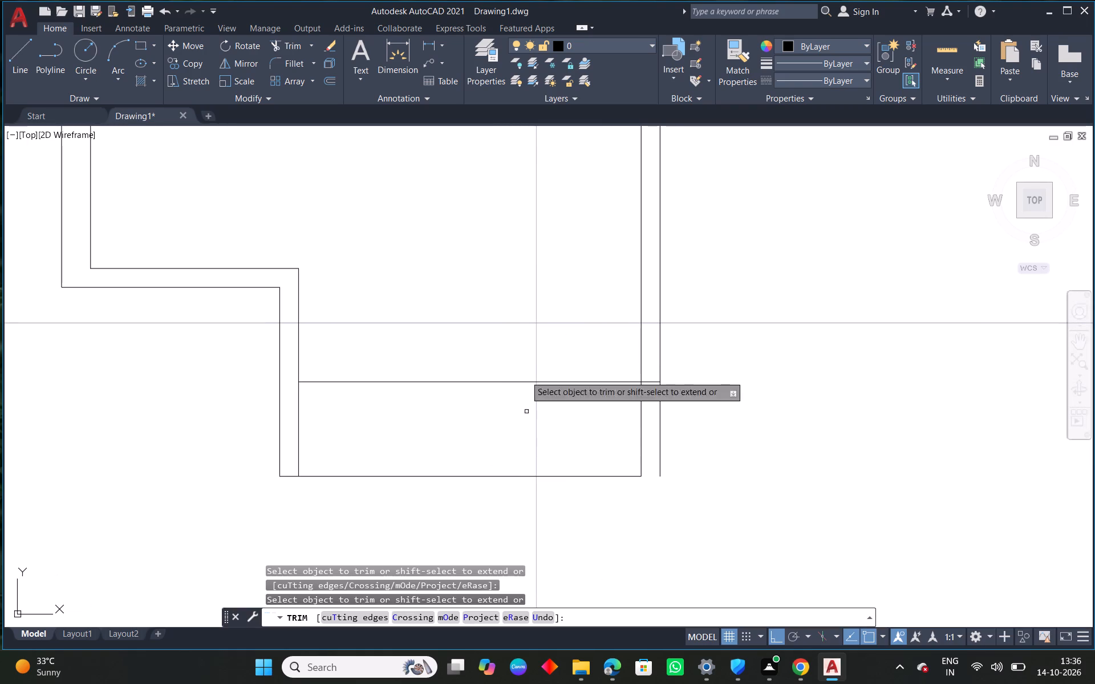
left_click_drag(518, 333, 517, 319)
left_click_drag(503, 351, 487, 408)
key("Escape")
Offset the bottom extension's lower horizontal line 0.15 m outward, below the room.
middle_click_drag(537, 442, 537, 420)
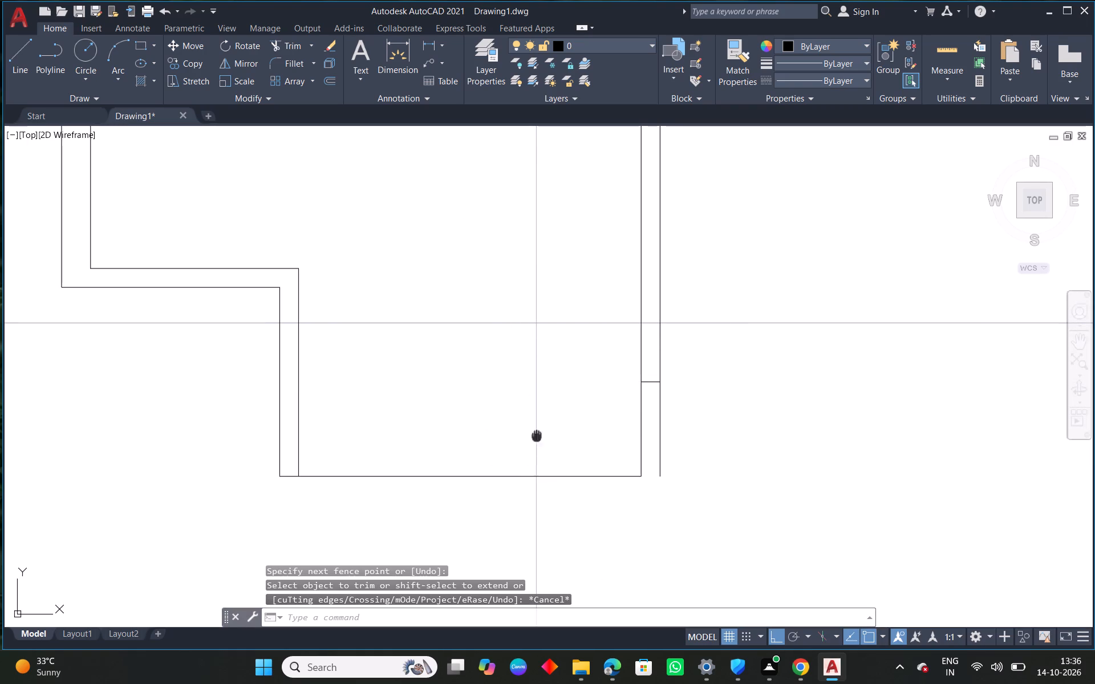
middle_click_drag(537, 420, 537, 411)
type("o")
key("space")
type("0.15")
key("Return")
left_click_drag(537, 444, 537, 450)
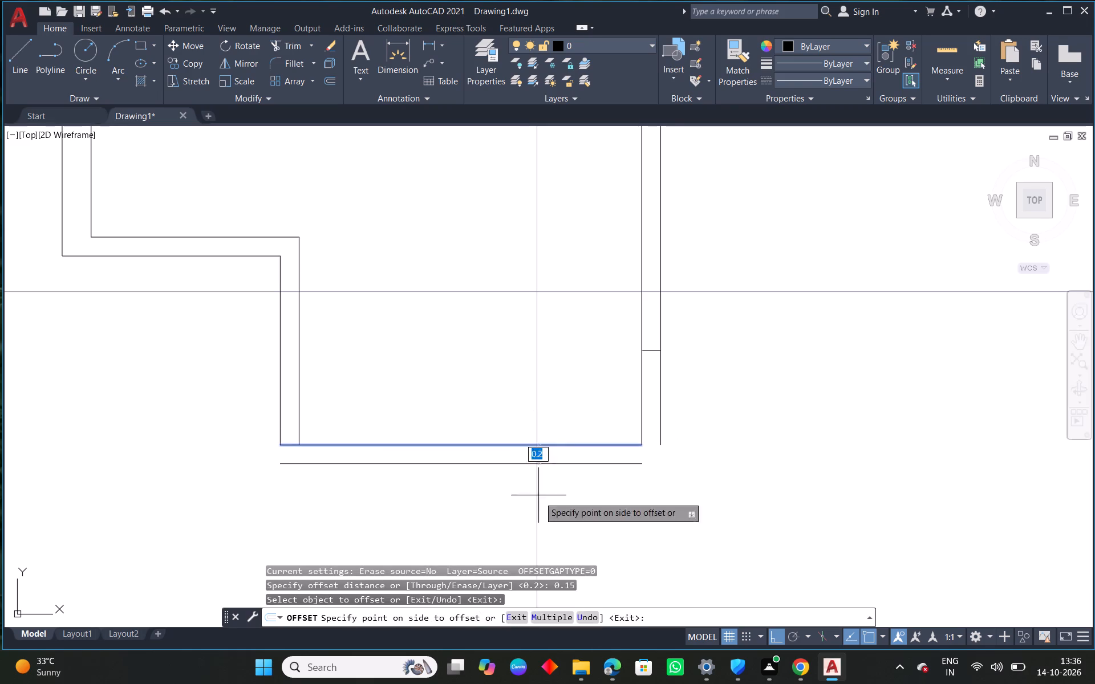
left_click(539, 498)
key("Escape")
Fillet the bottom extension's inner and outer lower left corners and its outer lower right corner with zero radius.
key("f")
key("space")
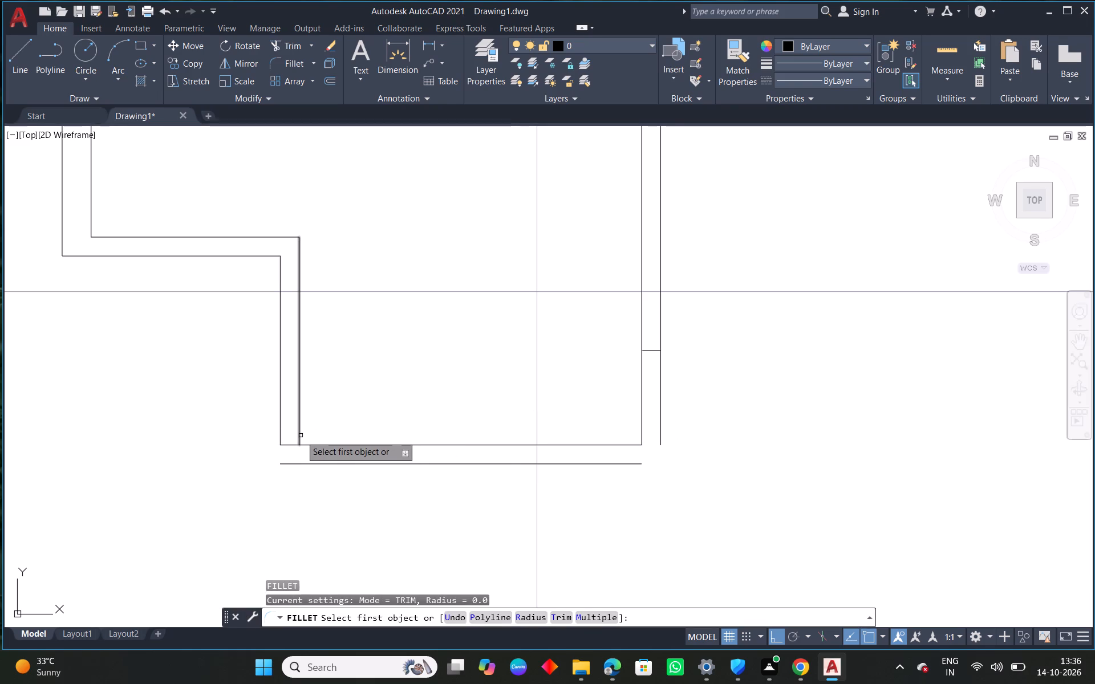
left_click(301, 435)
left_click(327, 445)
right_click(371, 286)
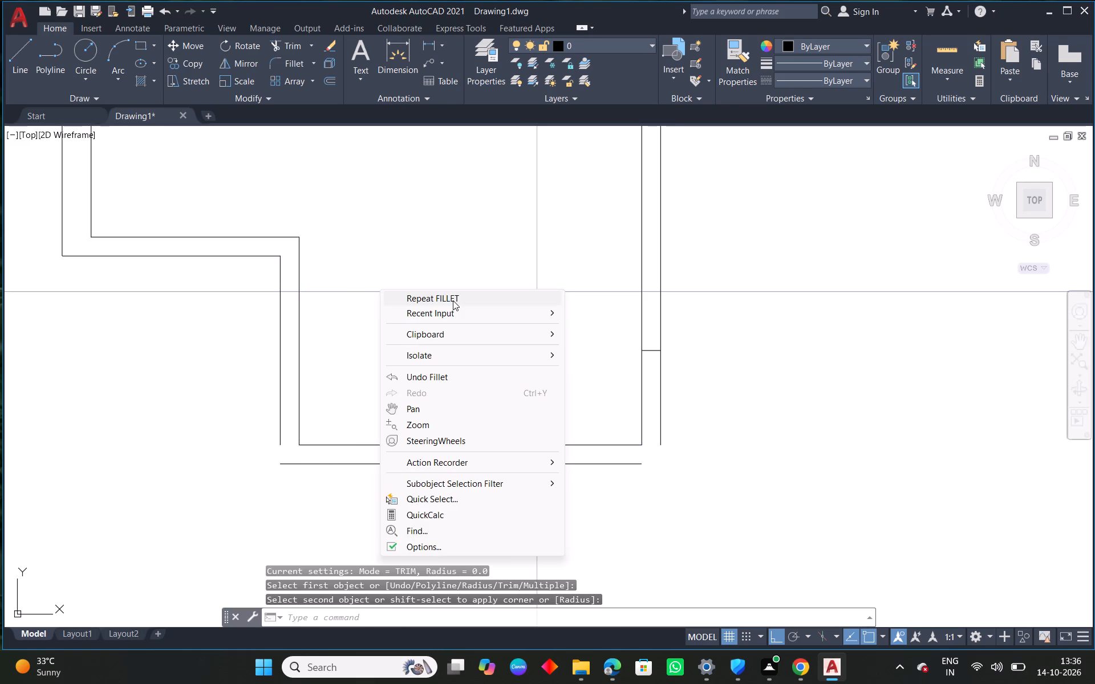
left_click(453, 300)
left_click(281, 433)
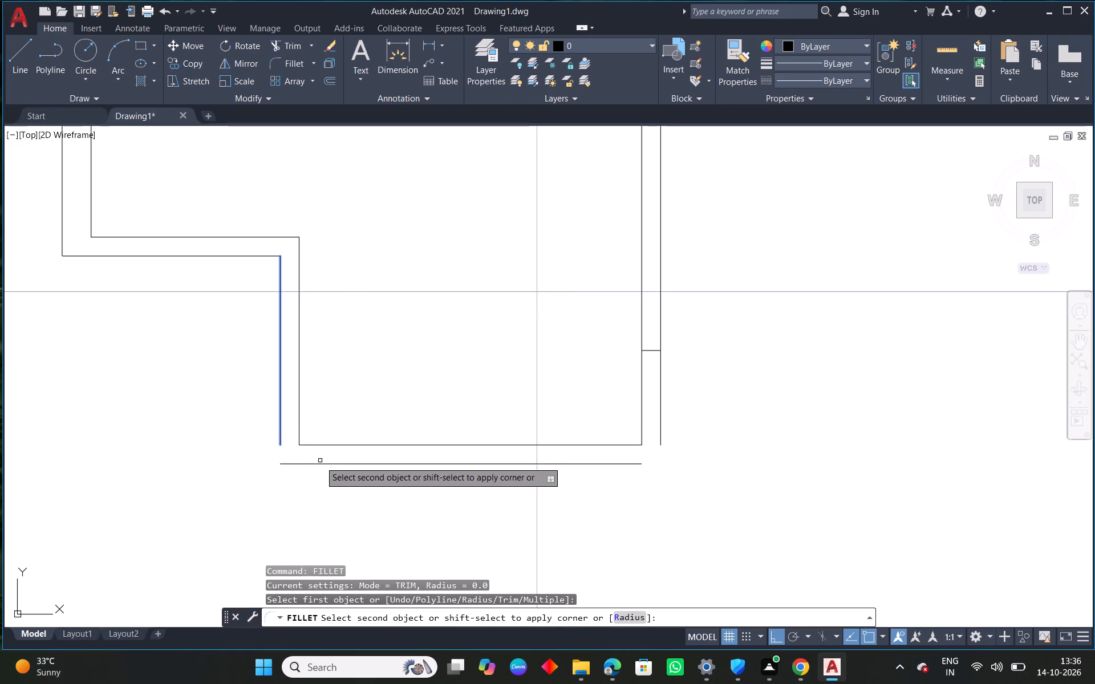
left_click(320, 462)
right_click(373, 352)
left_click(437, 363)
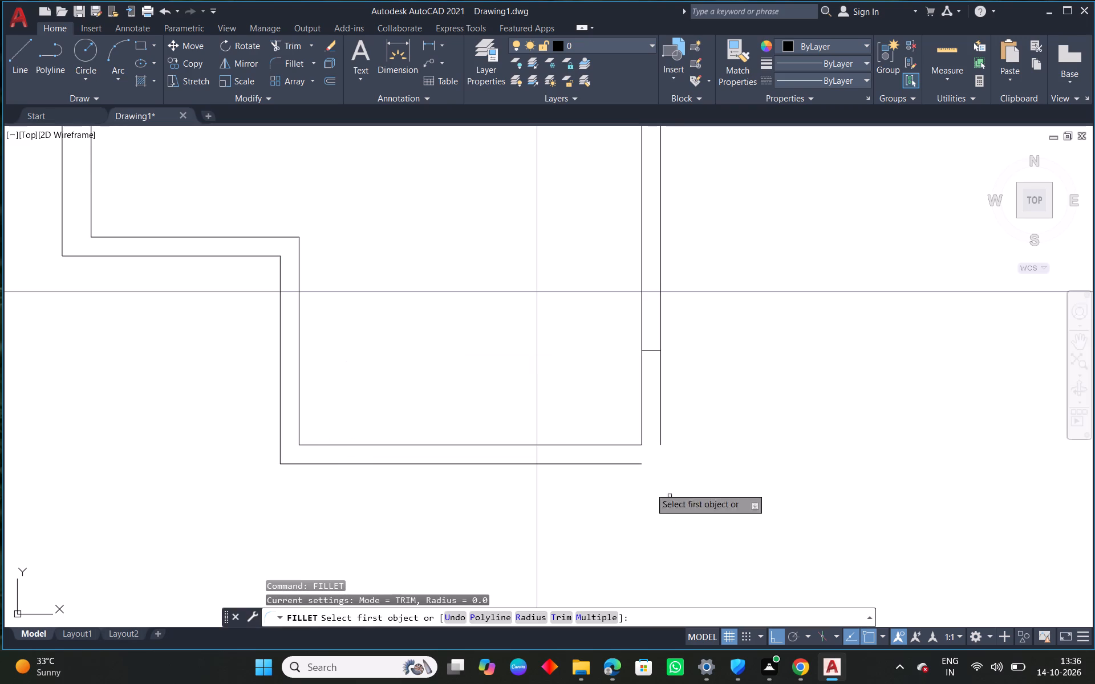
left_click(630, 464)
left_click(662, 439)
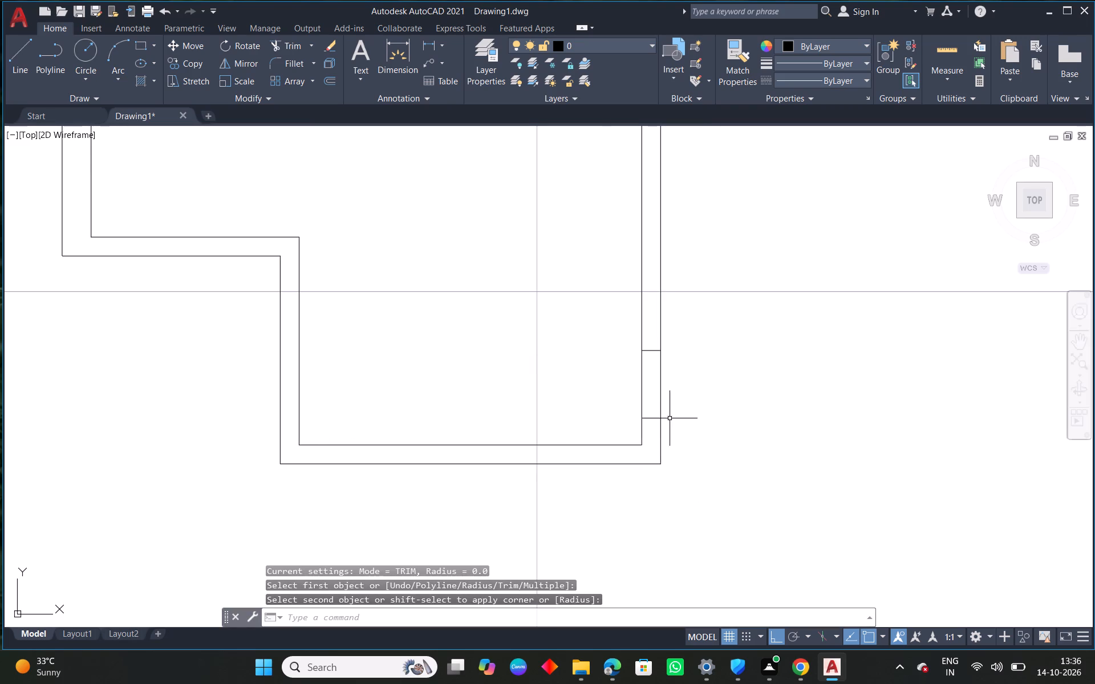
key("Escape")
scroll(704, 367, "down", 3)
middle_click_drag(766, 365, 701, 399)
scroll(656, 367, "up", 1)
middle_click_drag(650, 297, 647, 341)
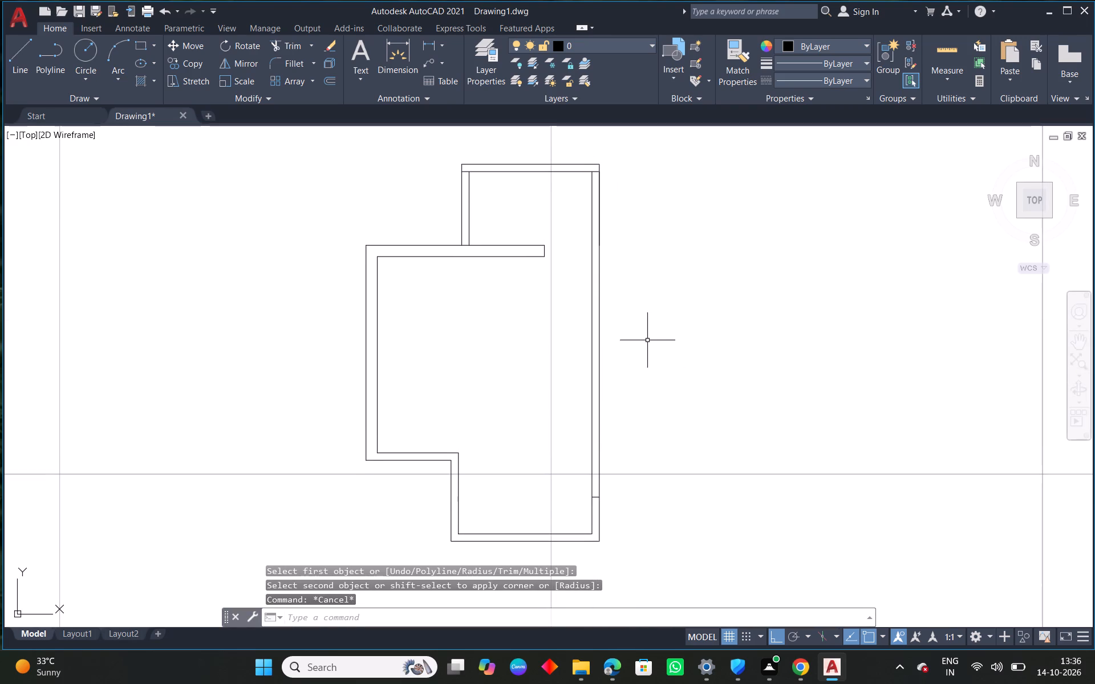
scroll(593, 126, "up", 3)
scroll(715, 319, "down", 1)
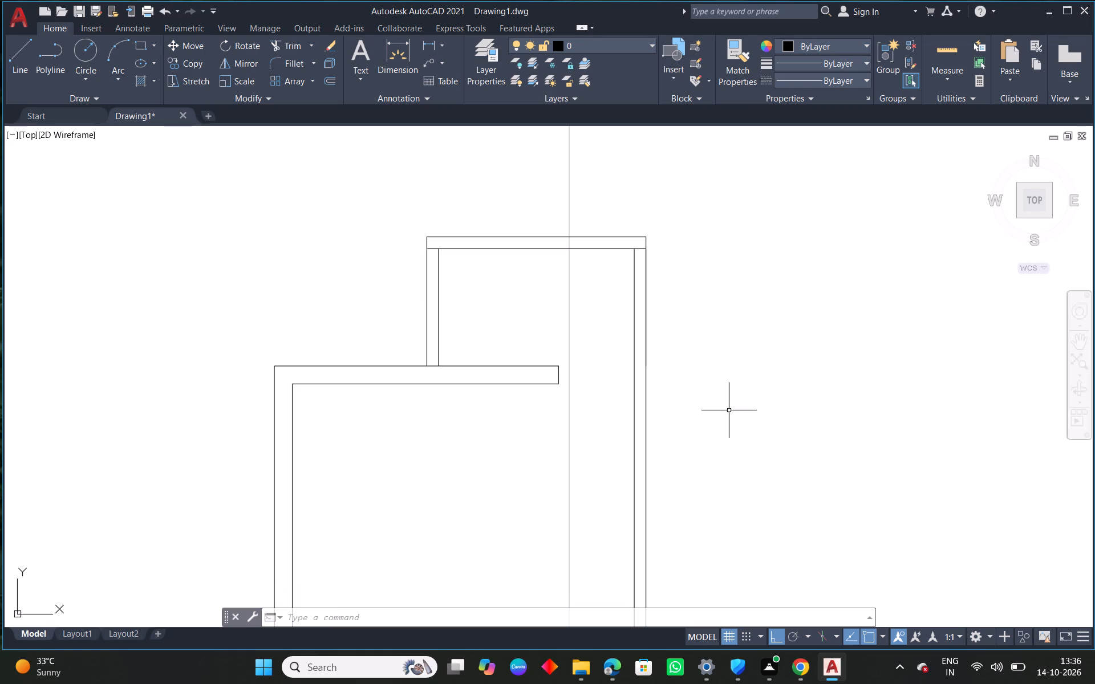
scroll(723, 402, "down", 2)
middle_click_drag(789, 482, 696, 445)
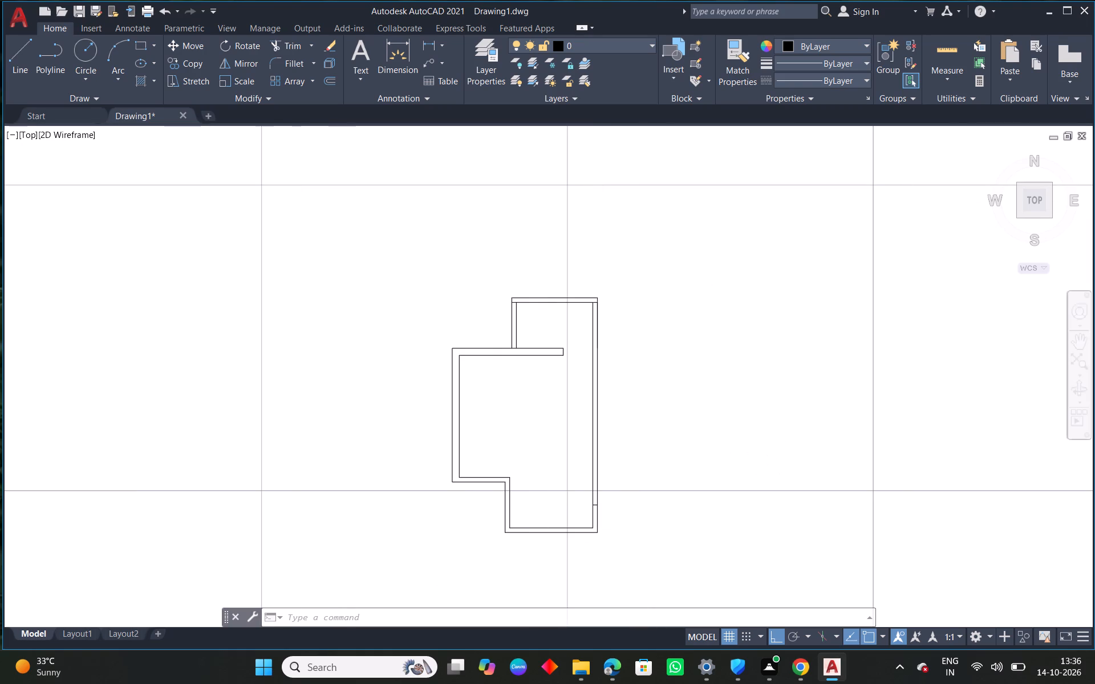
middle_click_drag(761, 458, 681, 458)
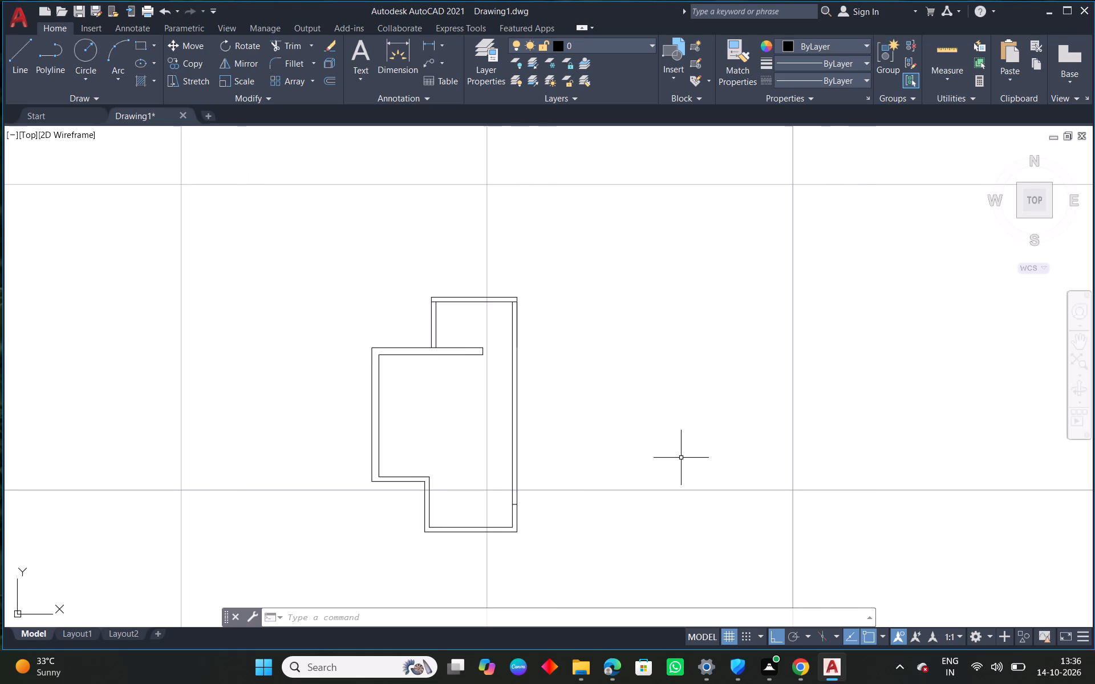
Draw a side room outline 1.5 m wide and 2 m high against the upper space's outer right wall line.
scroll(571, 360, "up", 2)
key("l")
key("space")
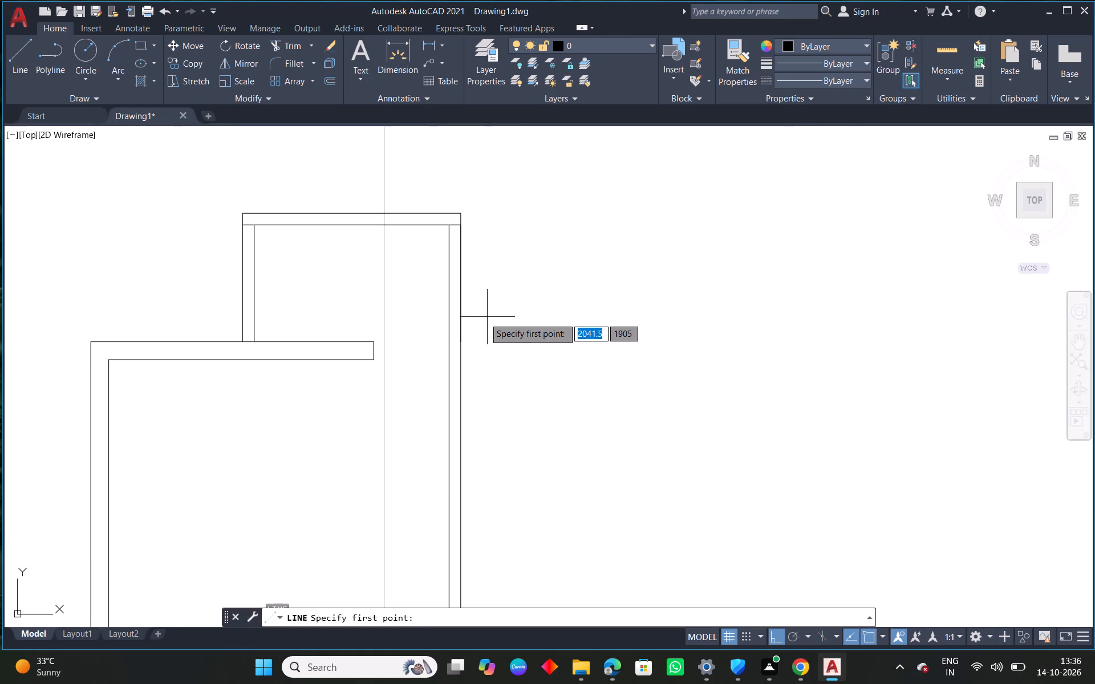
left_click(461, 306)
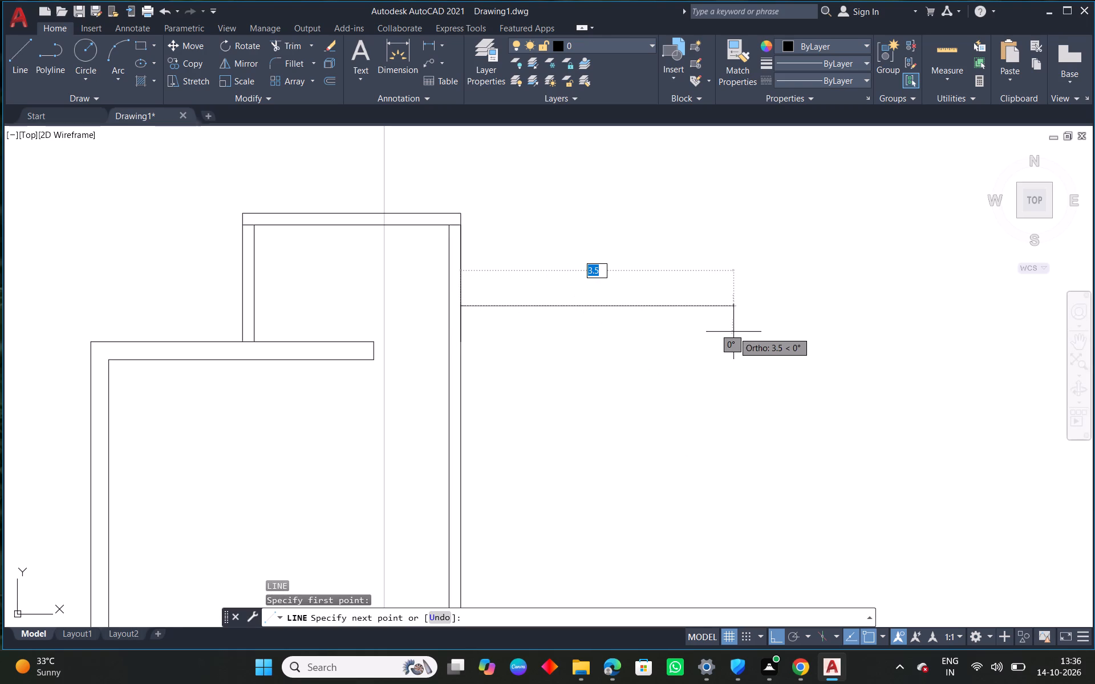
type("1.5")
key("Return")
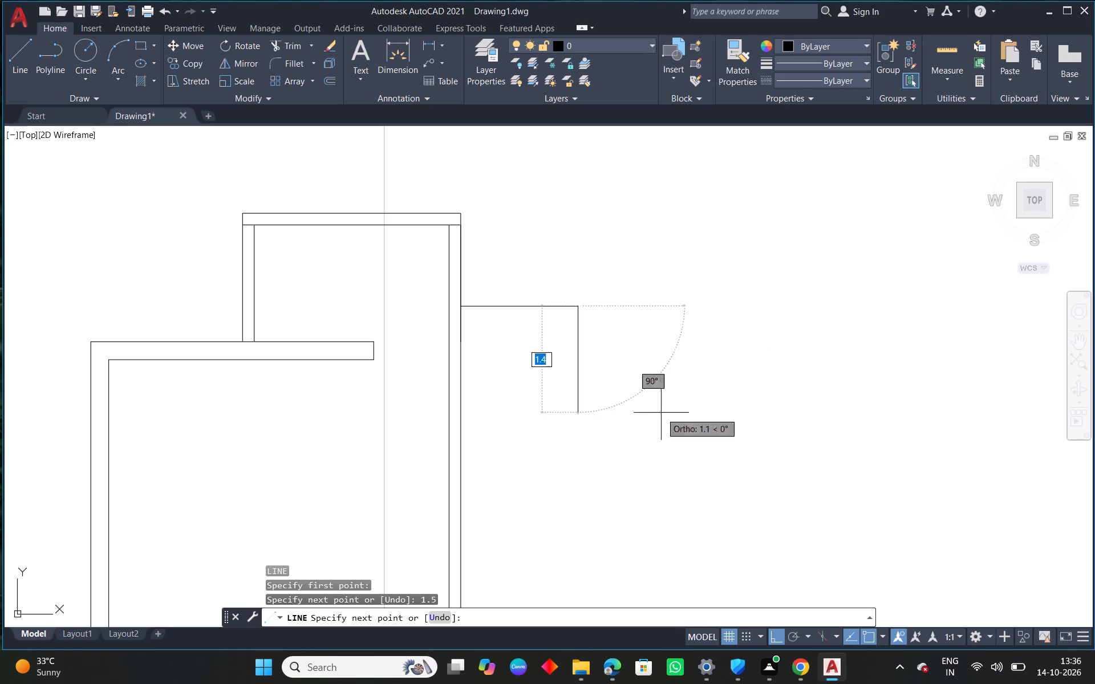
type("2.")
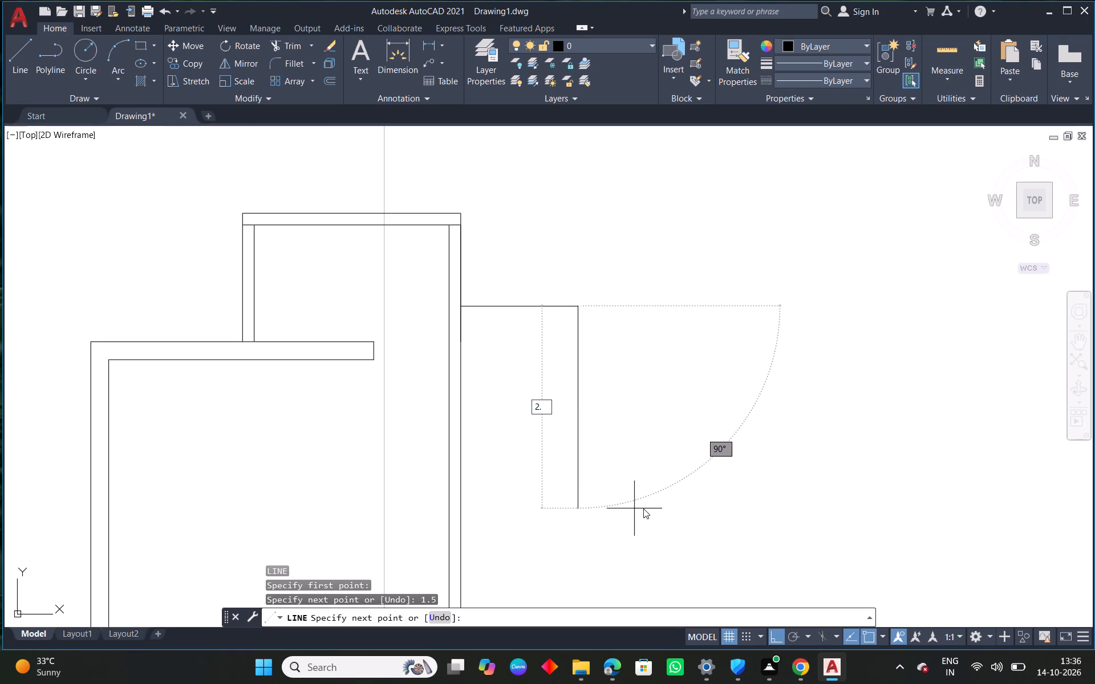
key("BackSpace")
key("Return")
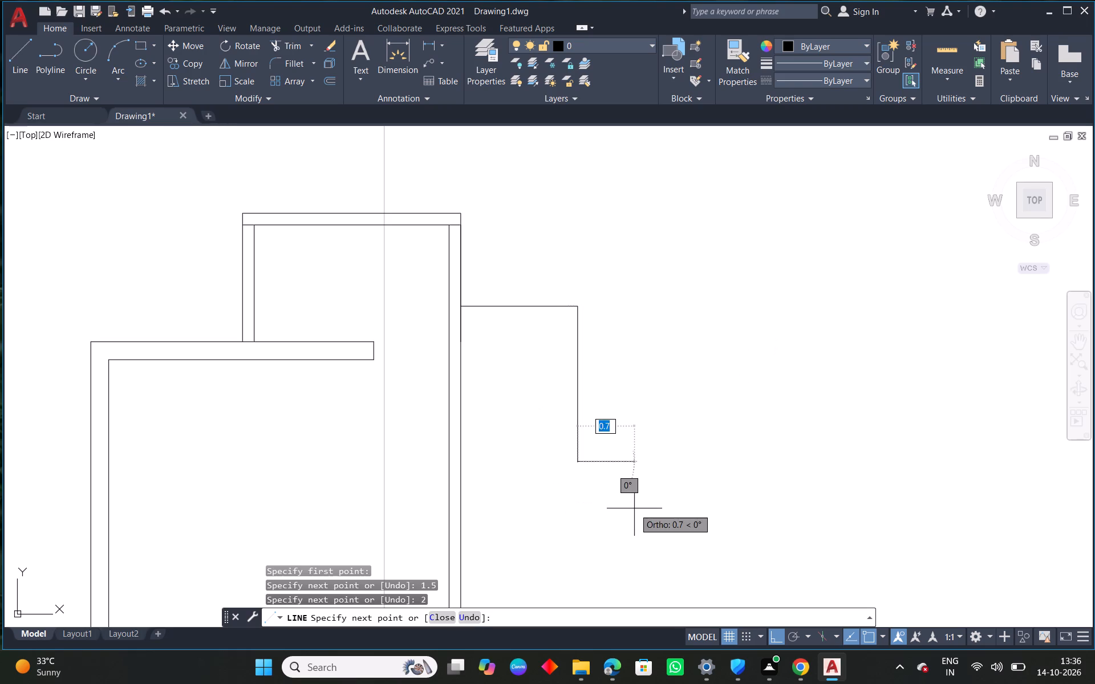
left_click(459, 461)
key("Escape")
Offset the side room's right and bottom lines 0.15 m outward.
type("o 0.15")
key("Return")
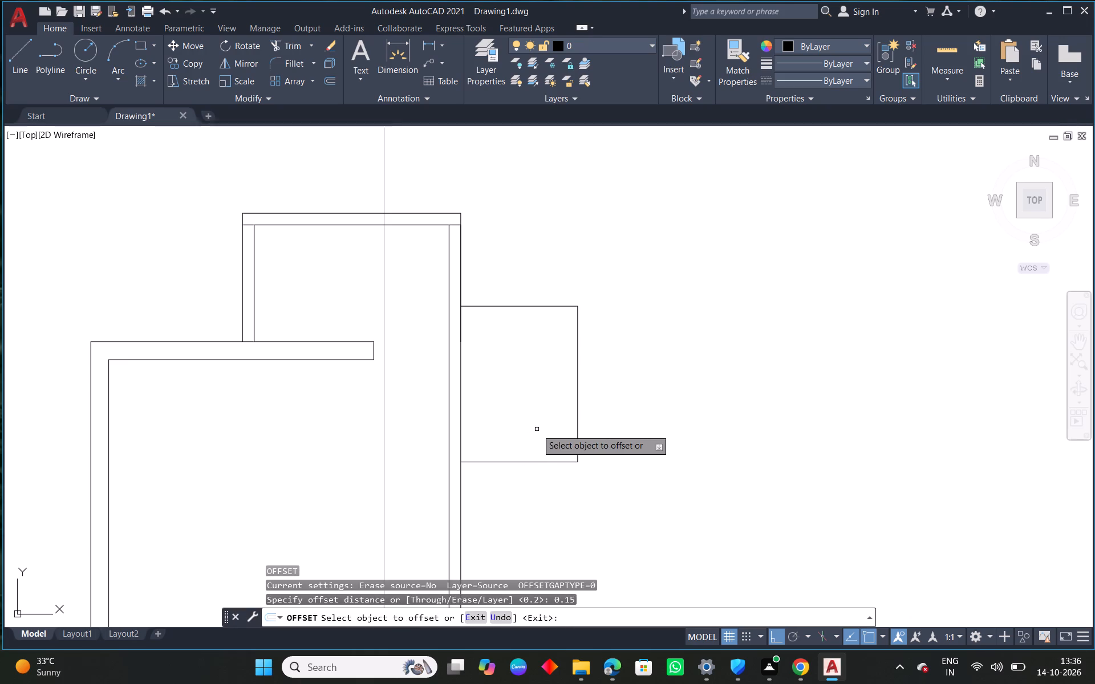
left_click(578, 441)
left_click(625, 436)
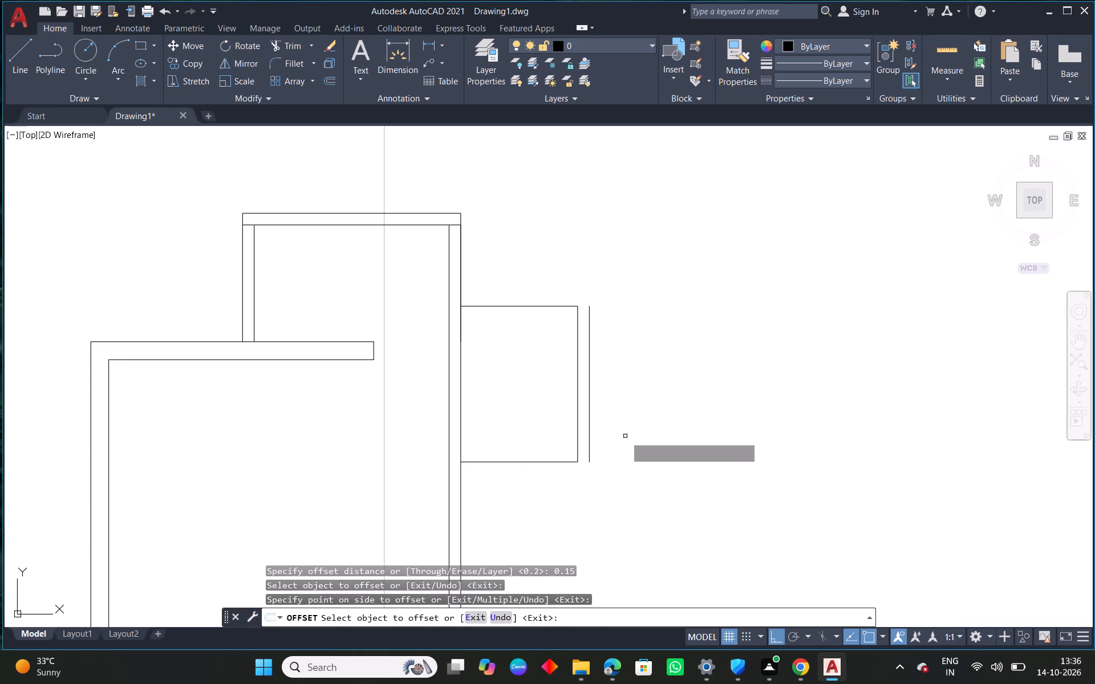
left_click_drag(521, 461, 522, 469)
left_click(526, 494)
right_click(530, 492)
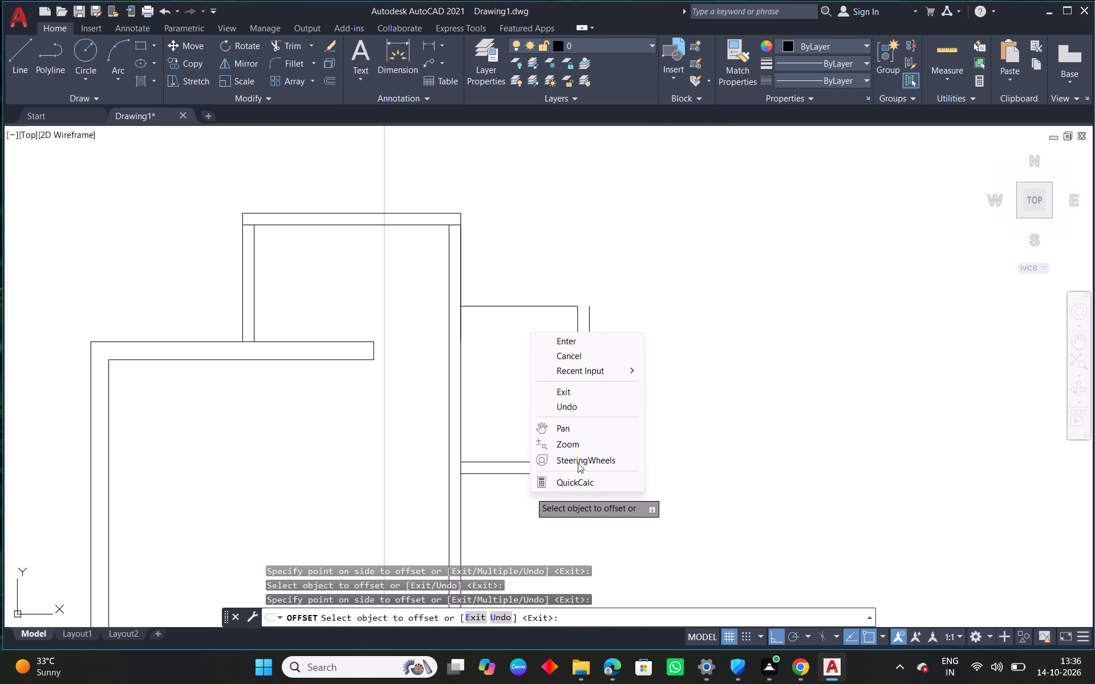
left_click(599, 344)
key("Escape")
Offset the side room's top line 0.23 m outward, above the room.
type("o 0.23")
key("Return")
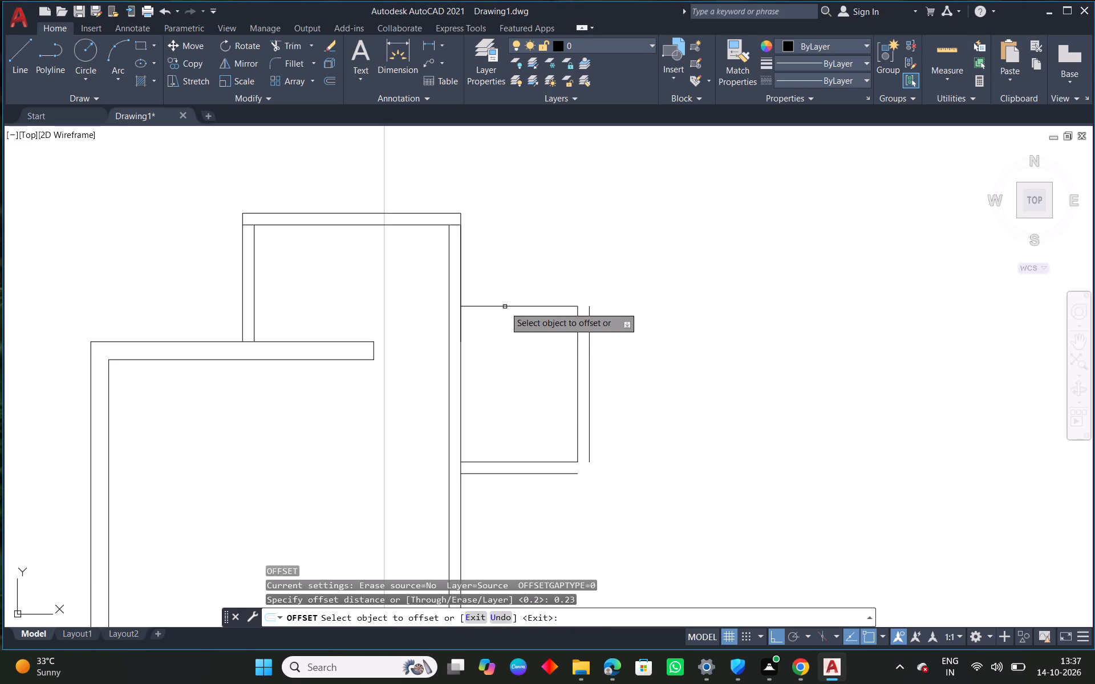
left_click(504, 305)
left_click(510, 275)
key("Escape")
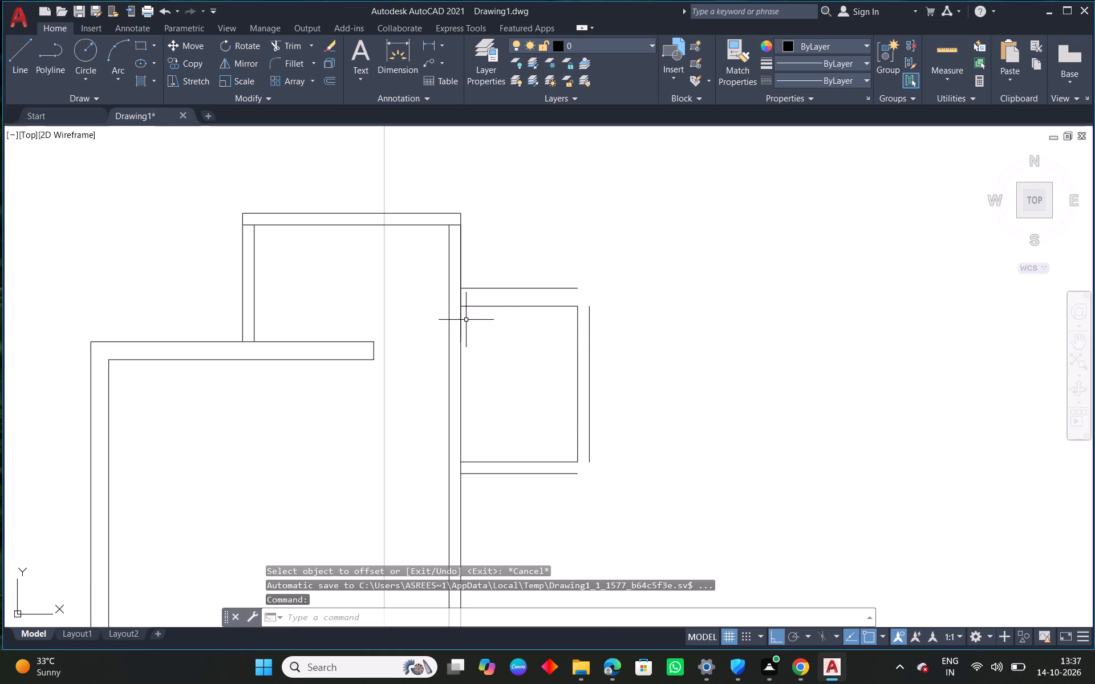
Erase the short overlapping vertical line on the upper space's outer right wall.
left_click(461, 321)
key("Delete")
Trim the main outer right wall line between the side room's two top wall lines.
scroll(516, 285, "up", 1)
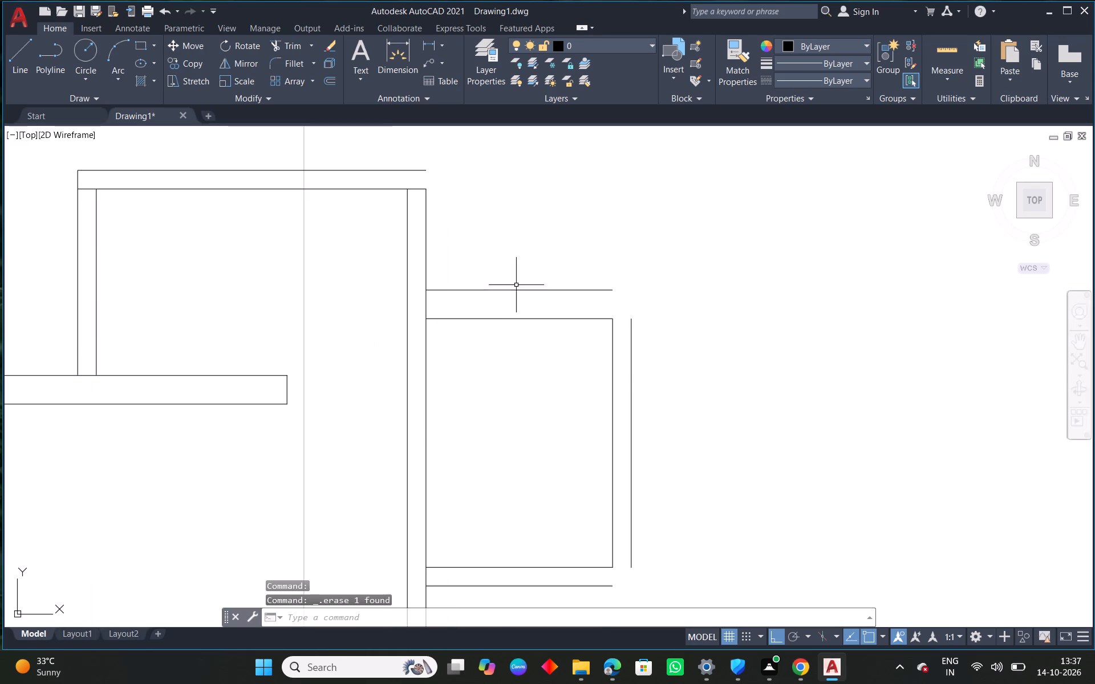
key("Escape")
key("t")
key("r")
key("space")
key("space")
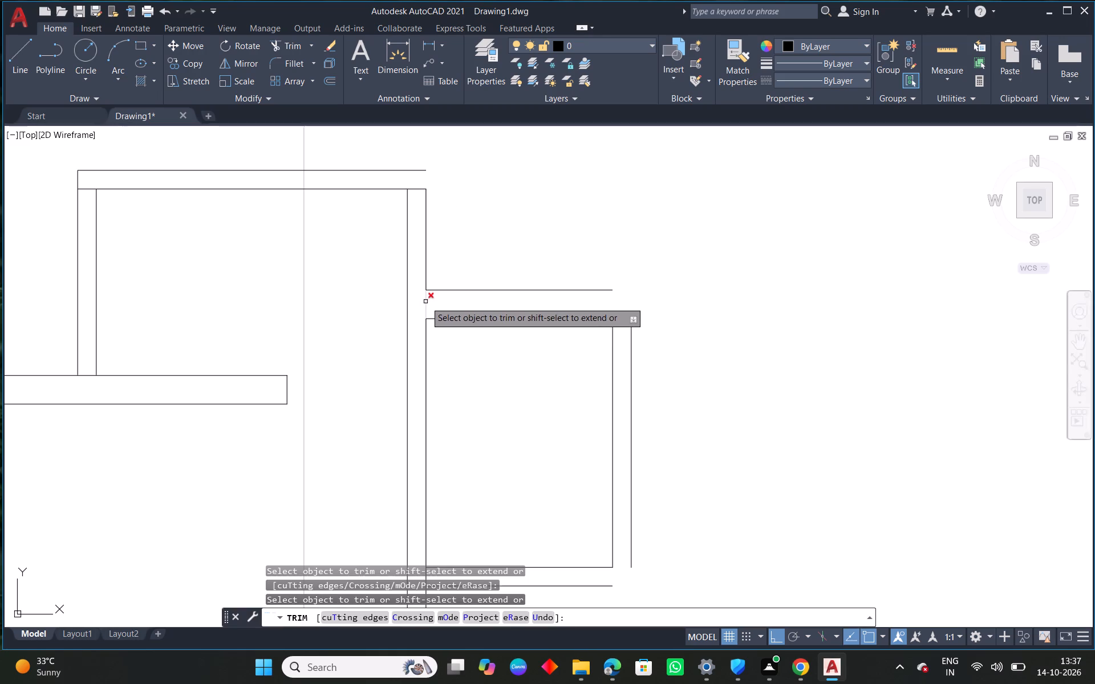
left_click(425, 302)
key("Escape")
Fillet the outer upper right corners of the side room and of the upper space with zero radius.
key("f")
key("space")
left_click(573, 291)
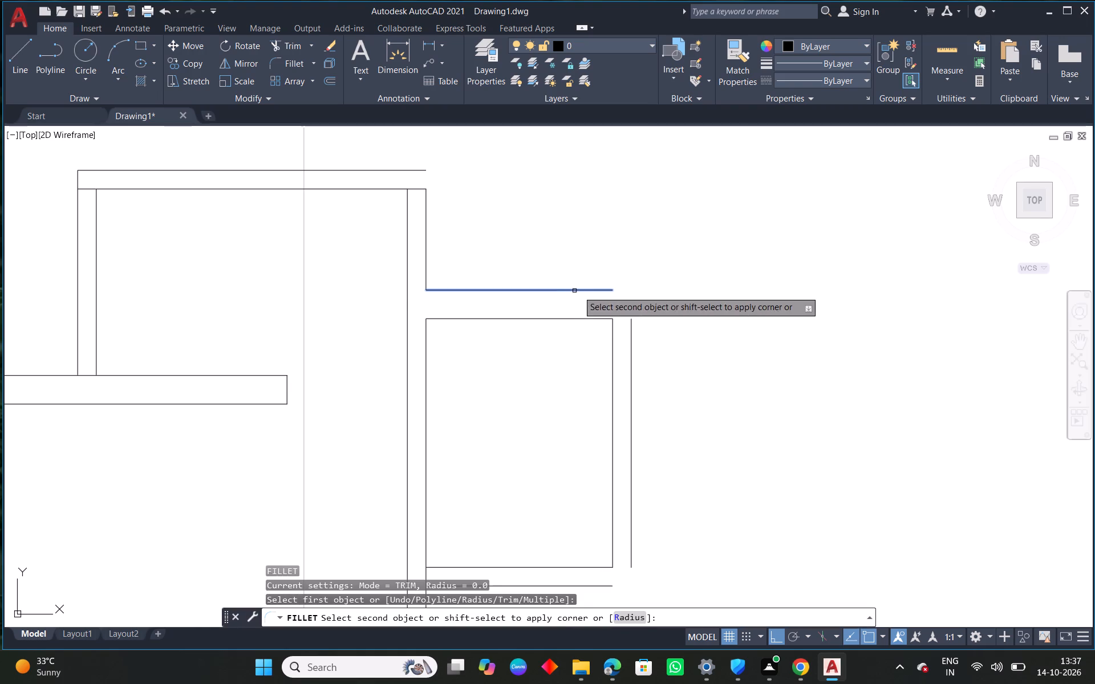
left_click(631, 333)
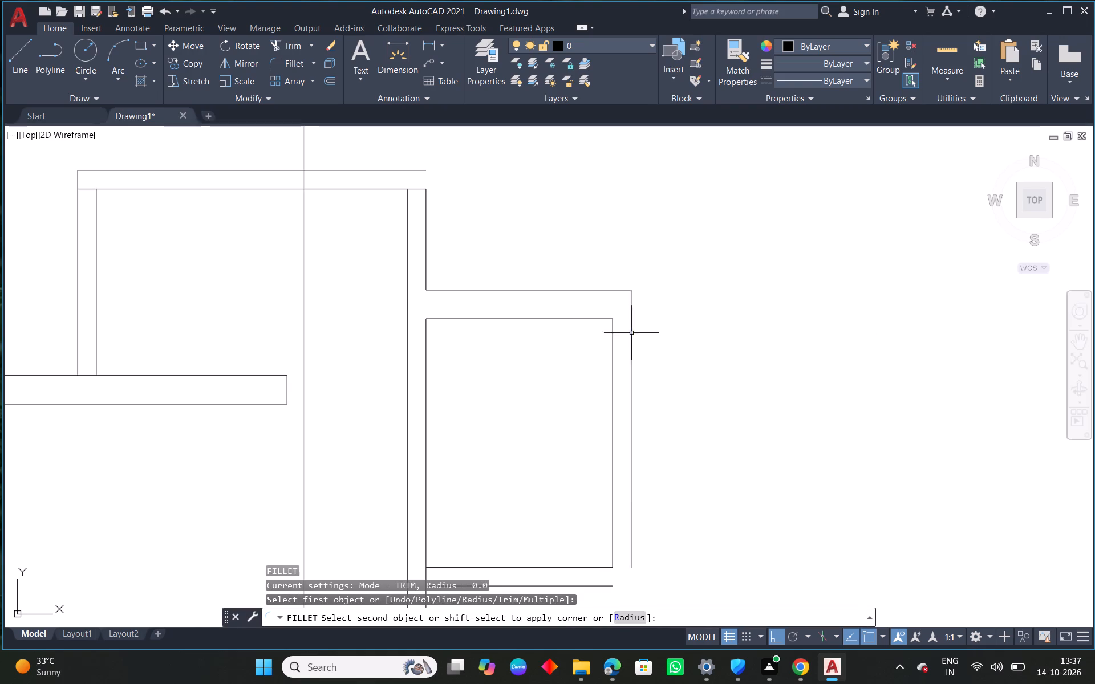
right_click(522, 235)
left_click(587, 246)
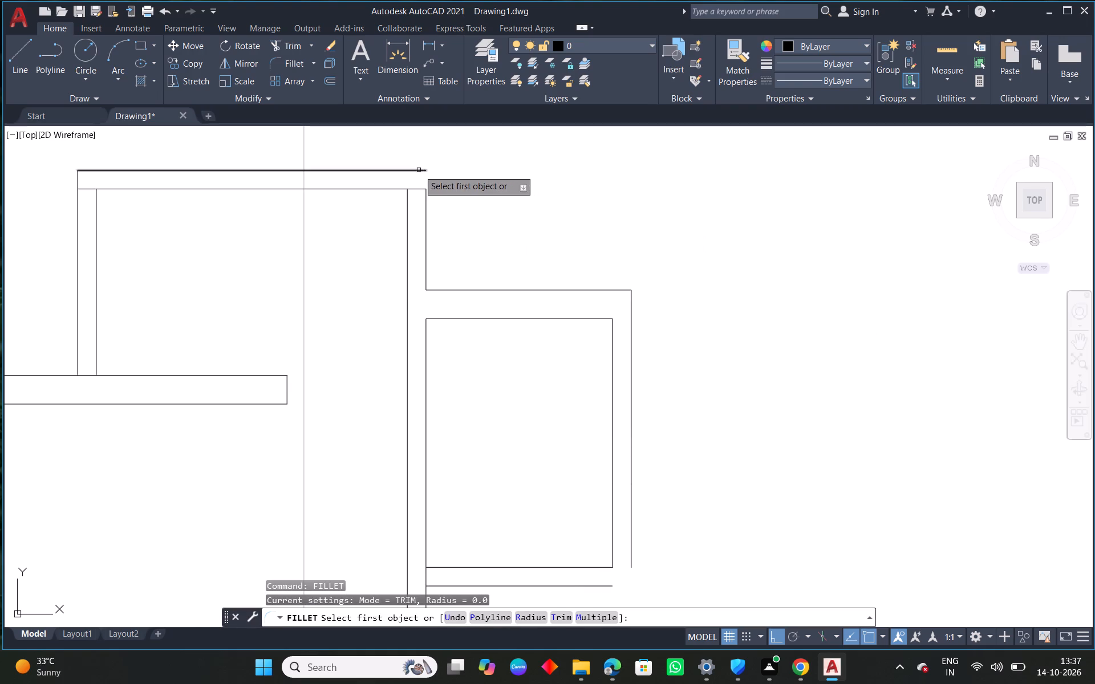
left_click(419, 170)
left_click(427, 211)
key("Escape")
Draw a 2 by 2 m room outline beyond the side room's right wall, starting from that room's inner upper right corner.
scroll(497, 310, "down", 3)
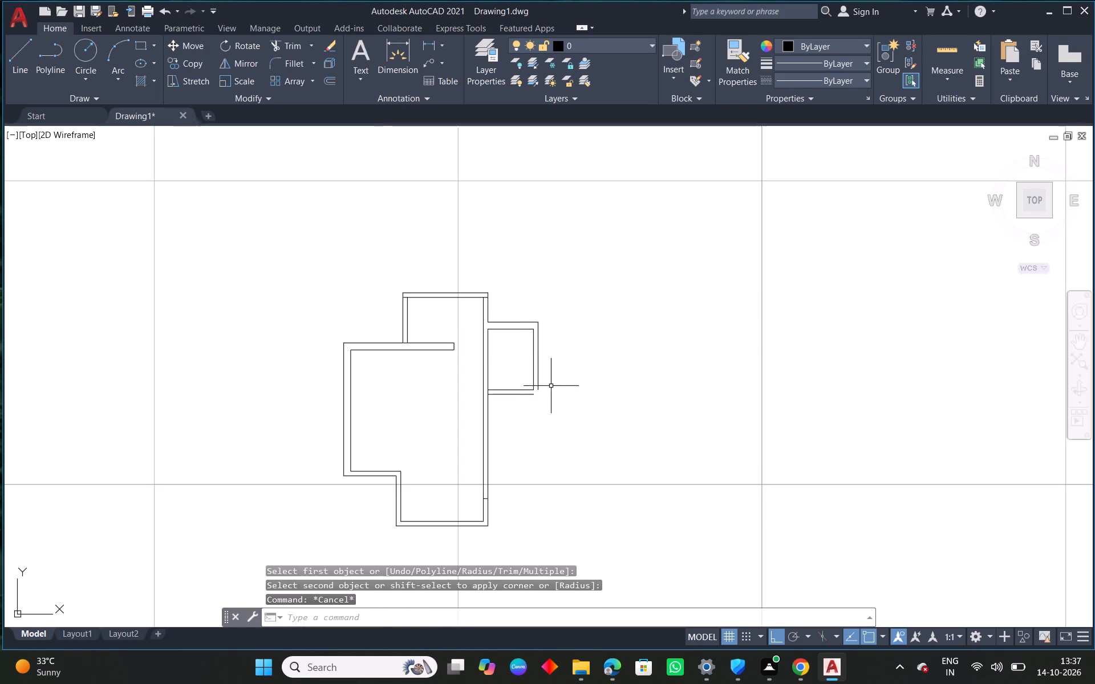
middle_click_drag(583, 401, 589, 344)
scroll(553, 340, "up", 1)
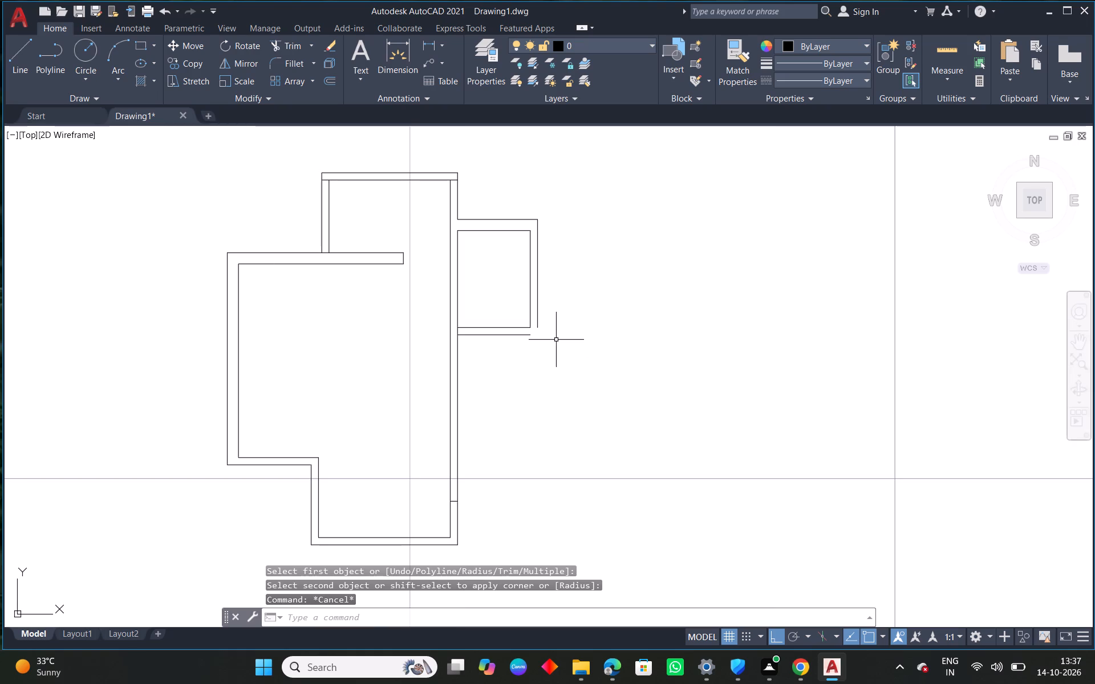
middle_click_drag(671, 326, 579, 372)
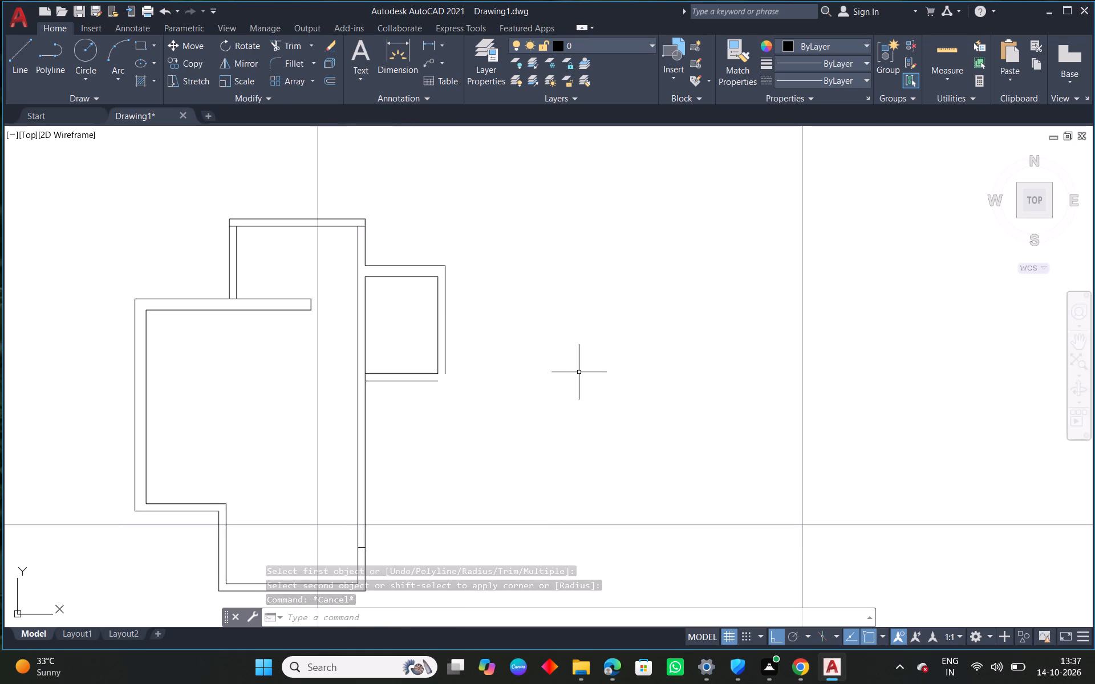
key("l")
key("space")
scroll(431, 269, "up", 2)
left_click(448, 286)
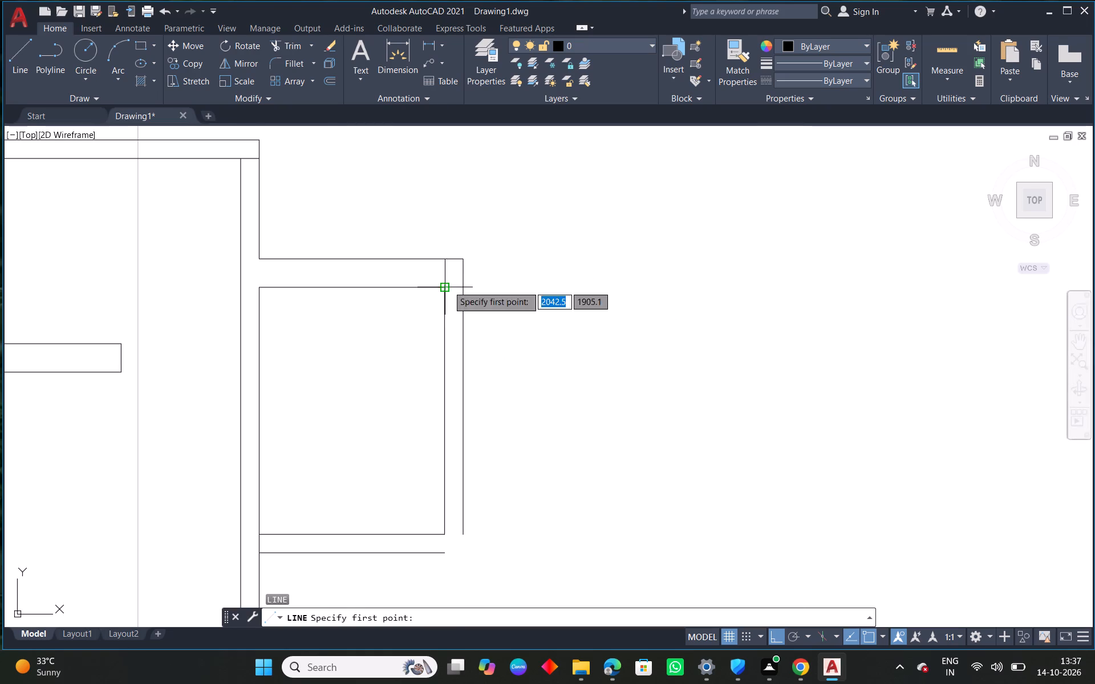
left_click(465, 285)
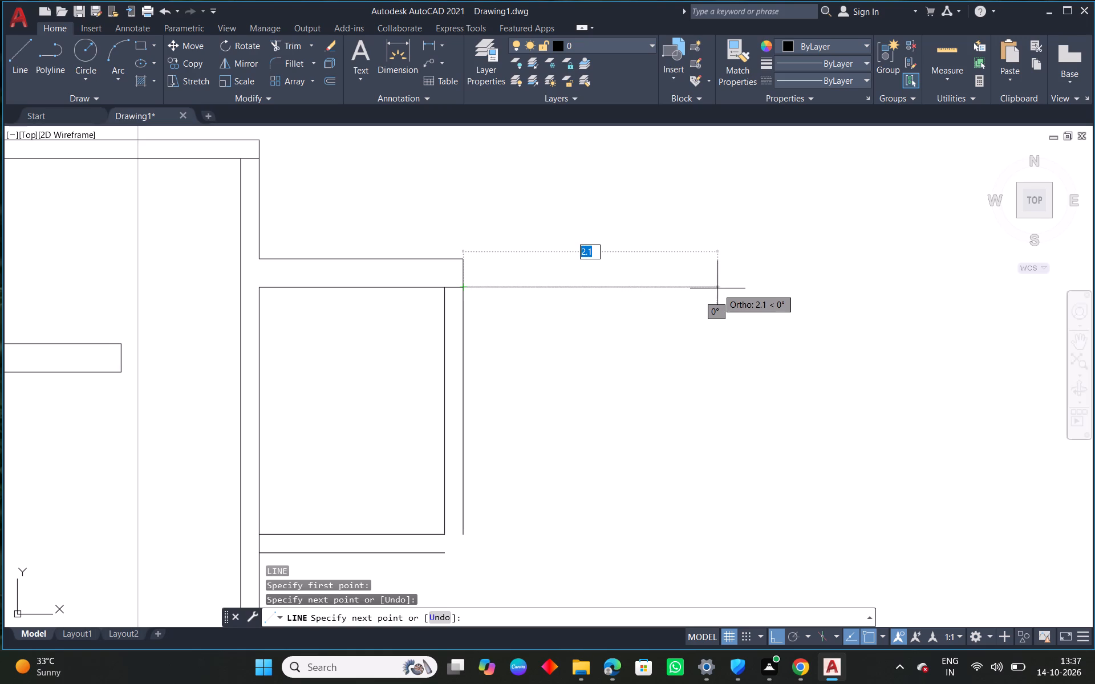
key("2")
key("Return")
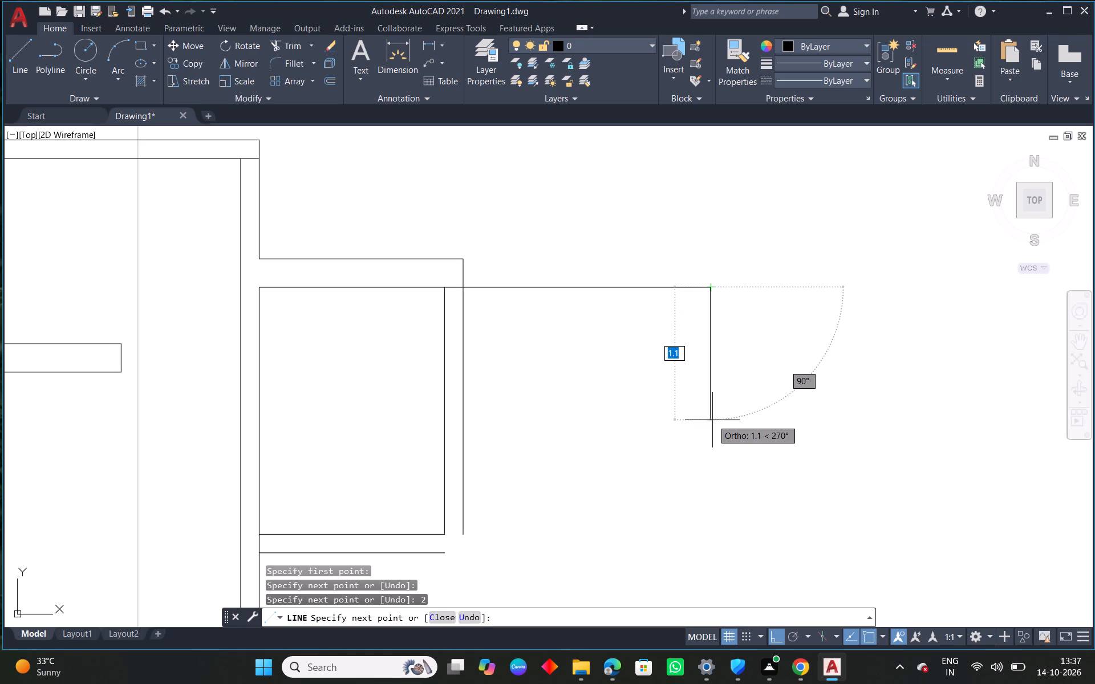
key("2")
key("Return")
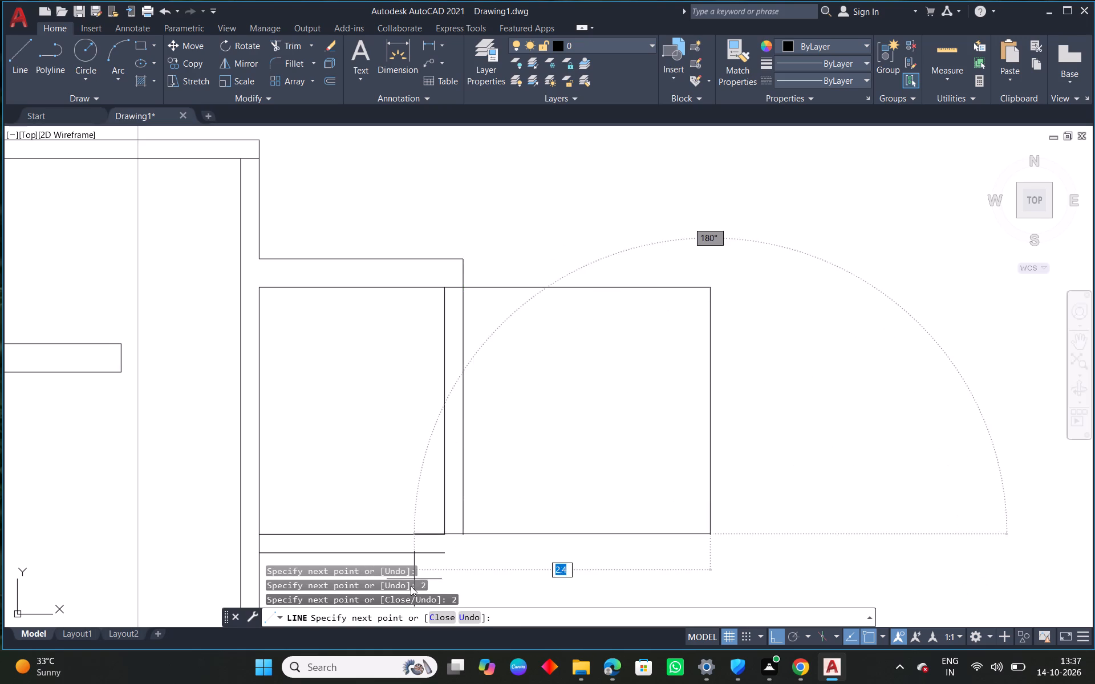
scroll(472, 541, "up", 4)
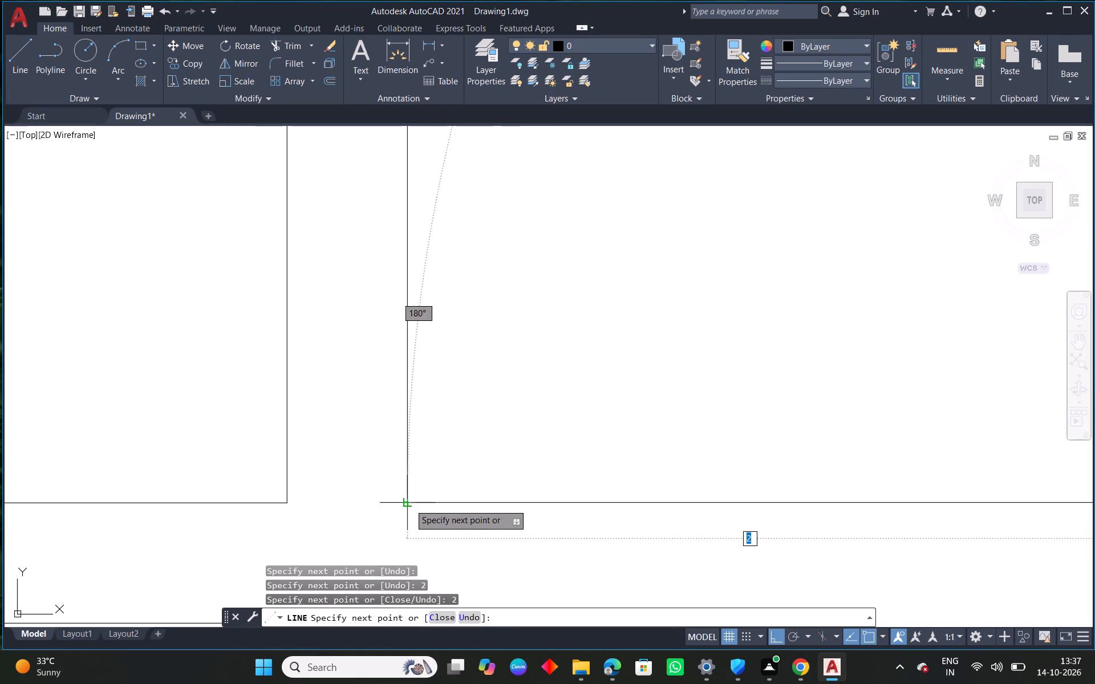
left_click(425, 508)
key("Escape")
Fillet the 2 m room's bottom line with its left wall line at zero radius.
type("f")
key("space")
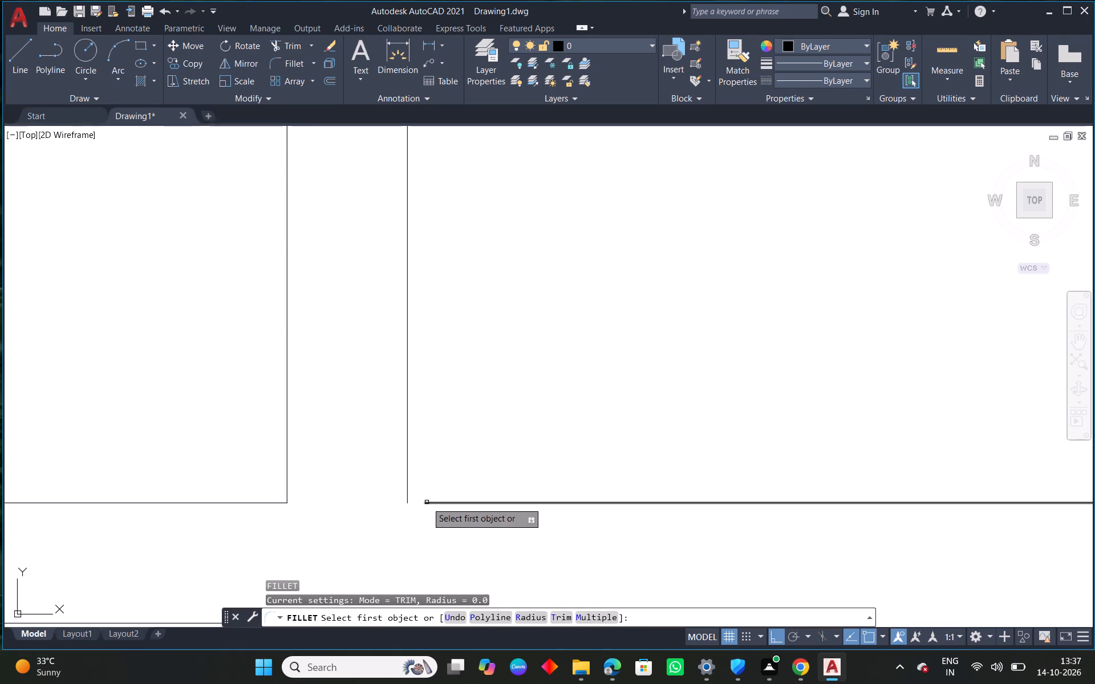
left_click(427, 502)
left_click(408, 498)
Offset the 2 m room's top line 0.23 m outward, above the room.
scroll(514, 492, "down", 3)
middle_click_drag(571, 331, 500, 548)
scroll(504, 538, "down", 2)
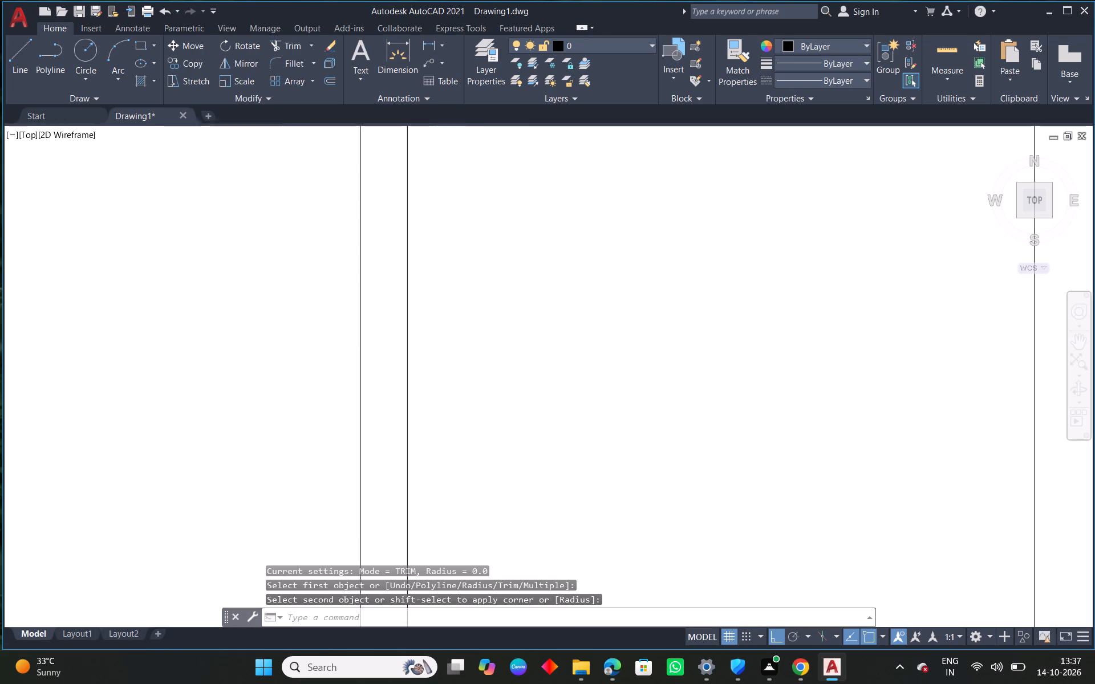
scroll(490, 483, "down", 1)
type("o 0.26")
key("BackSpace")
key("3")
key("Return")
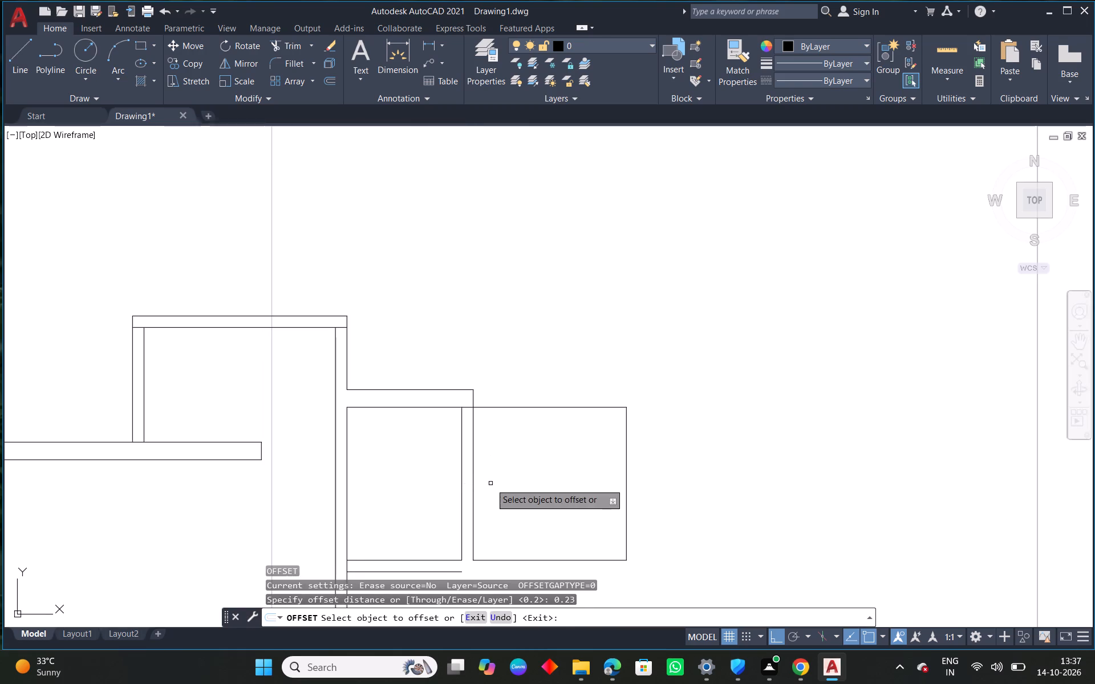
scroll(513, 469, "up", 1)
left_click_drag(537, 369, 541, 359)
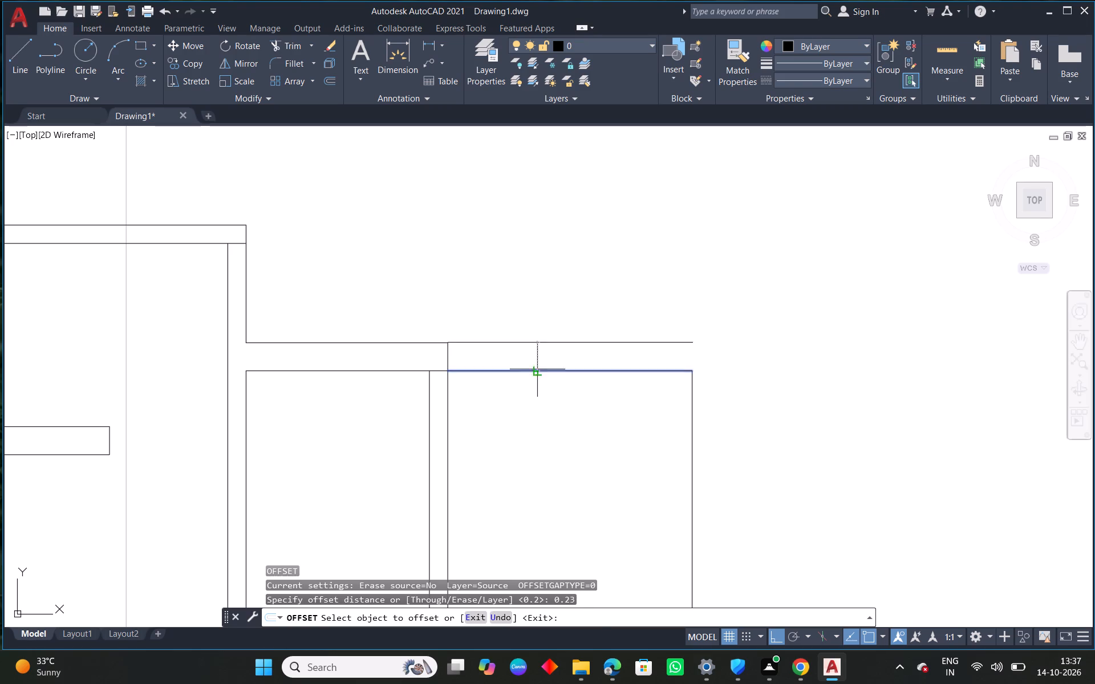
left_click(545, 344)
key("Escape")
Trim the vertical and horizontal line pieces crossing the wall junction at the top between the two side rooms.
type("tr")
key("space")
key("space")
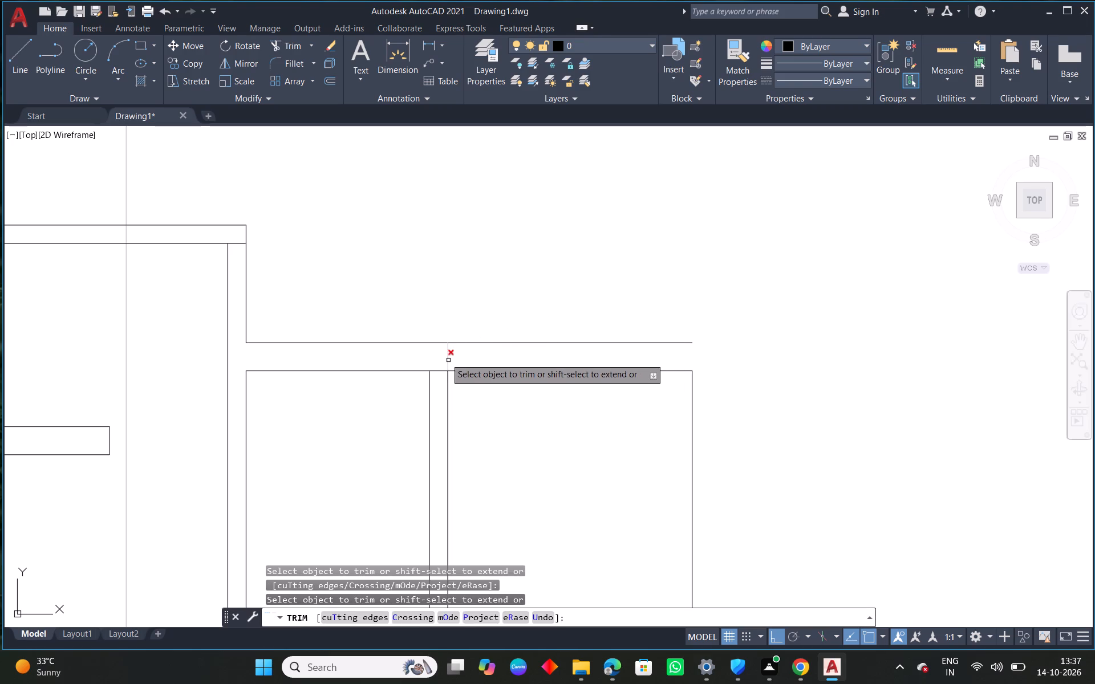
left_click(445, 358)
left_click_drag(451, 358, 458, 357)
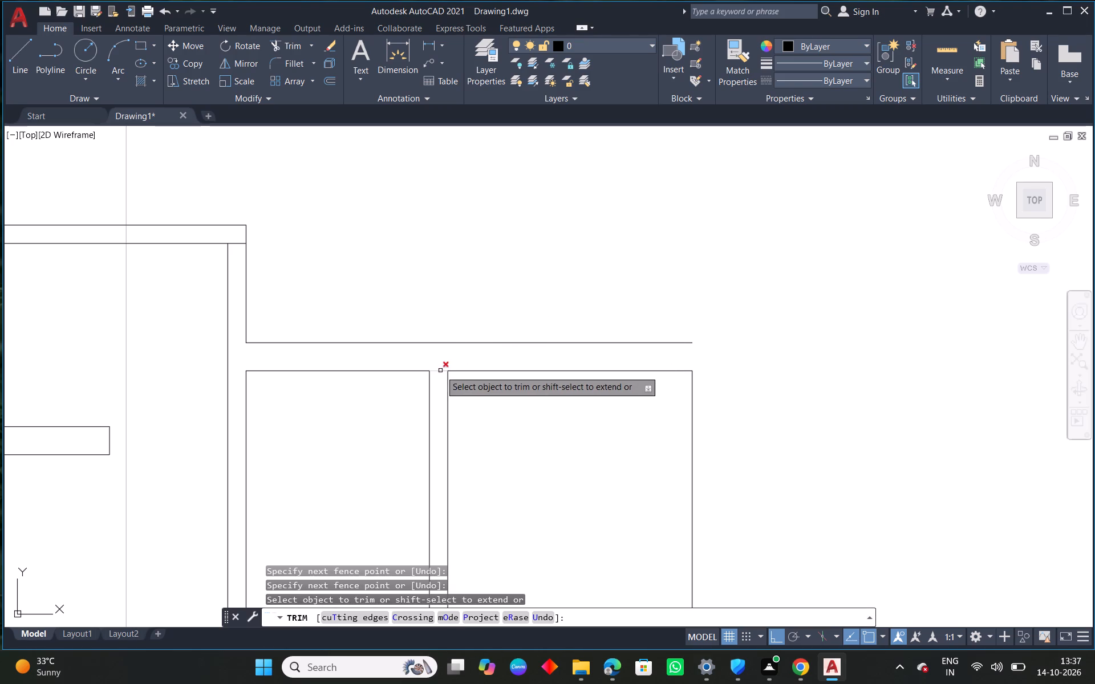
left_click(440, 370)
key("Escape")
Offset the 2 m room's right line 0.23 m outward.
scroll(679, 398, "down", 3)
middle_click_drag(718, 441, 675, 385)
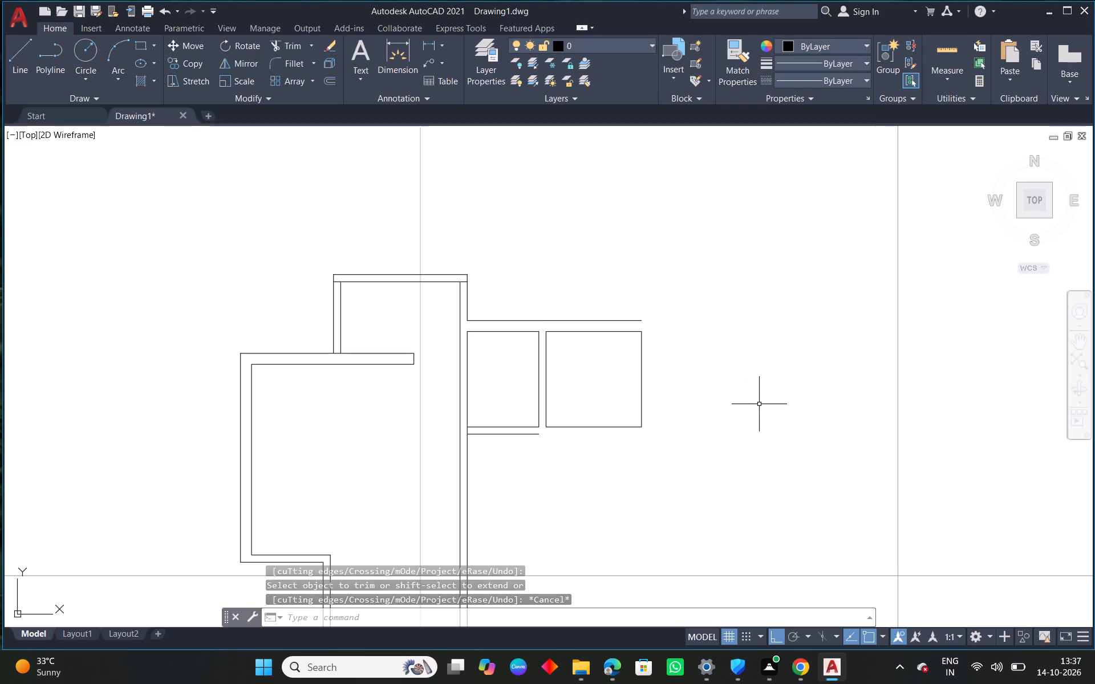
key("Escape")
type("o 0.23")
key("Return")
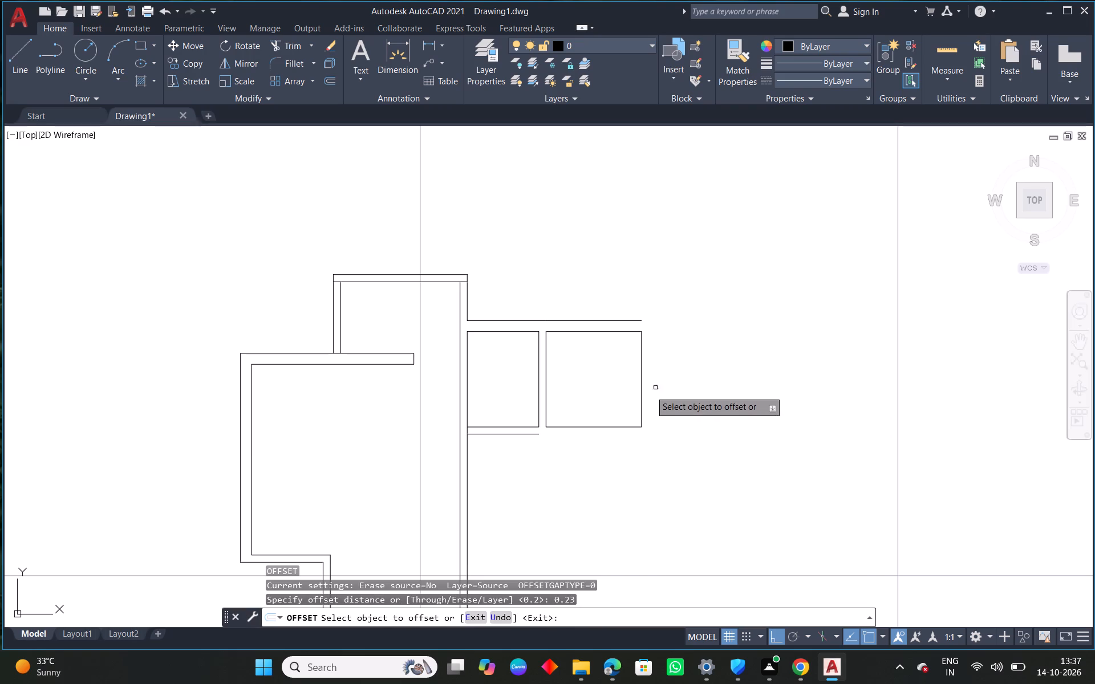
left_click(642, 398)
left_click(698, 392)
key("Escape")
Offset the 2 m room's bottom line 0.15 m outward, below the room.
type("o 0.15")
key("Return")
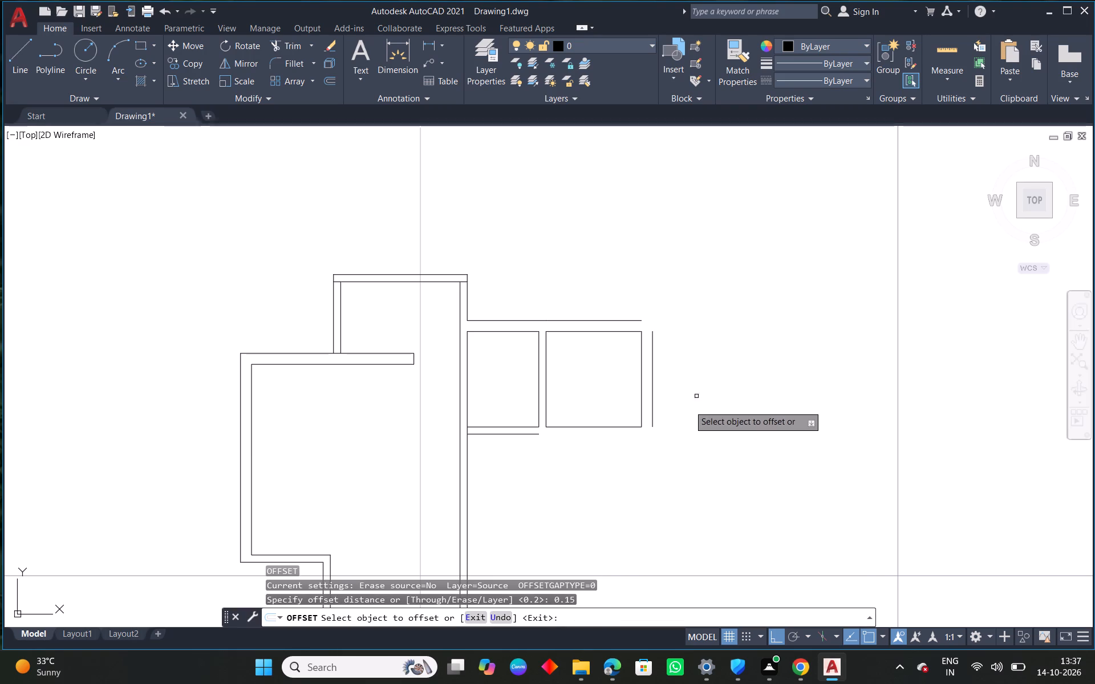
left_click_drag(582, 428, 580, 434)
left_click(575, 448)
key("Escape")
Fillet the 2 m room's outer right and outer top wall lines at zero radius.
key("f")
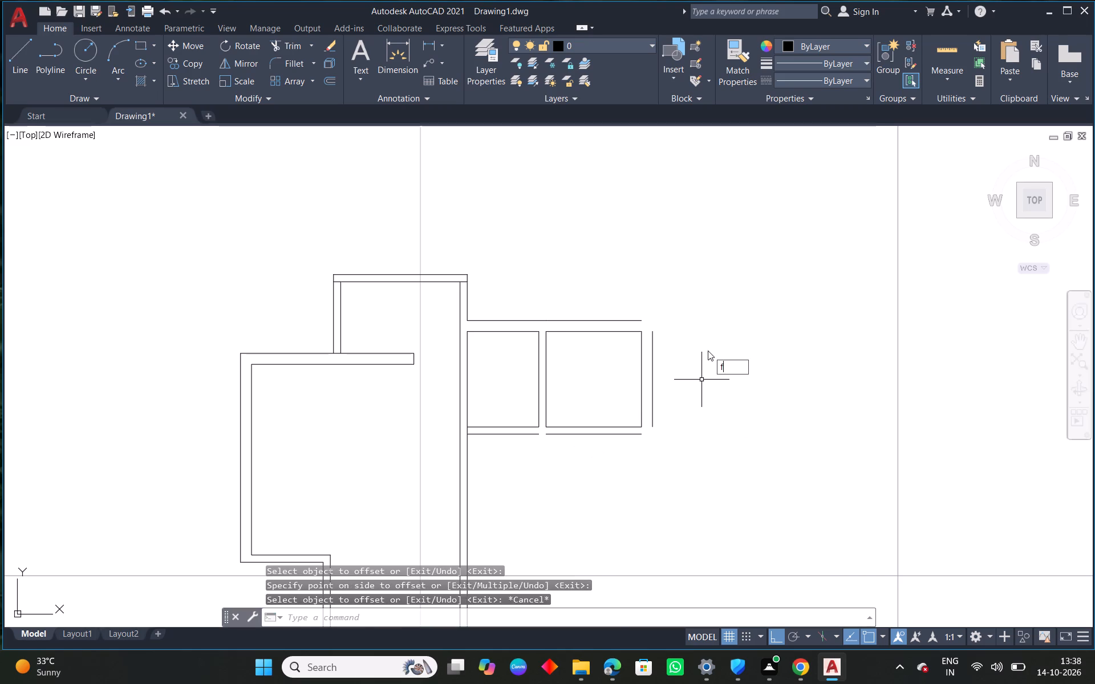
key("space")
left_click(653, 339)
left_click(613, 321)
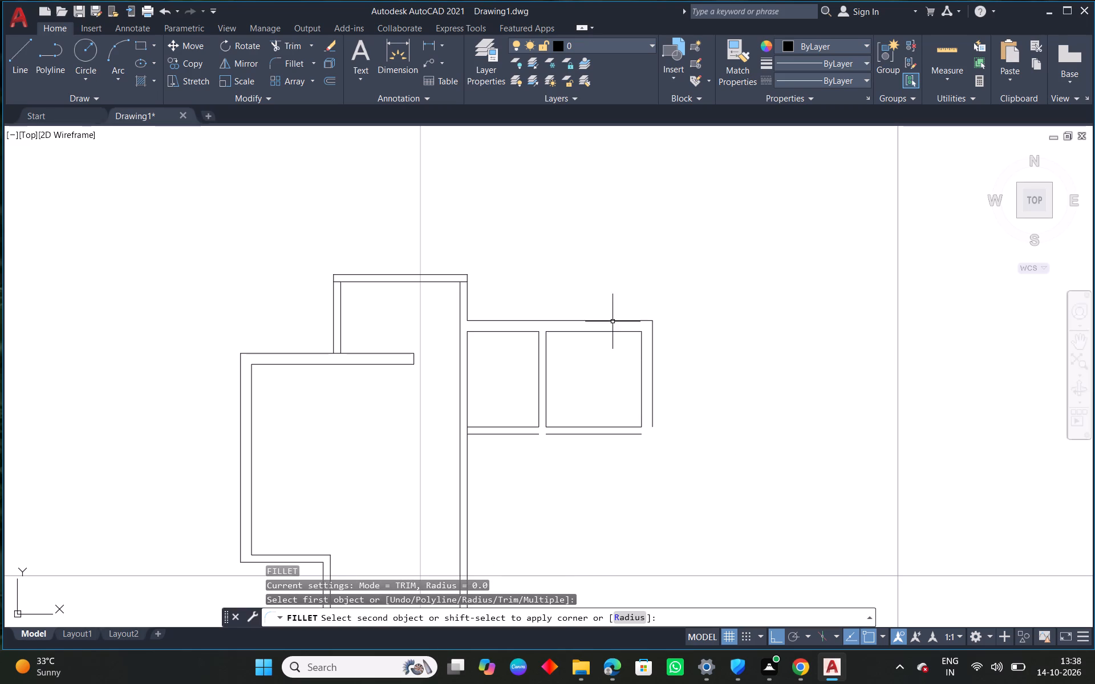
Join the two collinear pieces of the outer top wall line above the side rooms into one line.
key("j")
key("space")
left_click(534, 321)
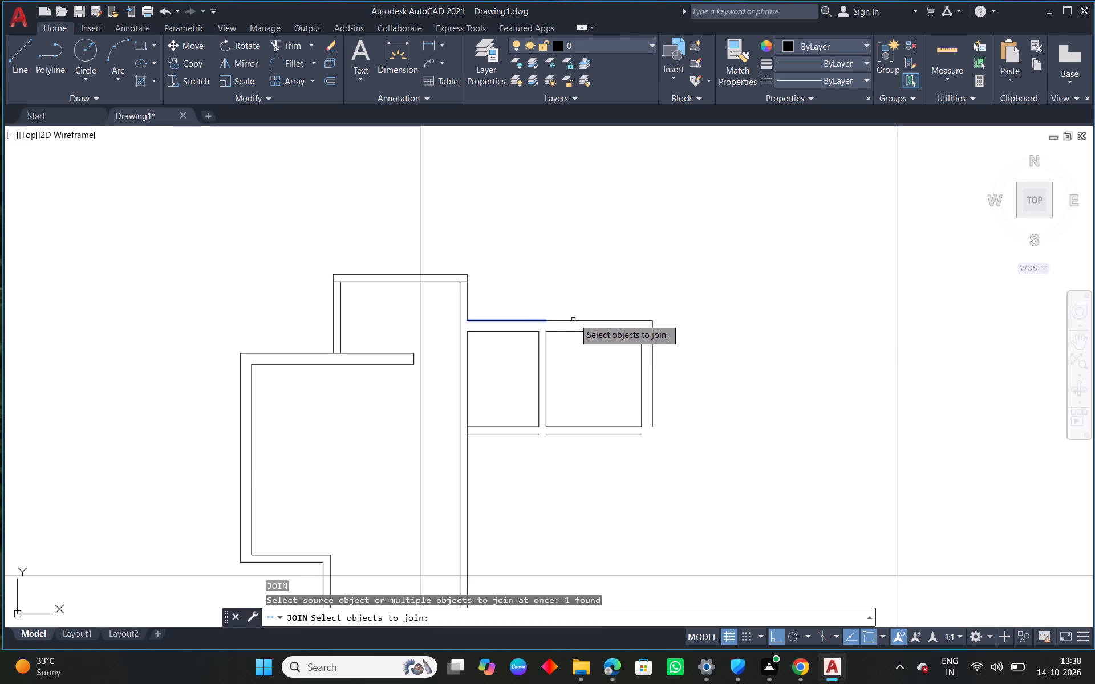
left_click(574, 319)
right_click(574, 319)
Fillet the bottom extension's inner bottom line with the outer side room's inner right line at zero radius.
scroll(575, 319, "down", 1)
middle_click_drag(640, 445, 632, 370)
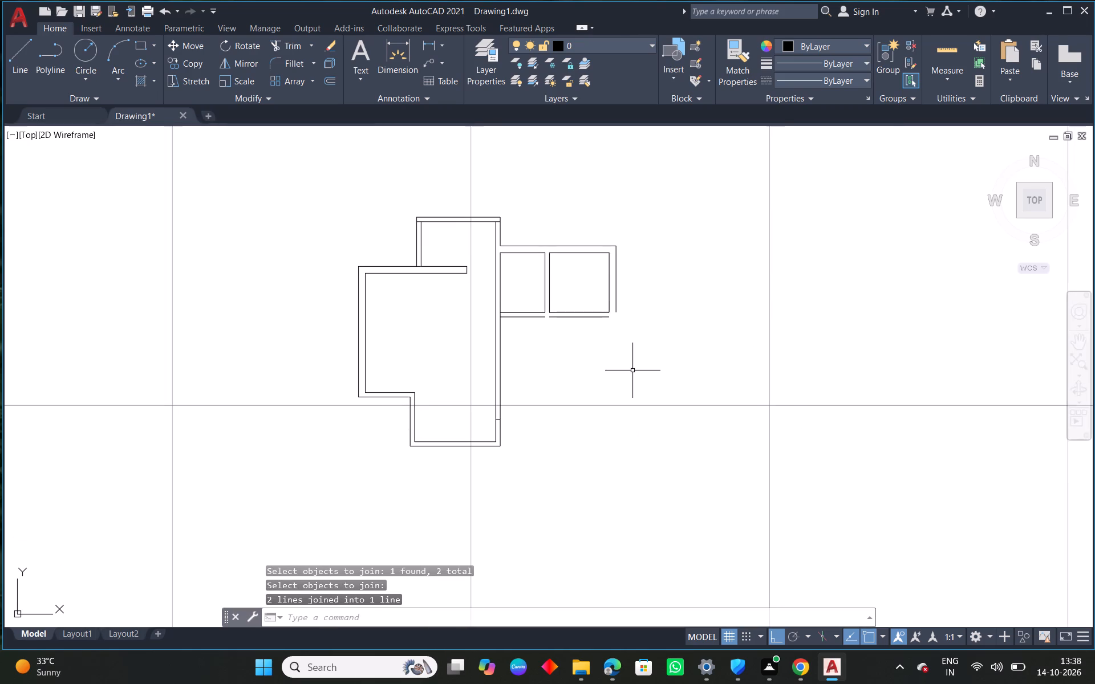
type("f")
key("space")
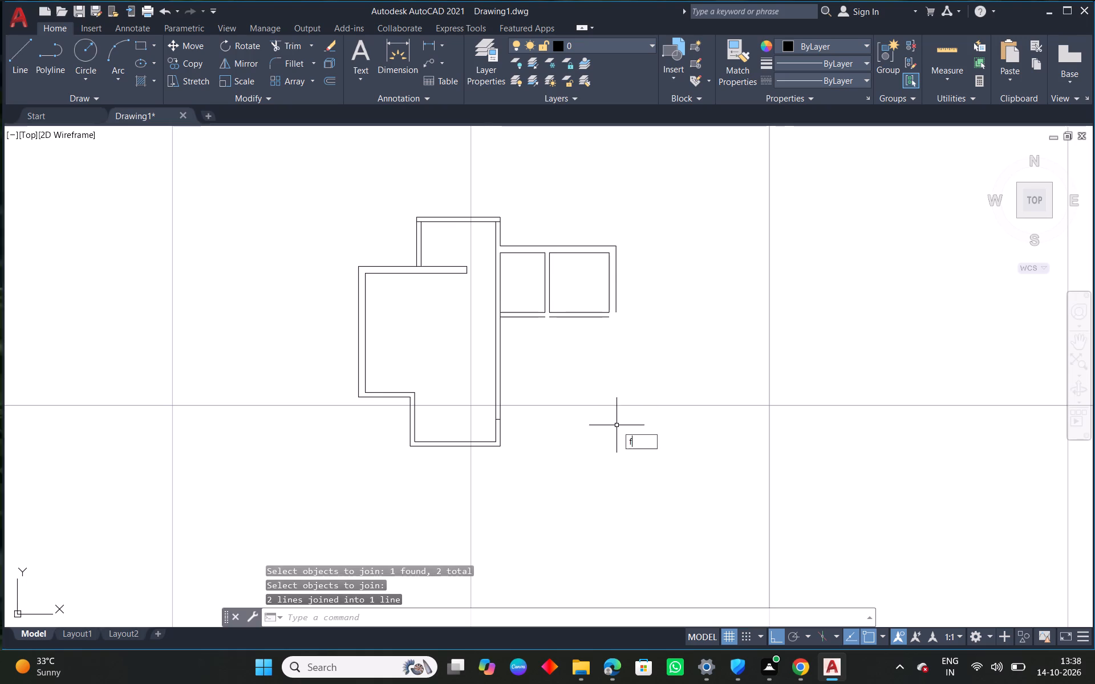
left_click(487, 441)
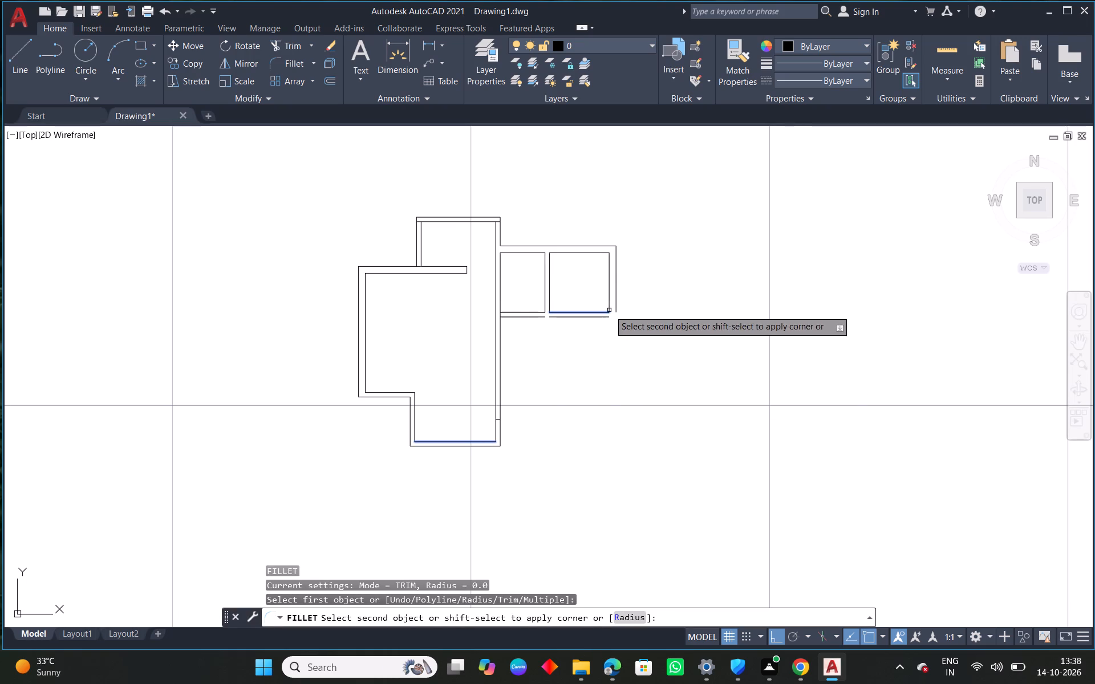
left_click(609, 308)
key("Escape")
right_click(550, 341)
left_click(612, 348)
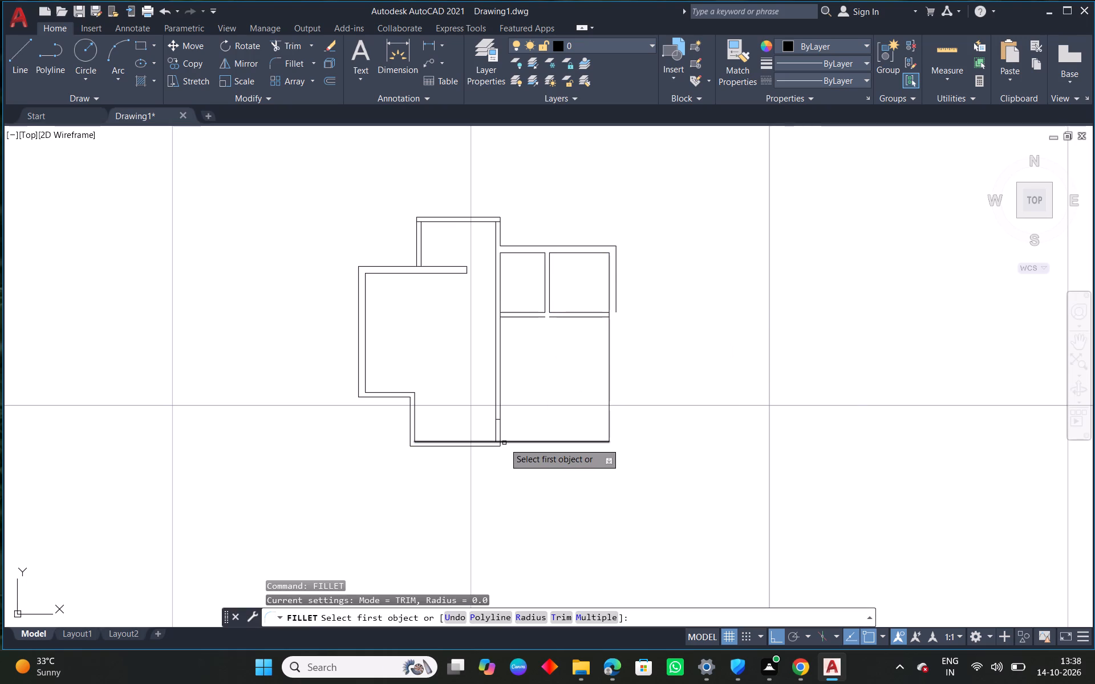
scroll(469, 443, "up", 2)
key("Escape")
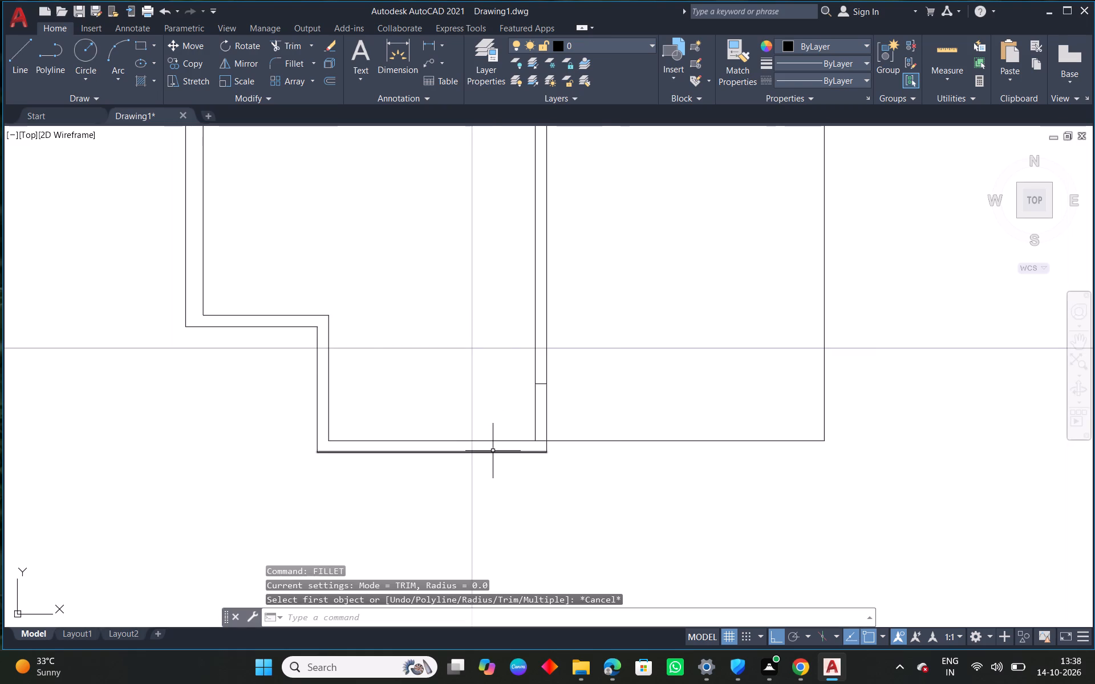
Delete the outer bottom line of the bottom extension.
left_click(493, 451)
key("Delete")
key("Escape")
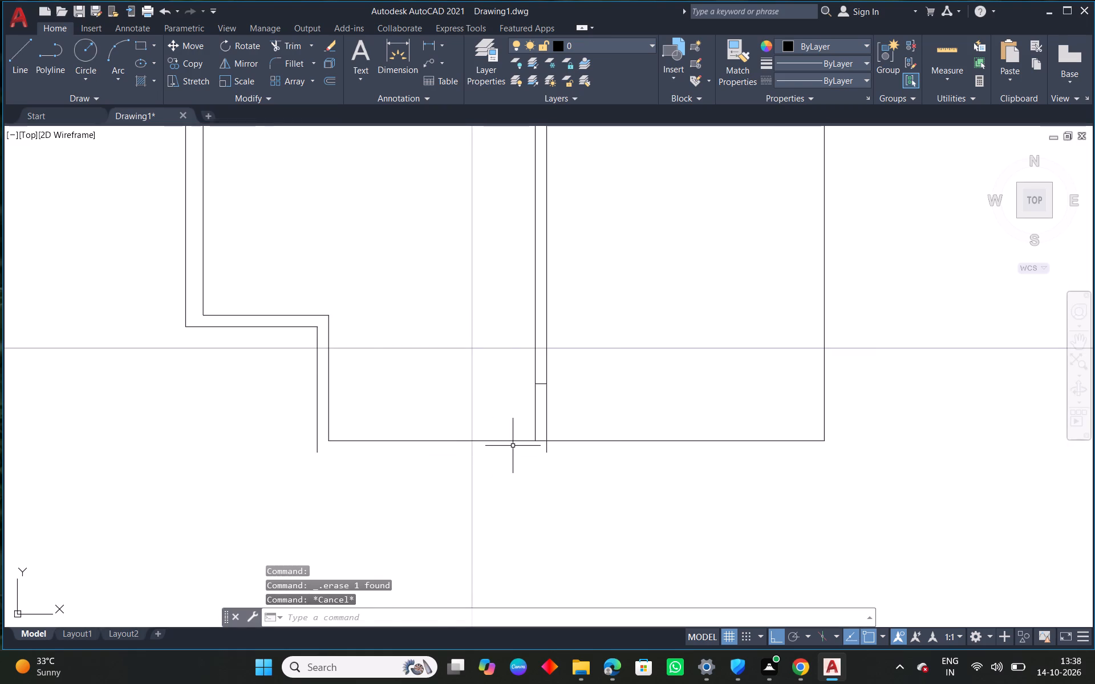
Offset the long inner bottom line 0.23 m outward, below the plan.
type("o 0.23")
key("Return")
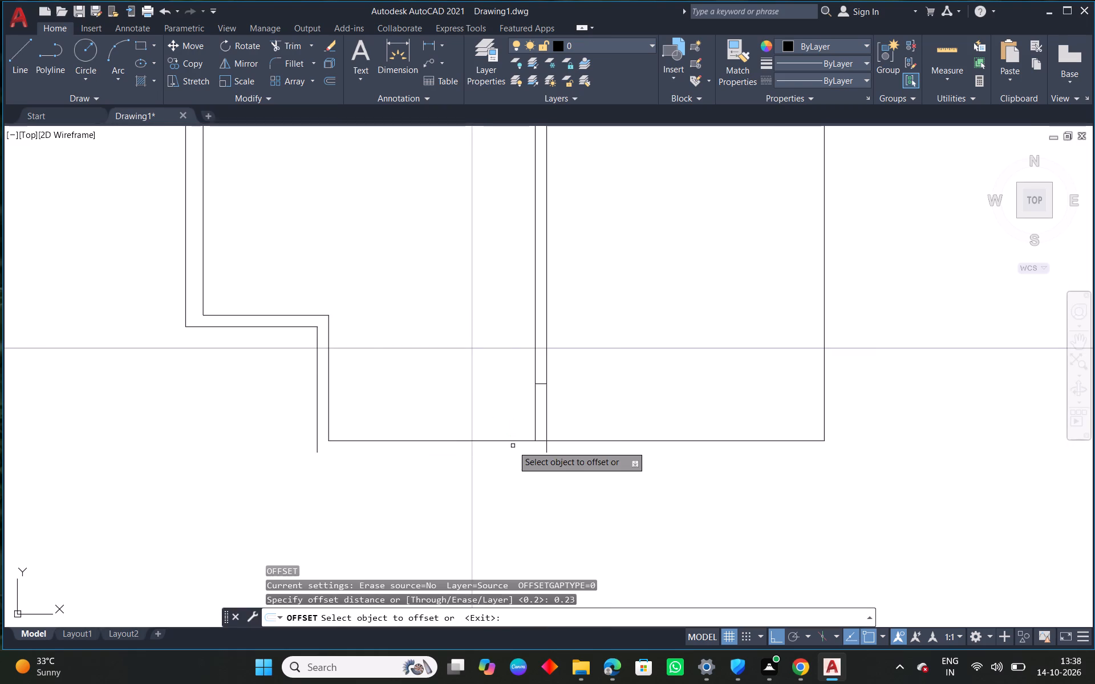
left_click_drag(463, 440, 463, 445)
left_click(457, 490)
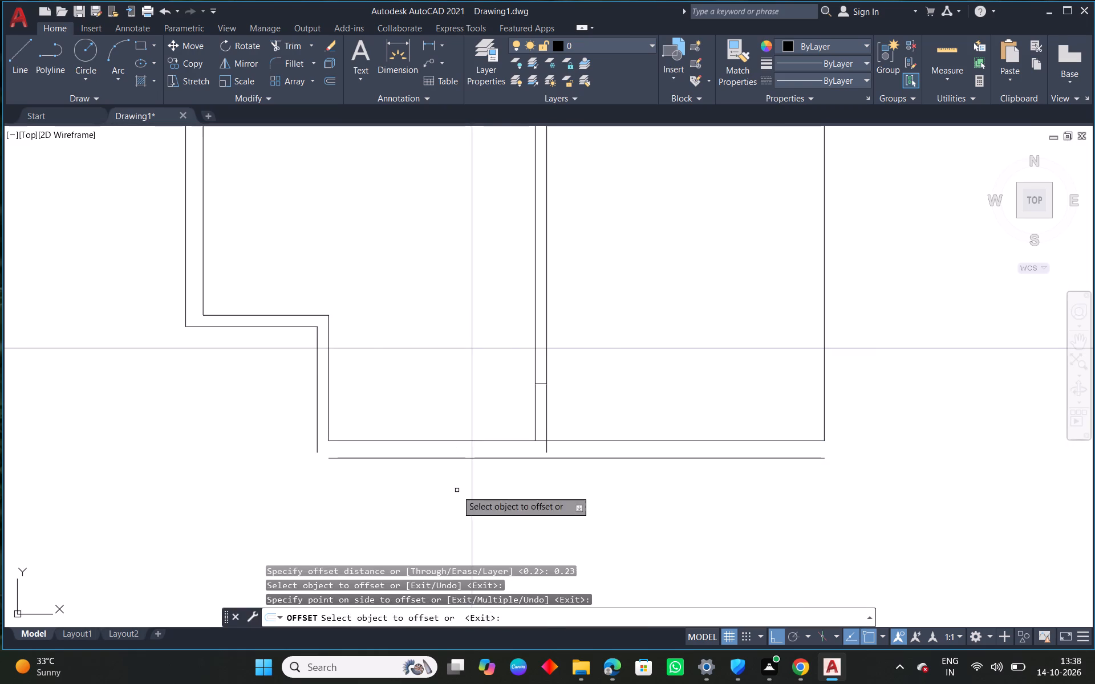
key("Escape")
Fillet the new outer bottom line with the bottom extension's outer left line at zero radius.
key("f")
key("space")
left_click(337, 458)
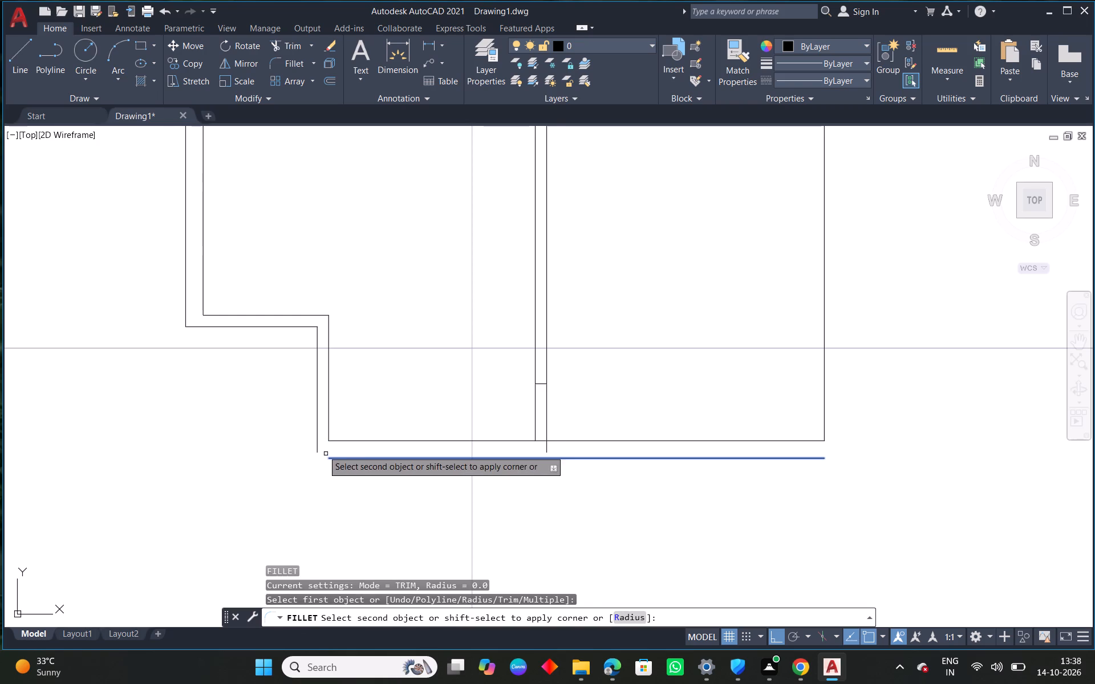
left_click(317, 445)
Trim the vertical and horizontal line pieces crossing the junction of the middle wall with the bottom wall.
middle_click_drag(640, 463, 489, 433)
scroll(400, 414, "up", 3)
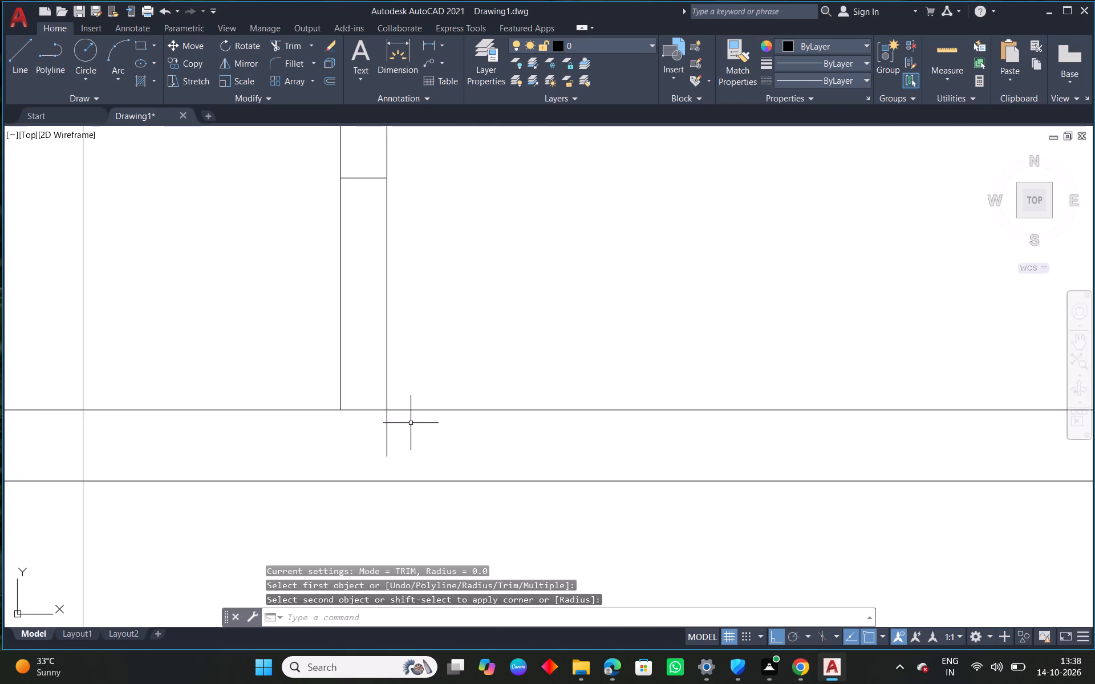
type("tr")
key("space")
key("space")
left_click_drag(411, 427, 371, 426)
left_click_drag(370, 420, 363, 367)
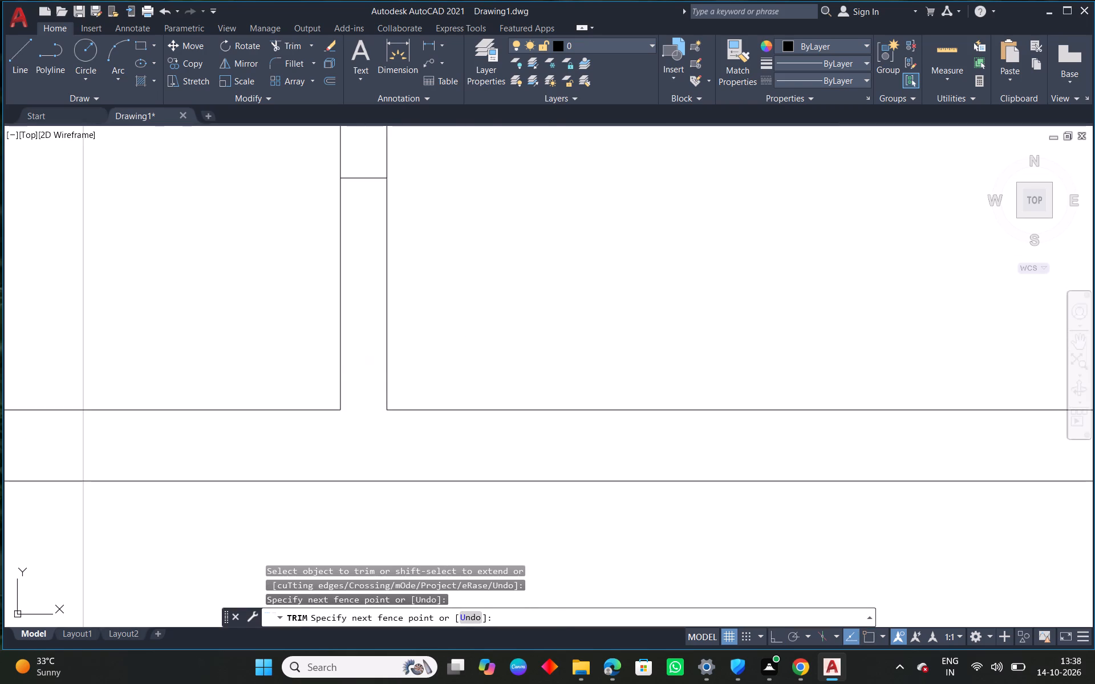
key("Escape")
Fillet the outer bottom wall line with the outer right wall line at zero radius.
scroll(424, 423, "down", 3)
scroll(468, 446, "down", 1)
middle_click_drag(577, 485, 546, 444)
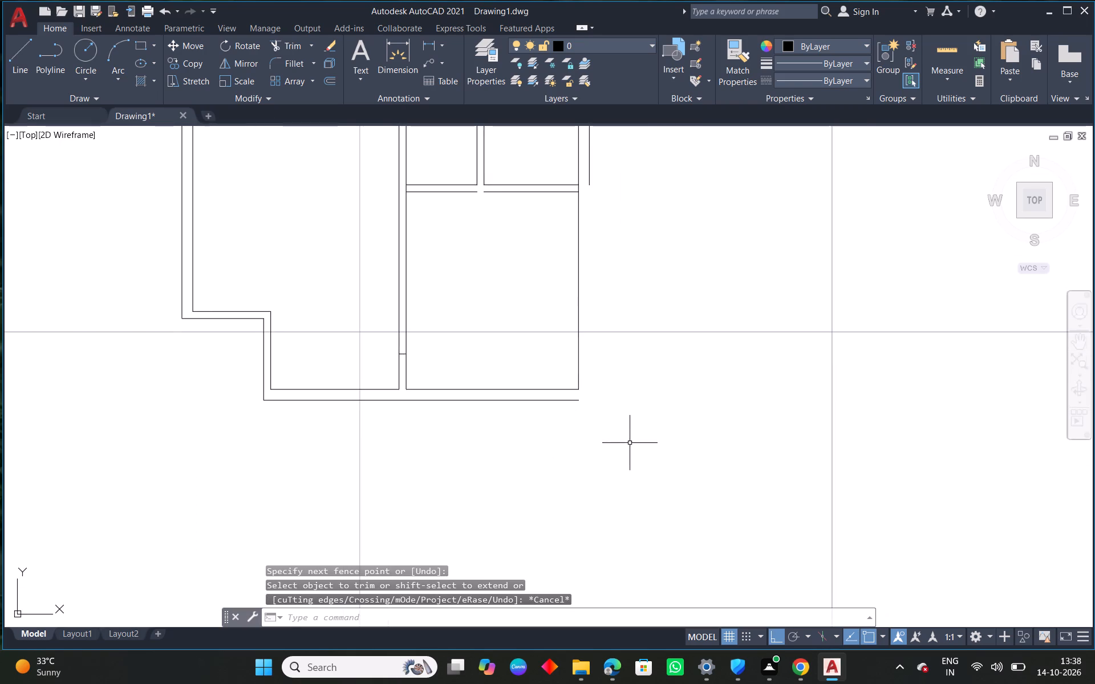
middle_click_drag(631, 443, 604, 458)
middle_click_drag(651, 442, 626, 468)
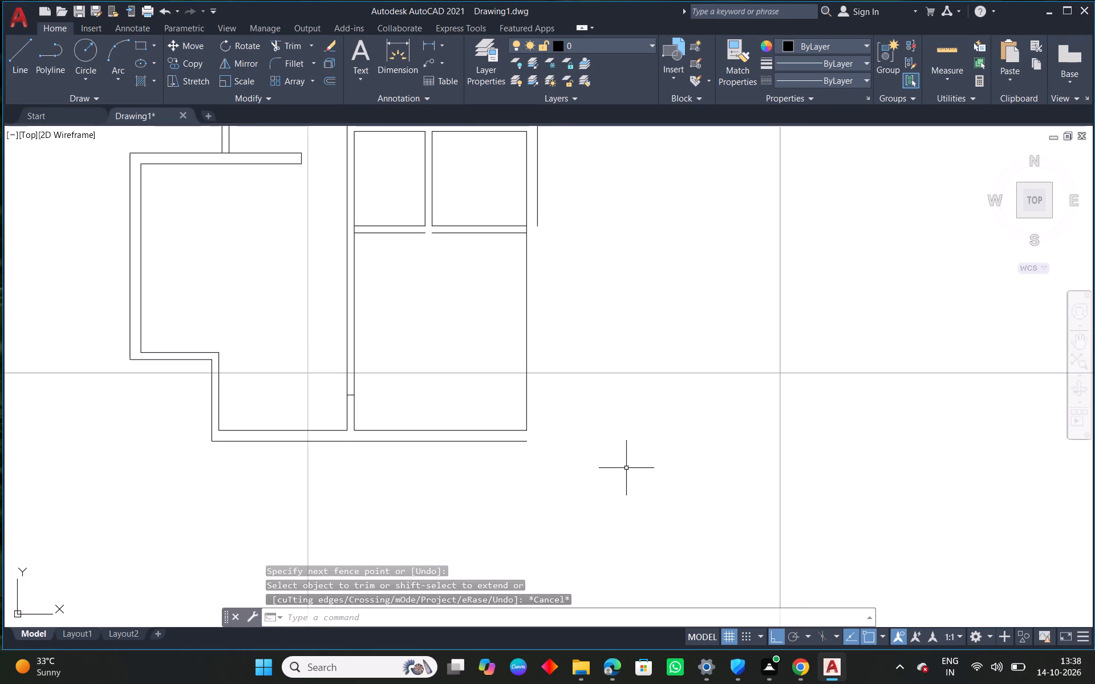
key("f")
key("space")
left_click(513, 442)
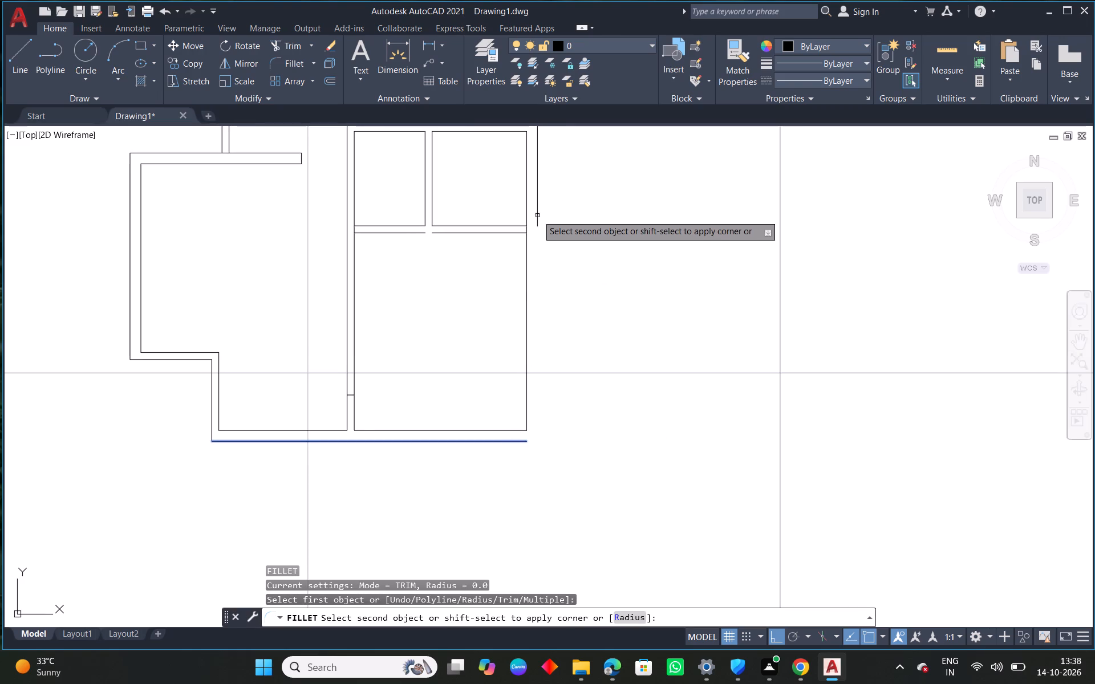
left_click(537, 215)
key("Escape")
Join the two collinear pieces of the lower wall line beneath the side rooms into one line.
middle_click_drag(427, 286, 453, 345)
key("j")
key("space")
scroll(466, 301, "up", 2)
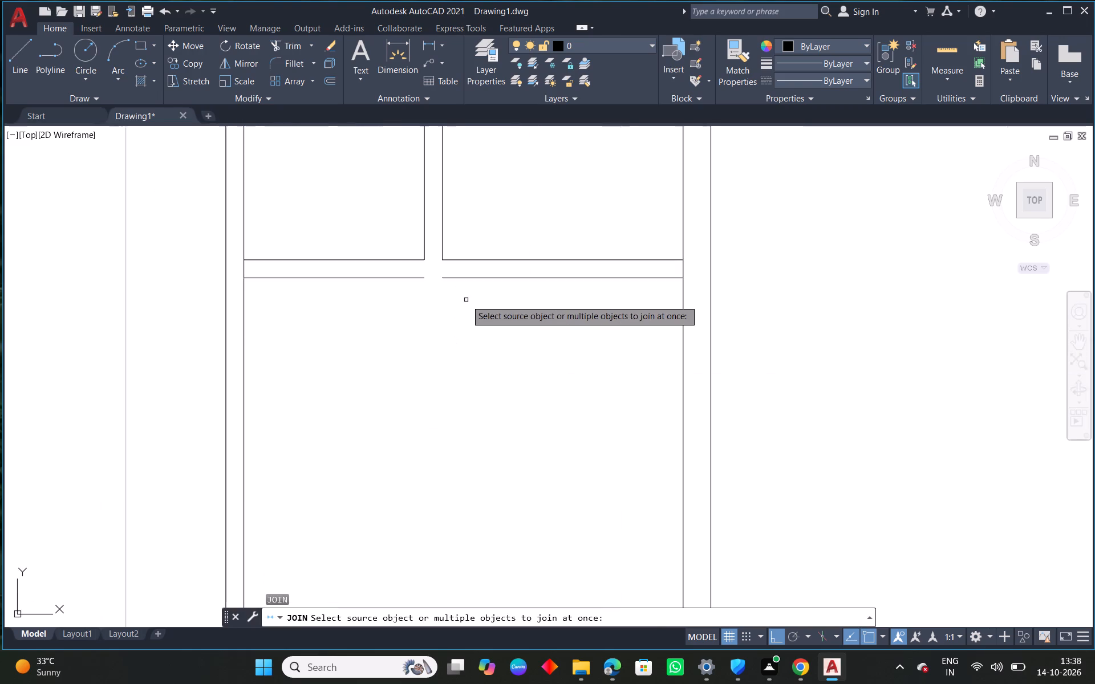
left_click_drag(479, 308, 462, 295)
left_click(400, 272)
right_click(400, 272)
scroll(478, 304, "down", 2)
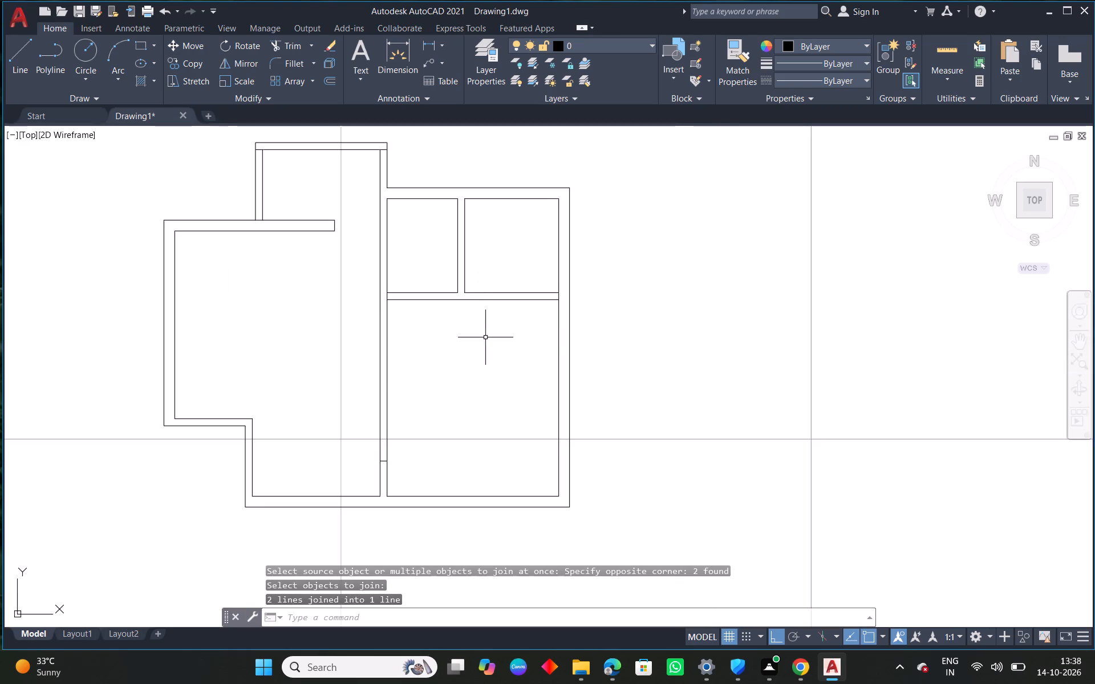
Trim the short vertical piece where the wall beneath the side rooms meets the middle wall.
scroll(374, 295, "up", 4)
type("tr")
key("space")
key("space")
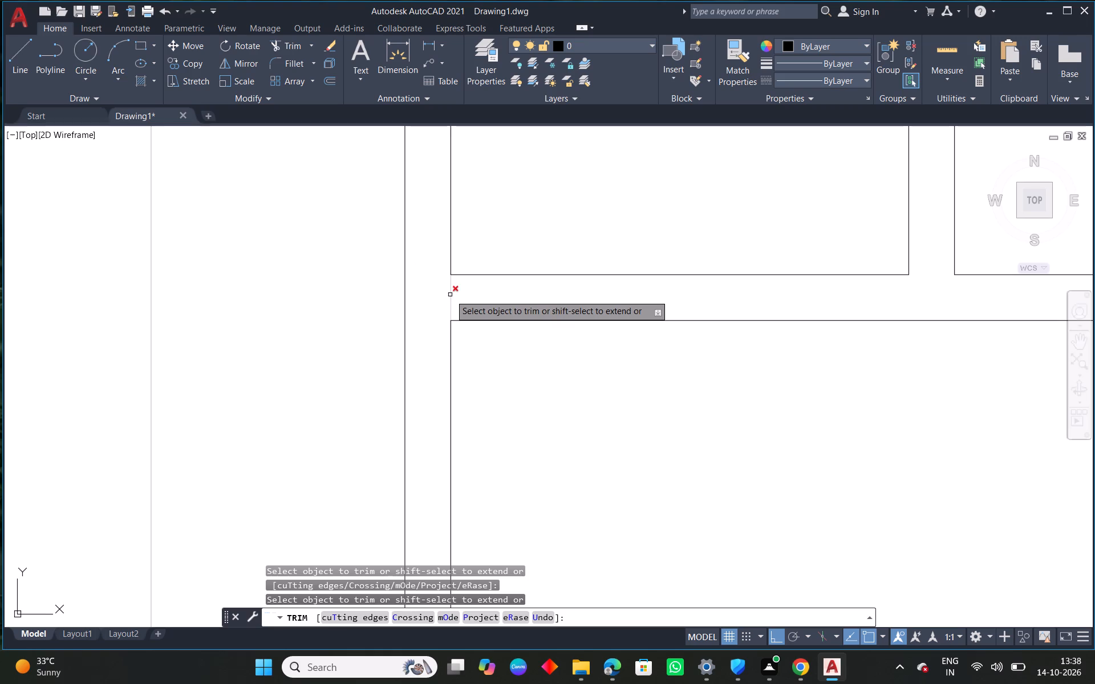
left_click(450, 295)
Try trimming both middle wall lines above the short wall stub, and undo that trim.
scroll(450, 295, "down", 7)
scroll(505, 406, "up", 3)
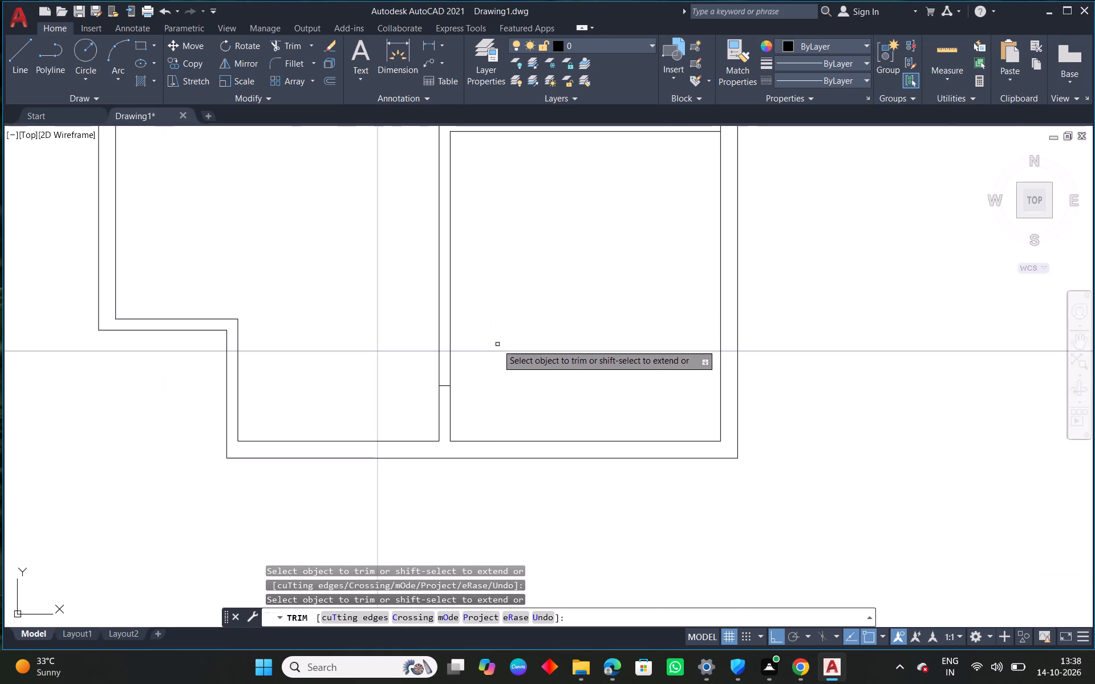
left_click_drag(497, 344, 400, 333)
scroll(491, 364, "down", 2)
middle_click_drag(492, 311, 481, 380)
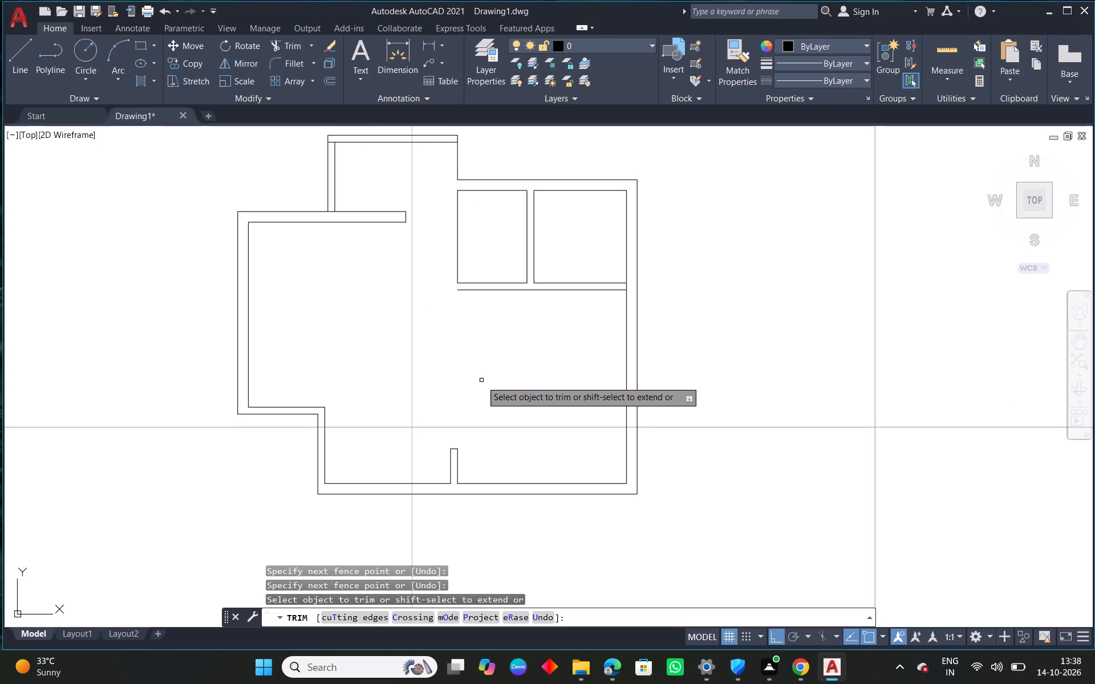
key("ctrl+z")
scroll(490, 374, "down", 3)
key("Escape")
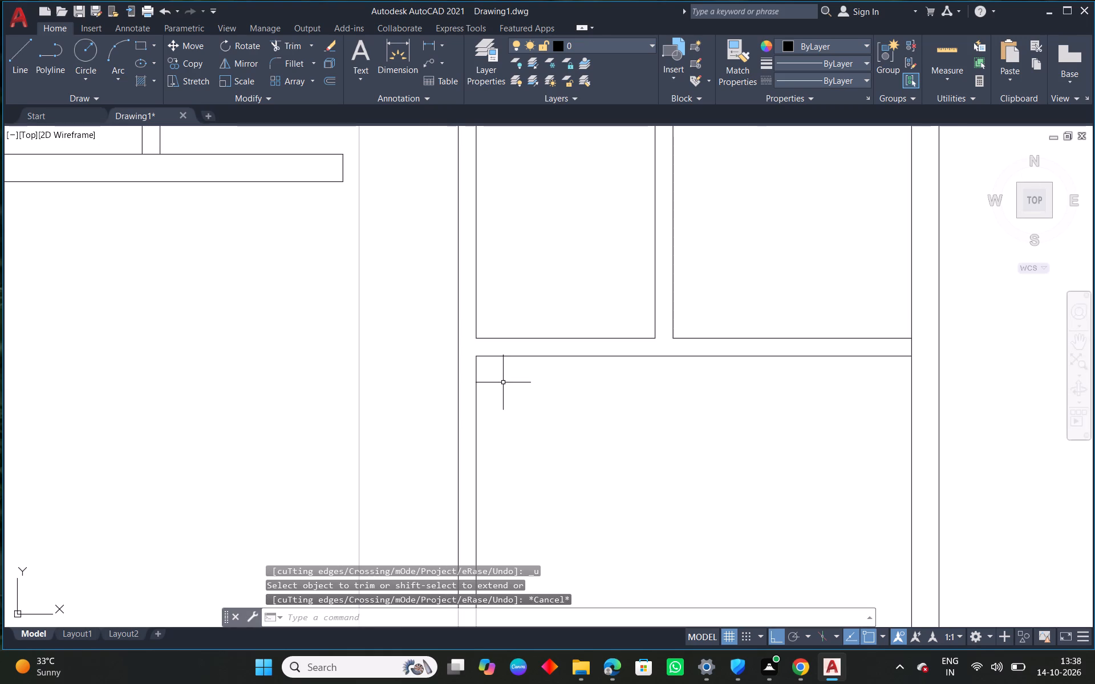
Fillet the lower wall line beneath the side rooms with the middle wall's left line at zero radius.
key("f")
key("space")
left_click(484, 355)
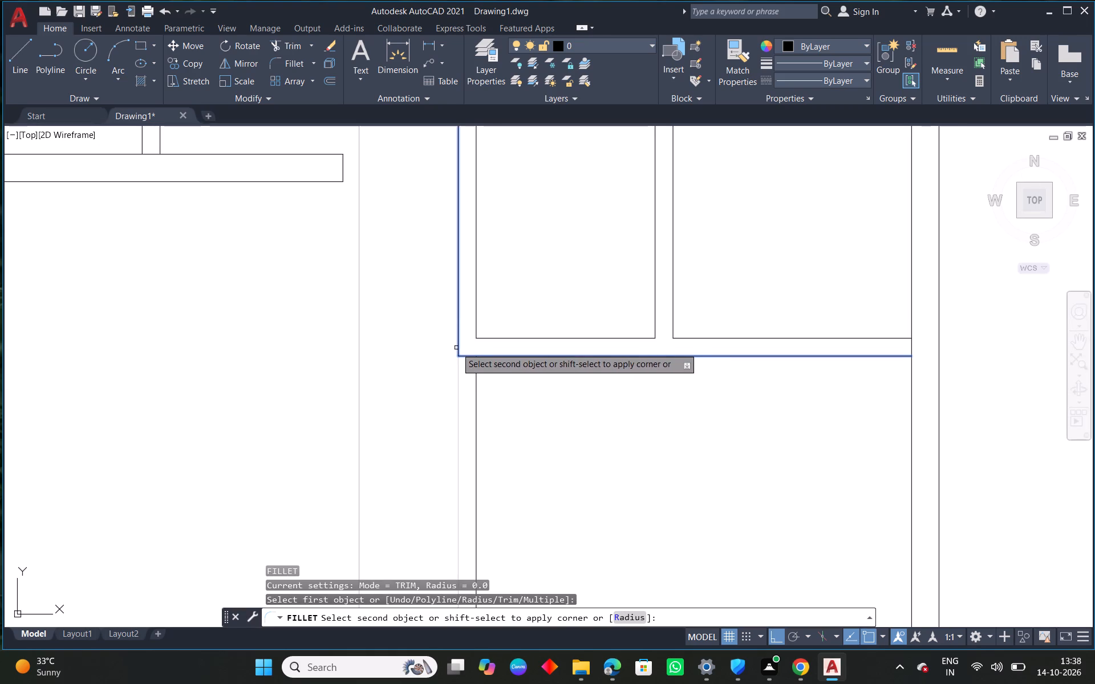
left_click(457, 348)
Draw the wall stub's left line from the inner bottom wall line up to the short cap line.
scroll(506, 375, "down", 3)
middle_click_drag(540, 446, 533, 378)
scroll(496, 472, "up", 3)
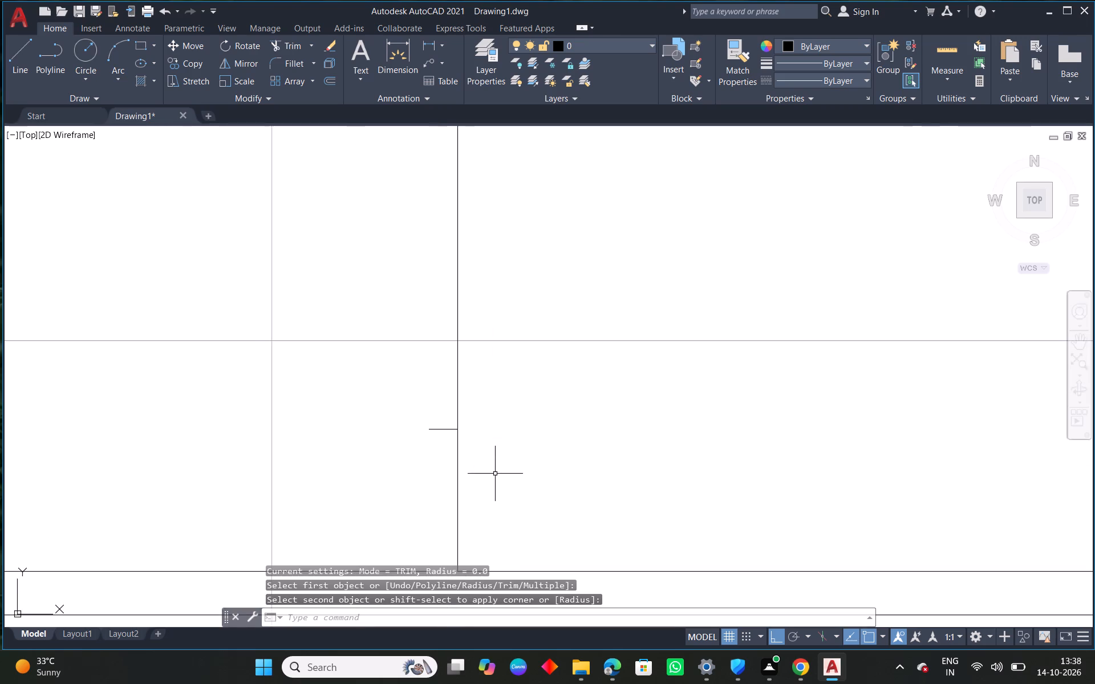
type("l")
key("space")
middle_click_drag(496, 468, 516, 335)
left_click(450, 433)
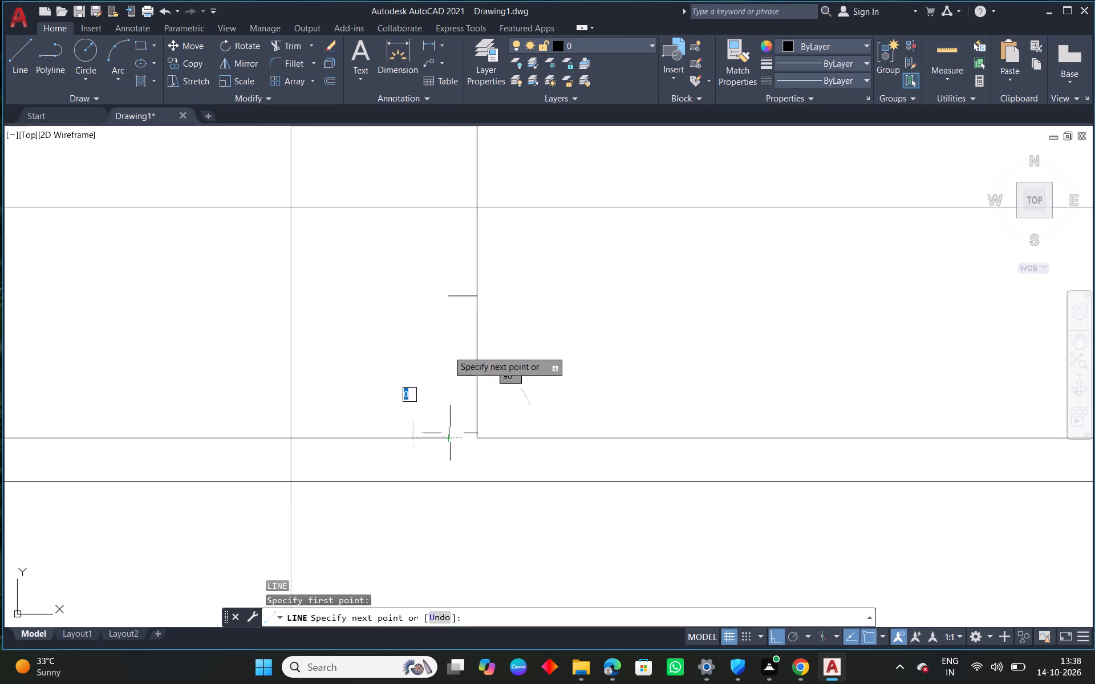
left_click(449, 291)
key("Escape")
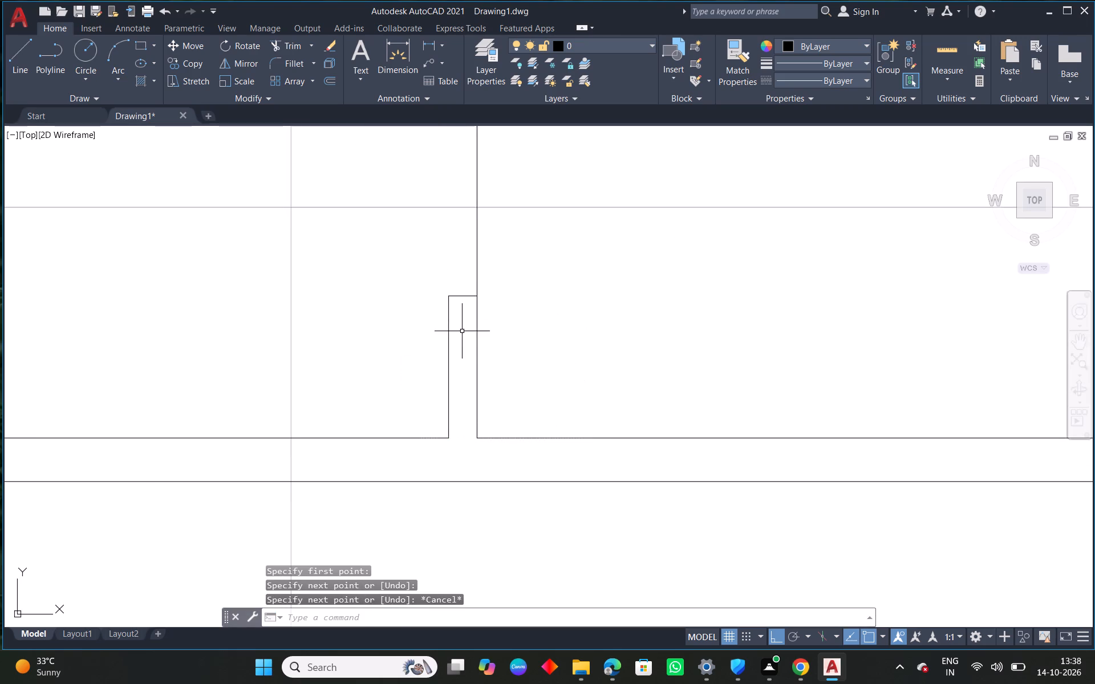
Fillet the stub's short cap line with its new left line at zero radius.
type("f")
key("space")
scroll(471, 317, "up", 2)
left_click(426, 262)
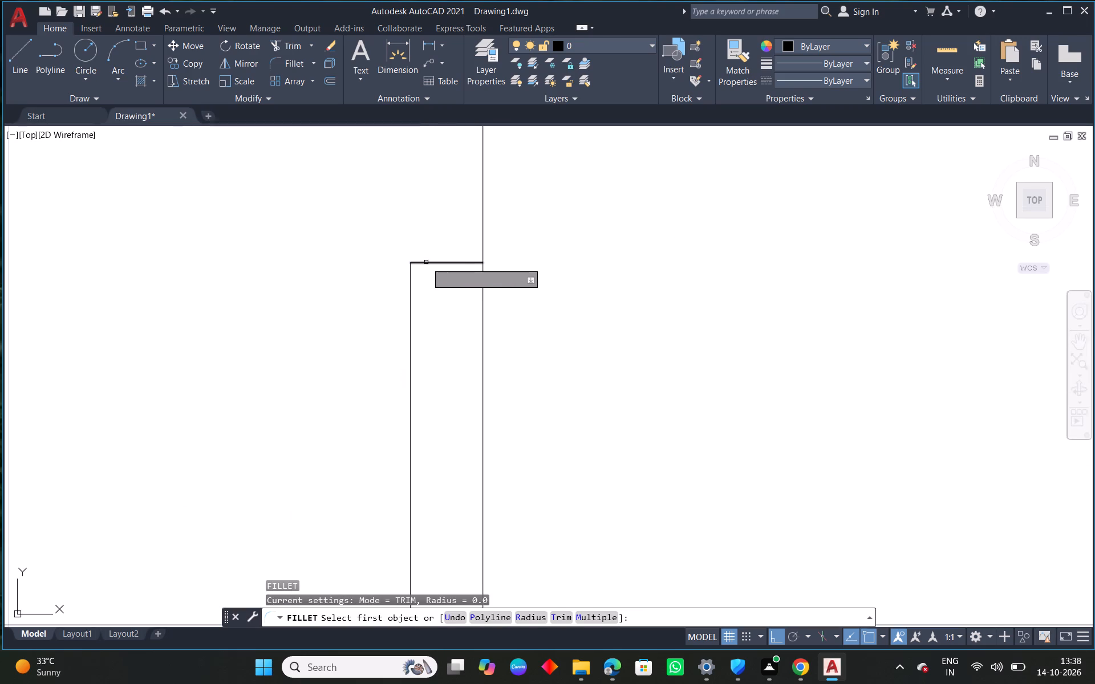
left_click(410, 290)
key("Escape")
scroll(413, 293, "down", 2)
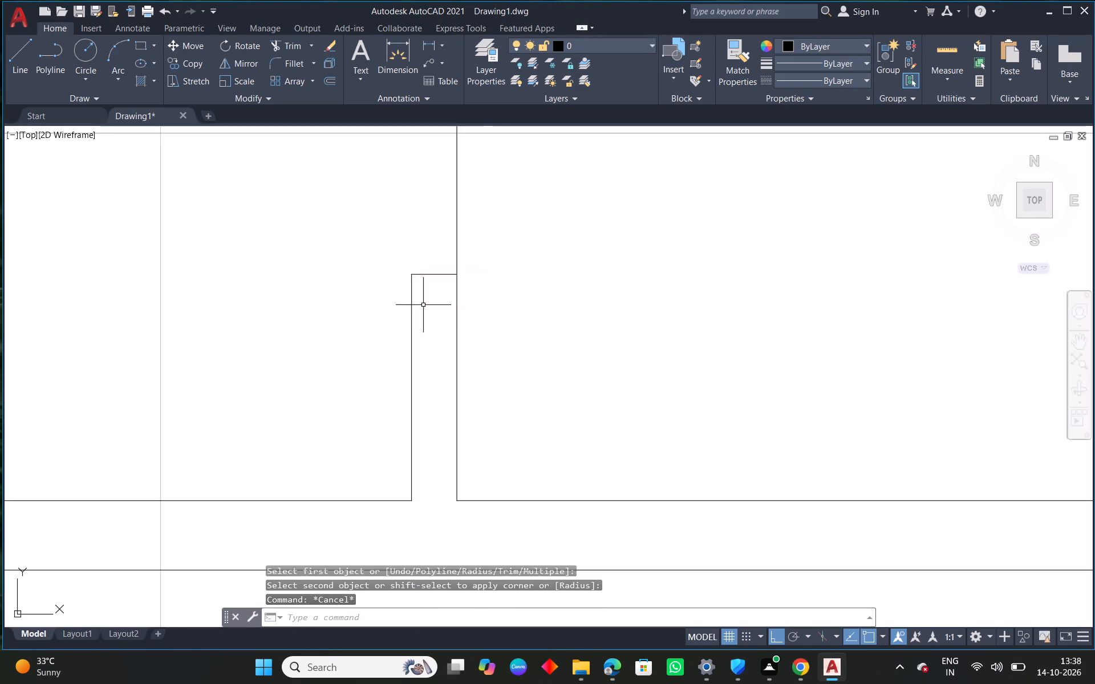
Trim the remaining middle wall line between the side rooms' lower wall and the stub.
scroll(434, 317, "down", 2)
middle_click_drag(498, 277, 478, 395)
middle_click_drag(469, 303, 467, 373)
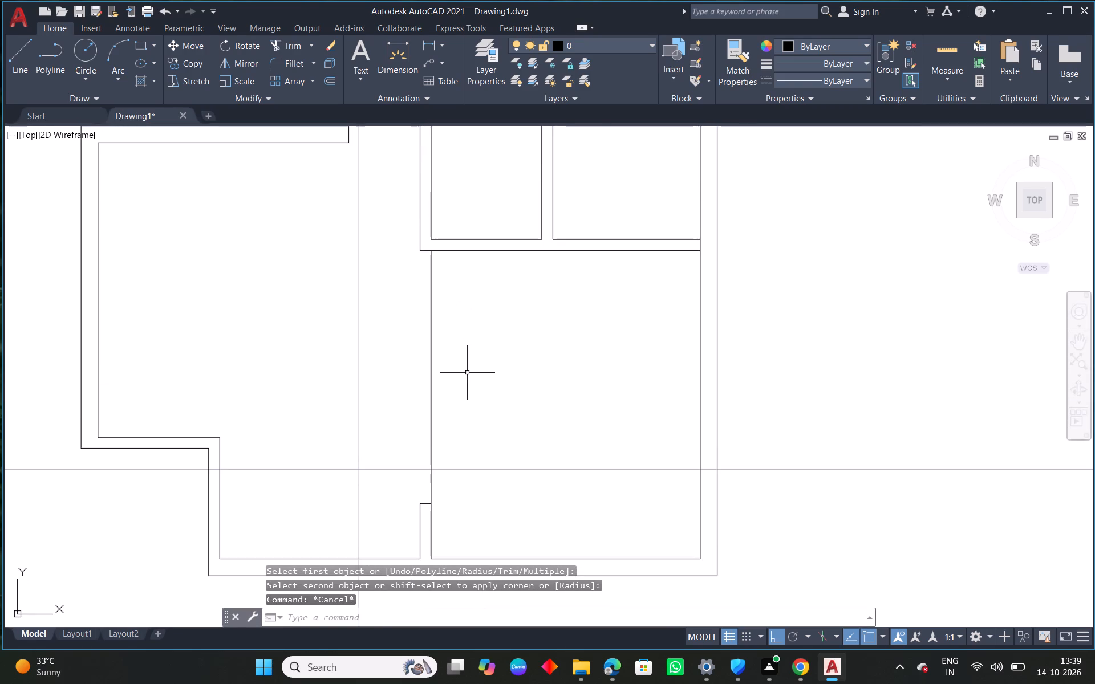
type("tr")
key("space")
key("space")
left_click_drag(476, 372, 369, 378)
key("Escape")
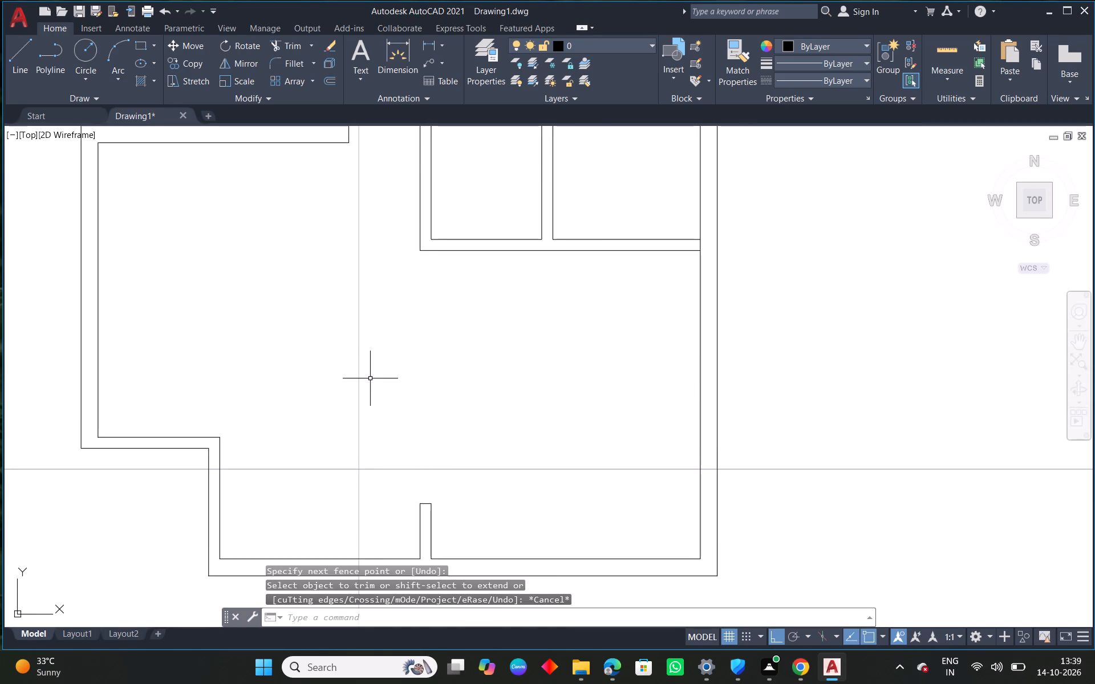
Trim the inner right wall line piece crossing the junction with the wall beneath the side rooms.
scroll(370, 378, "down", 1)
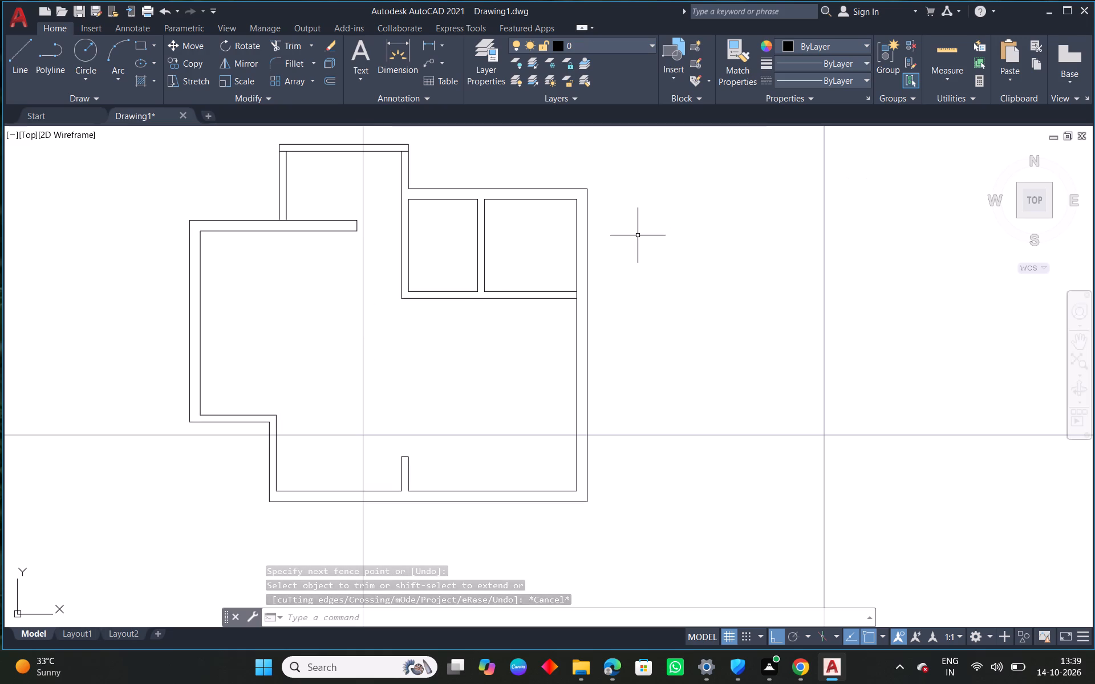
middle_click_drag(596, 450, 605, 409)
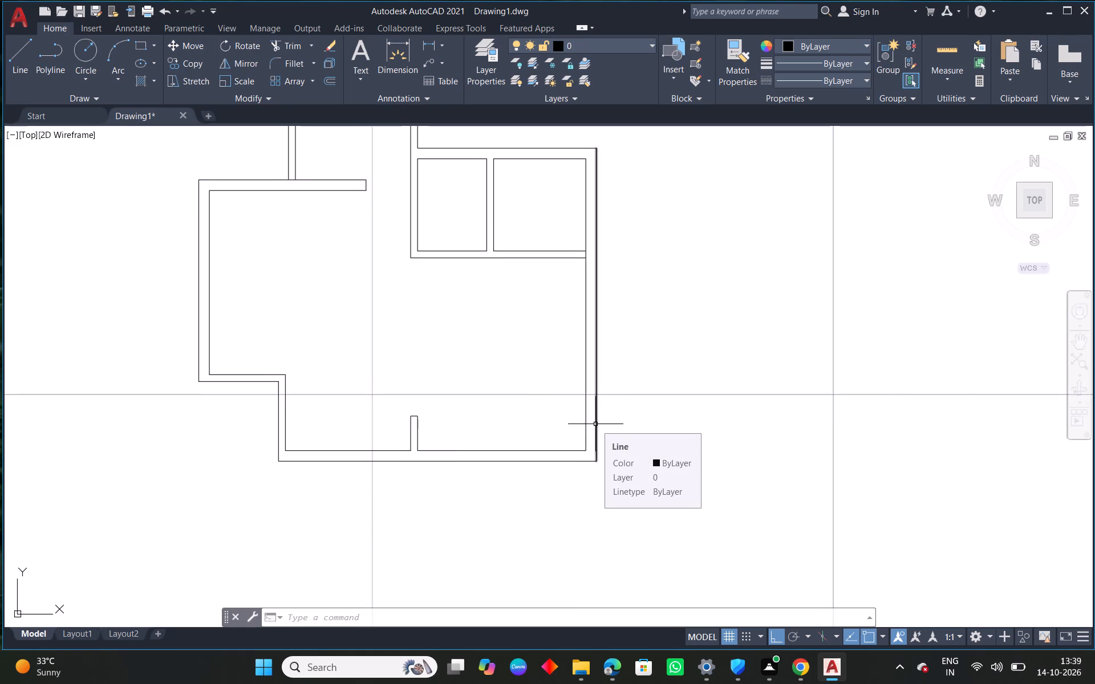
middle_click_drag(570, 341, 479, 432)
scroll(539, 287, "up", 3)
middle_click_drag(442, 467, 591, 327)
scroll(510, 381, "up", 1)
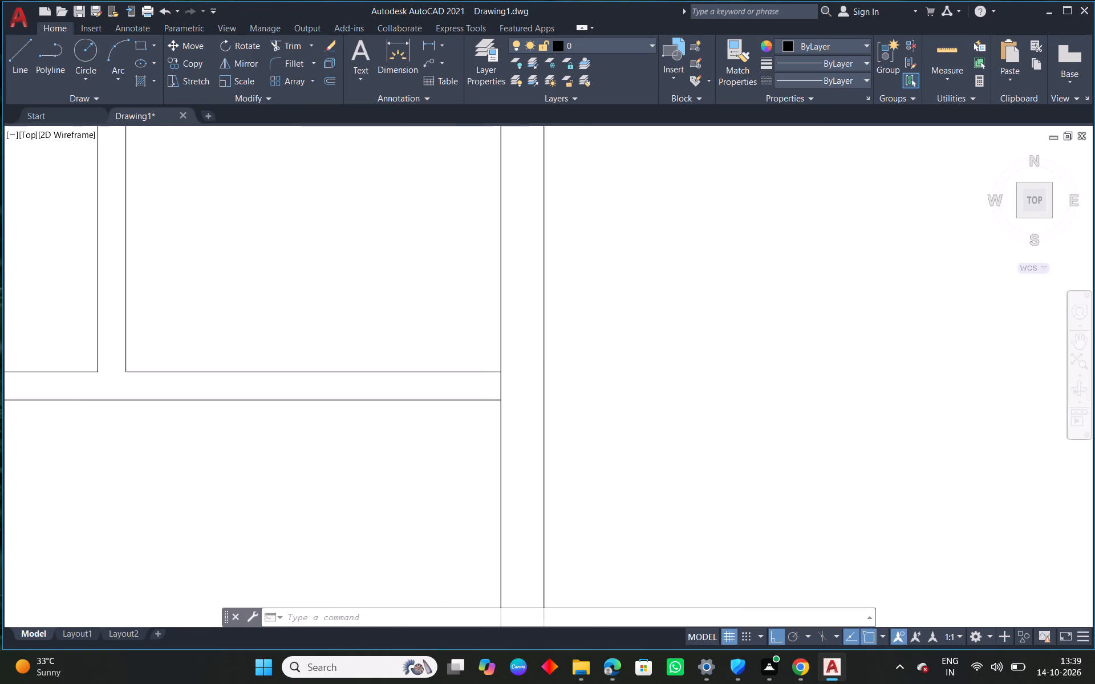
scroll(511, 381, "up", 1)
type("tr")
key("space")
key("space")
left_click_drag(509, 383, 442, 393)
scroll(516, 393, "down", 7)
key("Escape")
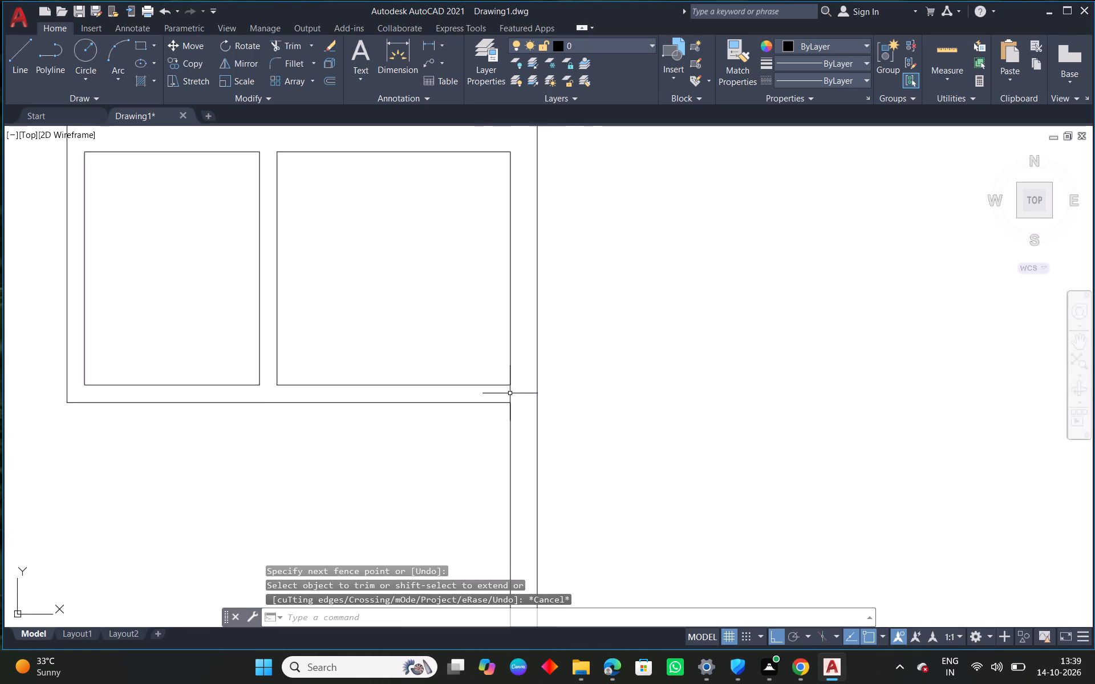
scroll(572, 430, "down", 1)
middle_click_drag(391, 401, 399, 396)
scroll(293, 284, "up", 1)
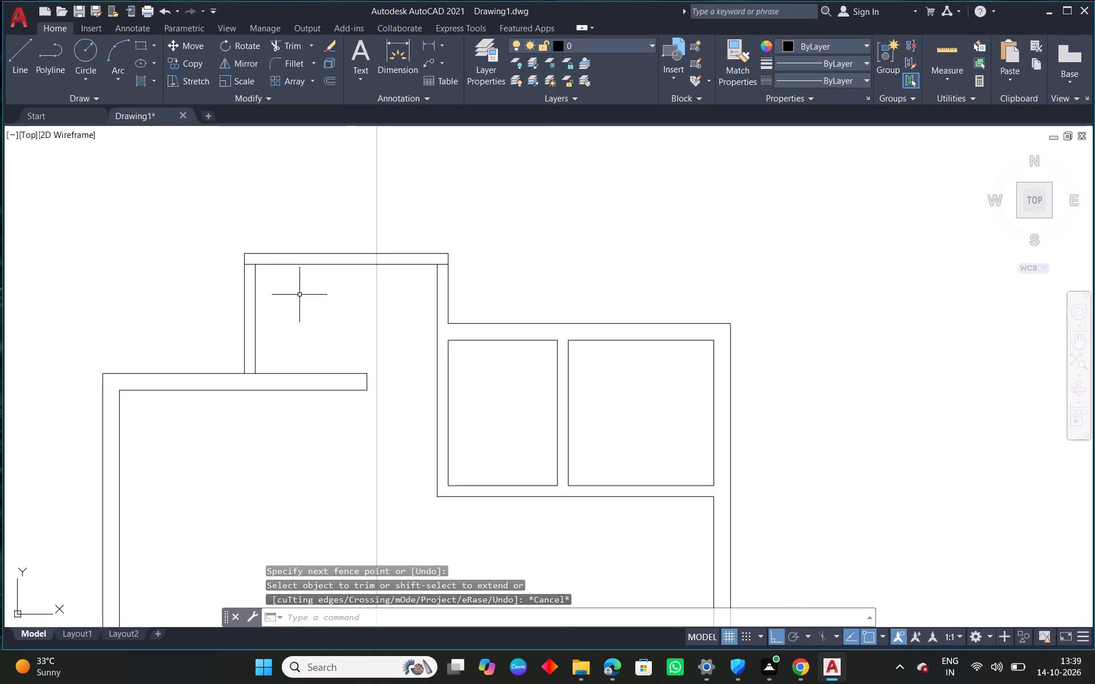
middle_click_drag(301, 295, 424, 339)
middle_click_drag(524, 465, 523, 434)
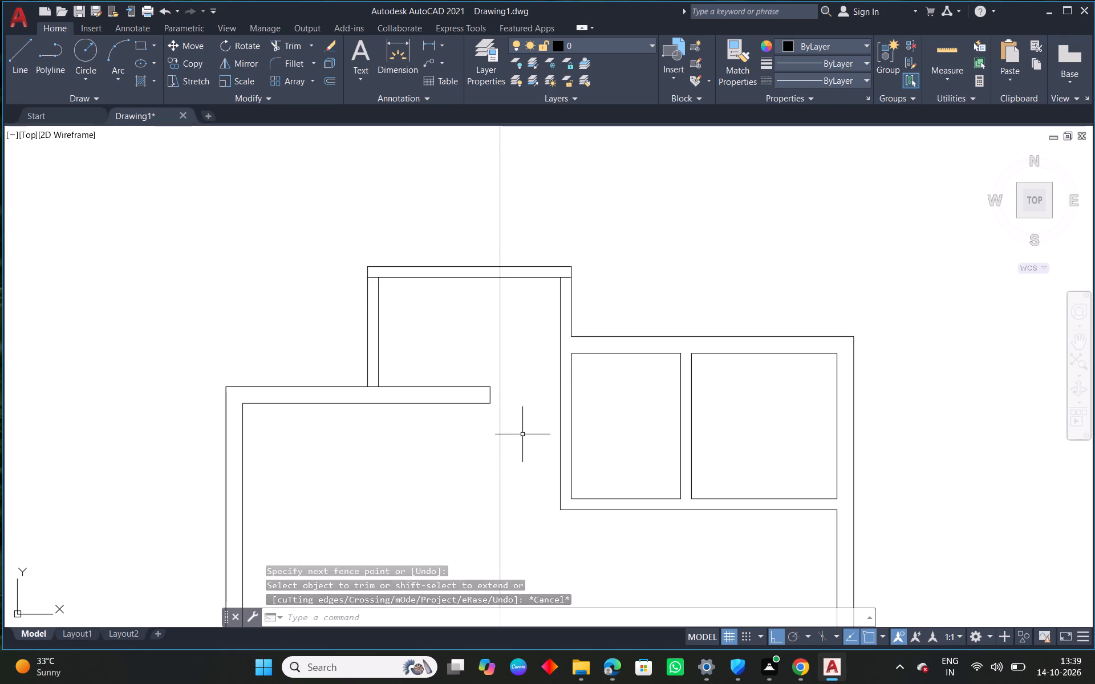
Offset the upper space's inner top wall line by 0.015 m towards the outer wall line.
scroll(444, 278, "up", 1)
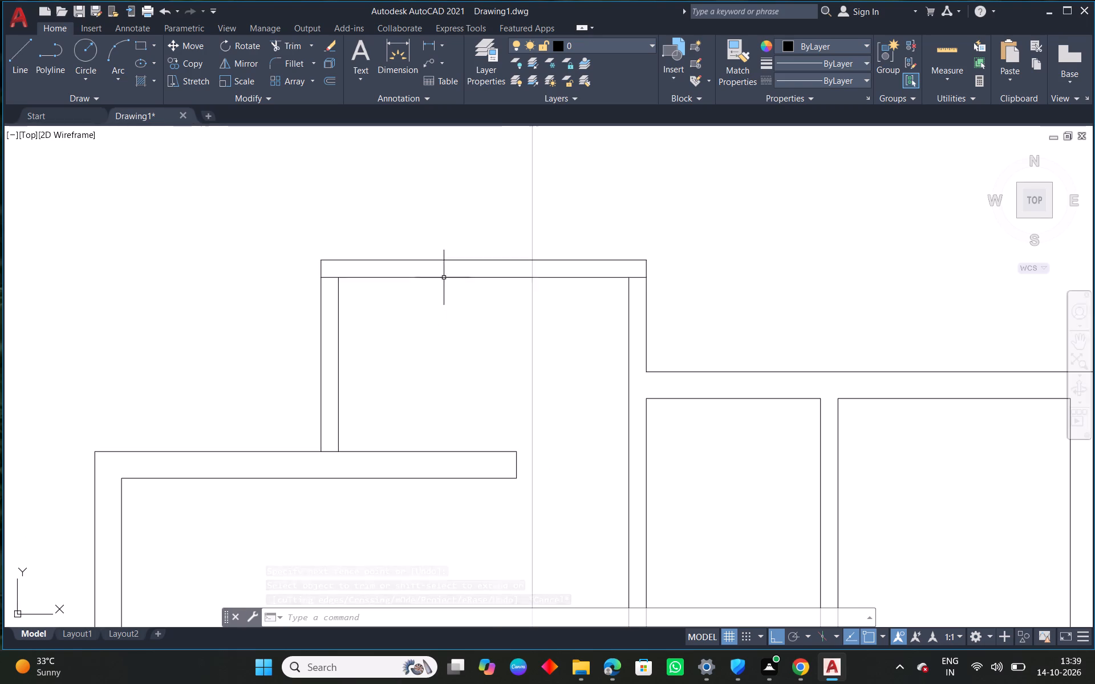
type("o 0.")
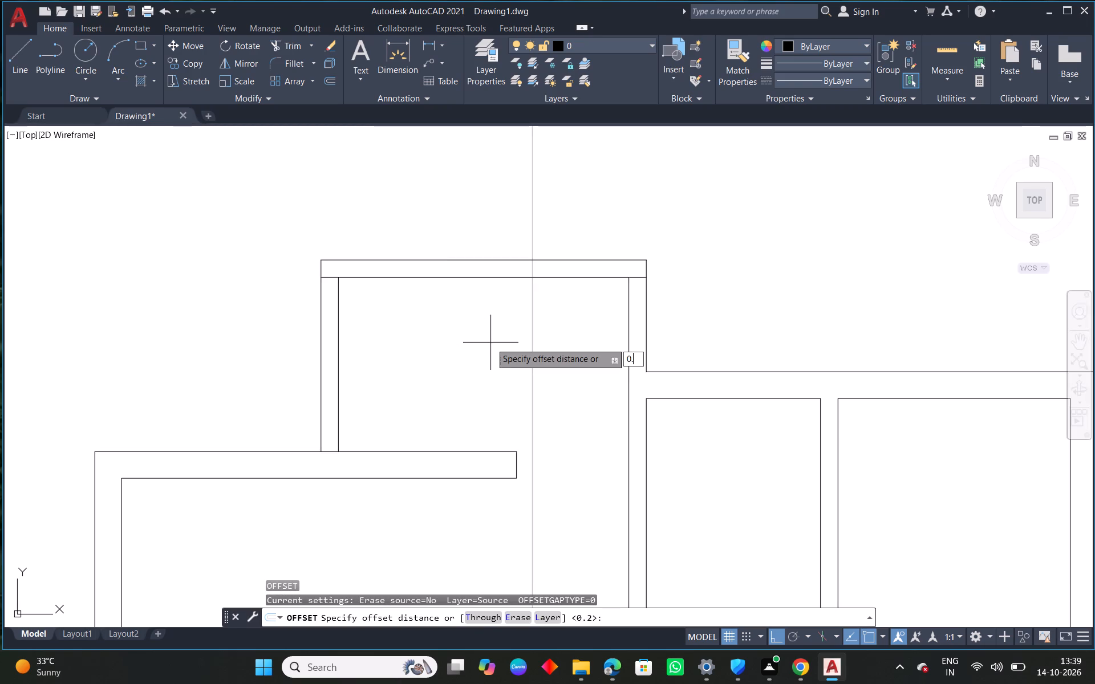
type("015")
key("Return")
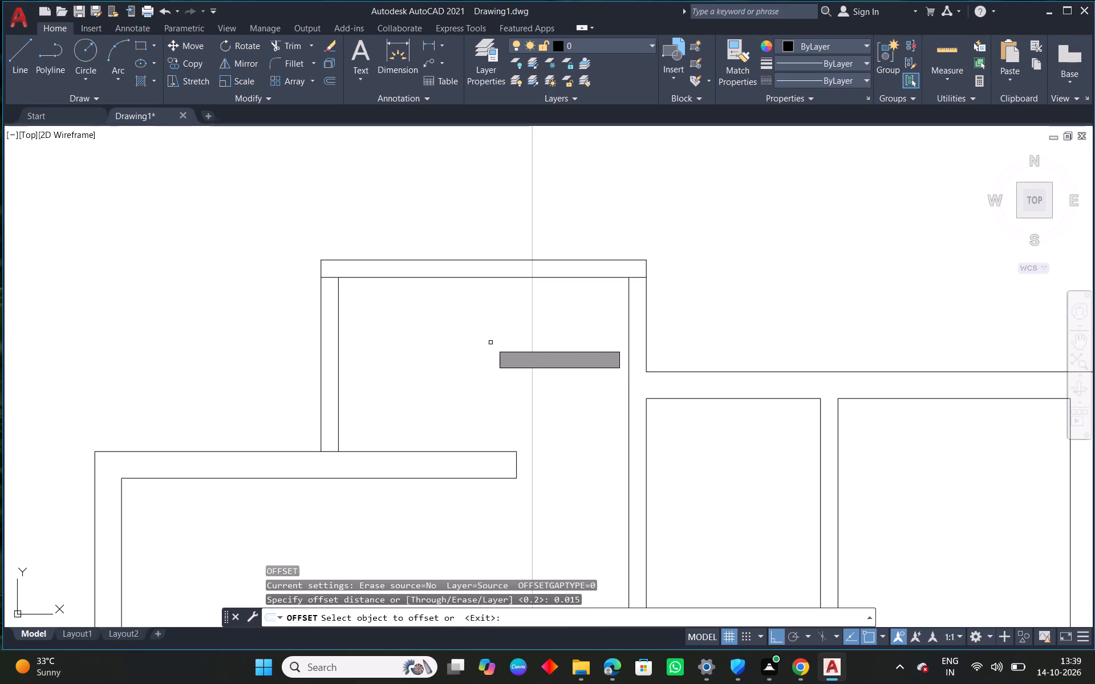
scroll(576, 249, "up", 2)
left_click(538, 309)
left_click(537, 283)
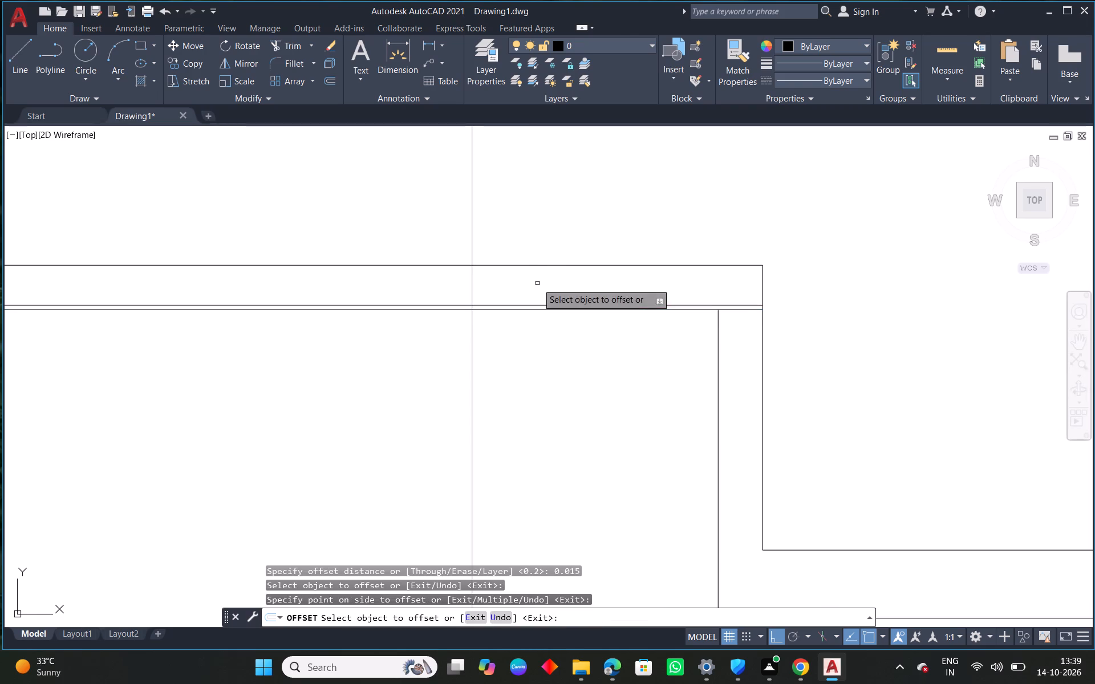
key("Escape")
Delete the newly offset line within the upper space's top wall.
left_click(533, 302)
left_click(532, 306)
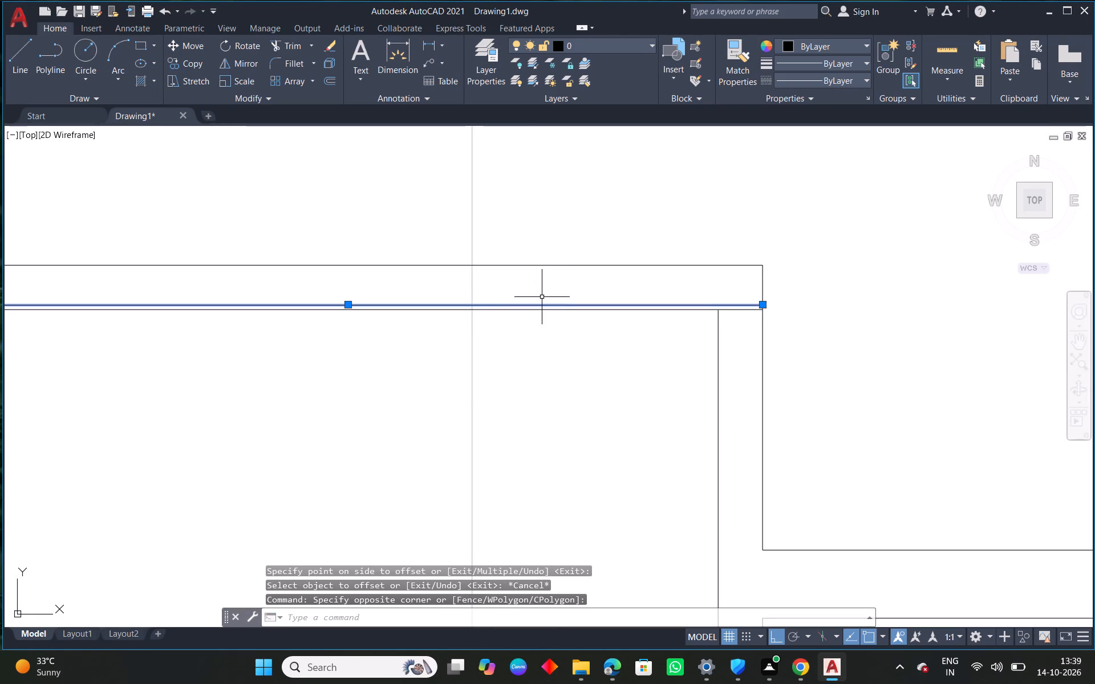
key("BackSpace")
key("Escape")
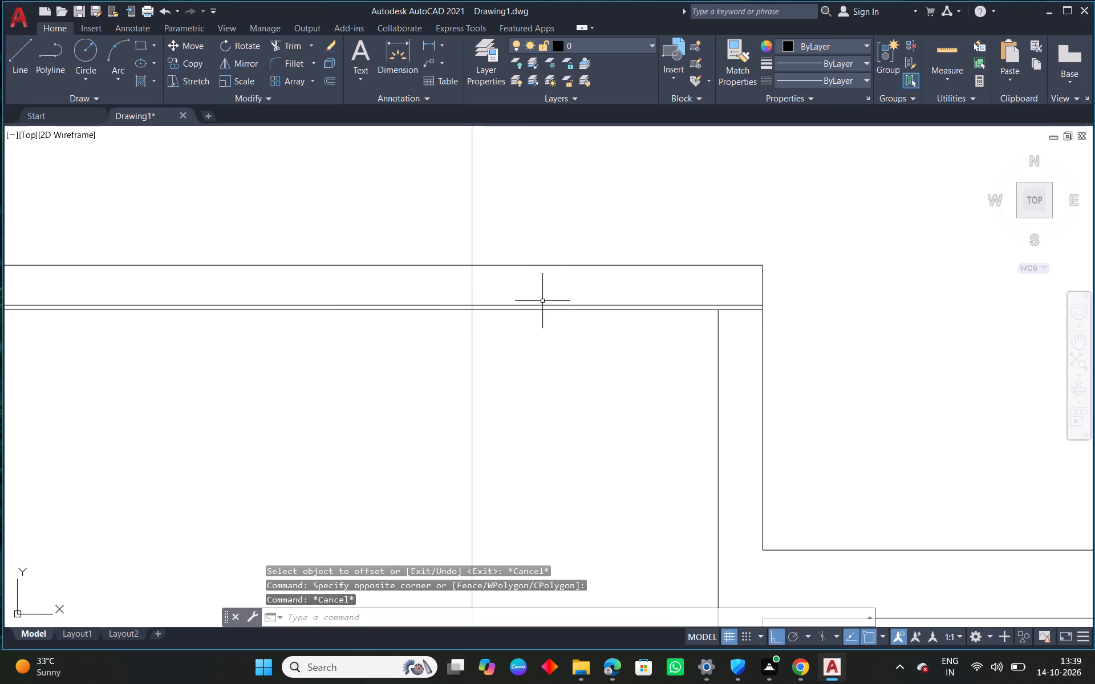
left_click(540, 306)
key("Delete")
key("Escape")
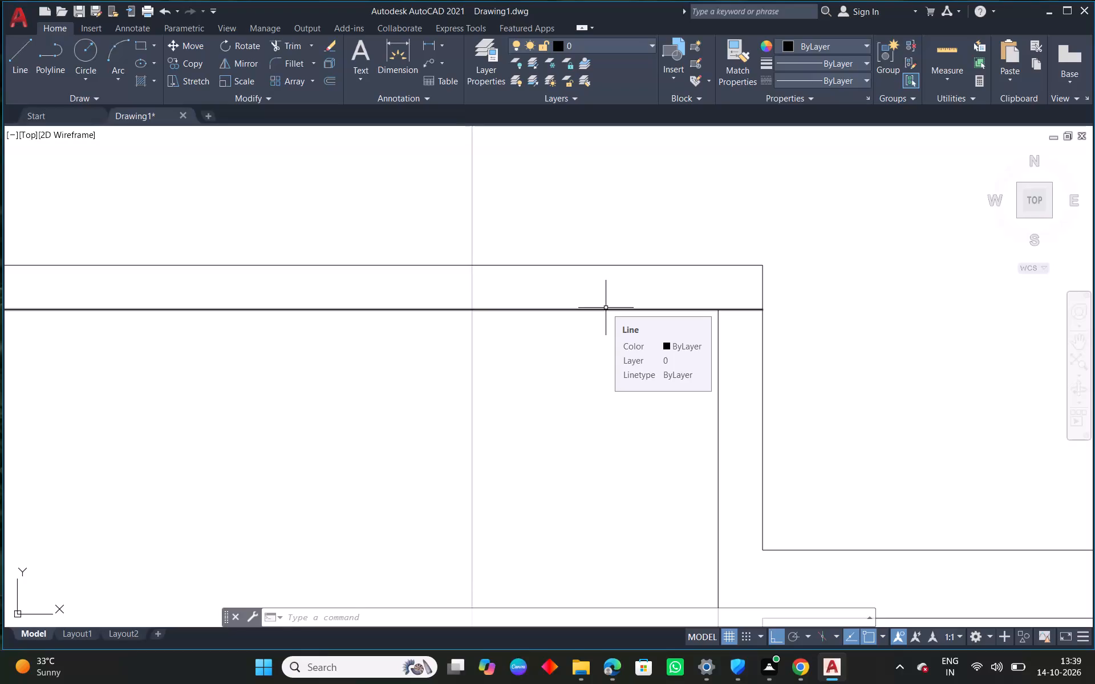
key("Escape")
Offset the upper space's inner top wall line outward by 0.05 m, and offset that copy another 0.05 m.
scroll(654, 597, "down", 3)
left_click(593, 625)
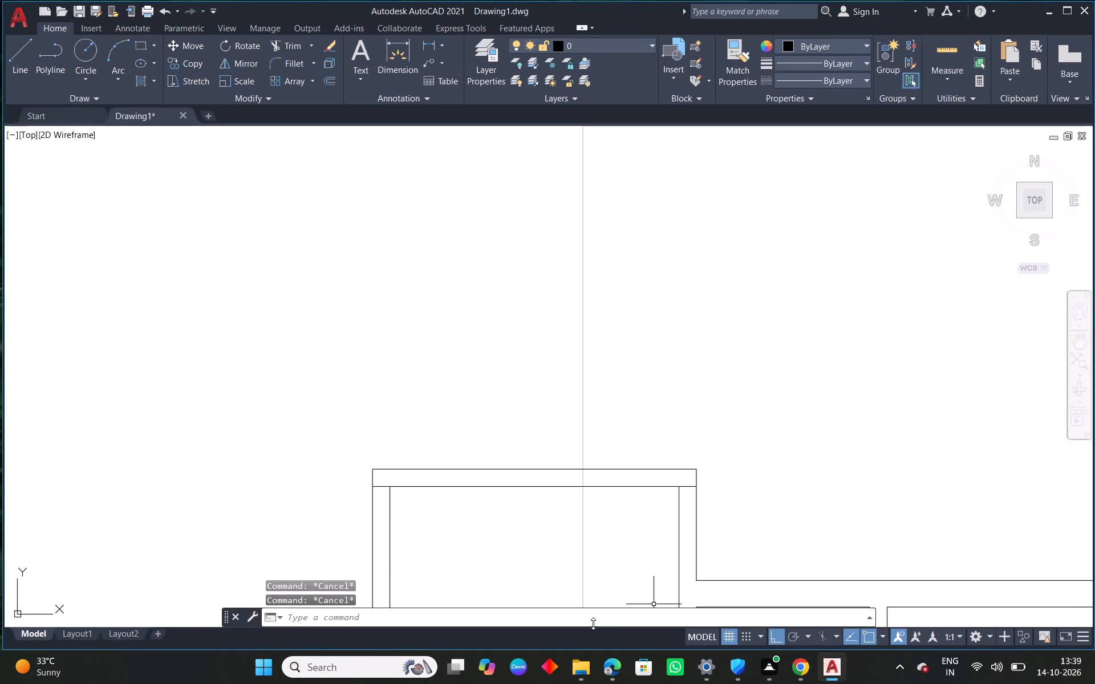
type("o 0.05")
key("Return")
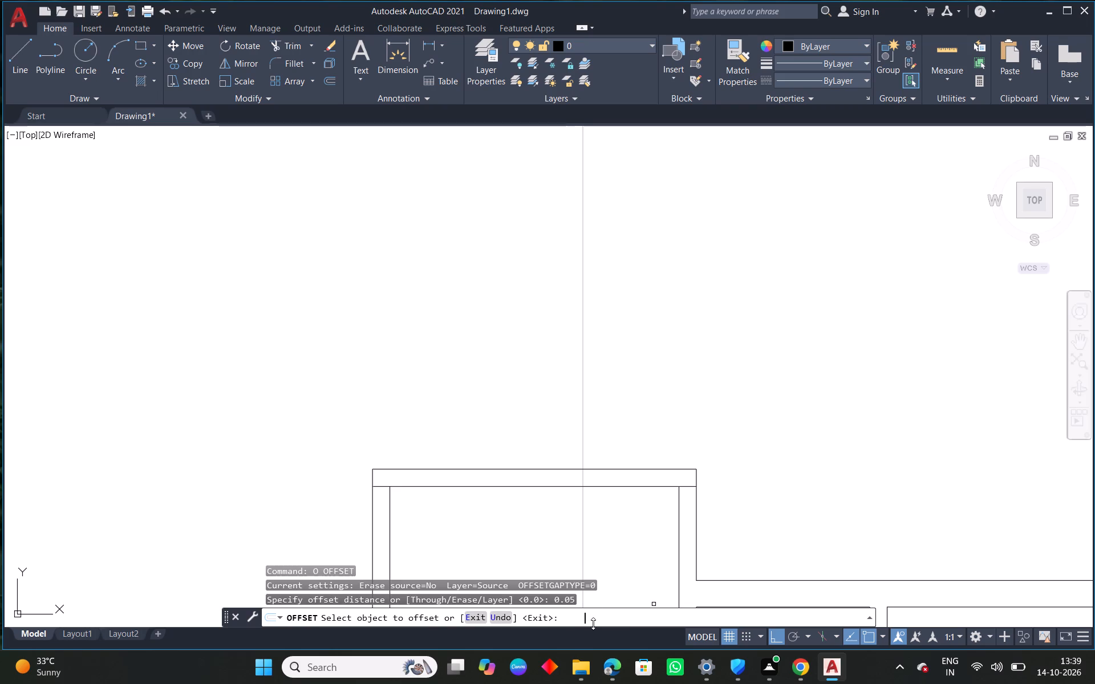
scroll(807, 481, "up", 2)
left_click_drag(467, 496, 470, 483)
left_click(474, 455)
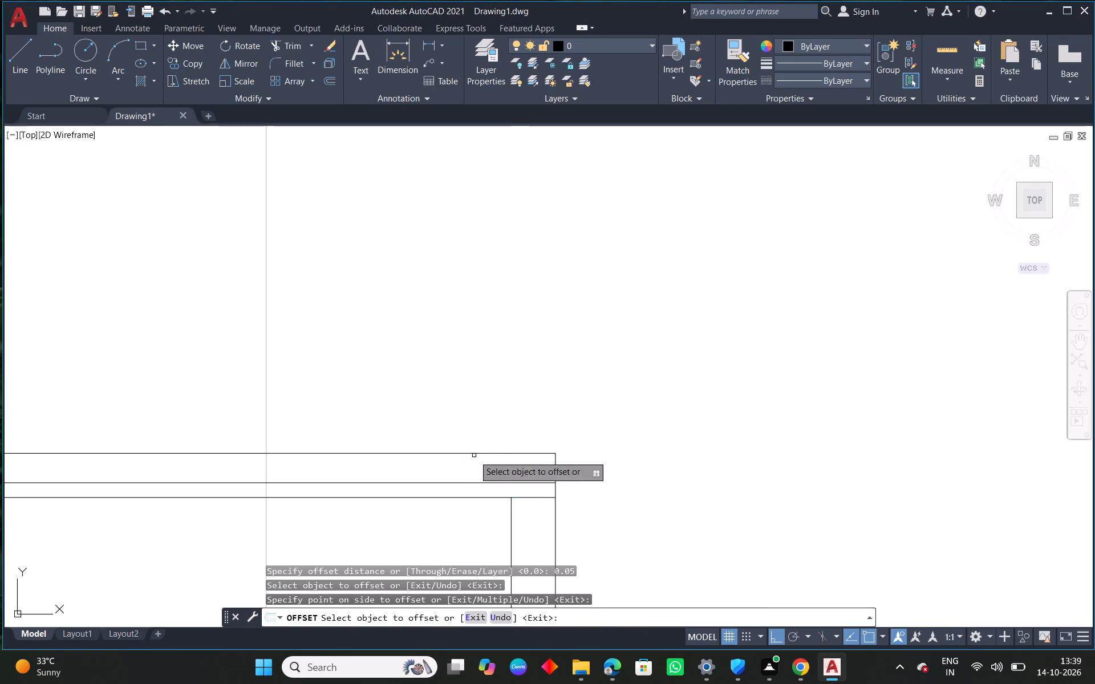
left_click(471, 482)
left_click(473, 467)
key("Escape")
Change the color of the two lines inside the upper space's top wall to Blue.
middle_click_drag(487, 475, 705, 392)
scroll(705, 392, "down", 2)
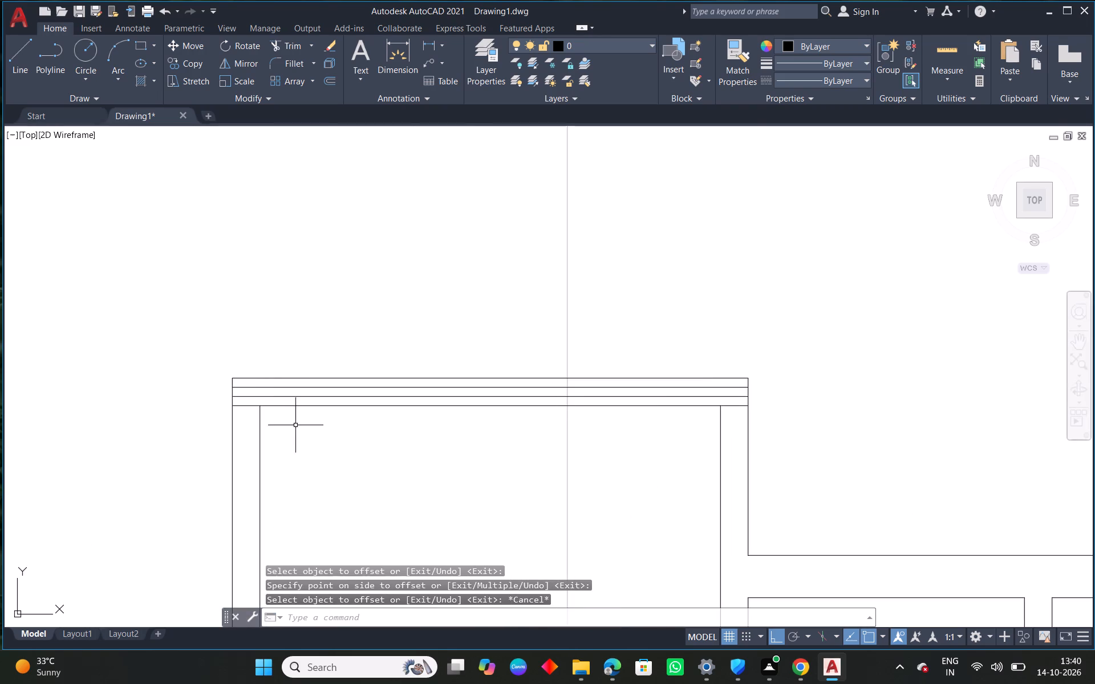
scroll(250, 396, "up", 3)
left_click_drag(351, 343, 336, 388)
left_click(330, 416)
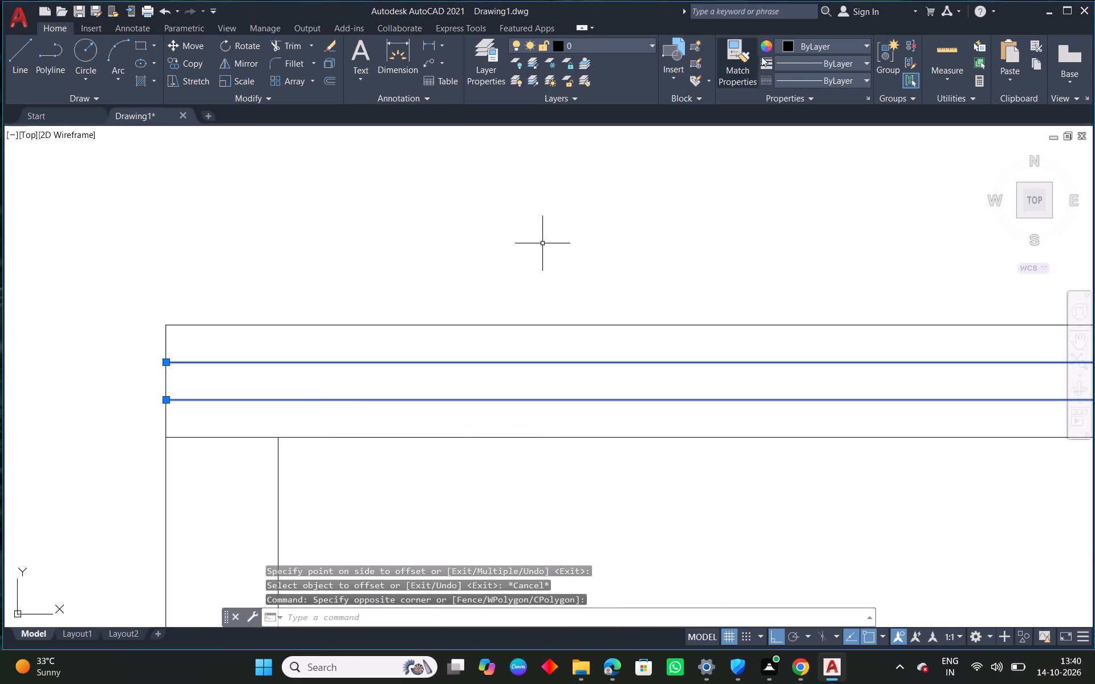
left_click(812, 49)
left_click(841, 190)
key("Escape")
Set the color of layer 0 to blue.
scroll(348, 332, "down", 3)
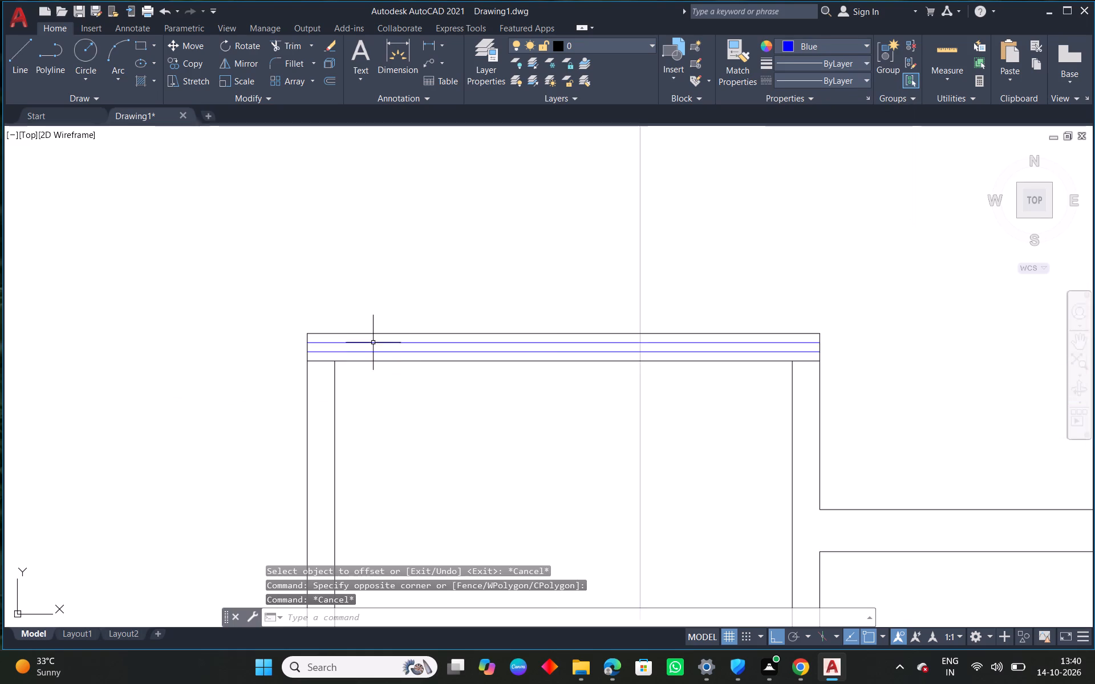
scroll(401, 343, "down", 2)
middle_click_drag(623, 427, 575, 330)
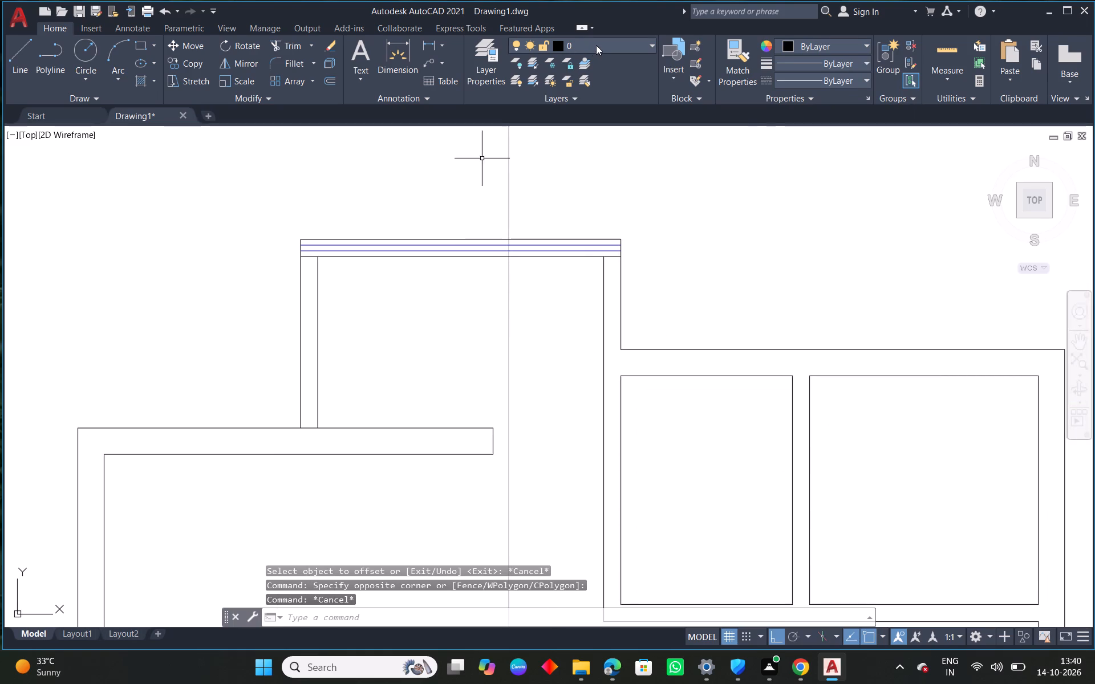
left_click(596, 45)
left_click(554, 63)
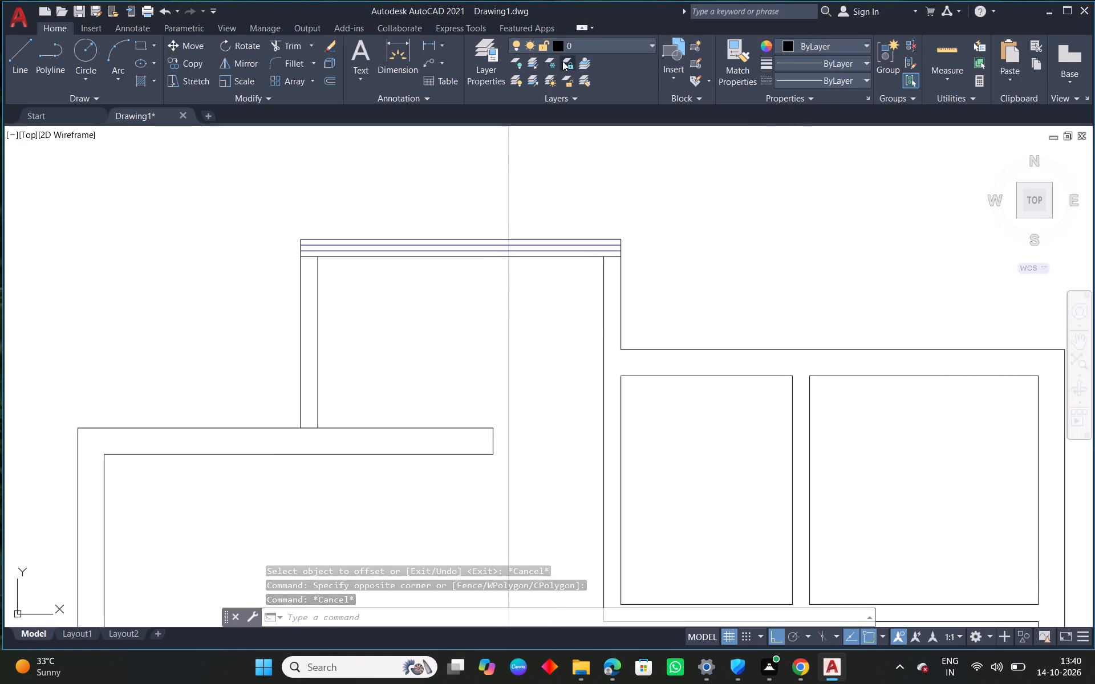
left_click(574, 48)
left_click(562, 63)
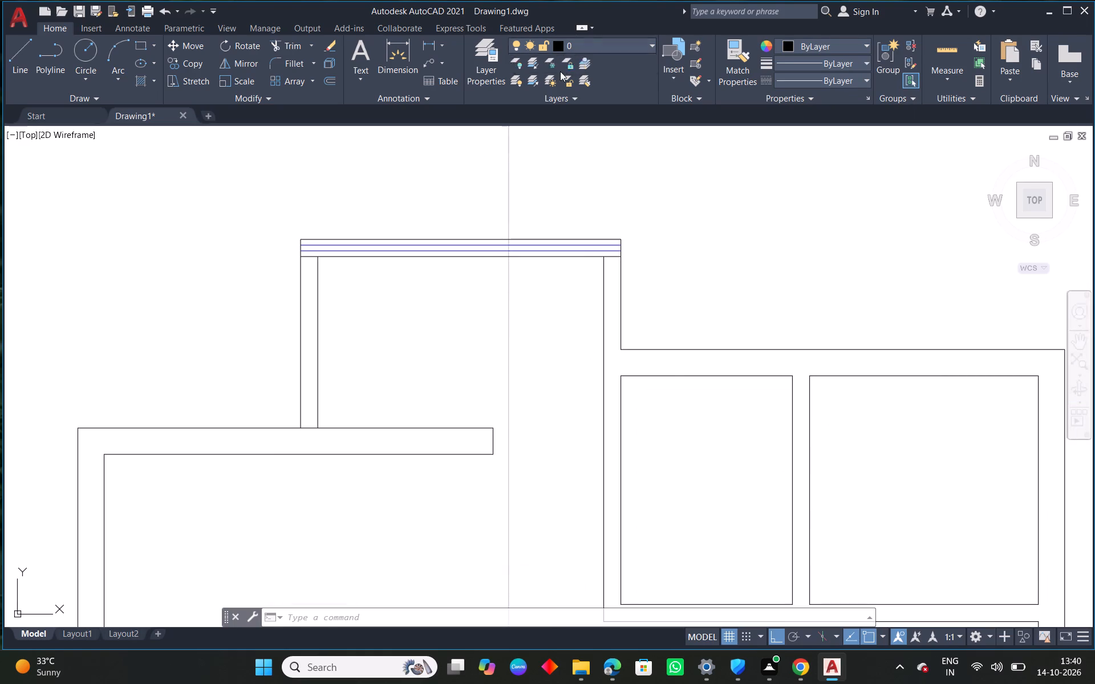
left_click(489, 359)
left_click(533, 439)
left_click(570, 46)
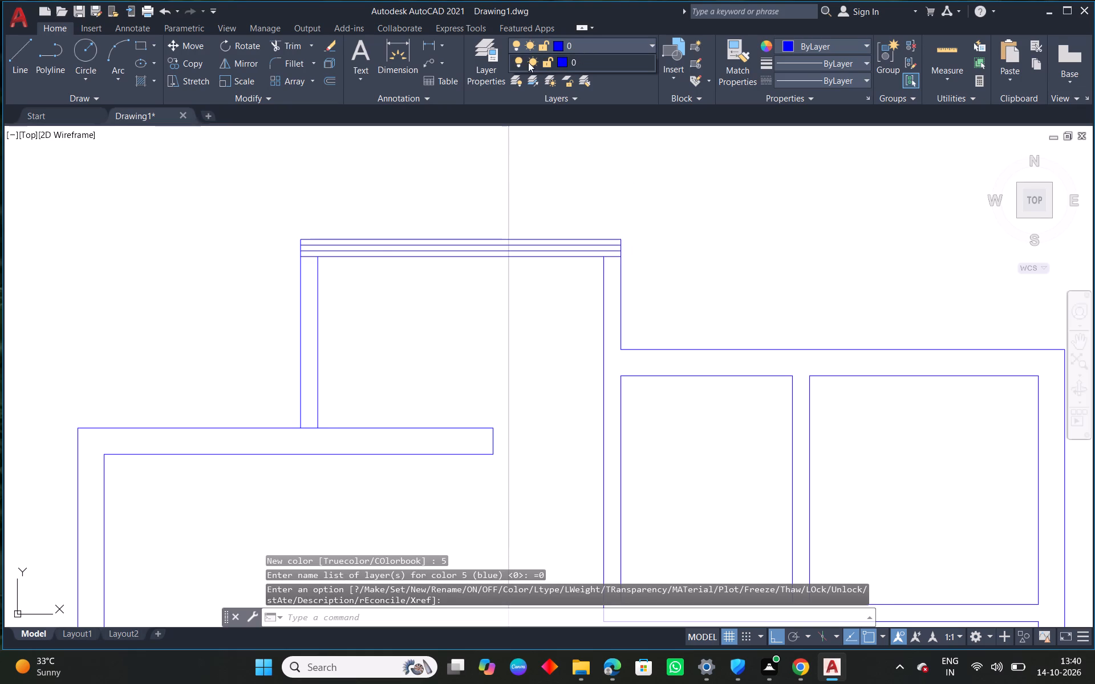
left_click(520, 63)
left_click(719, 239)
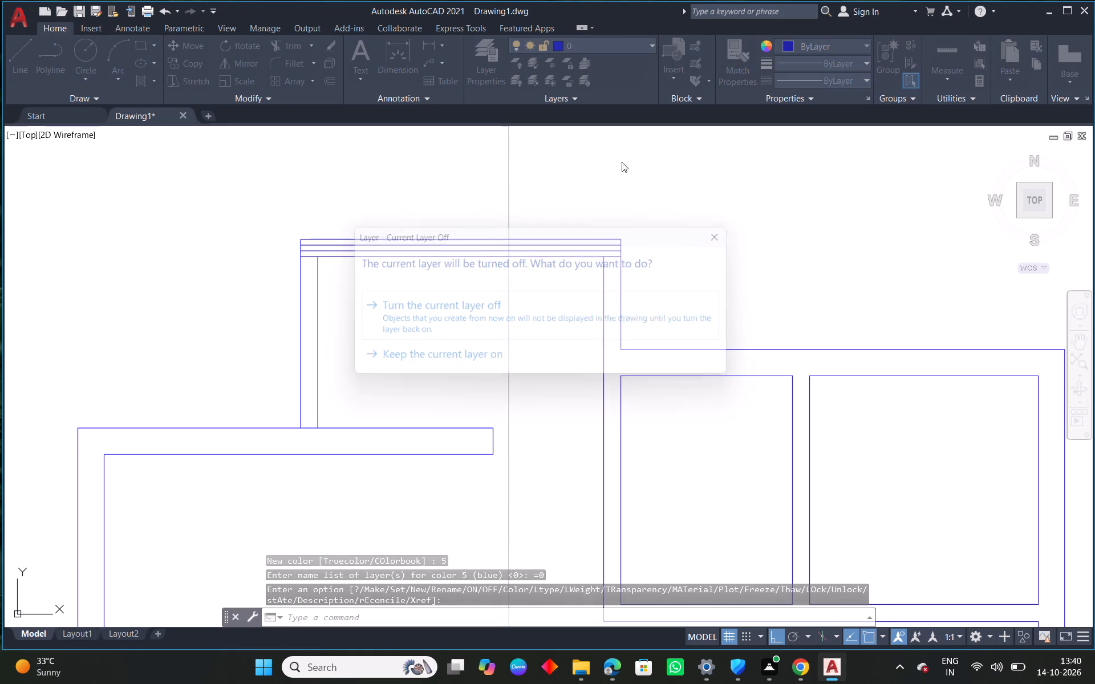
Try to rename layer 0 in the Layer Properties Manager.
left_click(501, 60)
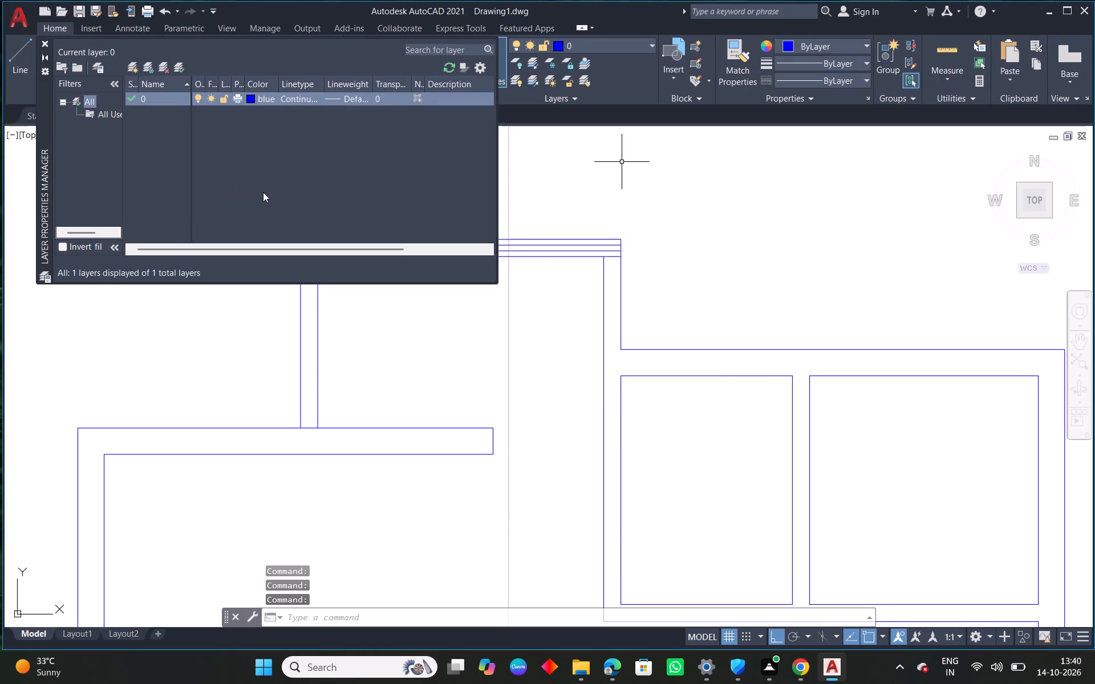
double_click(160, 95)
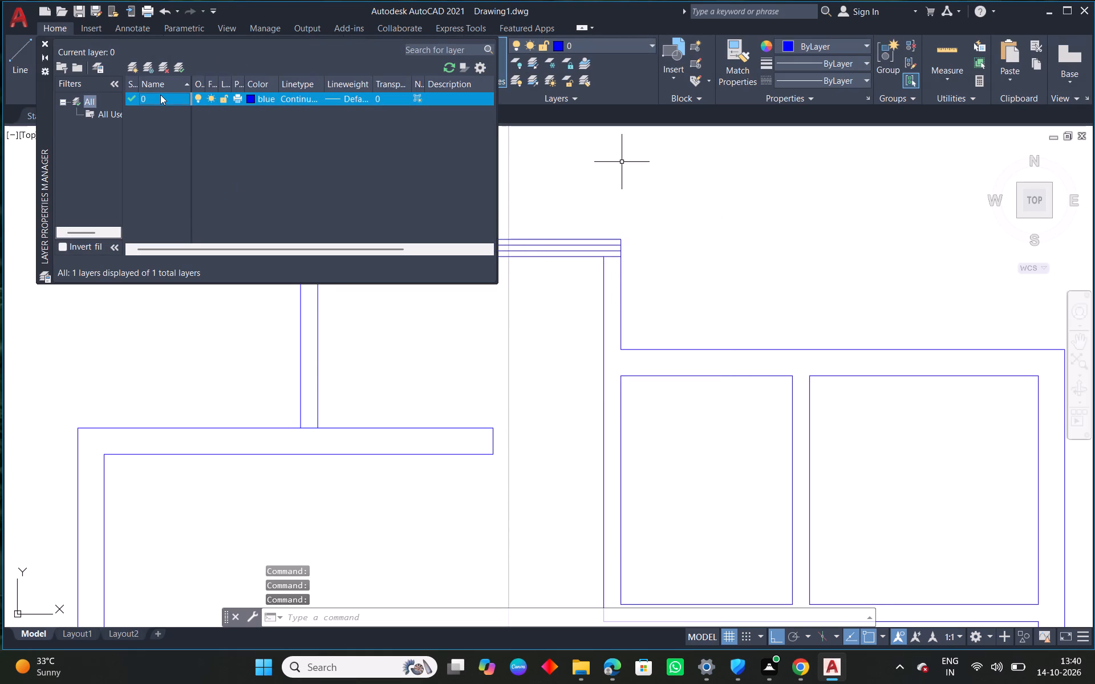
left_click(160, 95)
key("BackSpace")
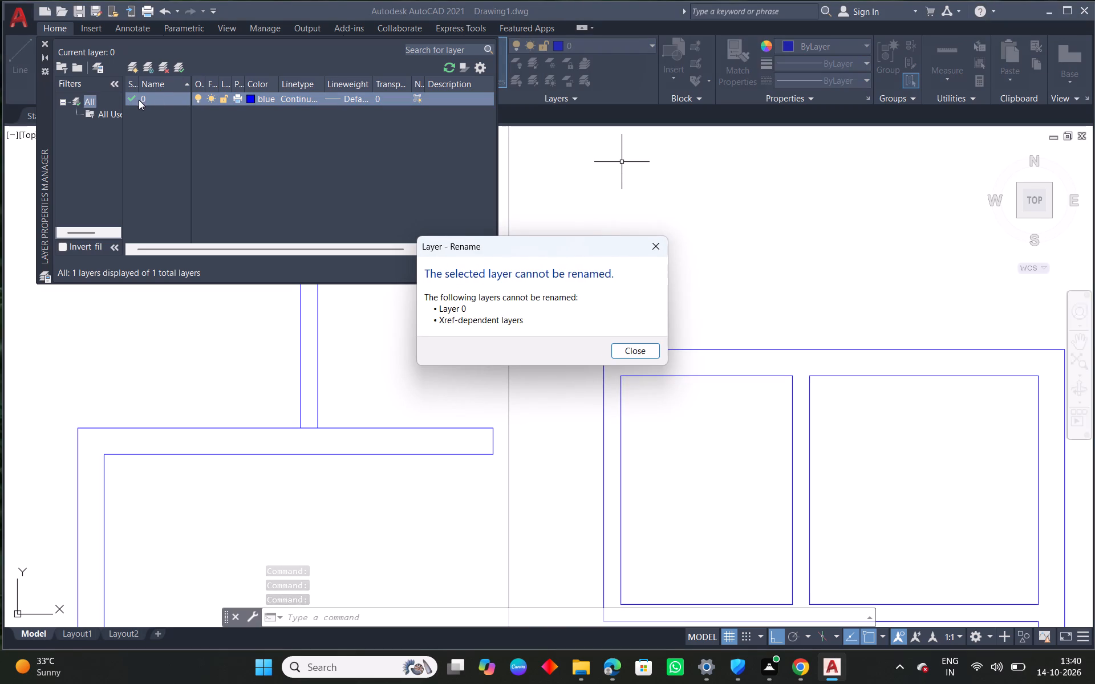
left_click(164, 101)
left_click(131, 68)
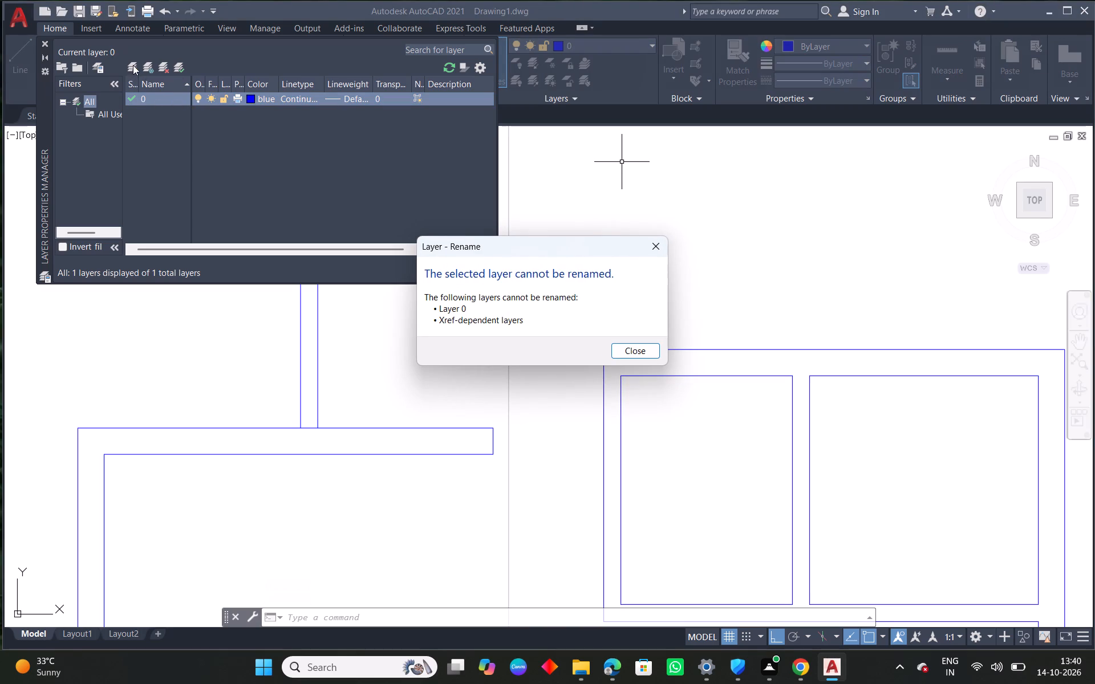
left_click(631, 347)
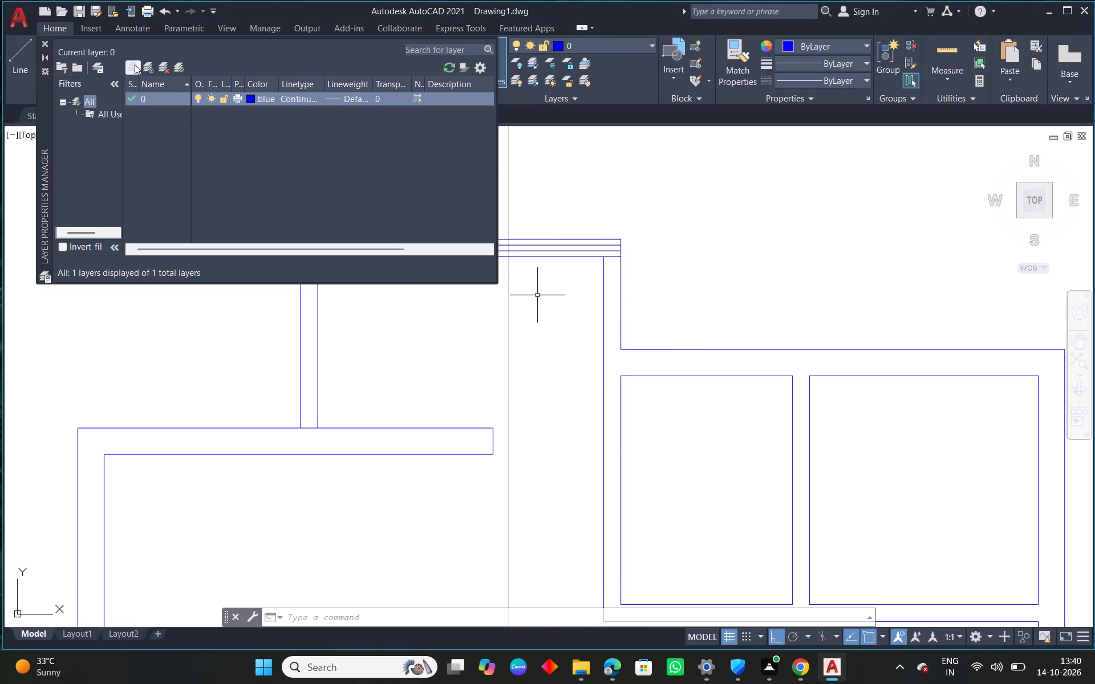
Create a new layer named grills with the color blue.
left_click(135, 64)
key("BackSpace")
key("BackSpace")
key("BackSpace")
key("BackSpace")
key("BackSpace")
key("BackSpace")
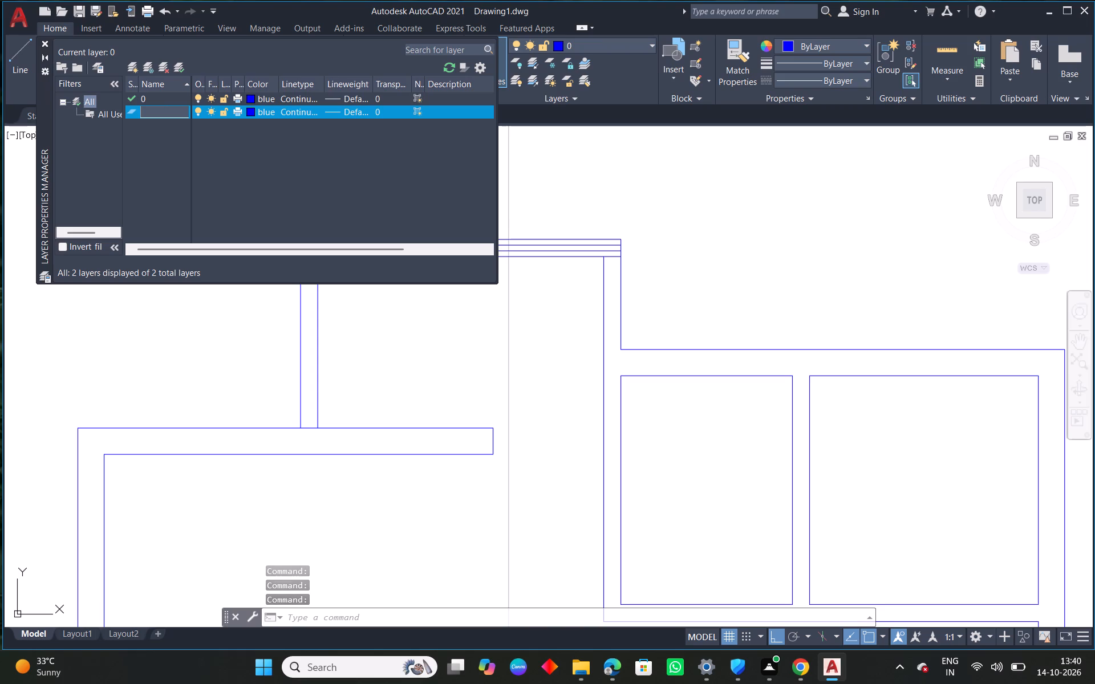
type("grills")
key("space")
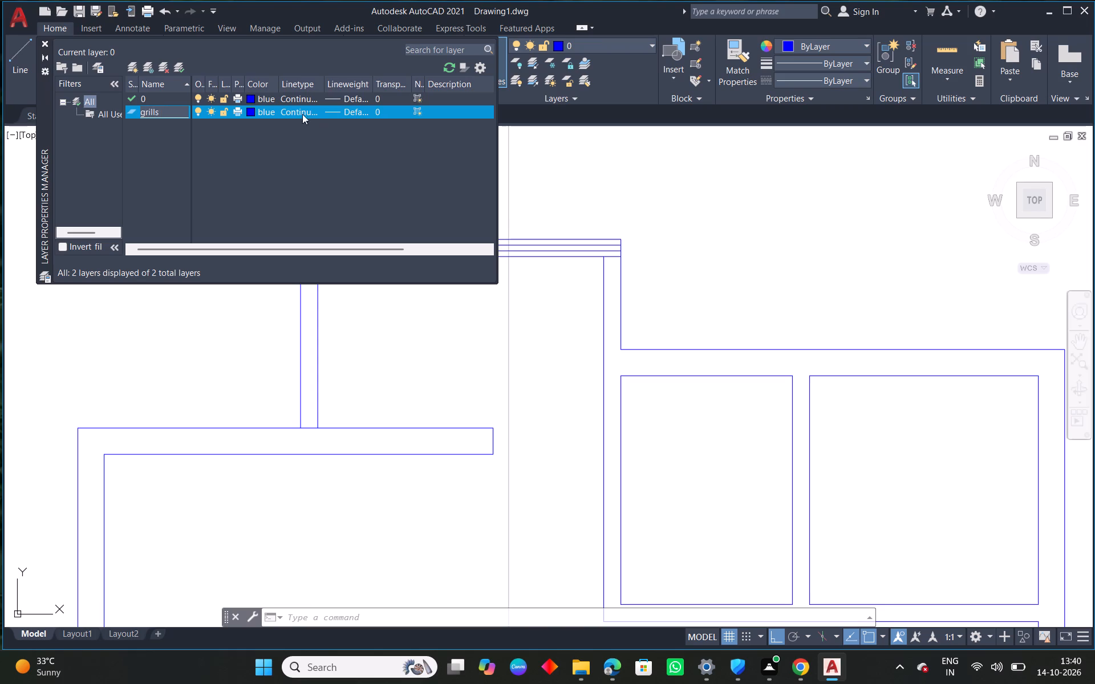
left_click(253, 111)
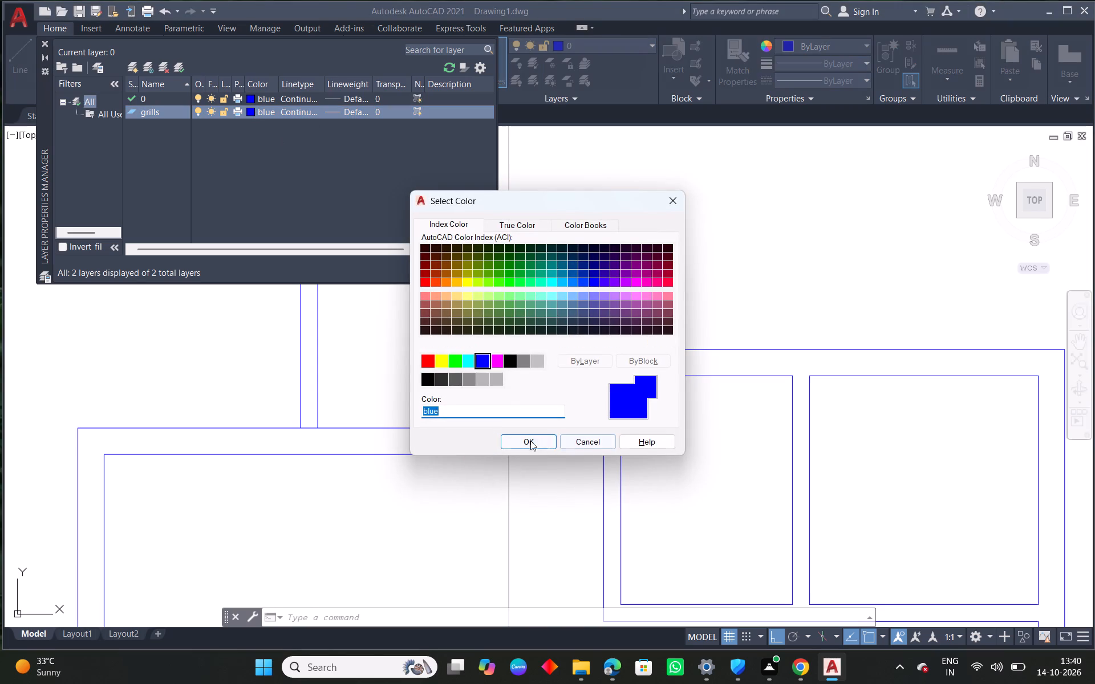
left_click(530, 441)
Set the color of layer 0 to white and close the Layer Properties Manager.
left_click(254, 99)
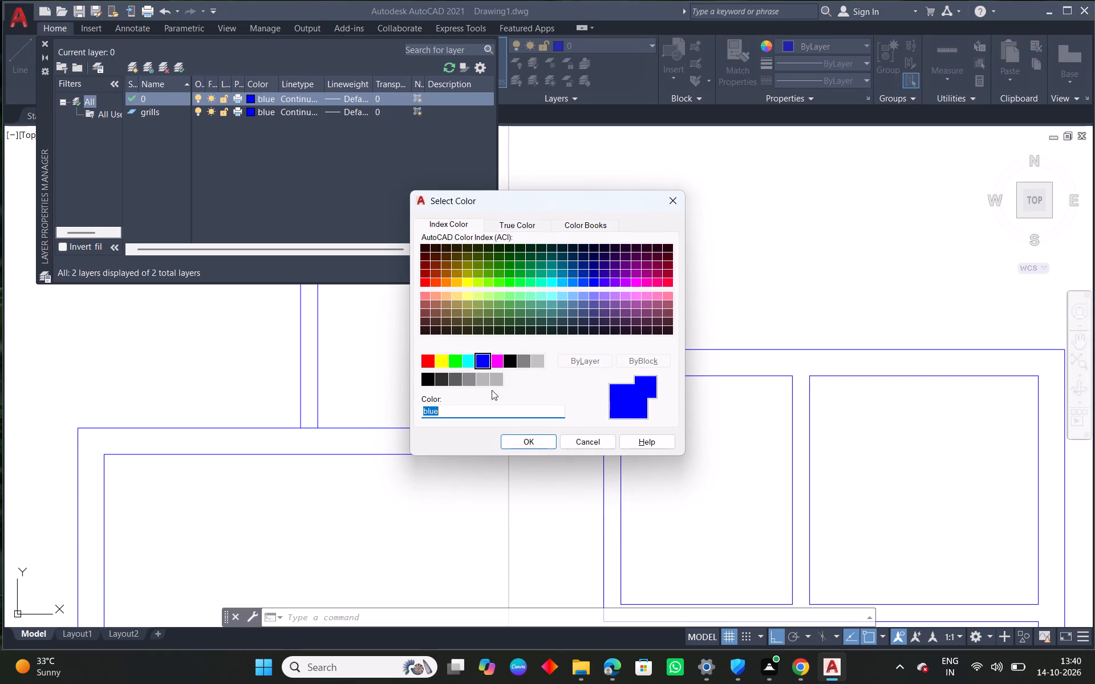
left_click(512, 361)
left_click(517, 441)
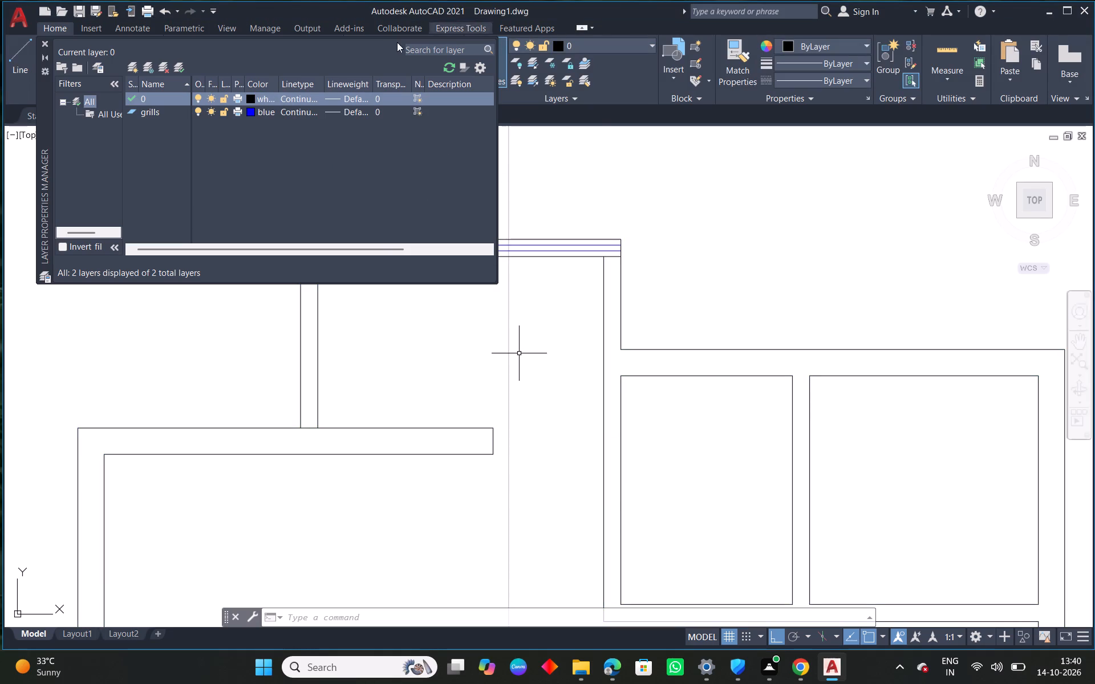
left_click(44, 45)
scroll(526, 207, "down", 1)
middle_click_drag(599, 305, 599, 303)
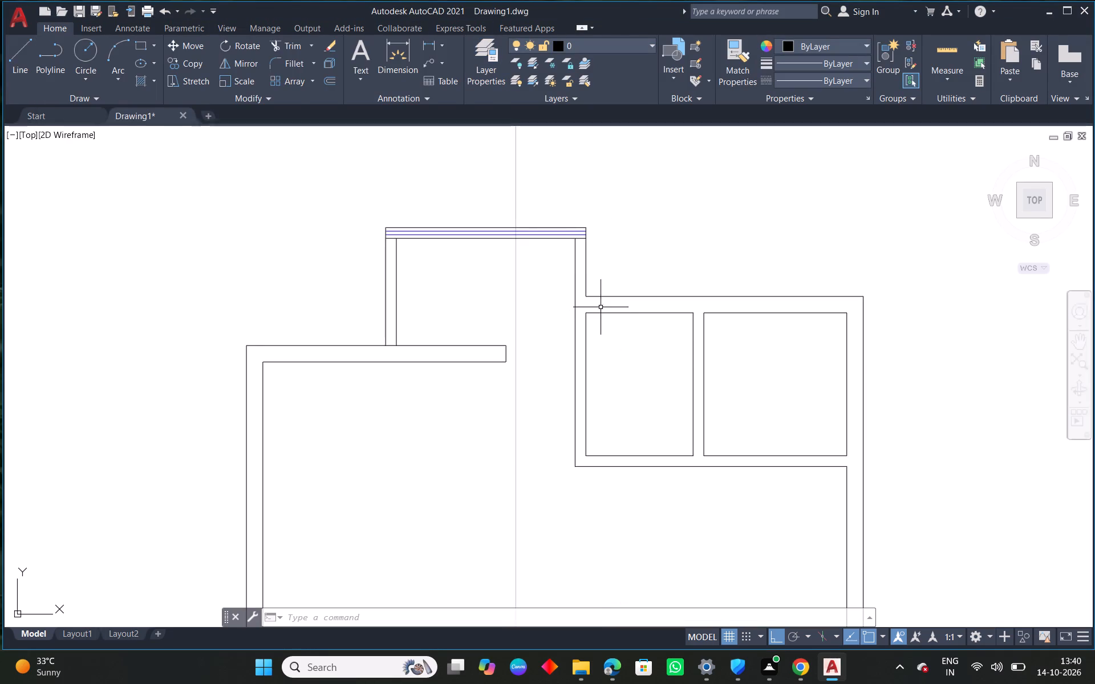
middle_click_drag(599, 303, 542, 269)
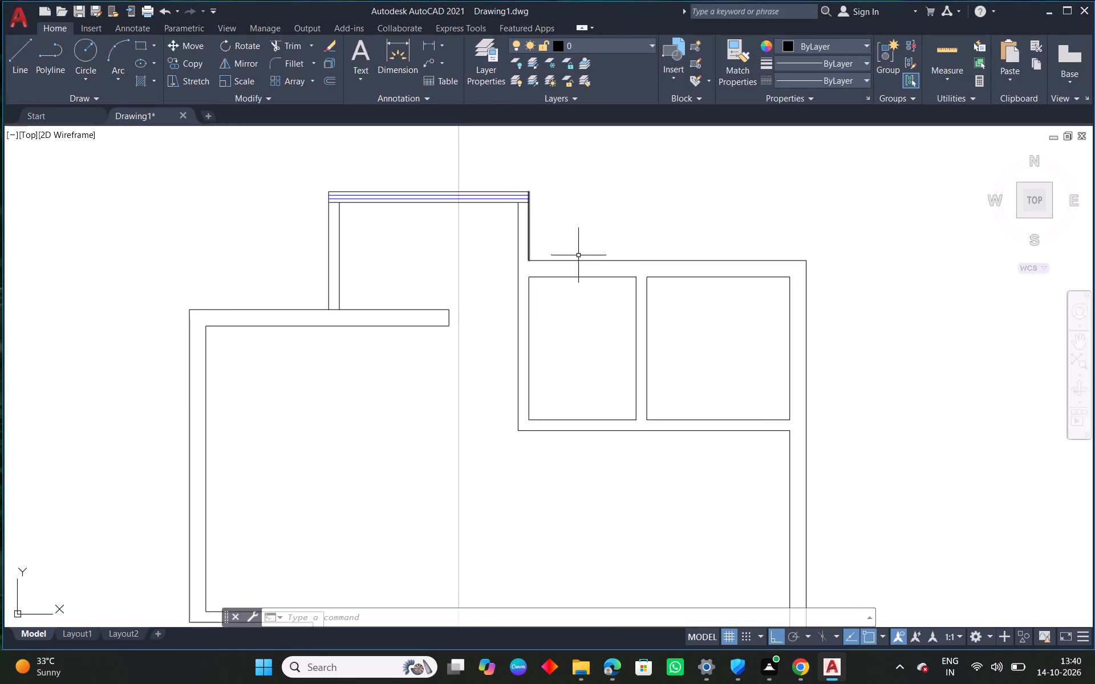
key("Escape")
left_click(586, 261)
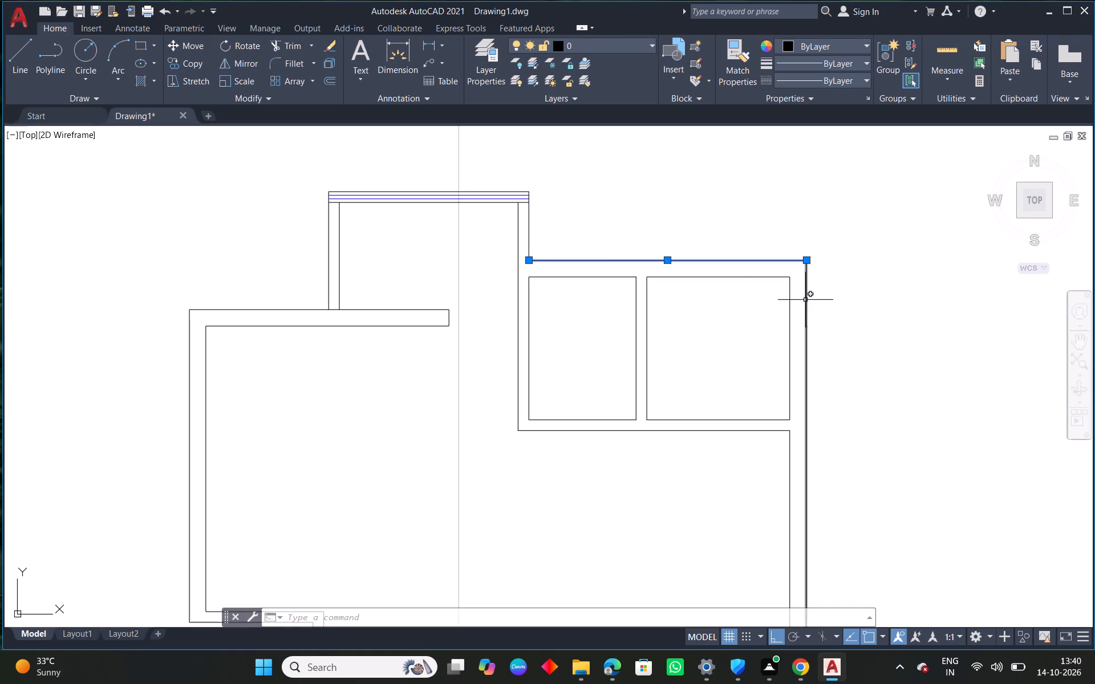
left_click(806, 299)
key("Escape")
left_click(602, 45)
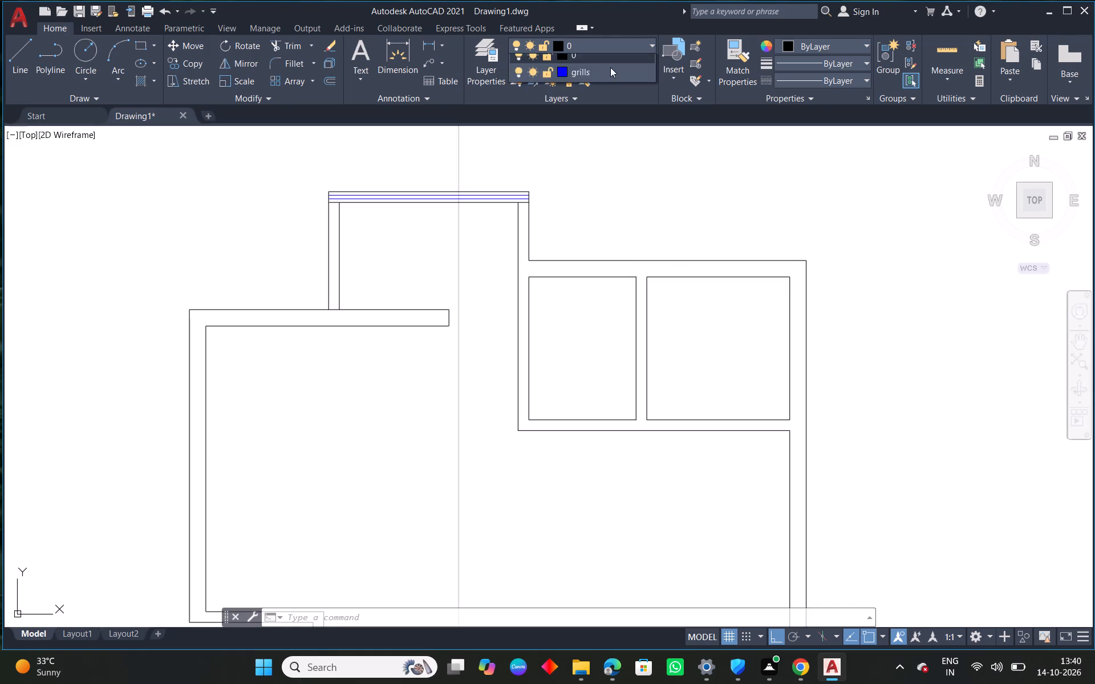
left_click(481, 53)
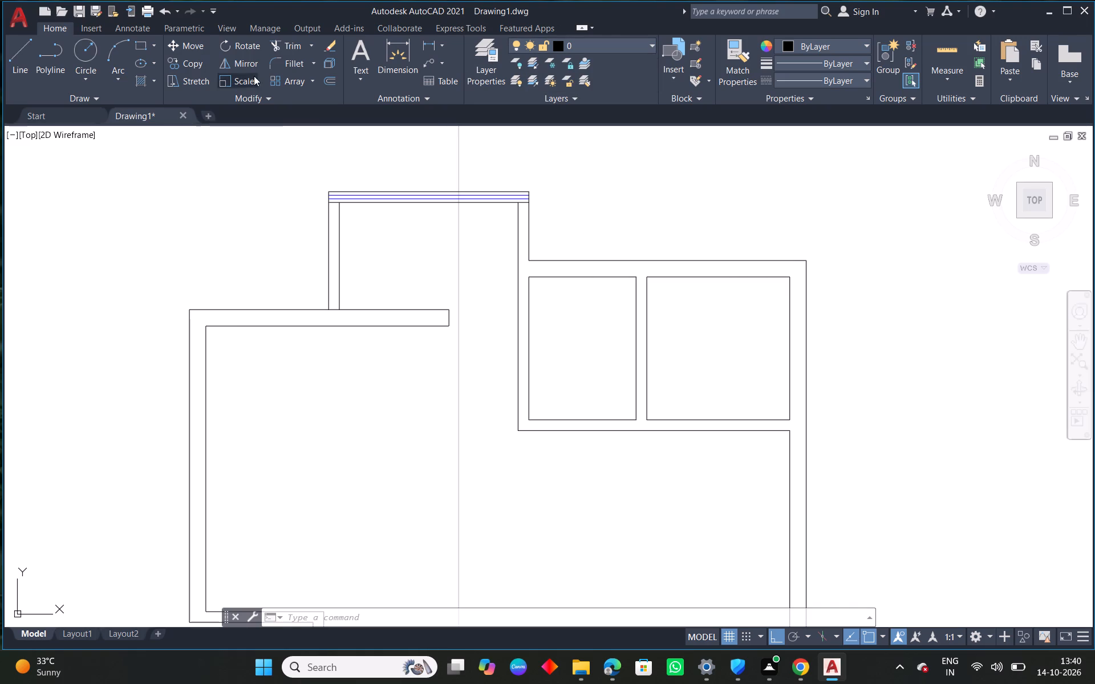
Create a new layer named outer walls in the Layer Properties Manager.
left_click(486, 58)
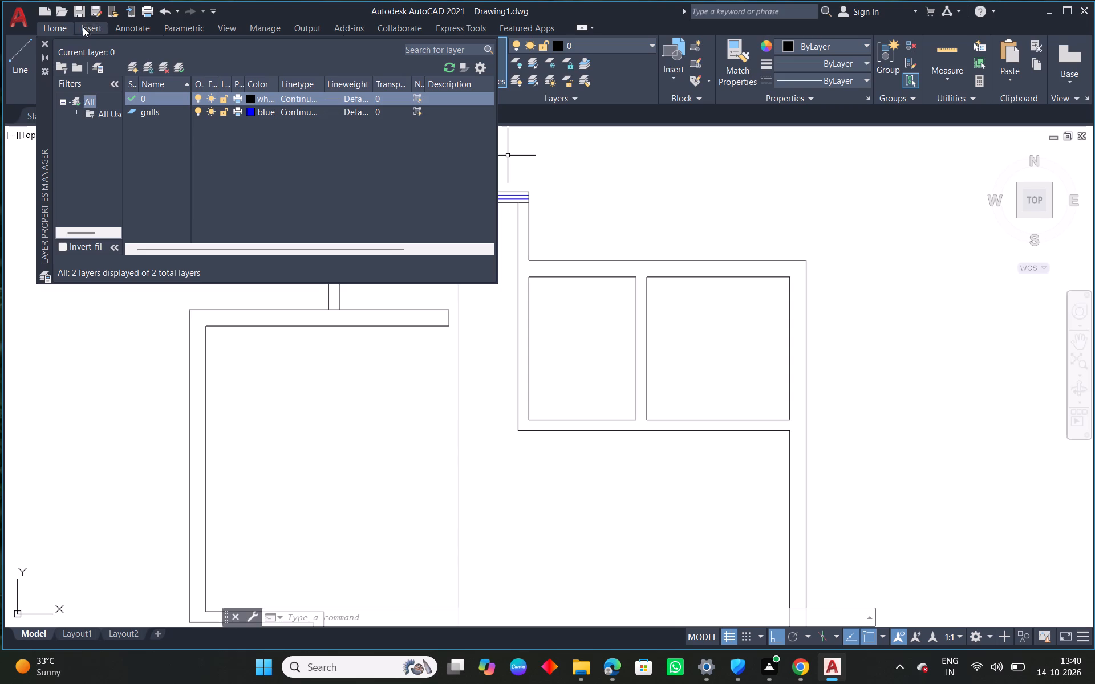
left_click(129, 71)
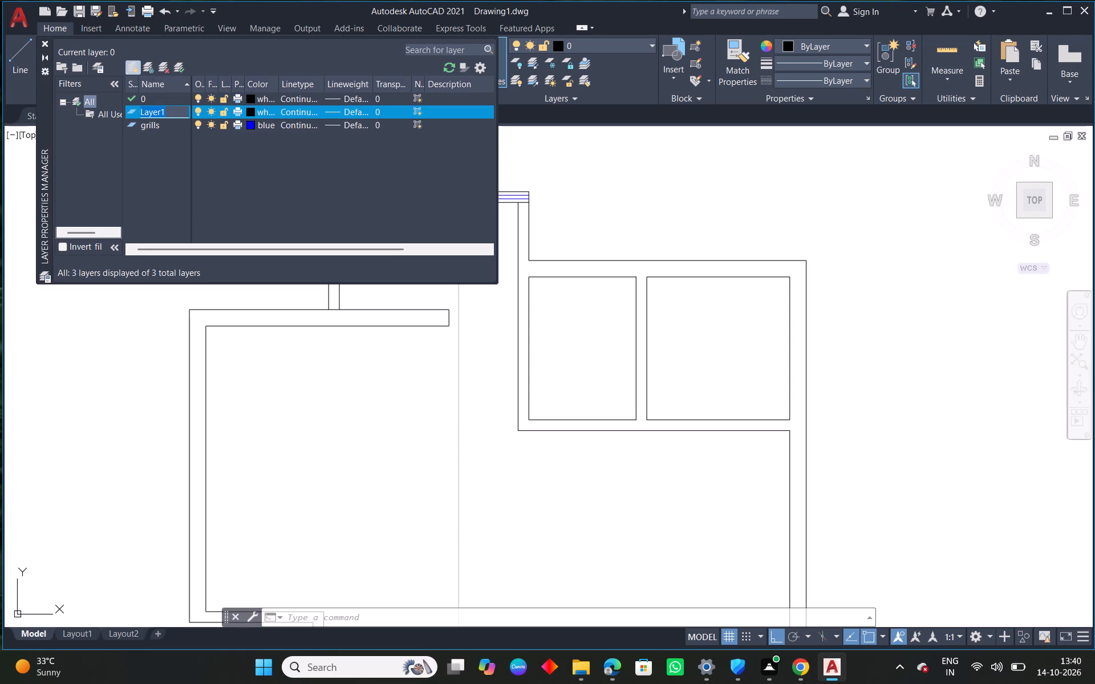
key("BackSpace")
type("outer walls")
key("space")
left_click(380, 107)
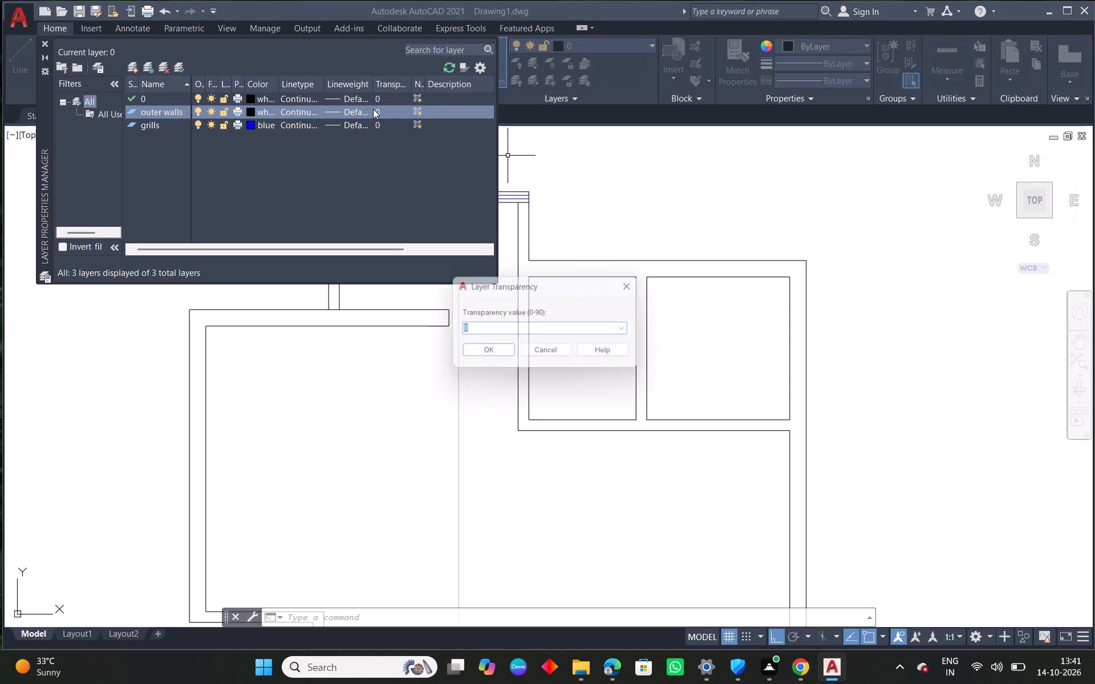
left_click(632, 288)
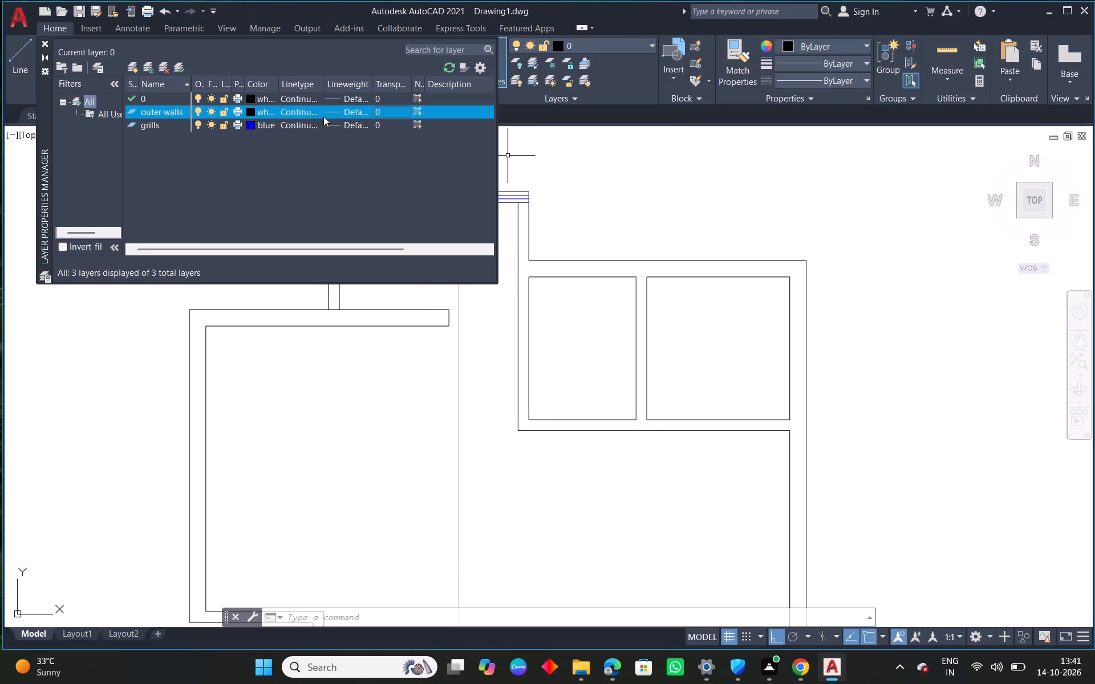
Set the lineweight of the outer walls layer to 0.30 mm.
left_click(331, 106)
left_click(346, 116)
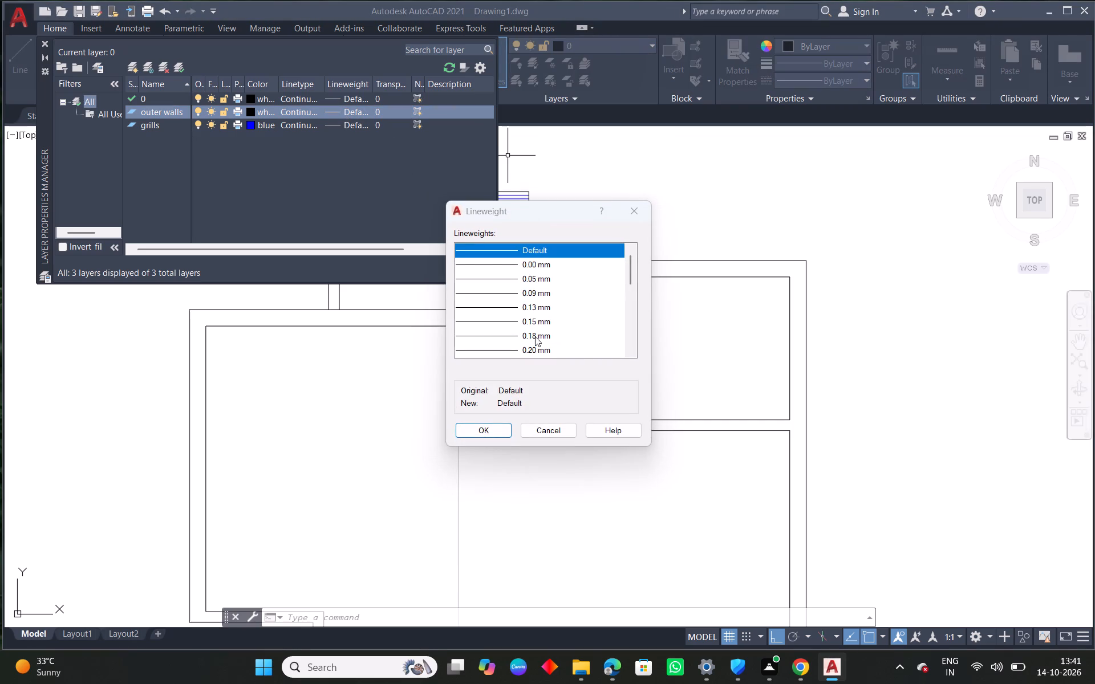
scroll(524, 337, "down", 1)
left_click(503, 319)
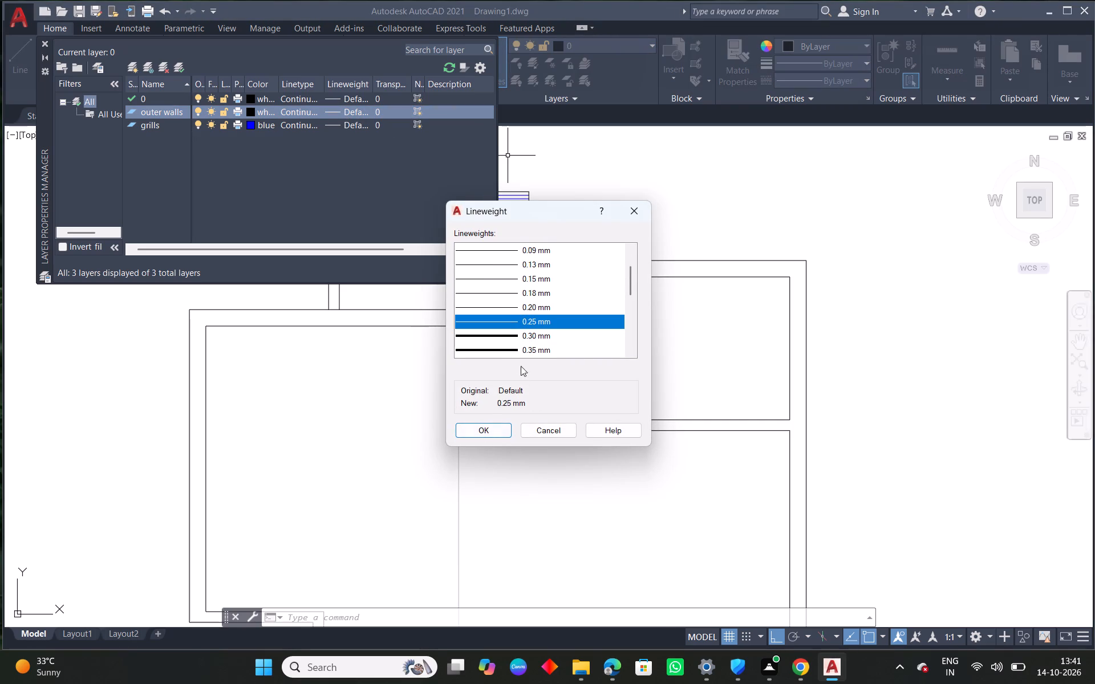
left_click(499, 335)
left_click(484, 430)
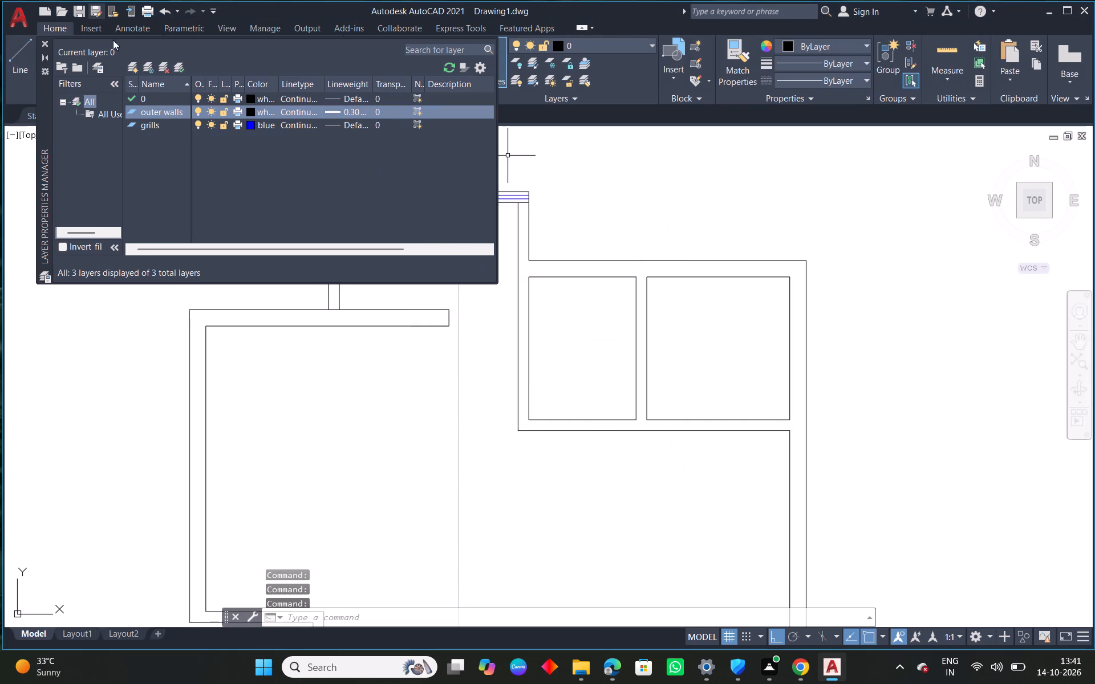
Set the lineweight of the outer walls layer to 0.25 mm.
left_click(334, 111)
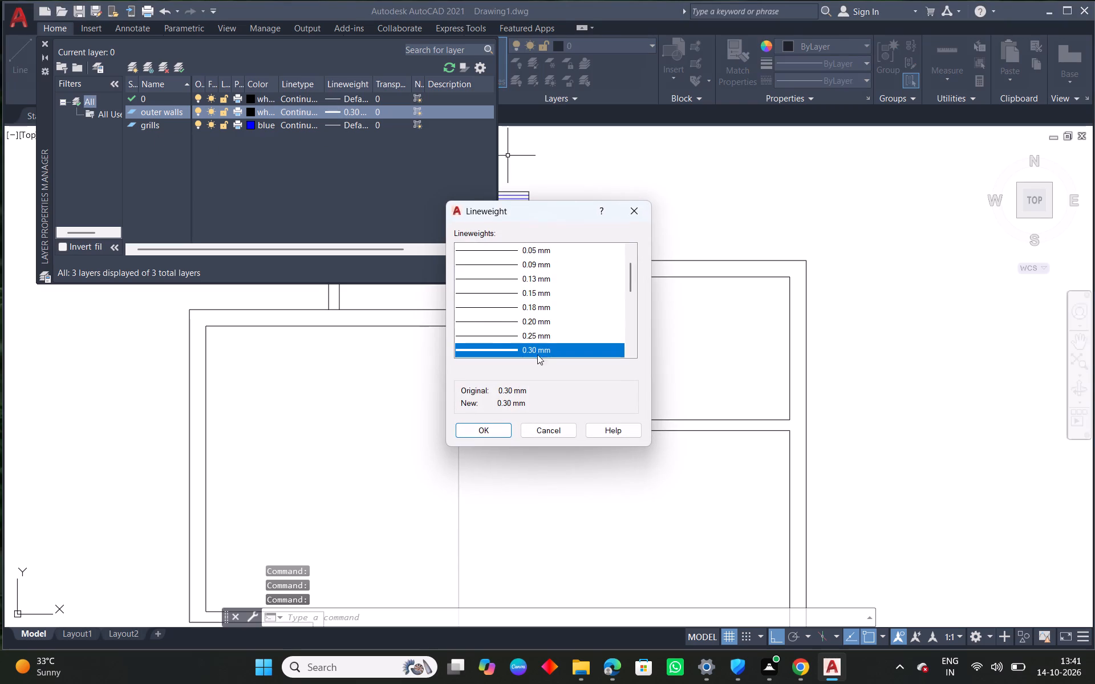
scroll(520, 280, "up", 1)
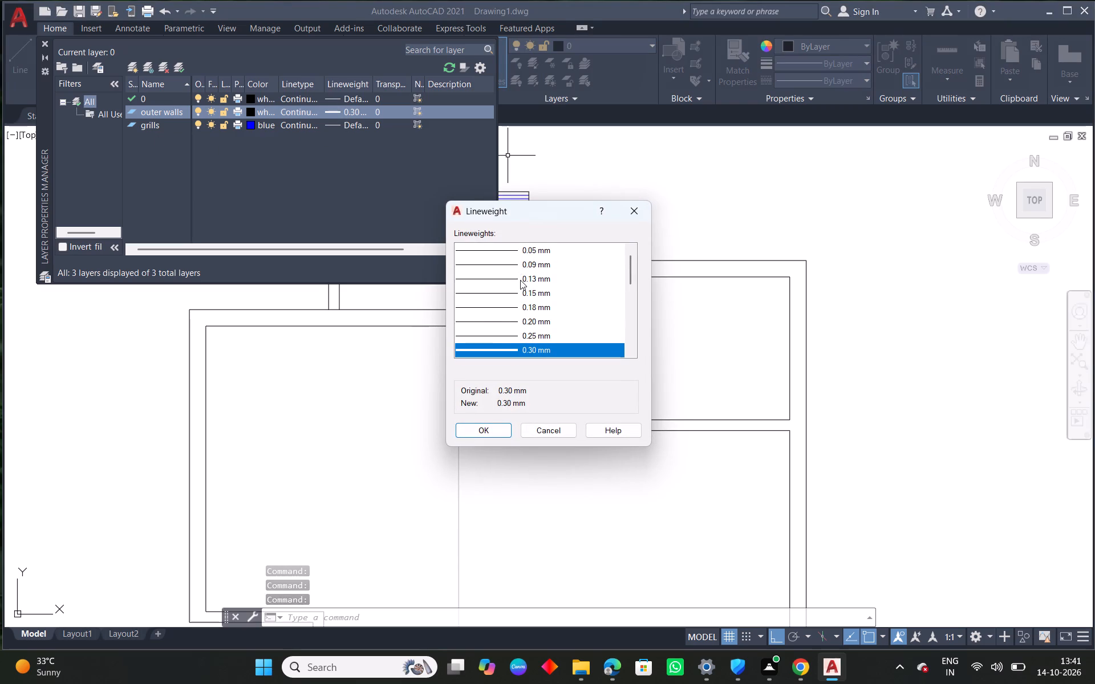
scroll(531, 329, "down", 2)
left_click(508, 278)
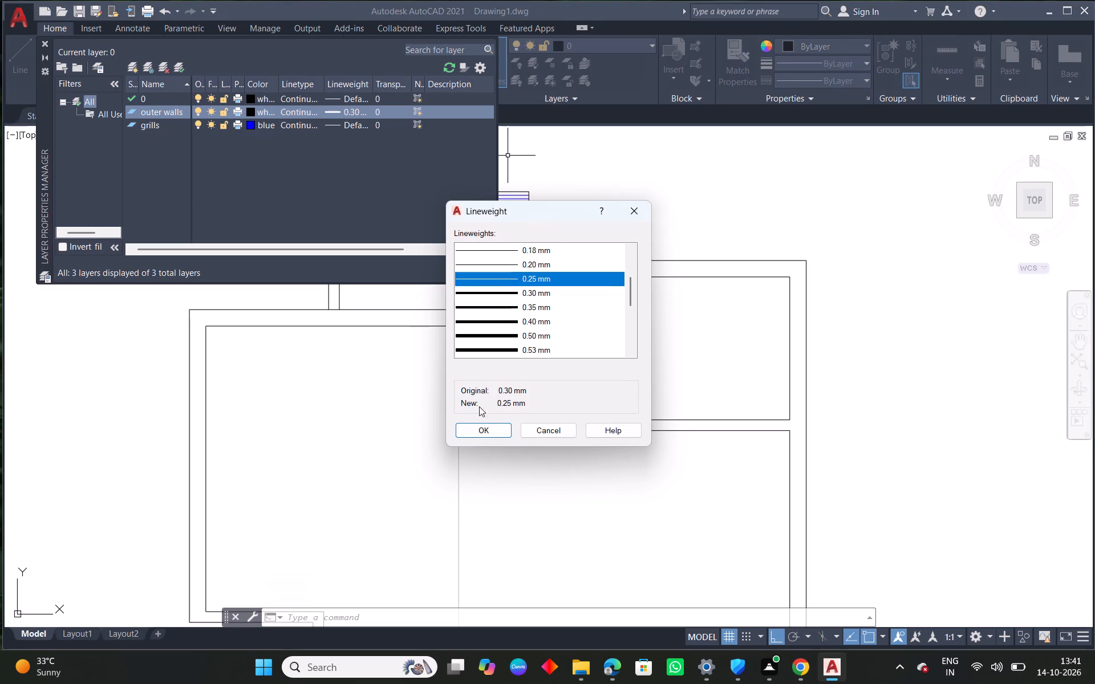
left_click(489, 432)
left_click(303, 186)
Set the lineweight of the grills layer to 0.05 mm and close the Layer Properties Manager.
left_click(344, 122)
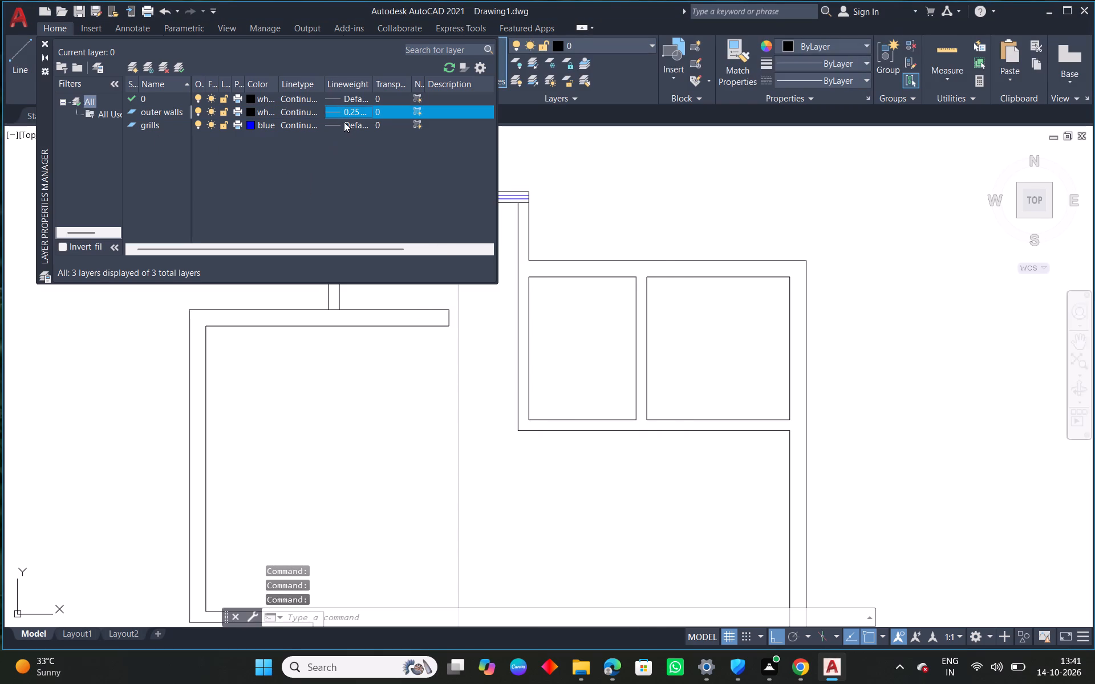
left_click(344, 122)
scroll(527, 300, "up", 1)
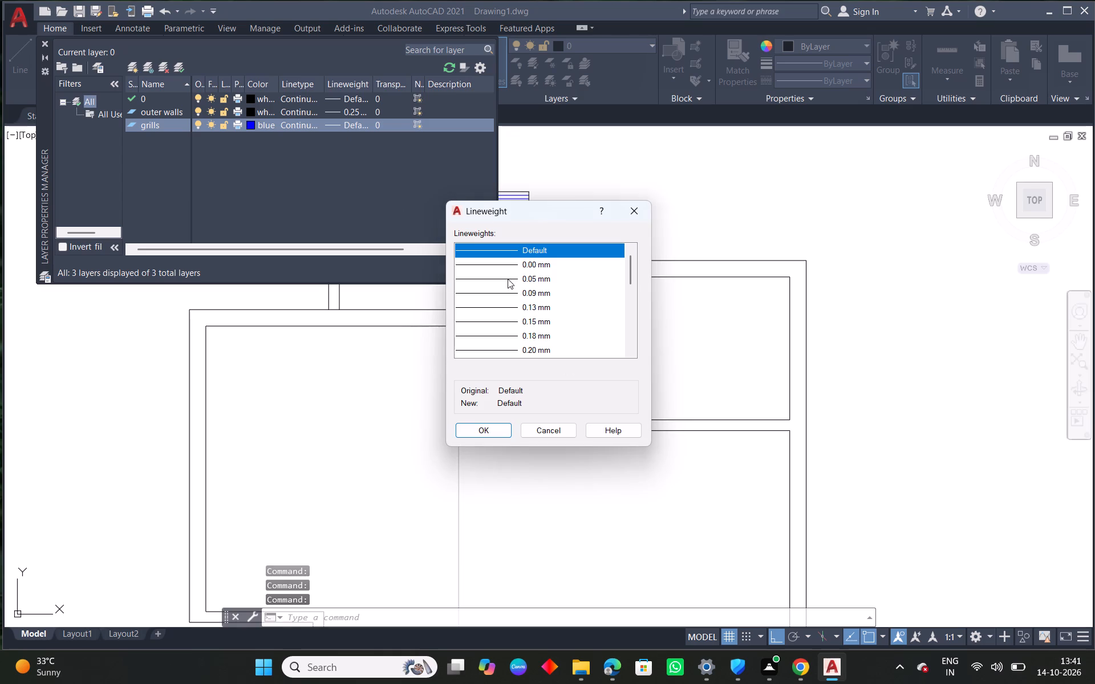
left_click(502, 272)
left_click(483, 425)
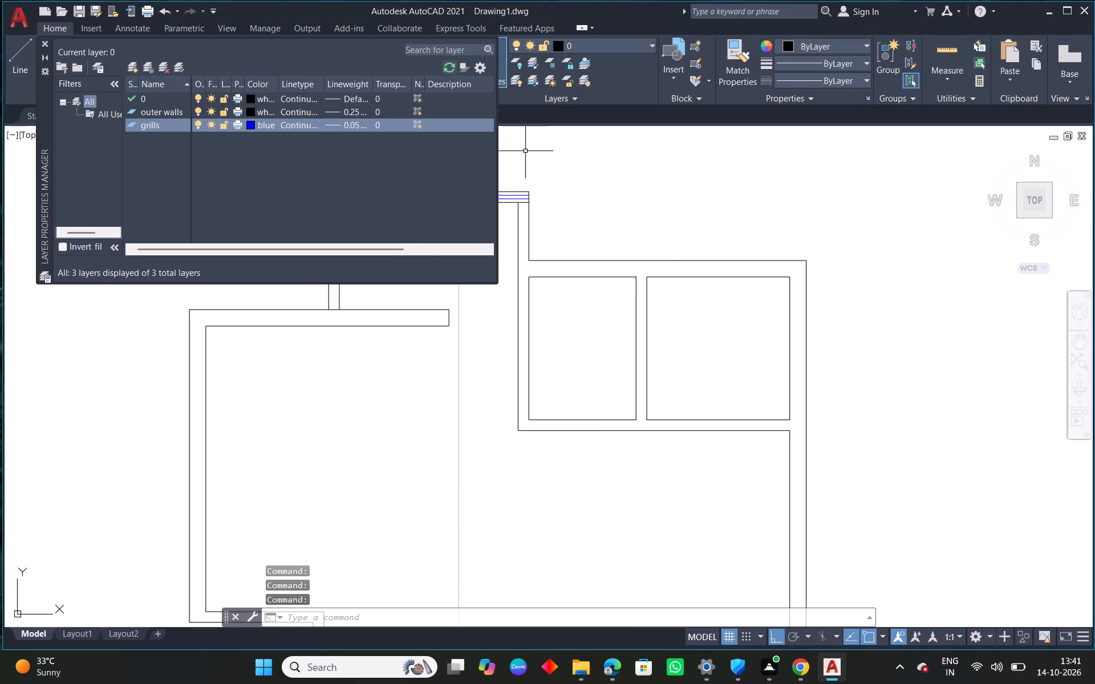
left_click(45, 40)
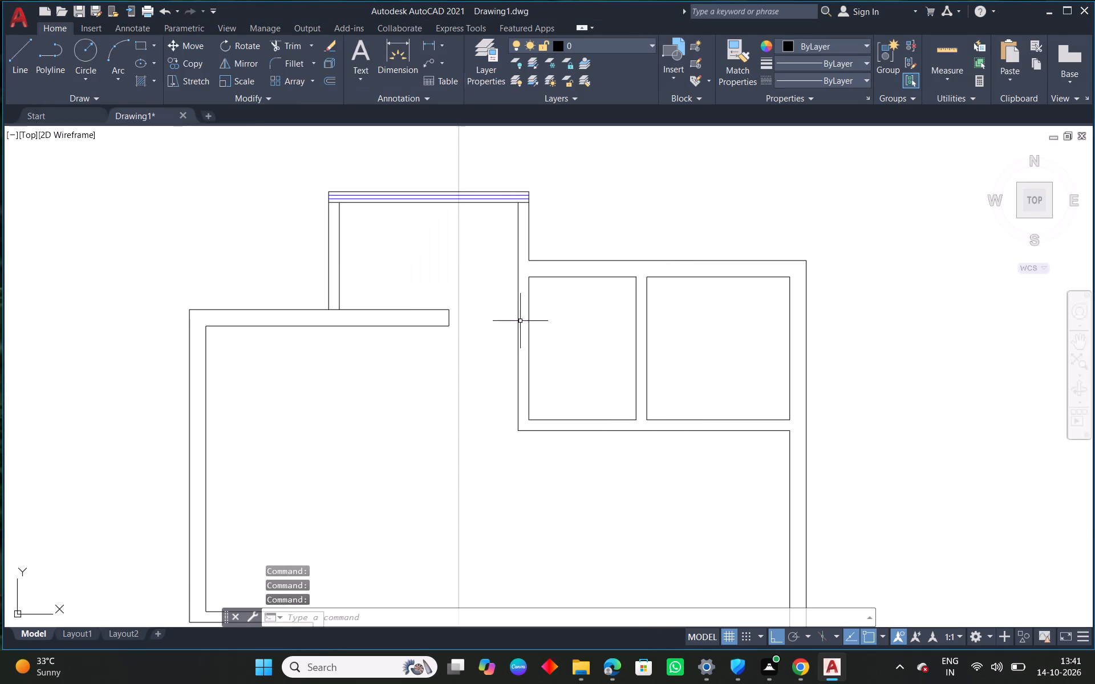
Create a new layer named inner walls in the Layer Properties Manager.
scroll(518, 339, "down", 1)
middle_click_drag(631, 372, 636, 315)
scroll(571, 320, "up", 1)
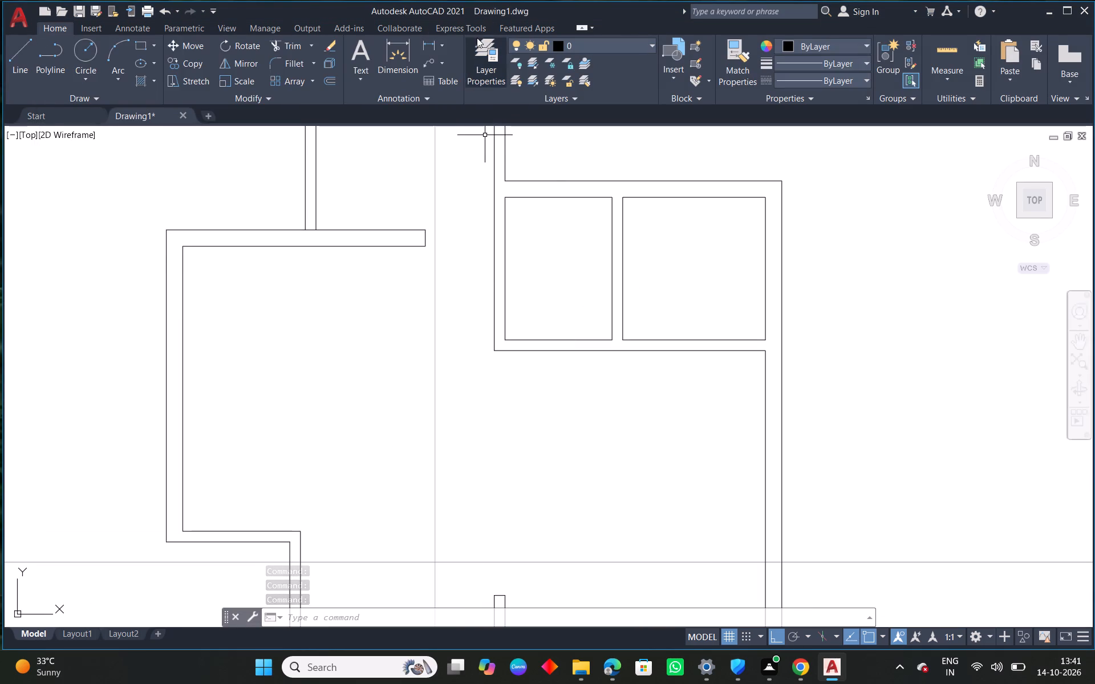
left_click(477, 38)
left_click(134, 68)
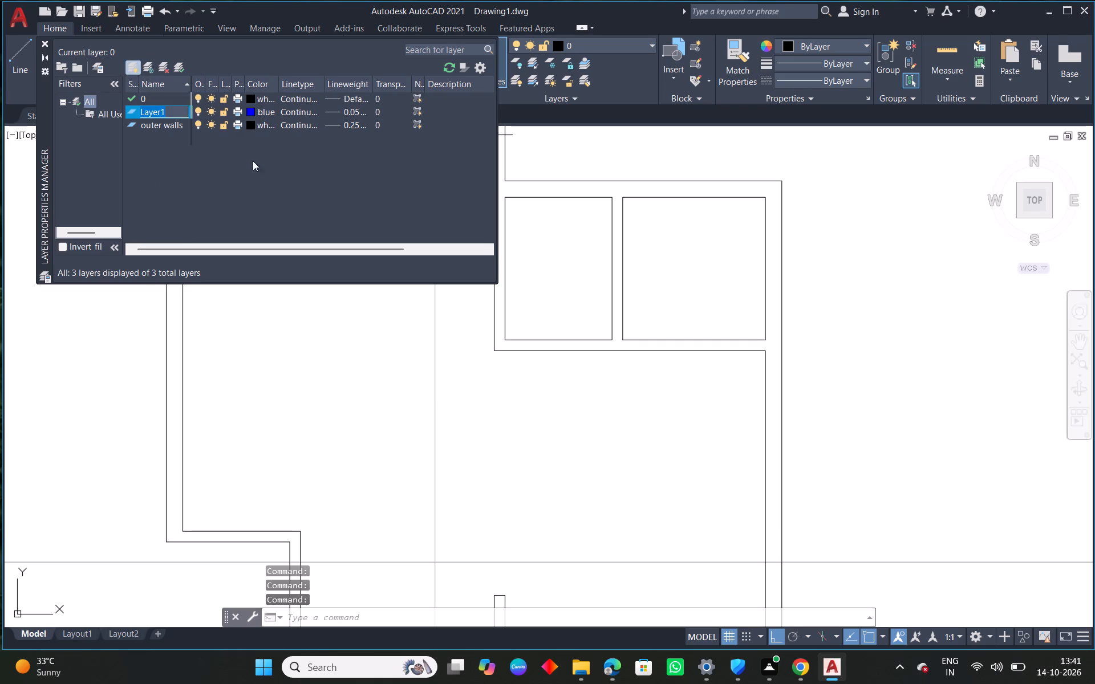
key("BackSpace")
type("inner walls")
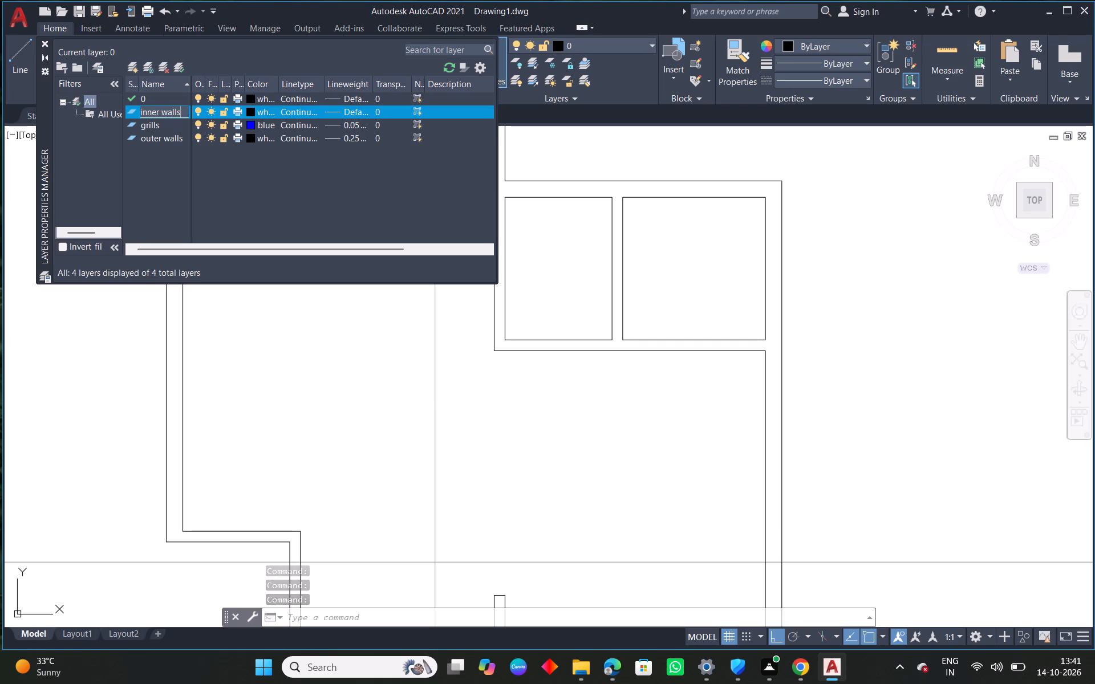
key("space")
Set the lineweight of the inner walls layer to 0.20 mm.
left_click(337, 111)
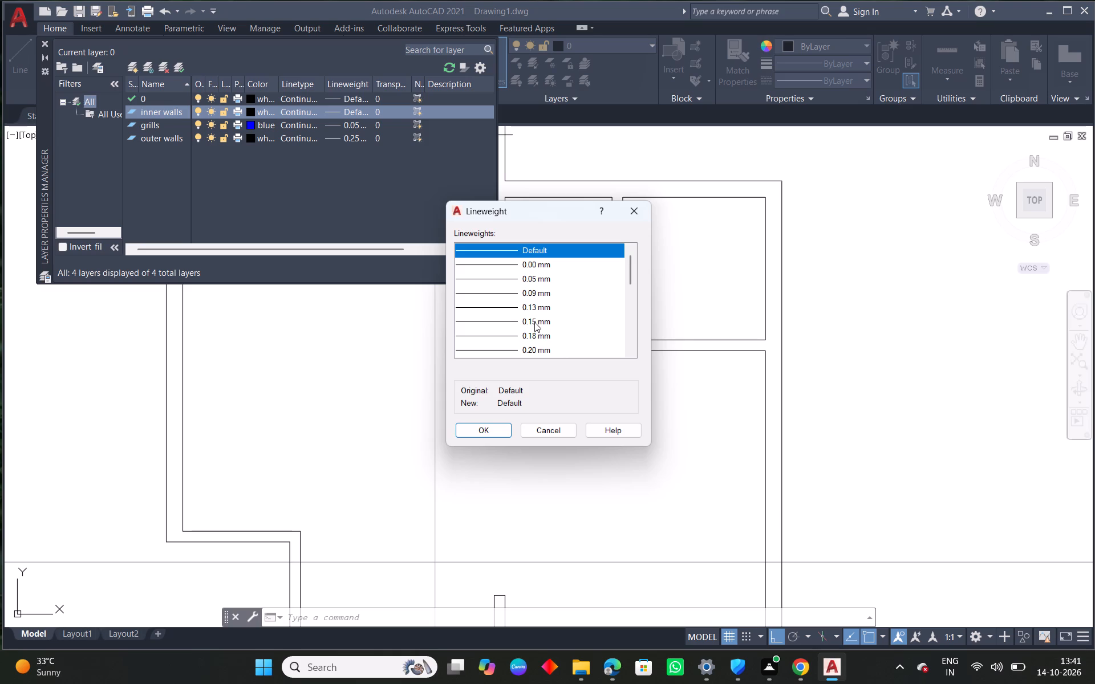
left_click(521, 344)
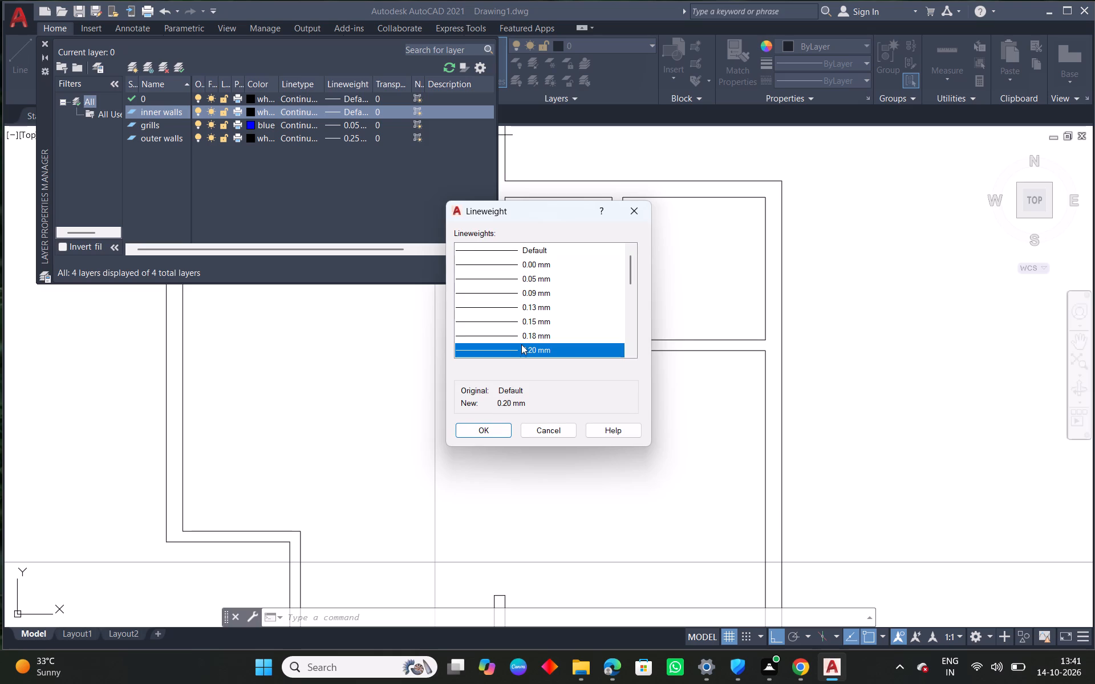
left_click(474, 433)
left_click(874, 249)
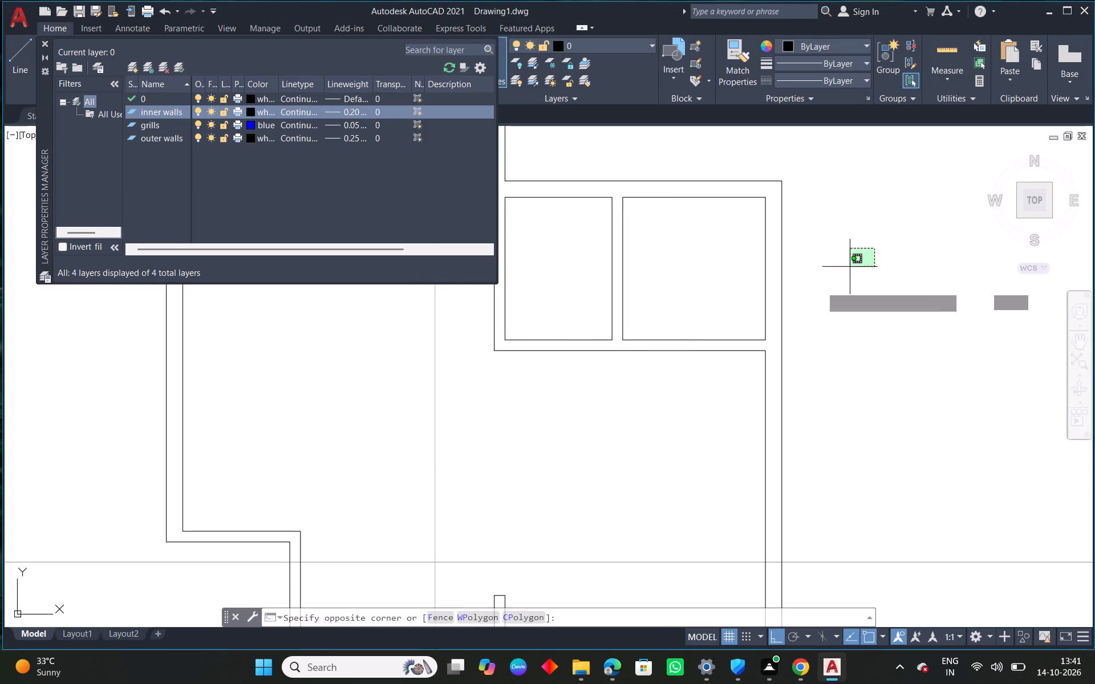
key("Escape")
key("Escape")
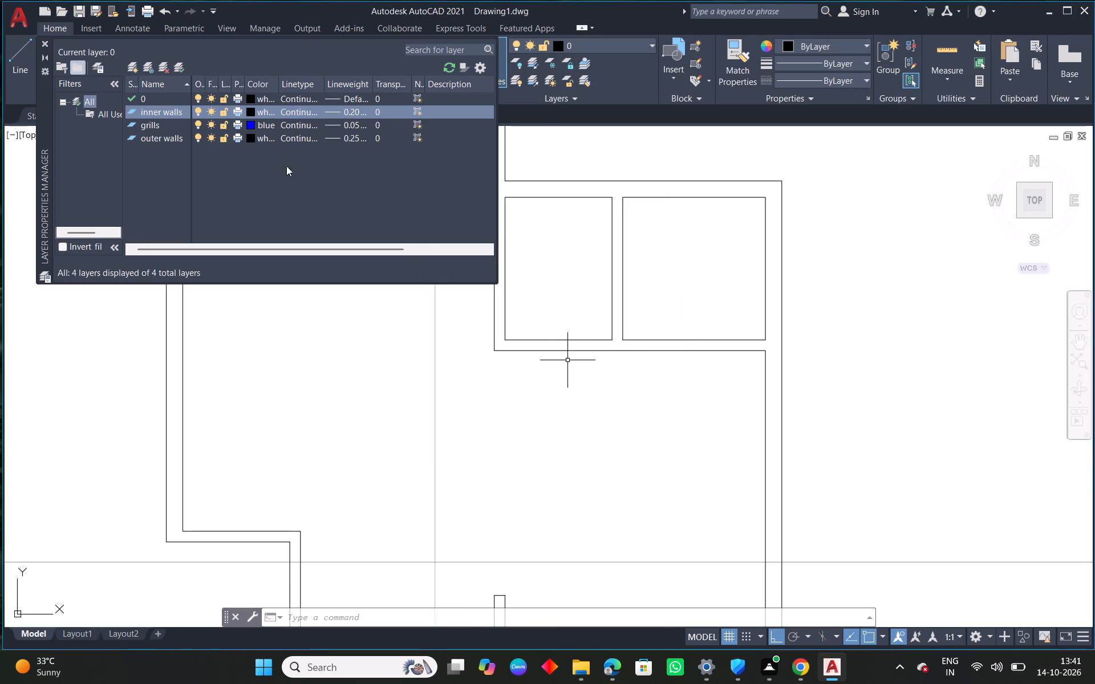
Set the color of the inner walls layer to cyan.
left_click(250, 113)
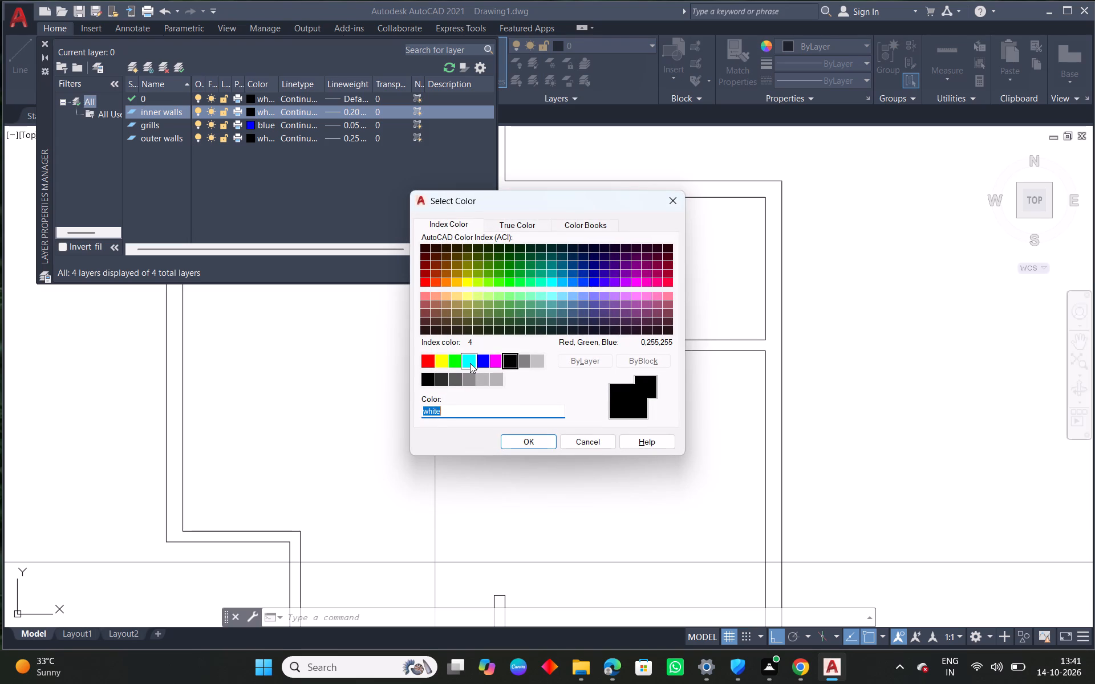
left_click(470, 363)
left_click(252, 139)
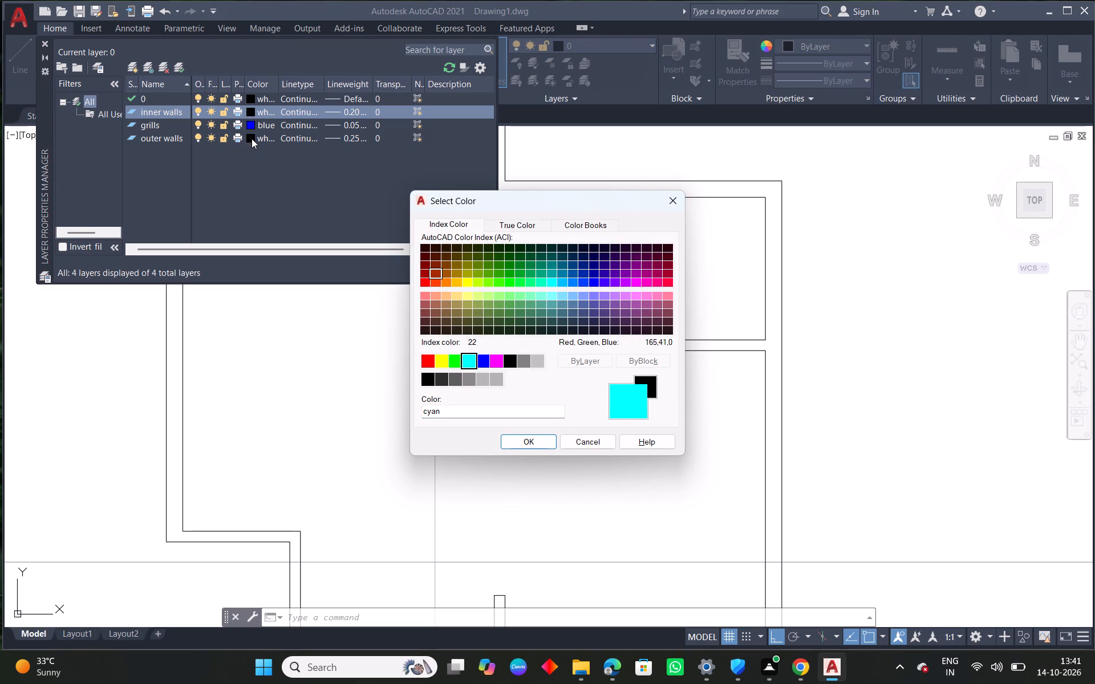
left_click(528, 436)
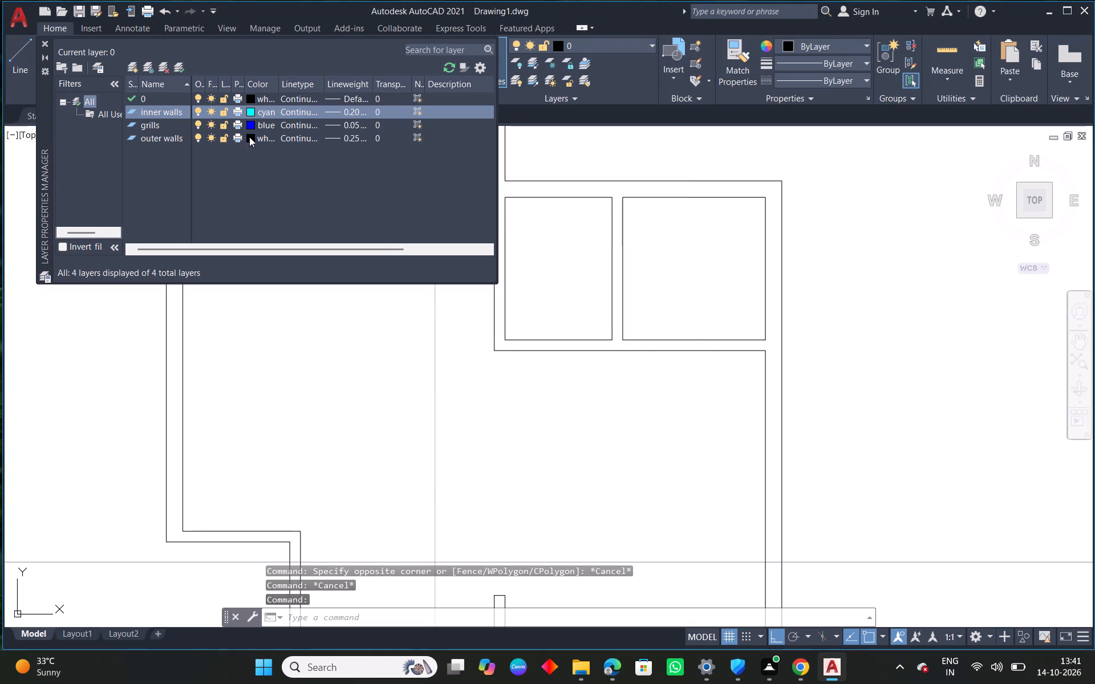
Set the color of the outer walls layer to red and close the Layer Properties Manager.
left_click(242, 135)
left_click(251, 139)
left_click(431, 355)
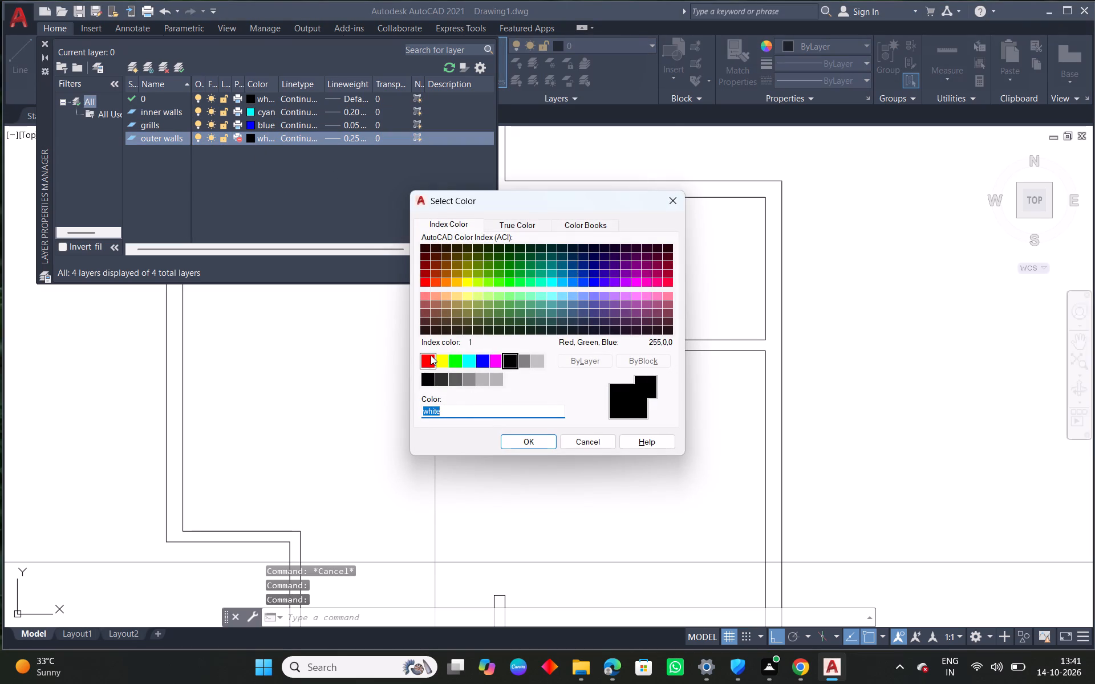
left_click(518, 442)
left_click(43, 37)
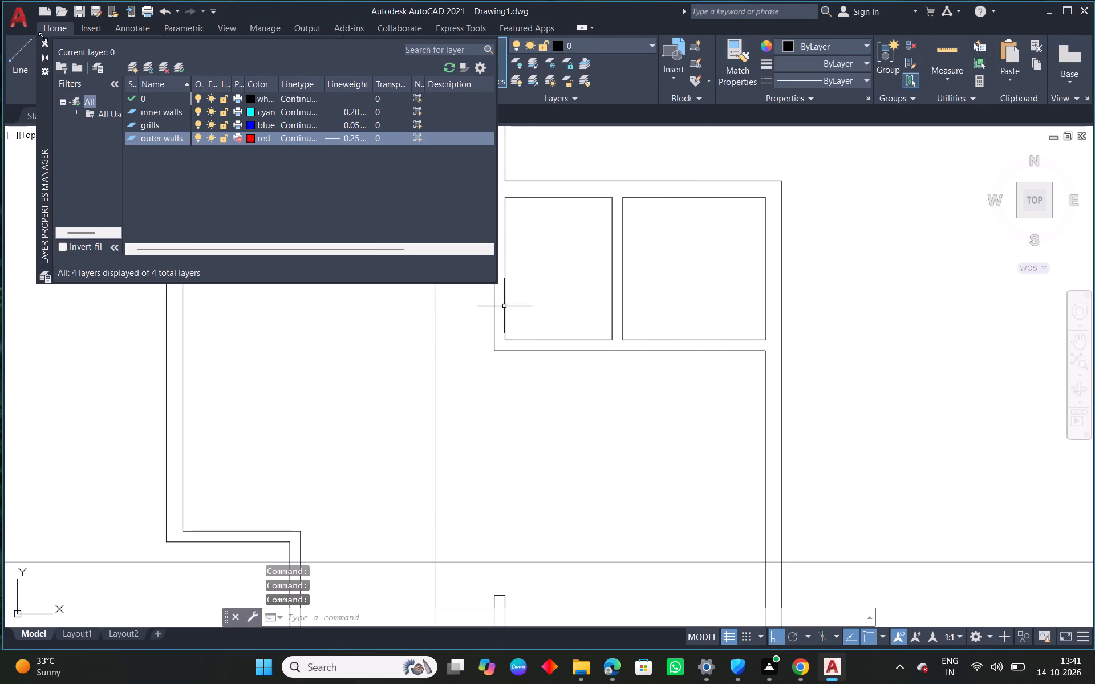
left_click(43, 43)
key("Escape")
Select the plan's outer wall lines along the east side, above the two small rooms, and on the large west room's west and north sides.
scroll(692, 361, "down", 1)
middle_click_drag(826, 433, 757, 319)
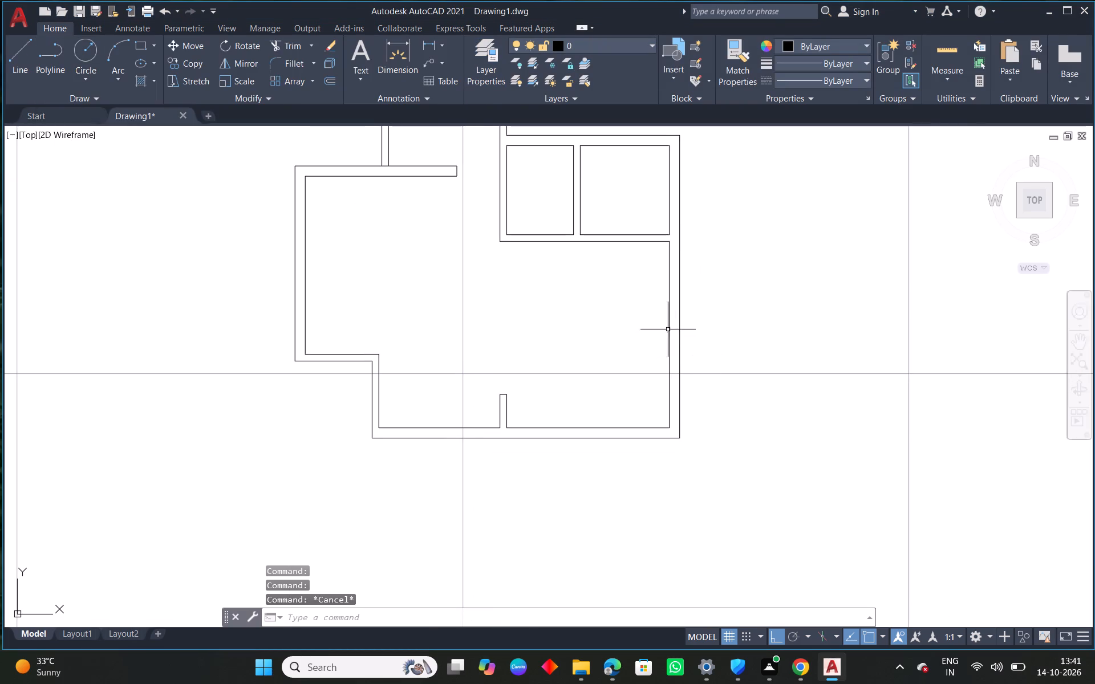
left_click(678, 331)
middle_click_drag(716, 274, 741, 467)
left_click(602, 320)
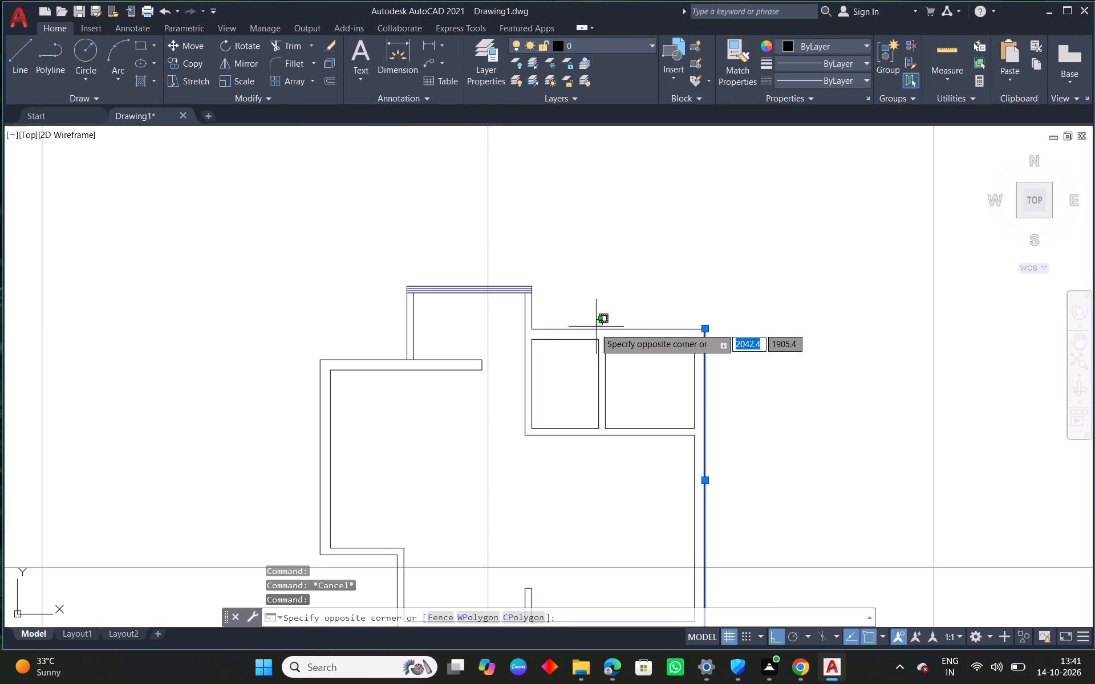
left_click(590, 331)
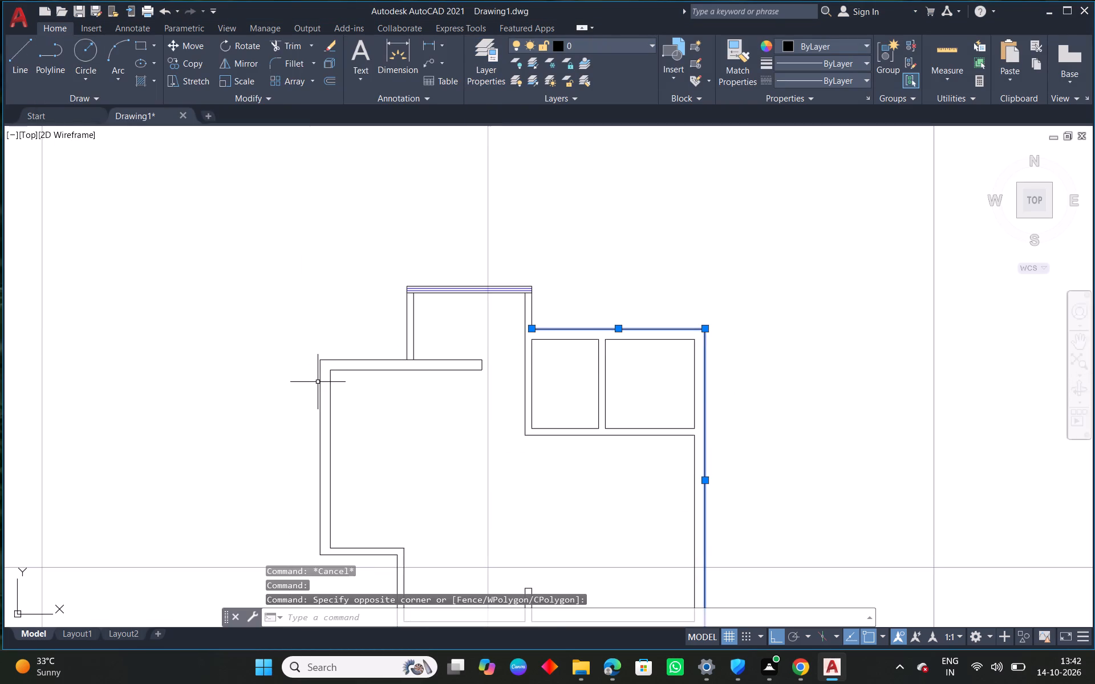
left_click(318, 382)
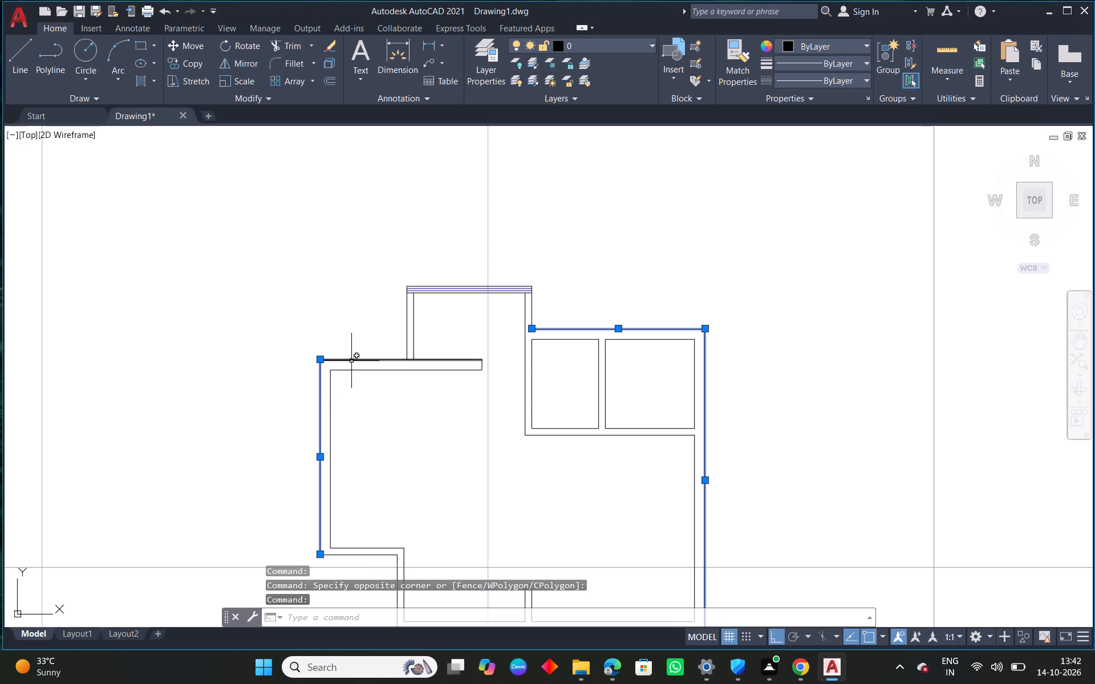
left_click(351, 361)
middle_click_drag(412, 356, 434, 242)
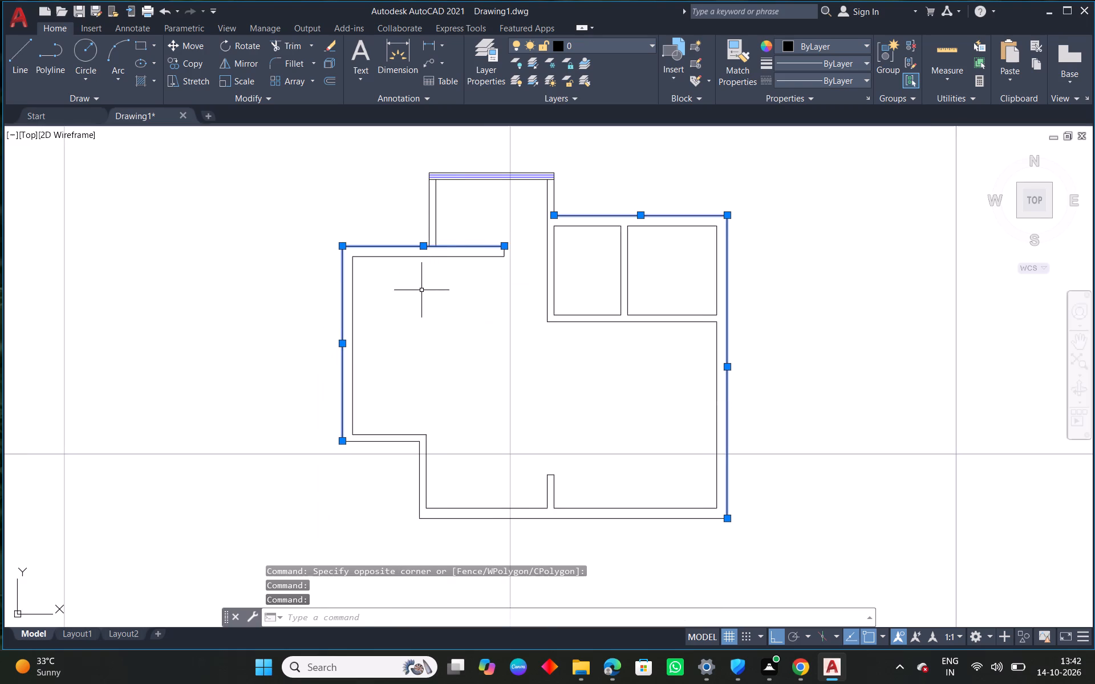
left_click(421, 291)
key("Escape")
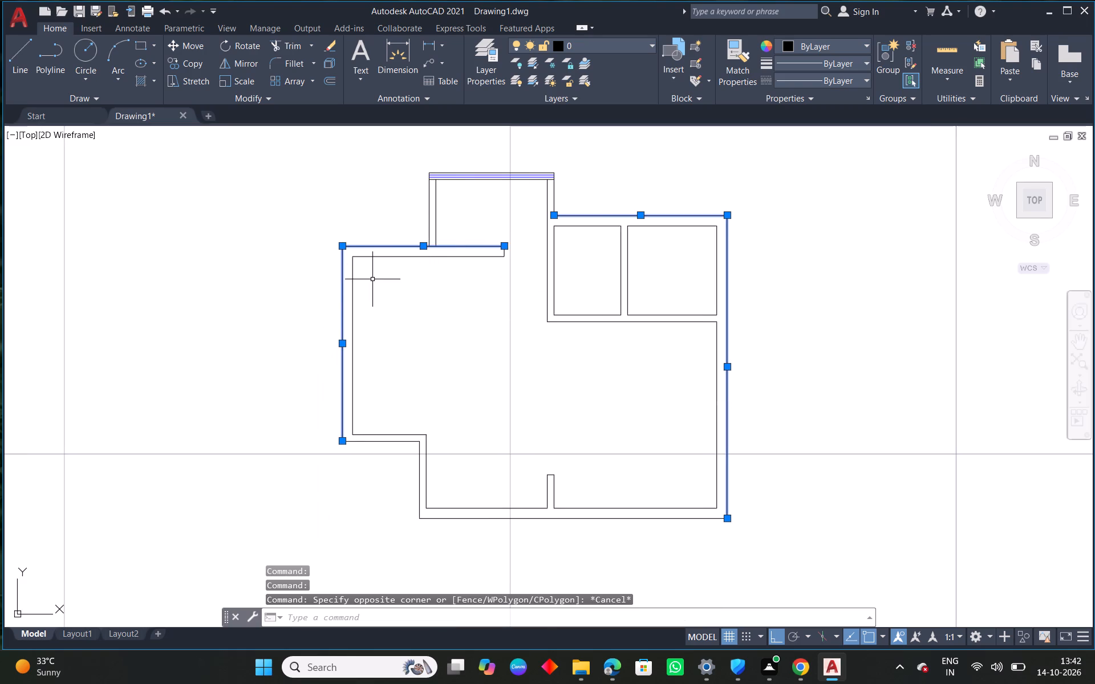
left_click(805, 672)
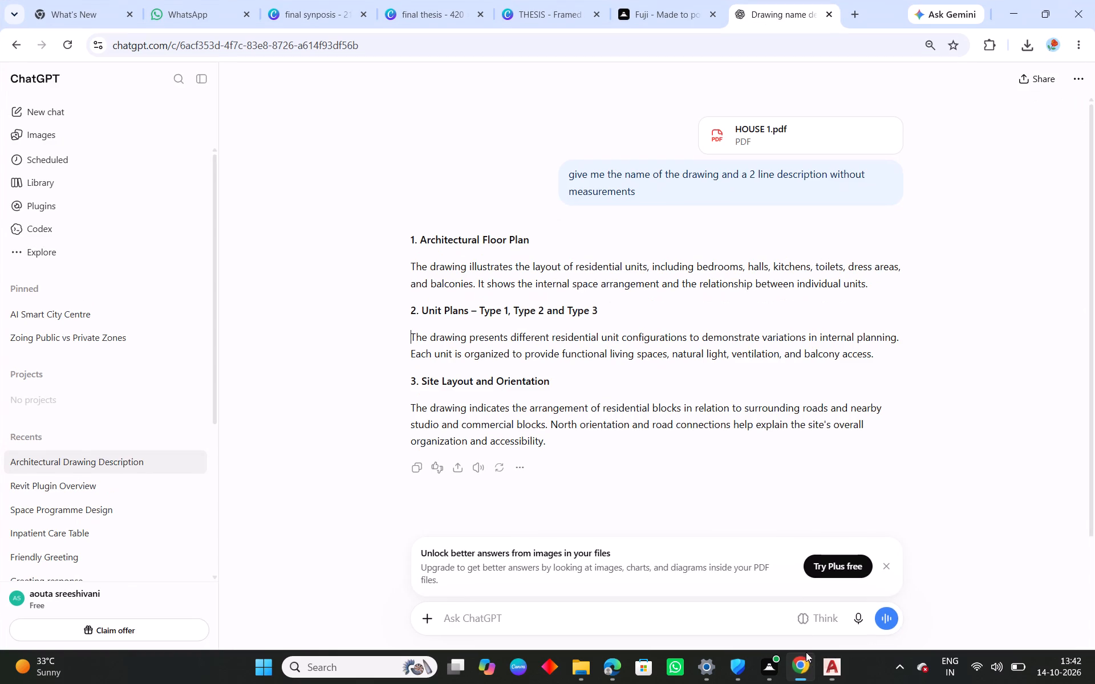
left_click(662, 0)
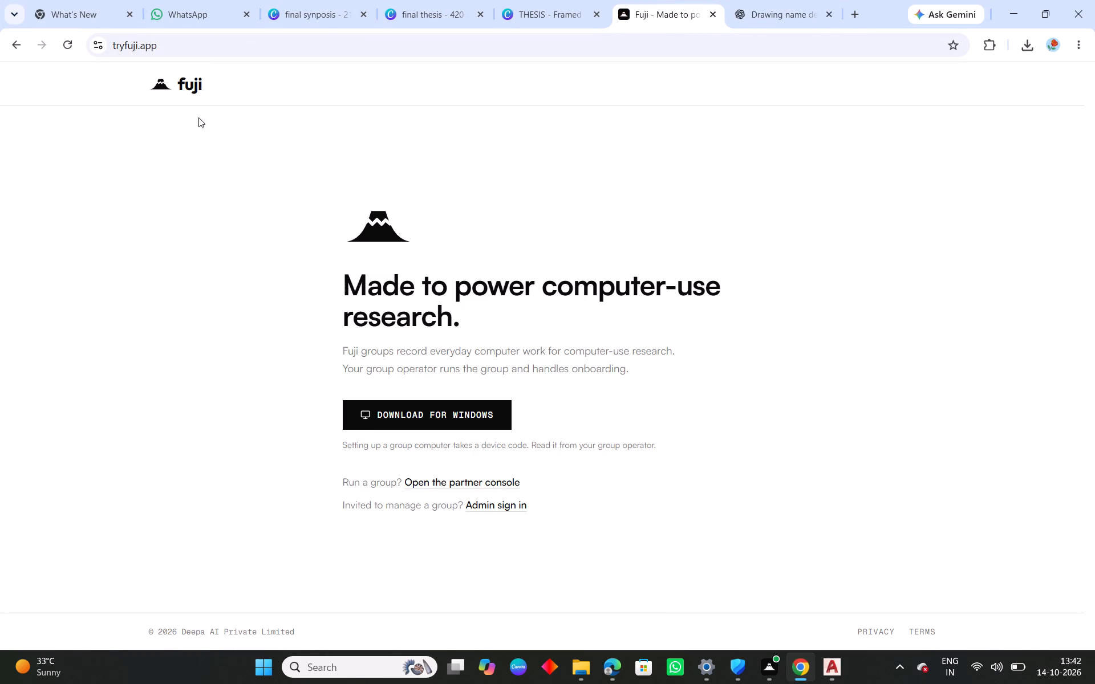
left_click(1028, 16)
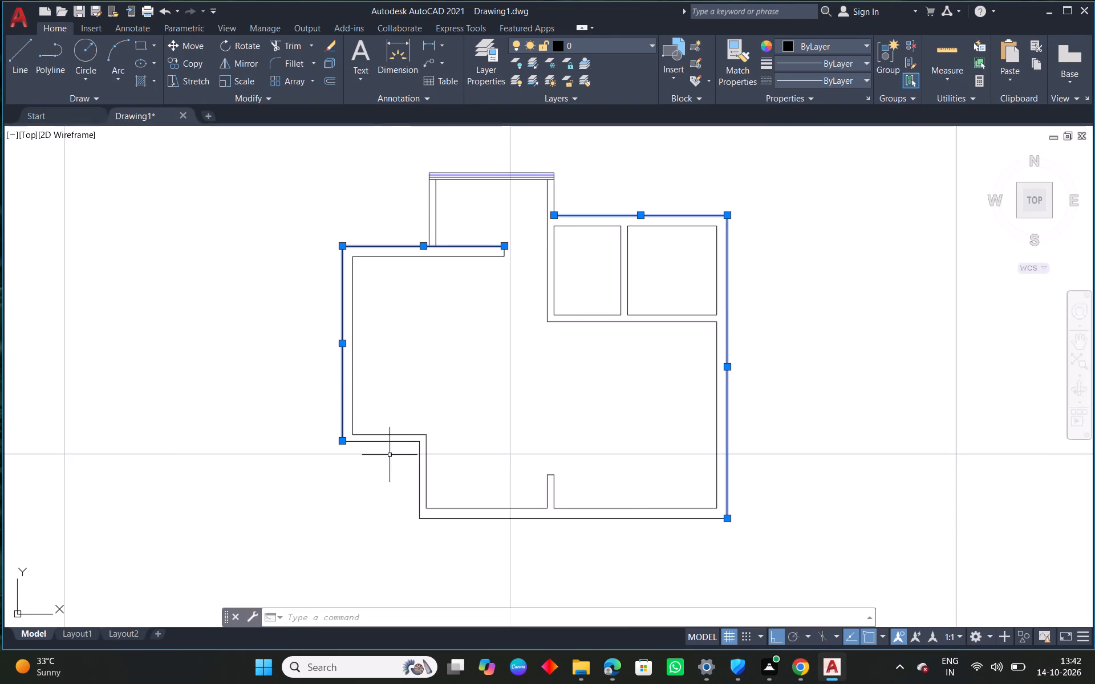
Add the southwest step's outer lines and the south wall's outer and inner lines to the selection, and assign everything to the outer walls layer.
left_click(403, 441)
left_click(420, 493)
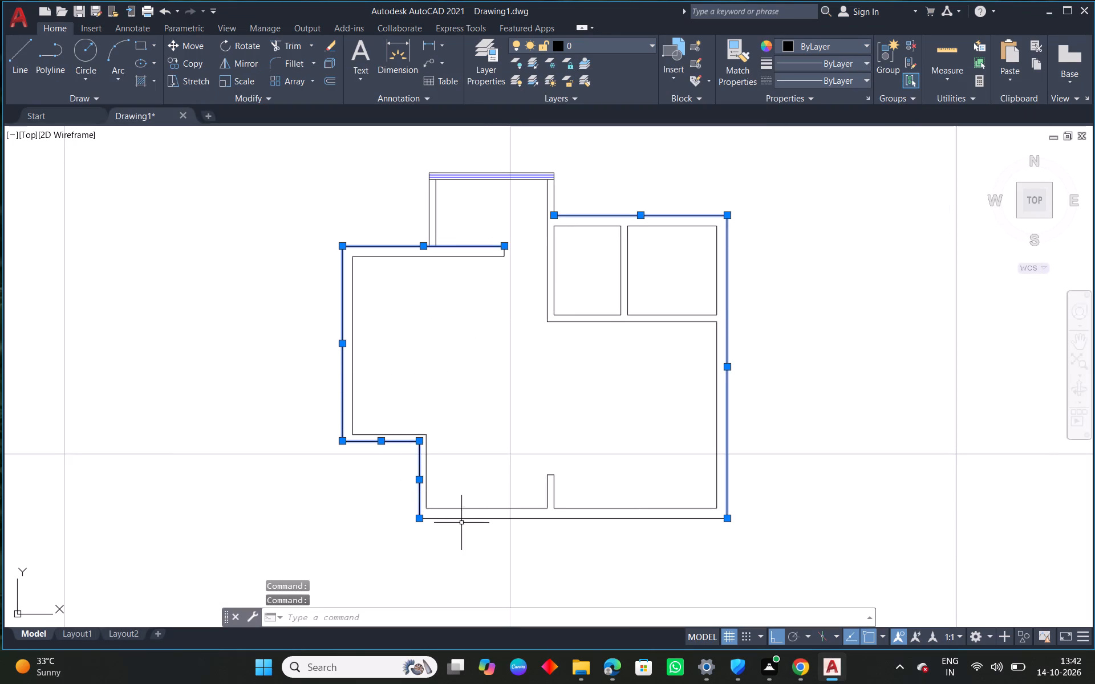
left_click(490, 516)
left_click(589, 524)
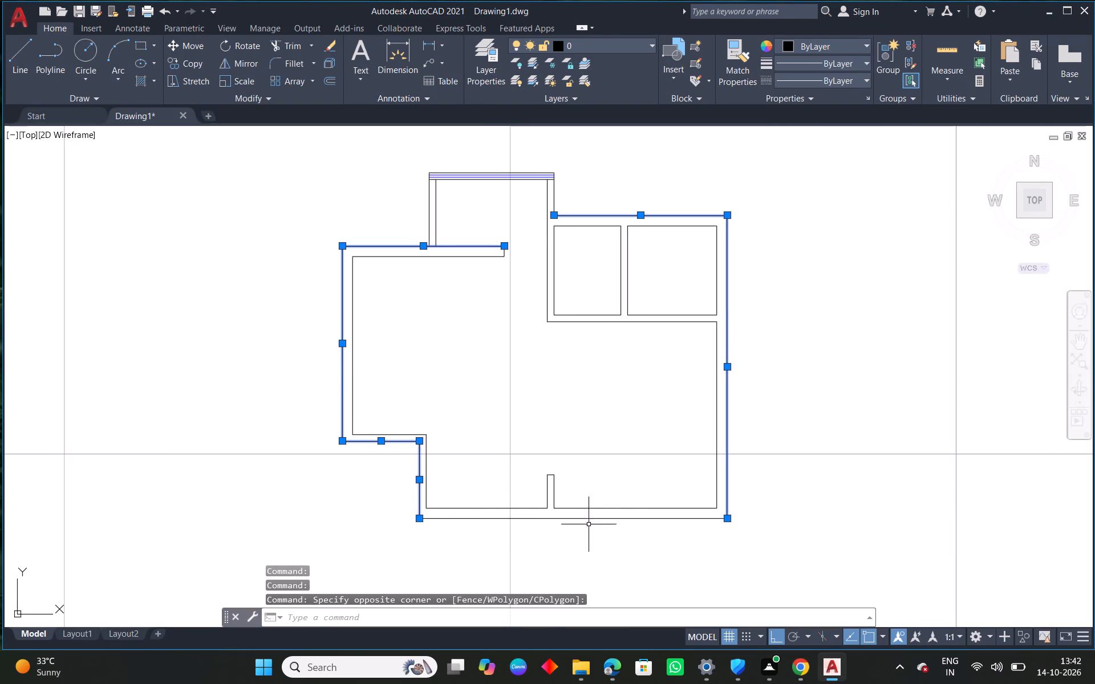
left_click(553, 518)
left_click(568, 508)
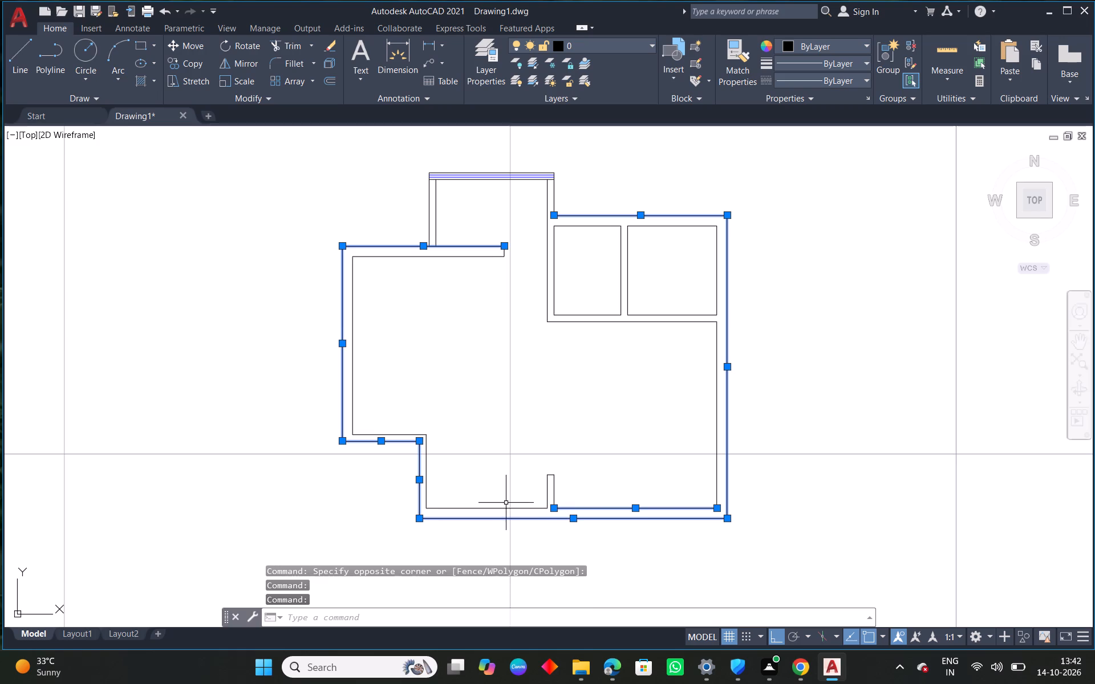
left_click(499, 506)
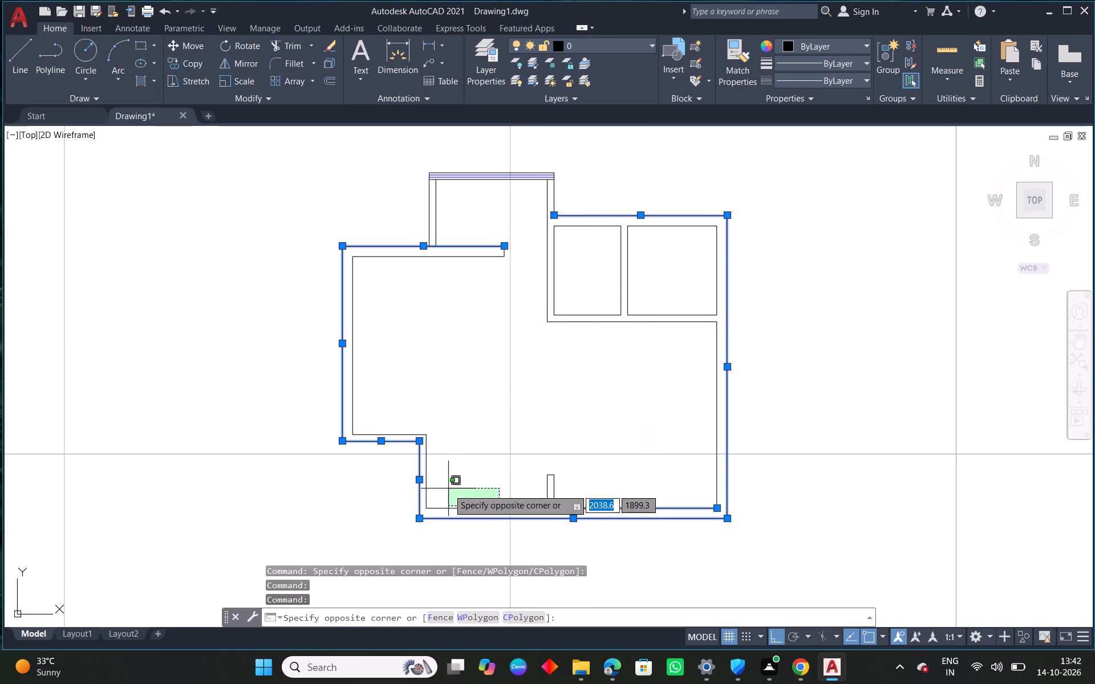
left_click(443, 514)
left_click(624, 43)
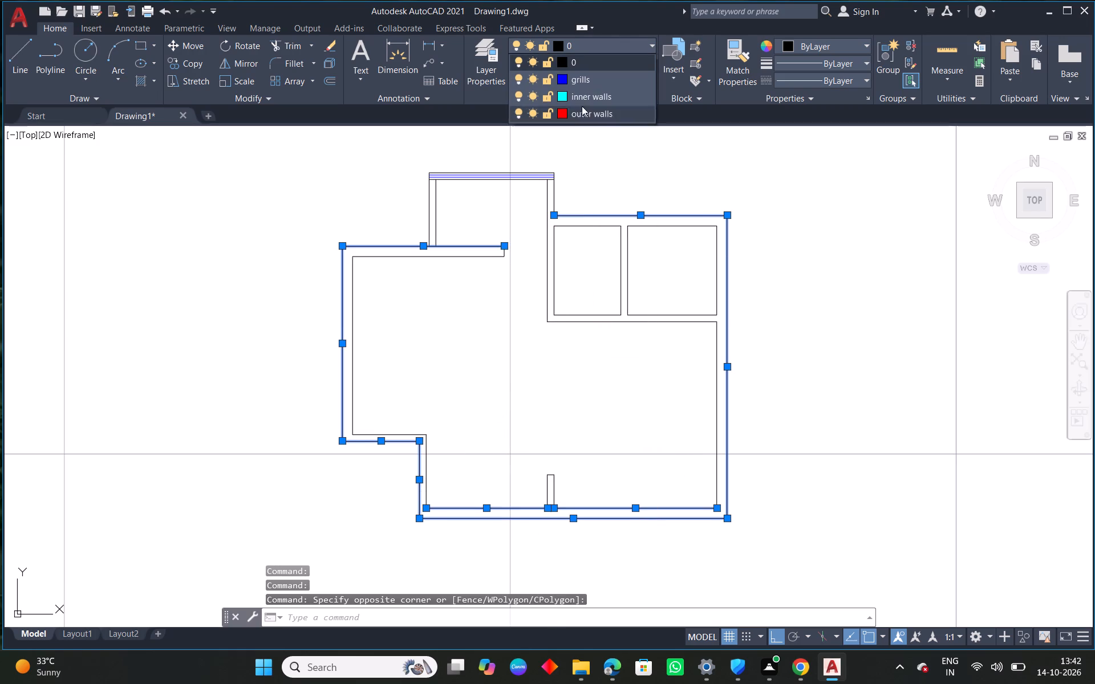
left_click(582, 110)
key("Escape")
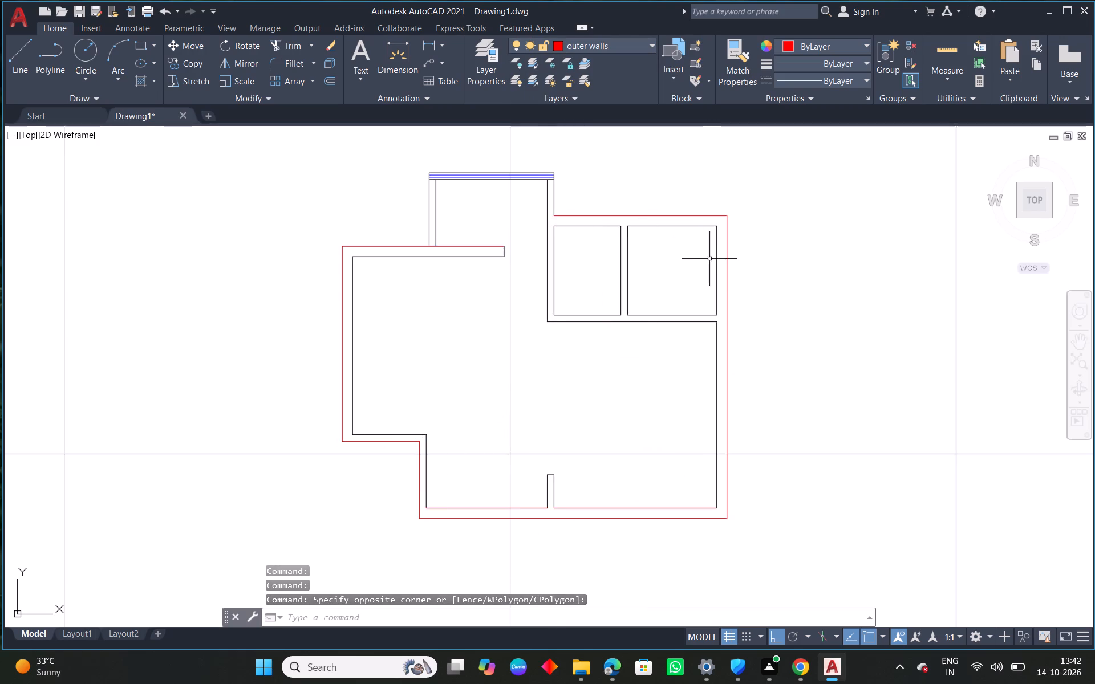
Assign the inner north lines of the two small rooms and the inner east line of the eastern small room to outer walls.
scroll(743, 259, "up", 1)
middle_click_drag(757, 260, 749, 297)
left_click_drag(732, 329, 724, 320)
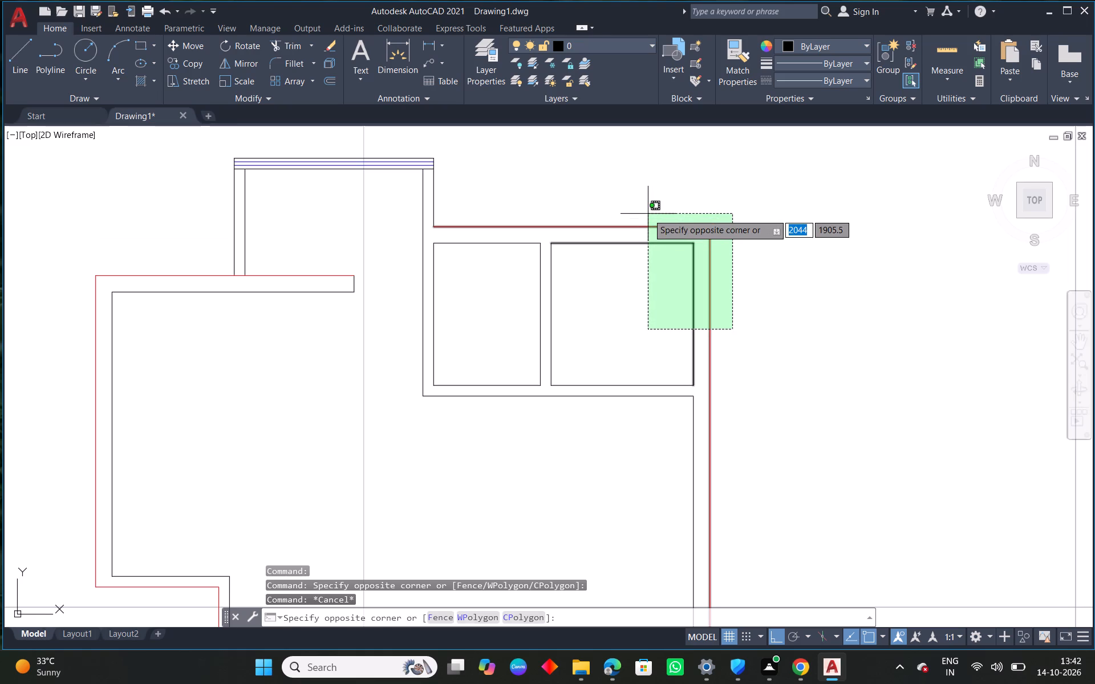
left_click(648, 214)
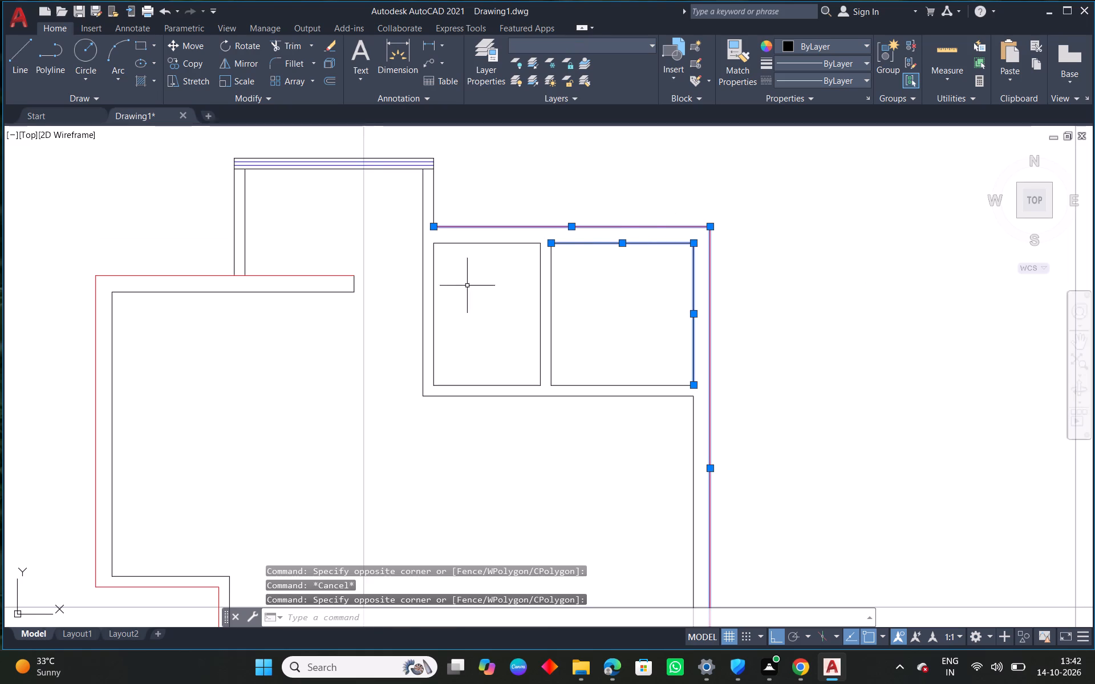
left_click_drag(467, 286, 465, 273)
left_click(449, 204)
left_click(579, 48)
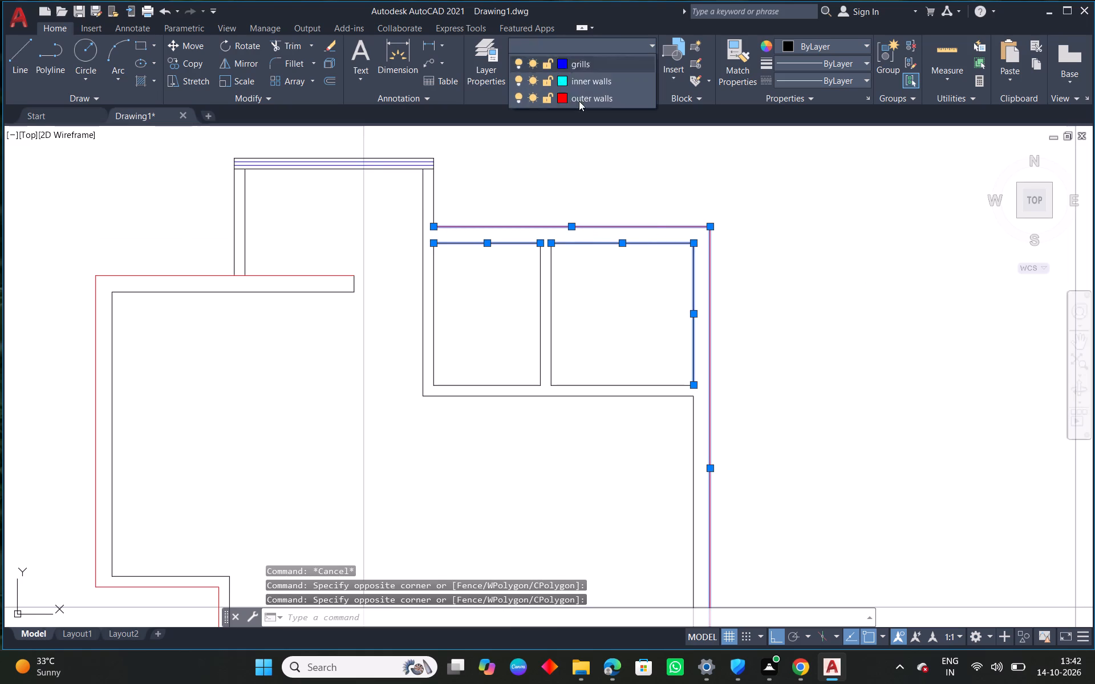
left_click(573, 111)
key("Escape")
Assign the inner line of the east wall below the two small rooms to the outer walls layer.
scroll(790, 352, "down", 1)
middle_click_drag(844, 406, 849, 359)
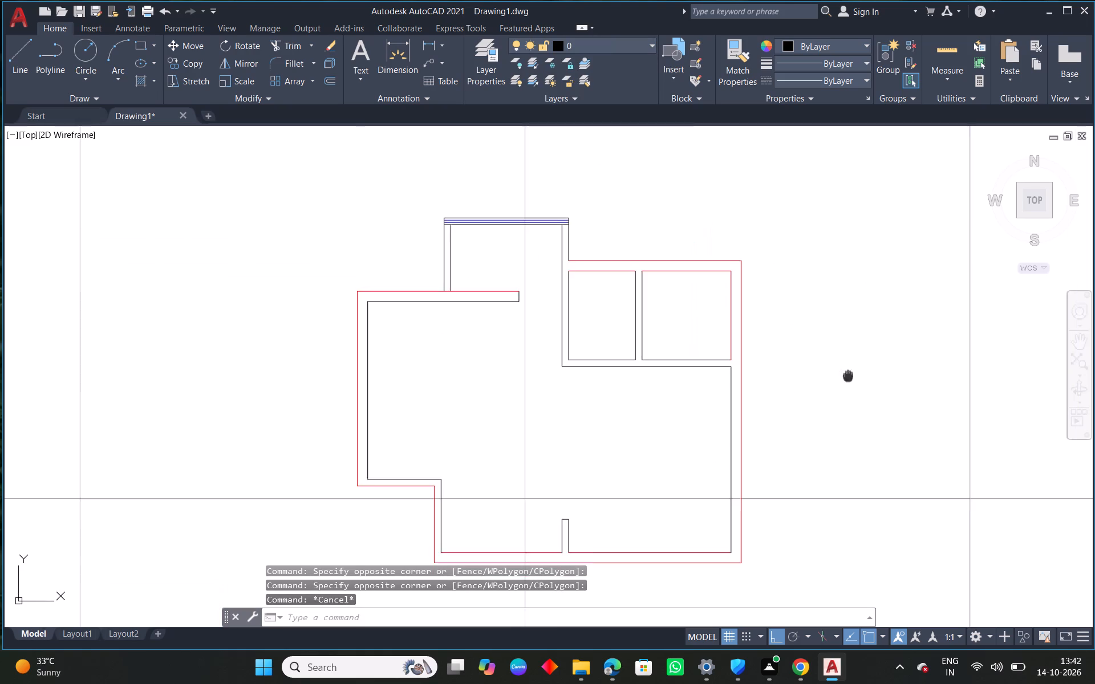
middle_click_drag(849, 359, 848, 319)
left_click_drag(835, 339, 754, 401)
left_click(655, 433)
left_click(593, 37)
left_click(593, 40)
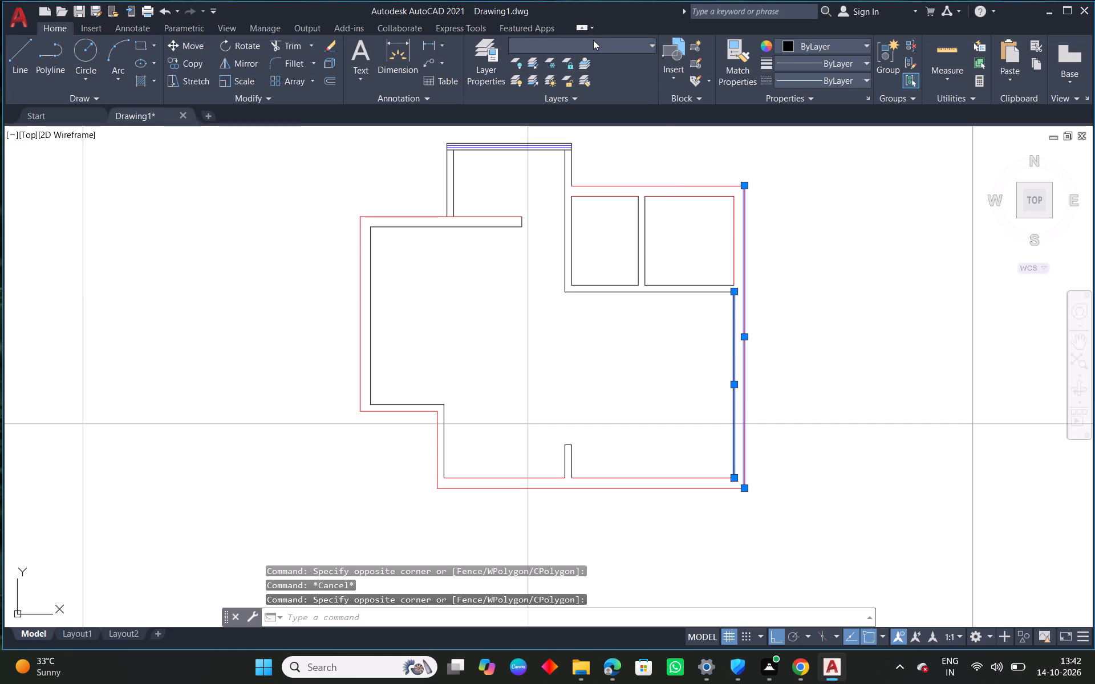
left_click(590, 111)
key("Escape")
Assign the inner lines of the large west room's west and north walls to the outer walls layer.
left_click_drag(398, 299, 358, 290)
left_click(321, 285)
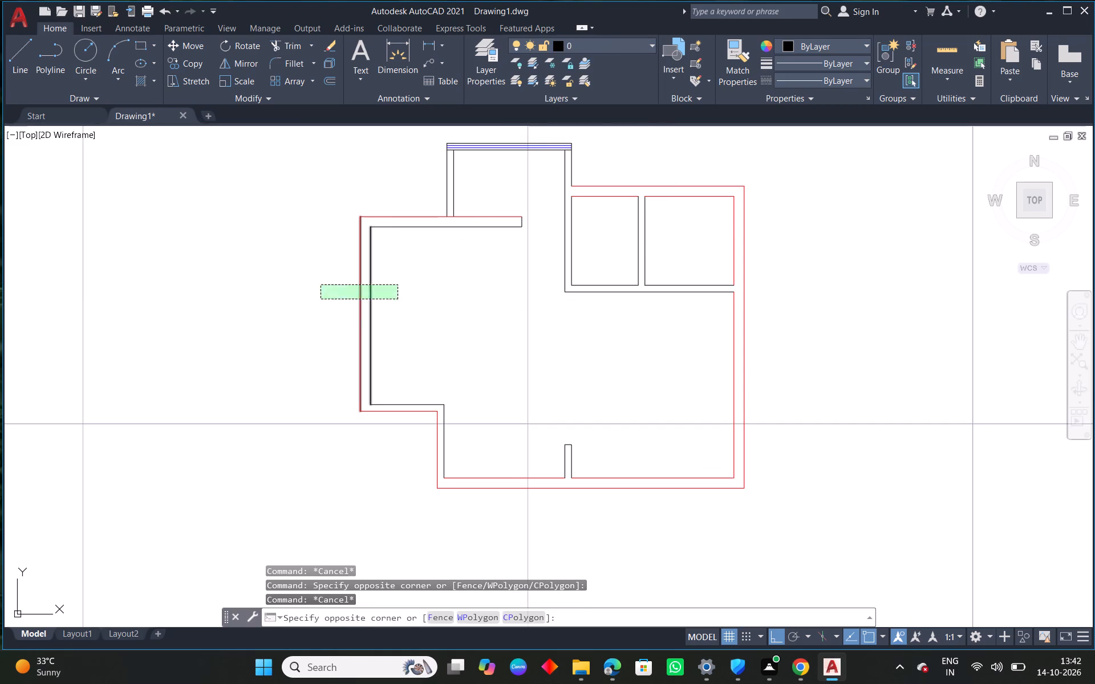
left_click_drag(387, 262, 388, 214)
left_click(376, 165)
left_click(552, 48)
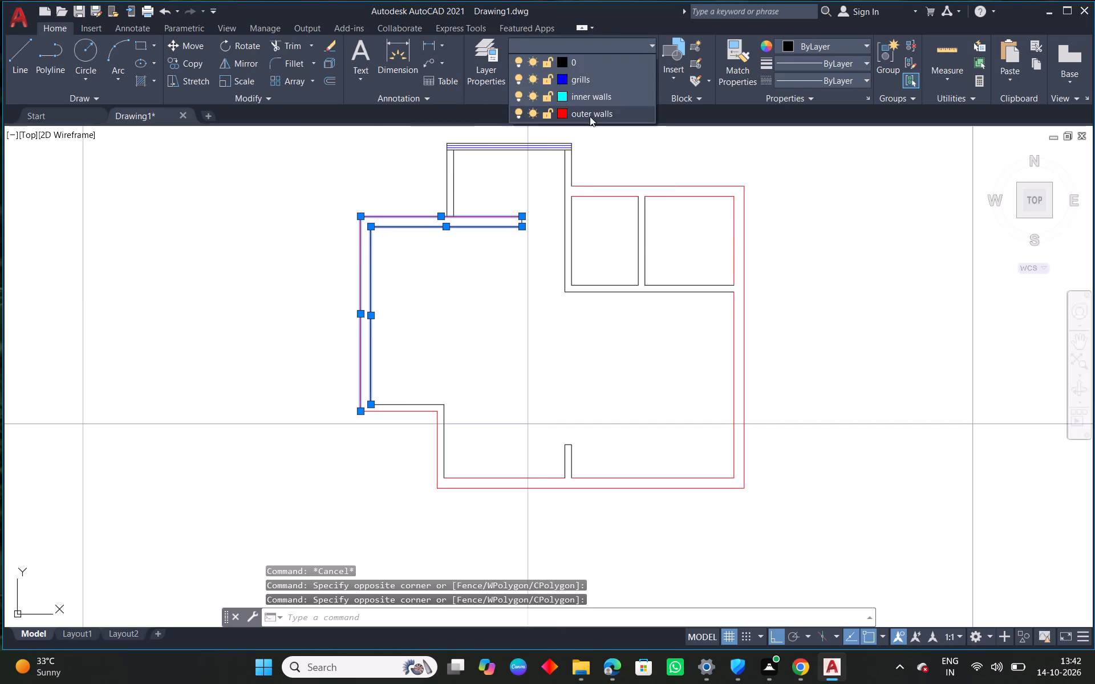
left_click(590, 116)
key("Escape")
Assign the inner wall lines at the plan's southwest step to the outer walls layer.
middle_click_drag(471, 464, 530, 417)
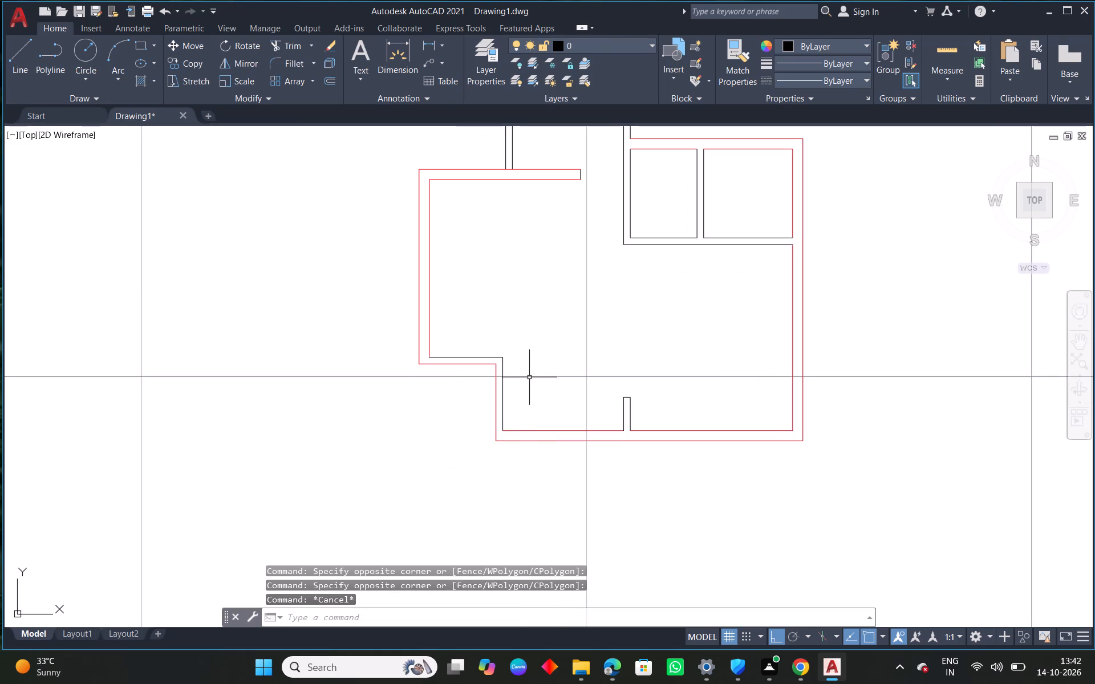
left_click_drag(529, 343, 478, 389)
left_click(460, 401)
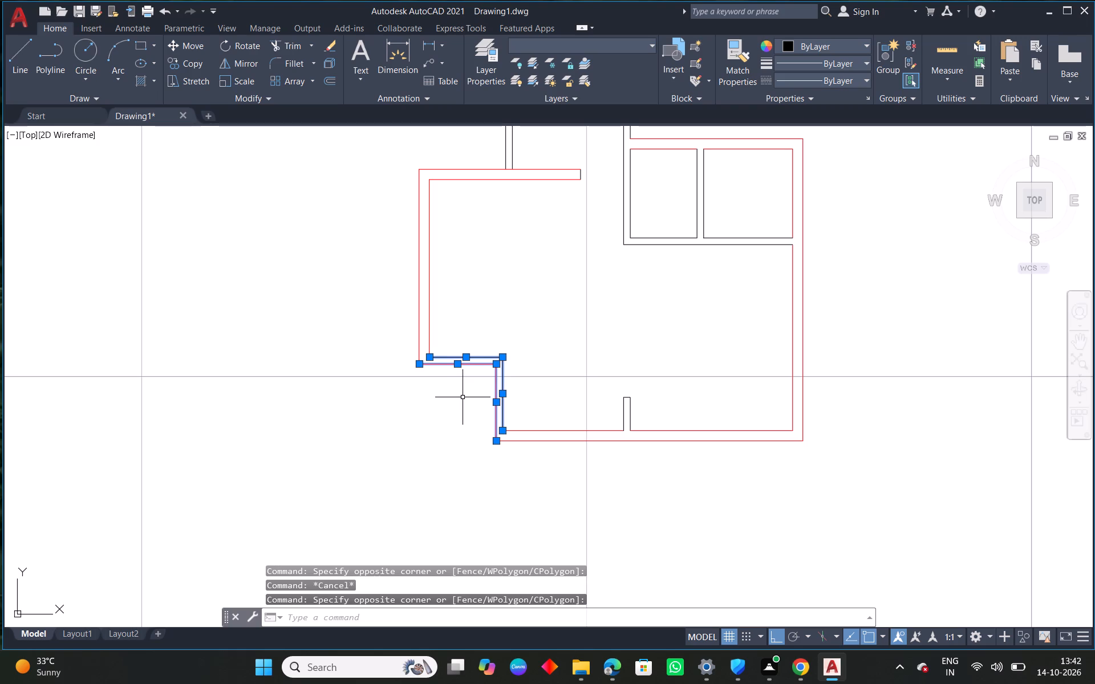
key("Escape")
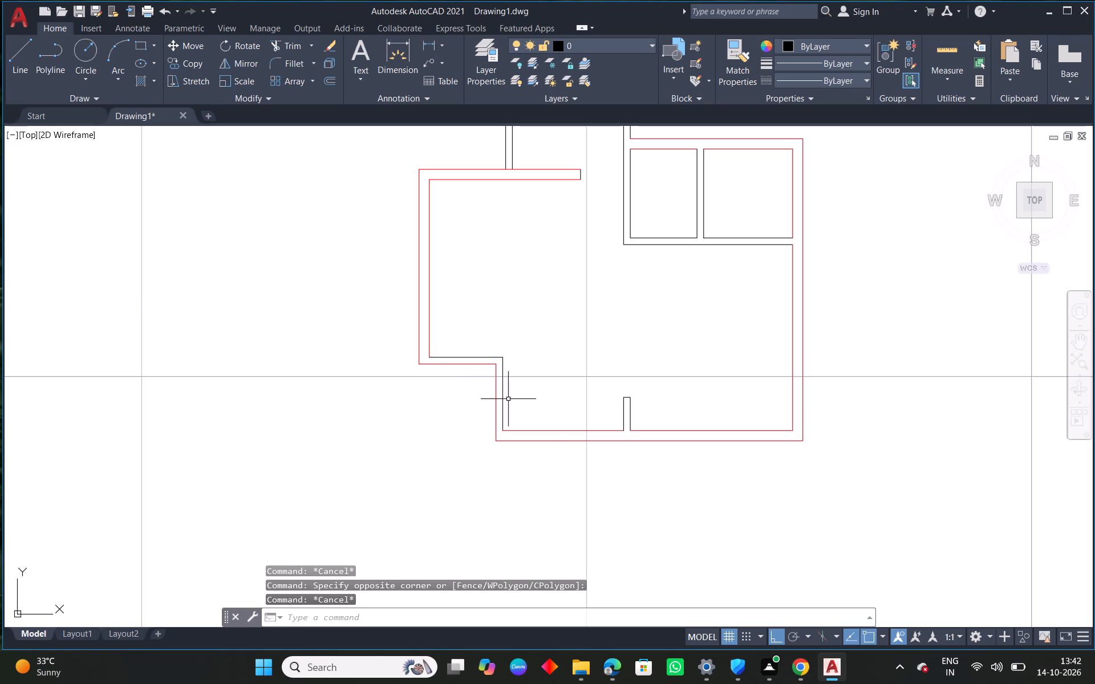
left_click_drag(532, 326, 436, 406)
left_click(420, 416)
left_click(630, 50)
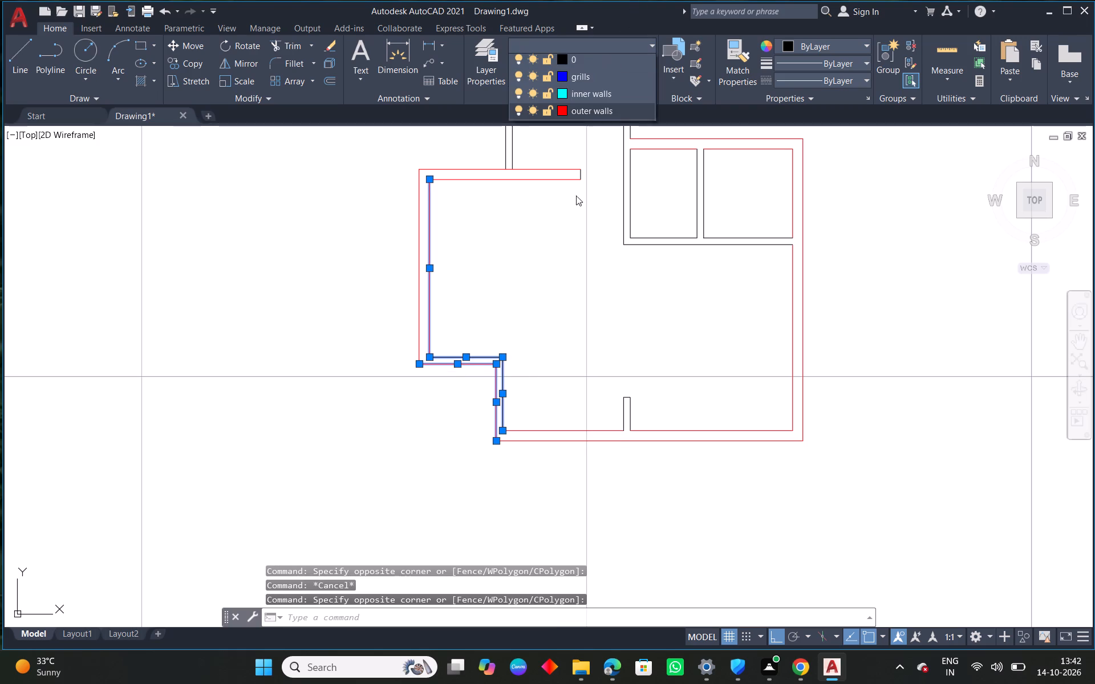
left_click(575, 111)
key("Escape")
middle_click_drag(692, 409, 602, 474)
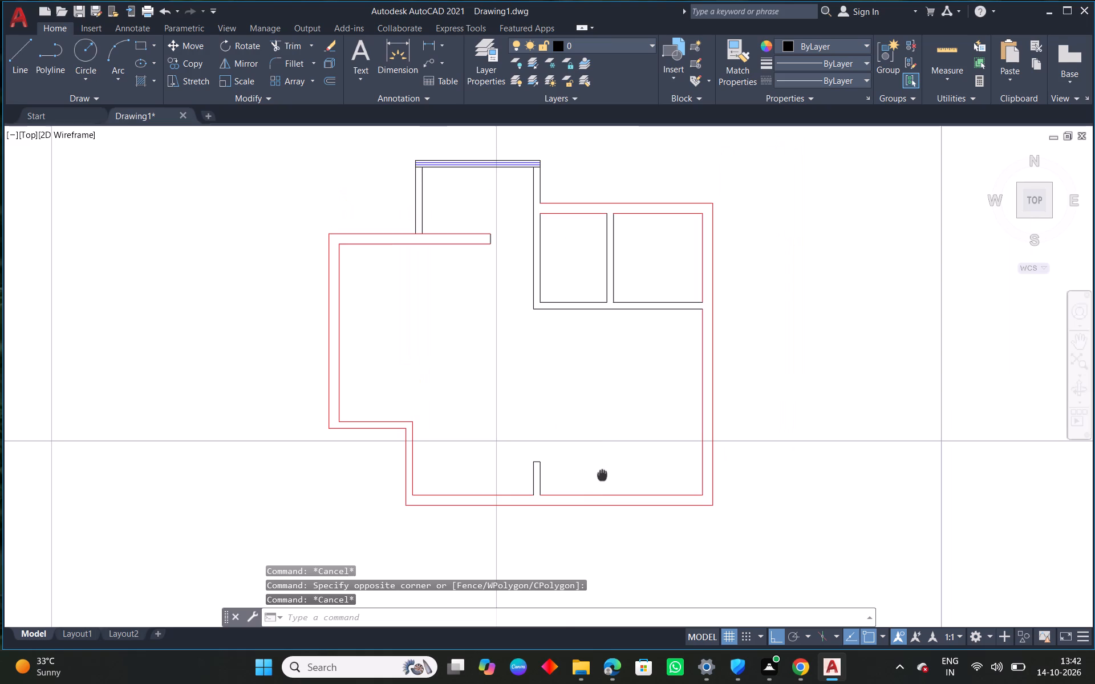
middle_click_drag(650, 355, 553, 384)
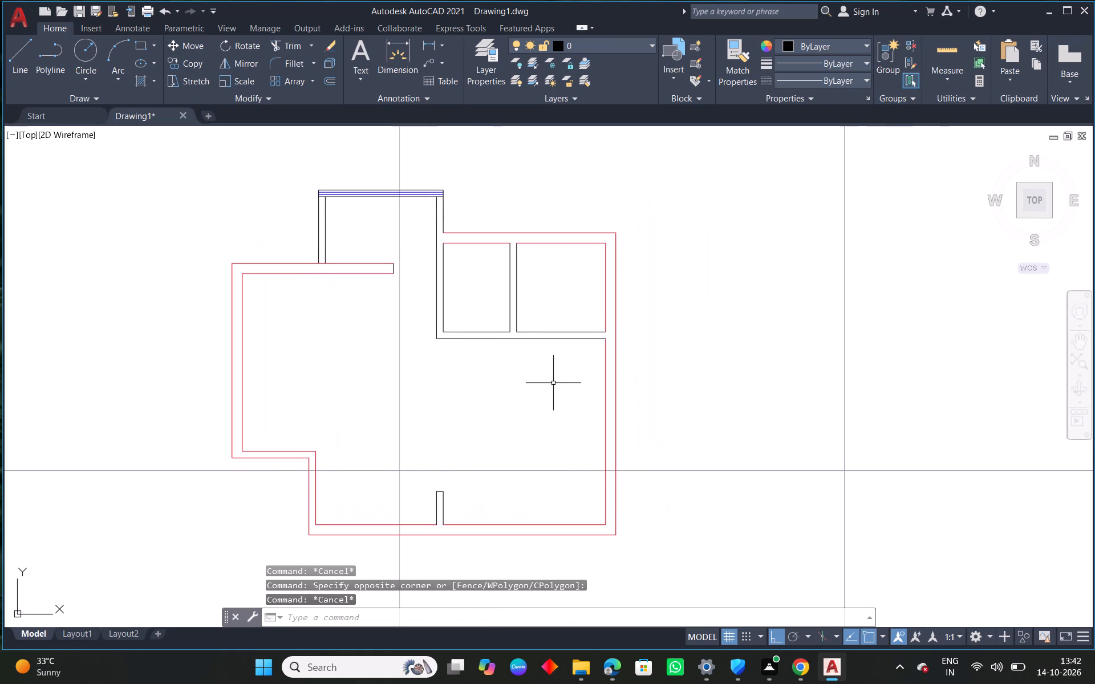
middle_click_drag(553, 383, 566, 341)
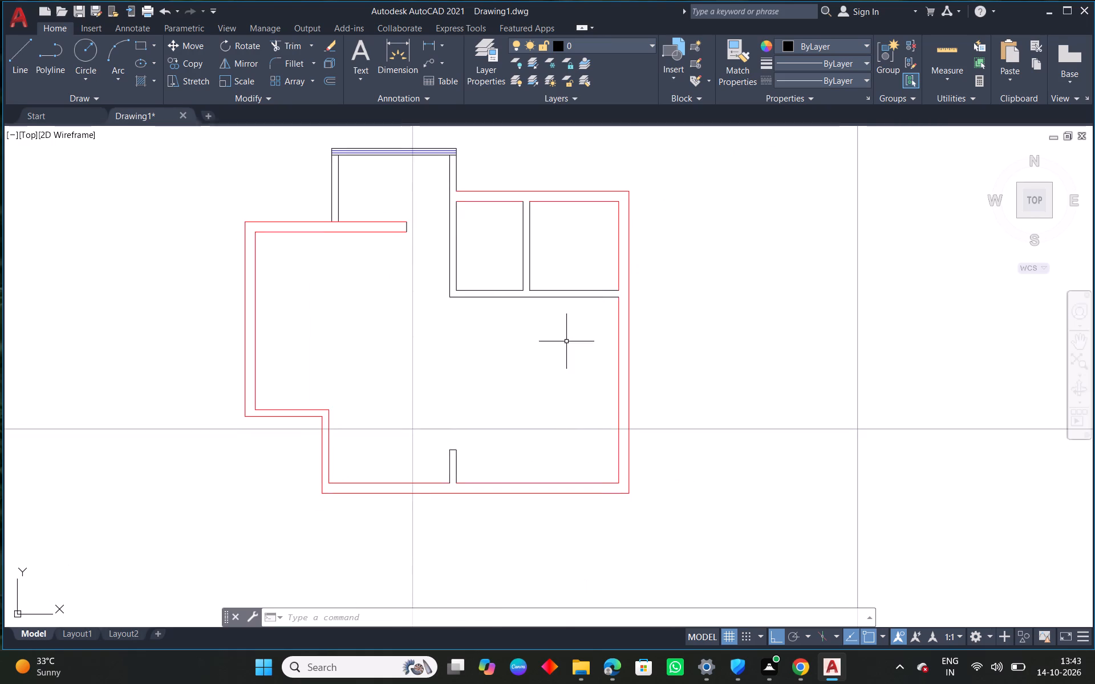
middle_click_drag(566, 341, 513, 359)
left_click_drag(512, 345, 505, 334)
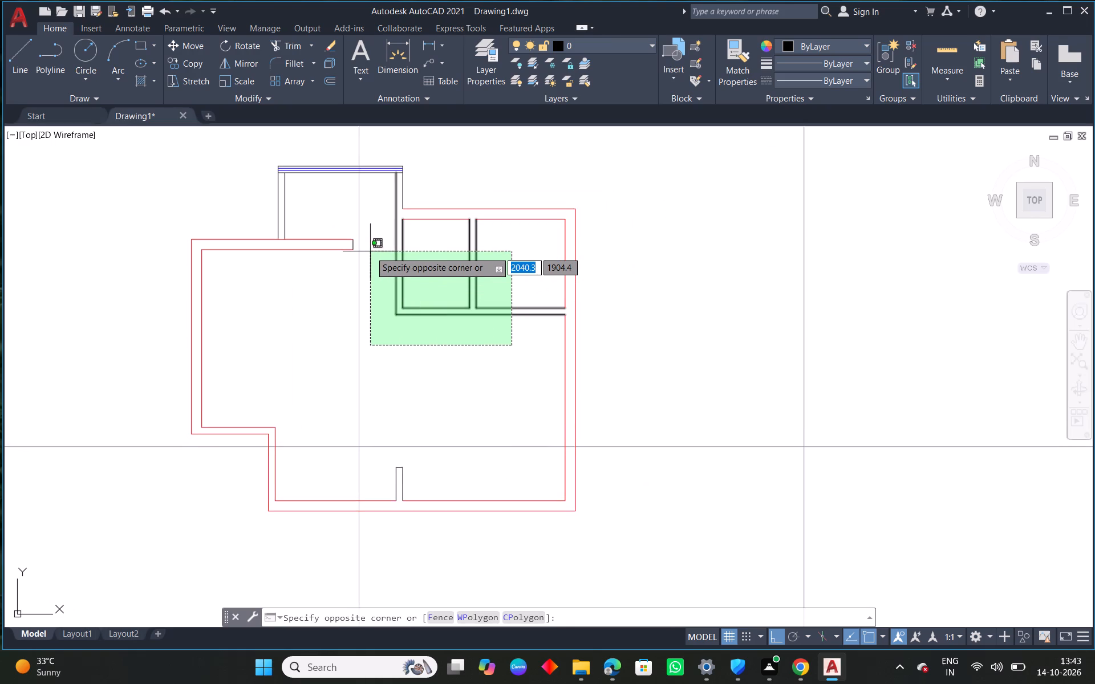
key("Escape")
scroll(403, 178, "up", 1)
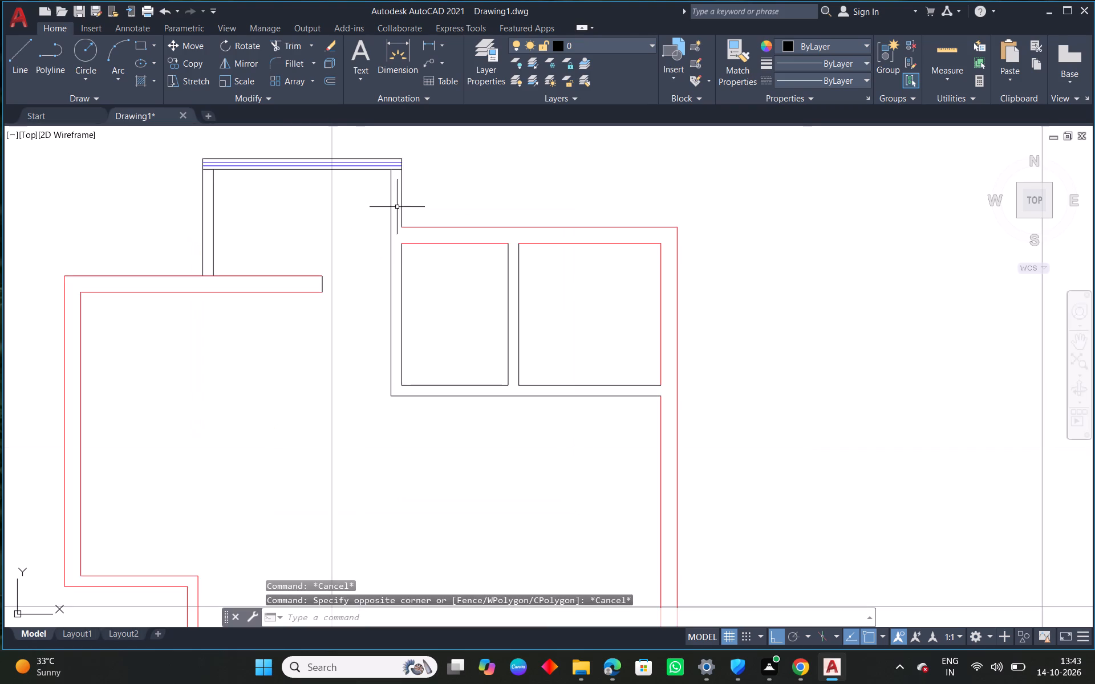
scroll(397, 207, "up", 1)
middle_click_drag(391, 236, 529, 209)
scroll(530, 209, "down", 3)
Select the whole floor plan, assign it to layer 0 and clear the selection.
left_click_drag(769, 534, 735, 497)
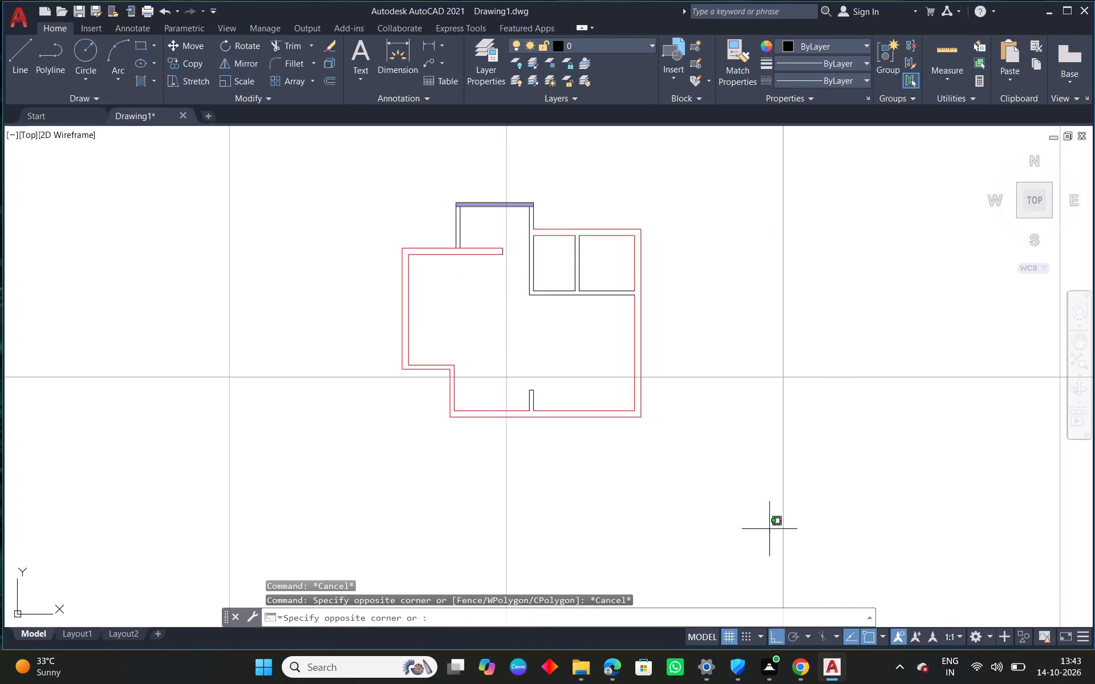
left_click(360, 227)
left_click(575, 47)
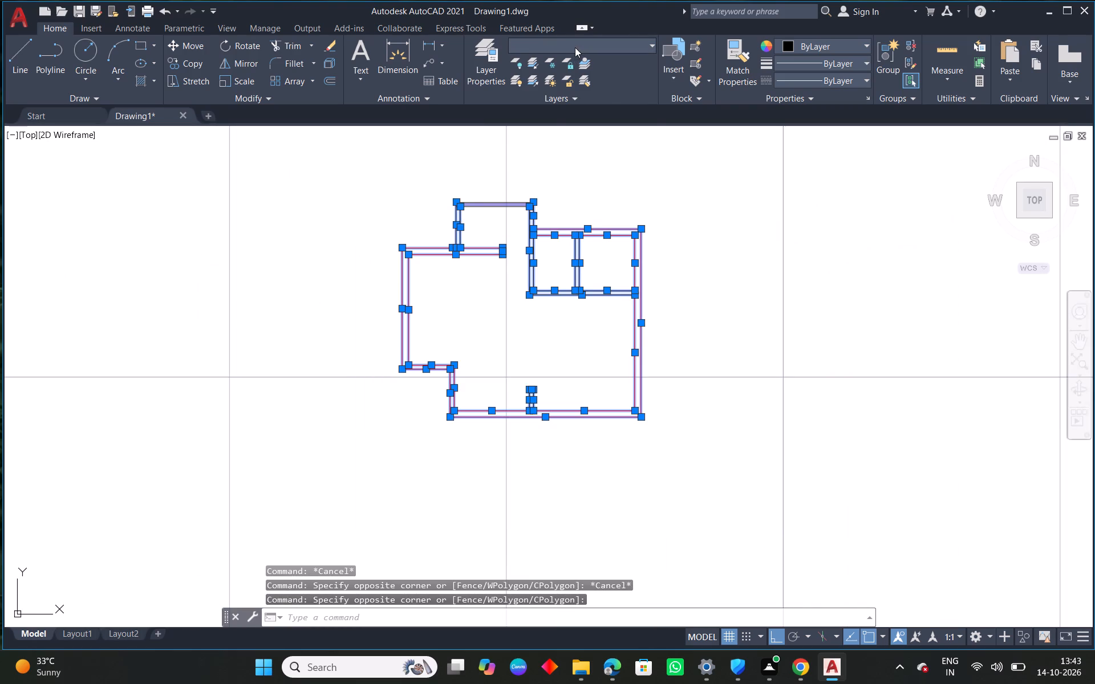
left_click(571, 66)
key("Escape")
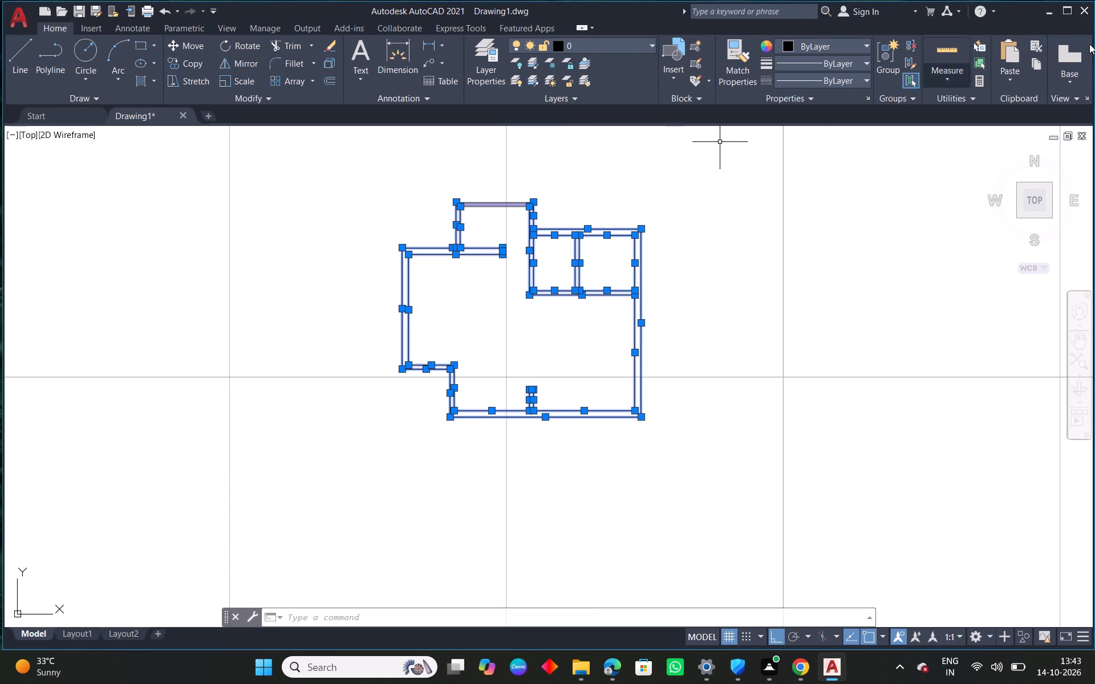
key("Escape")
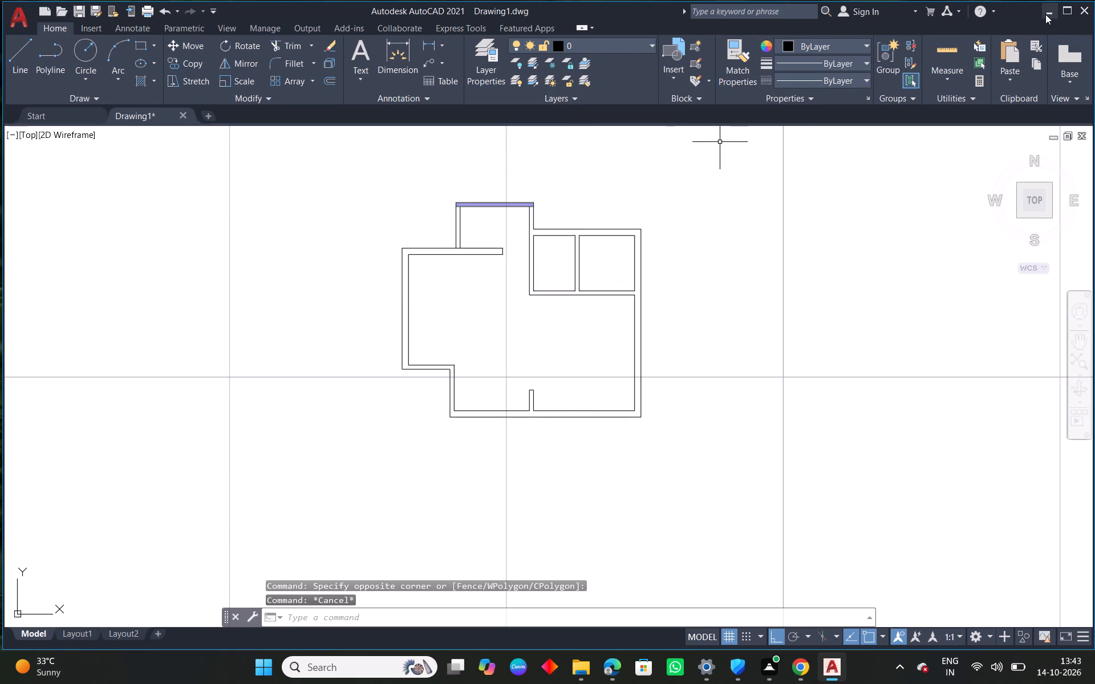
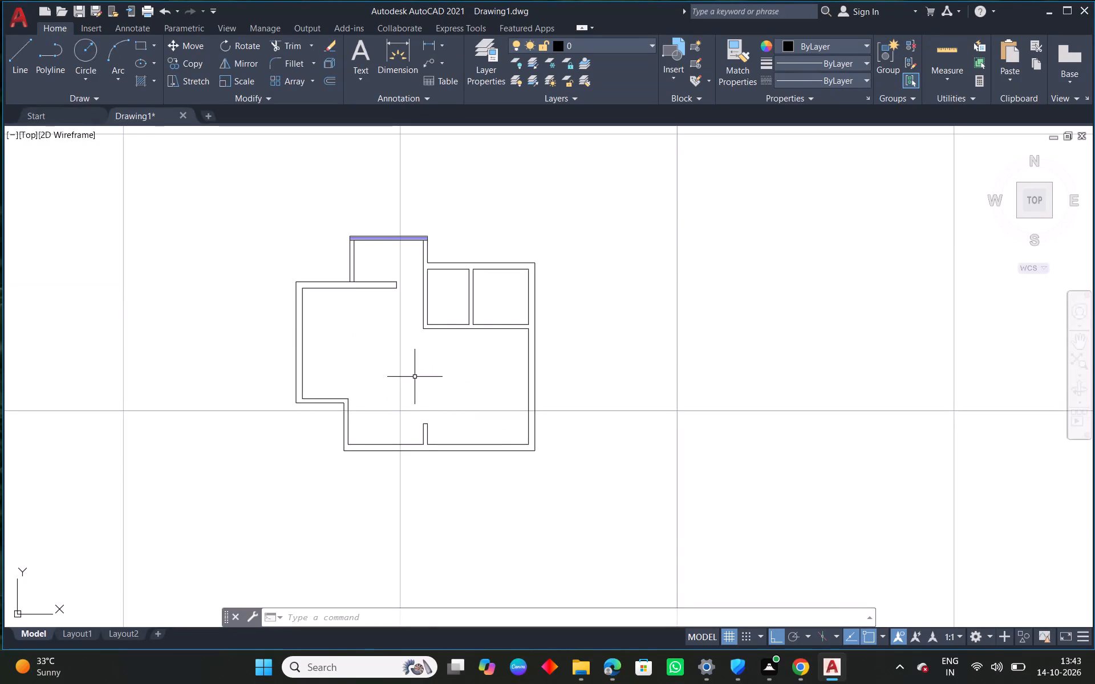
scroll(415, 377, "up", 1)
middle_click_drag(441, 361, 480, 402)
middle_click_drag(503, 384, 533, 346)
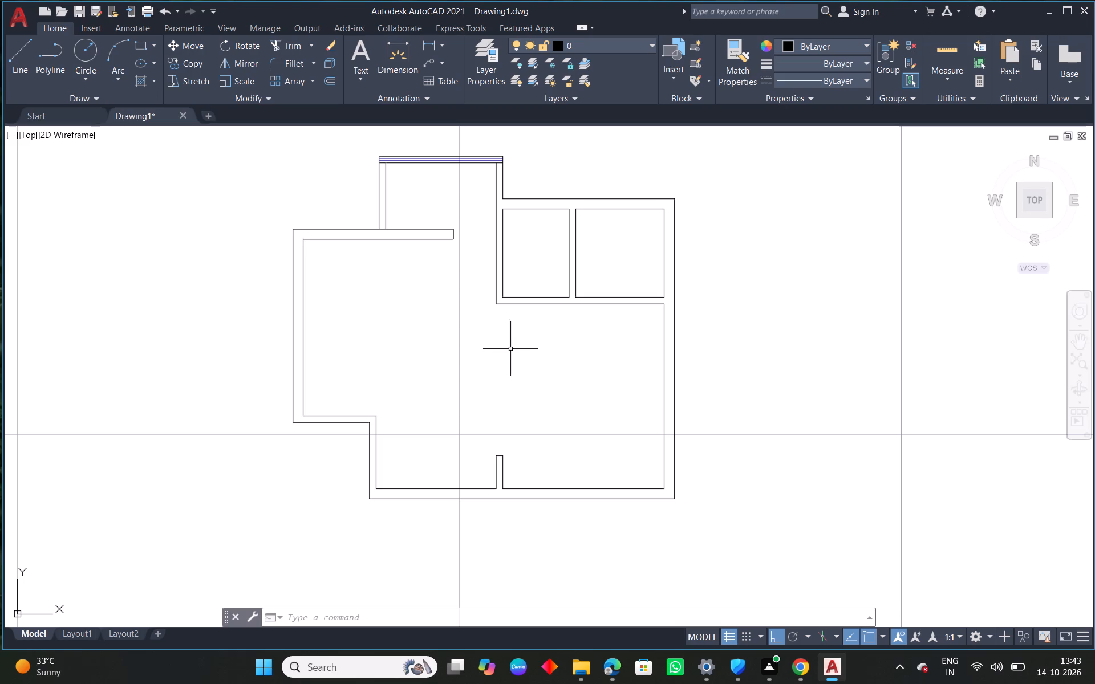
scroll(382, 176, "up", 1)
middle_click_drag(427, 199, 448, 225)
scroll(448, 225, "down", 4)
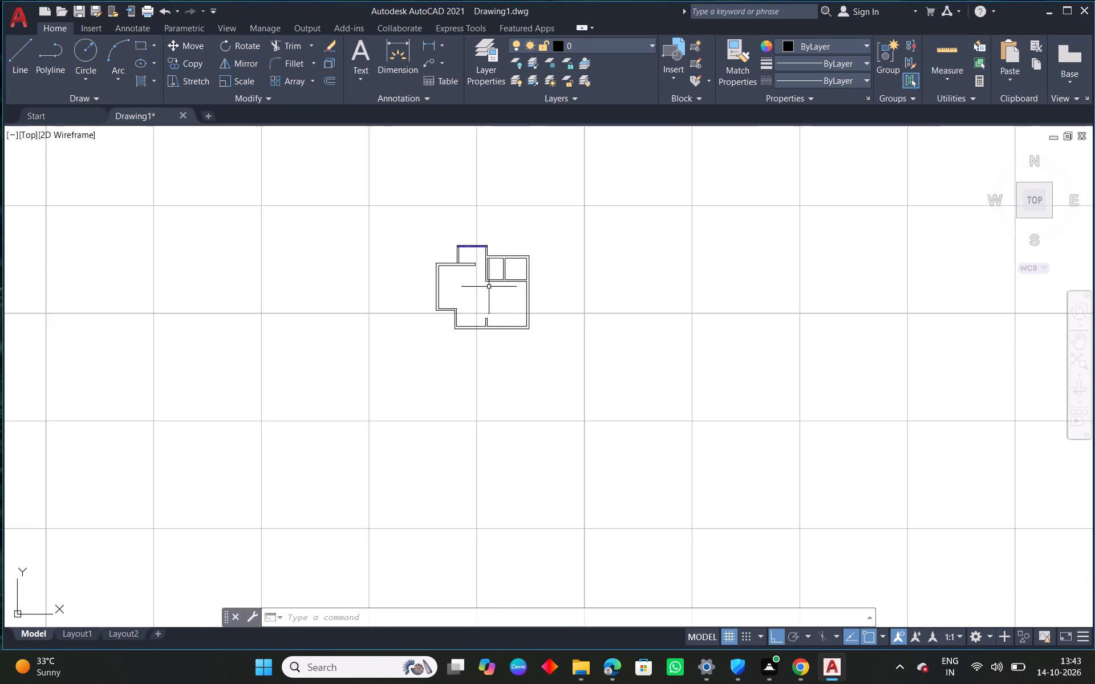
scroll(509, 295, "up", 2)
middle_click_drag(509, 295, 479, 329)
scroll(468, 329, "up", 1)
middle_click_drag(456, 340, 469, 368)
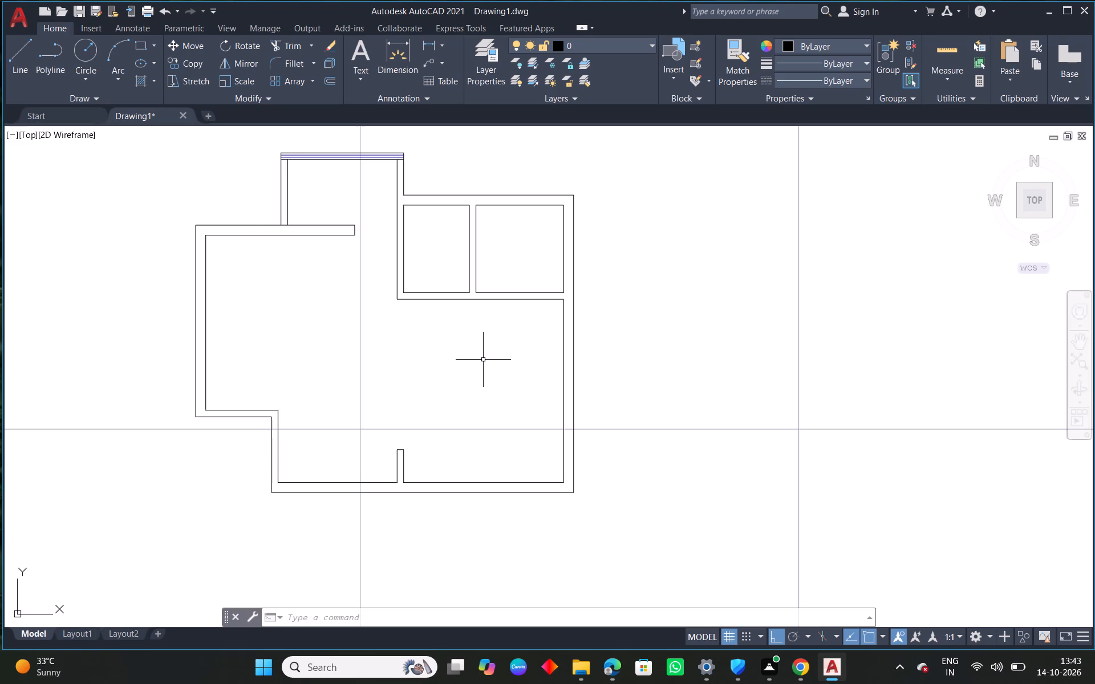
Draw a short line across the thickness of the large west room's west wall, in its upper half, as a window edge.
scroll(222, 312, "up", 1)
middle_click_drag(271, 332, 424, 360)
type("l")
key("space")
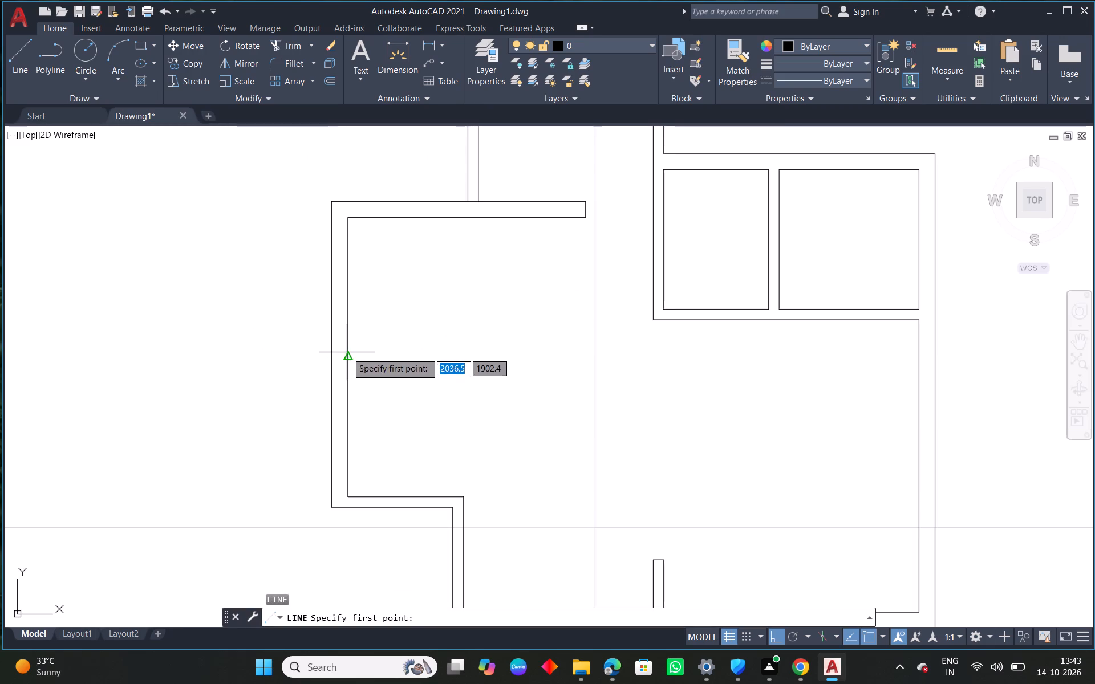
left_click(347, 315)
left_click(330, 315)
key("Escape")
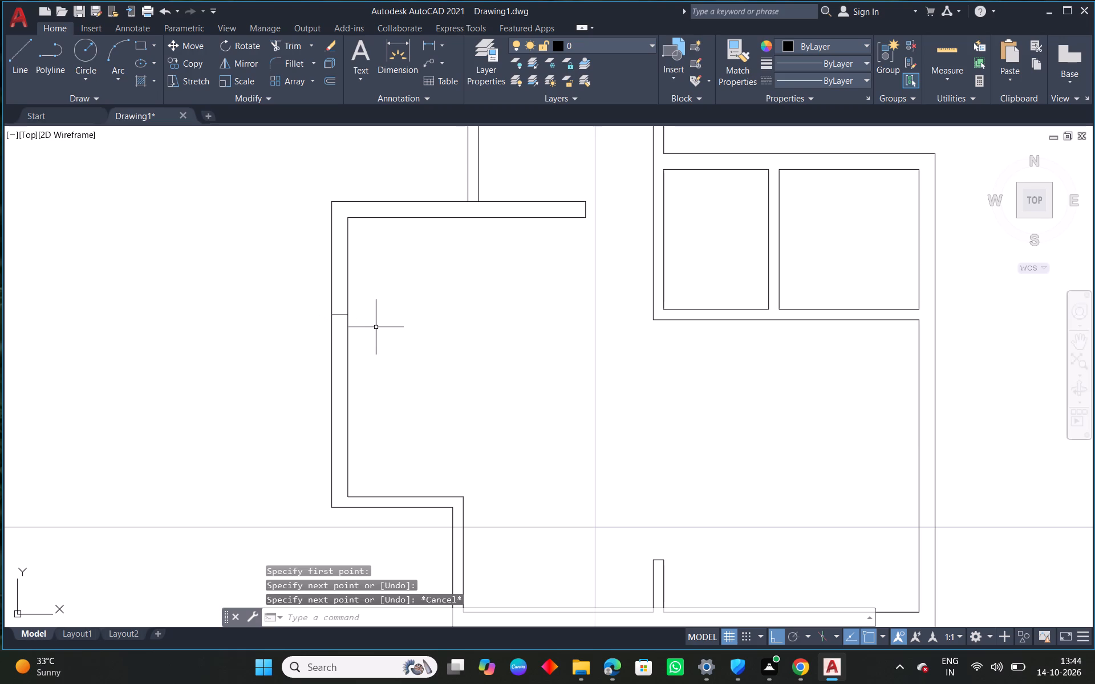
Offset the short line across the west wall 1.2 m to the south to mark the window's other edge.
type("o 1.2")
key("Return")
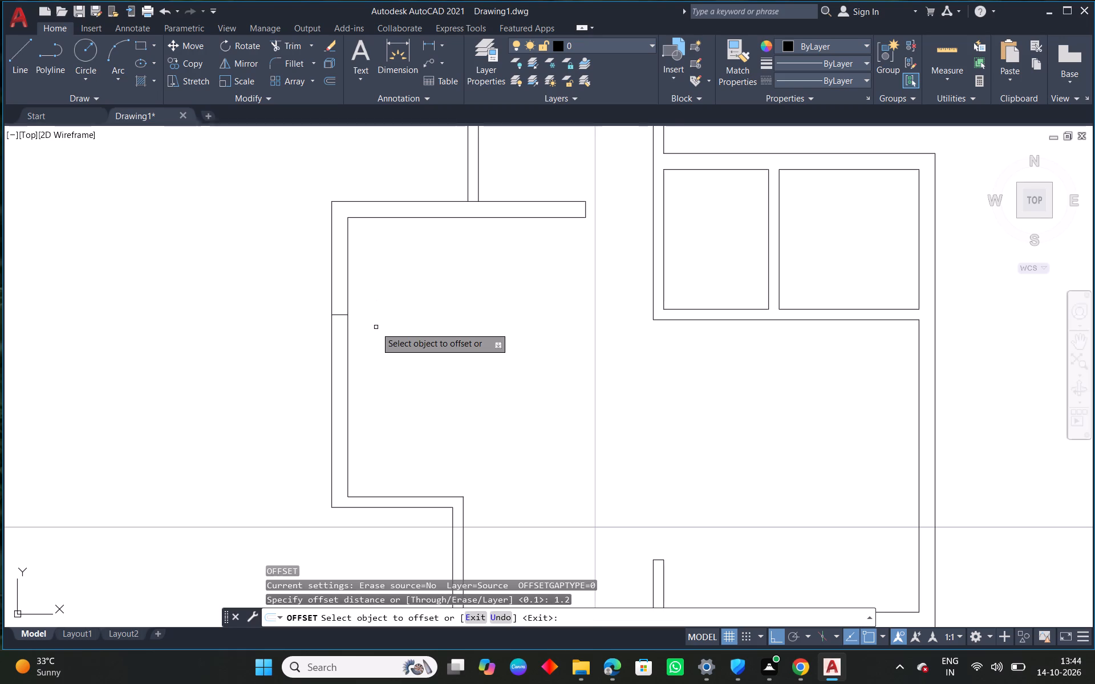
left_click(345, 317)
left_click(338, 315)
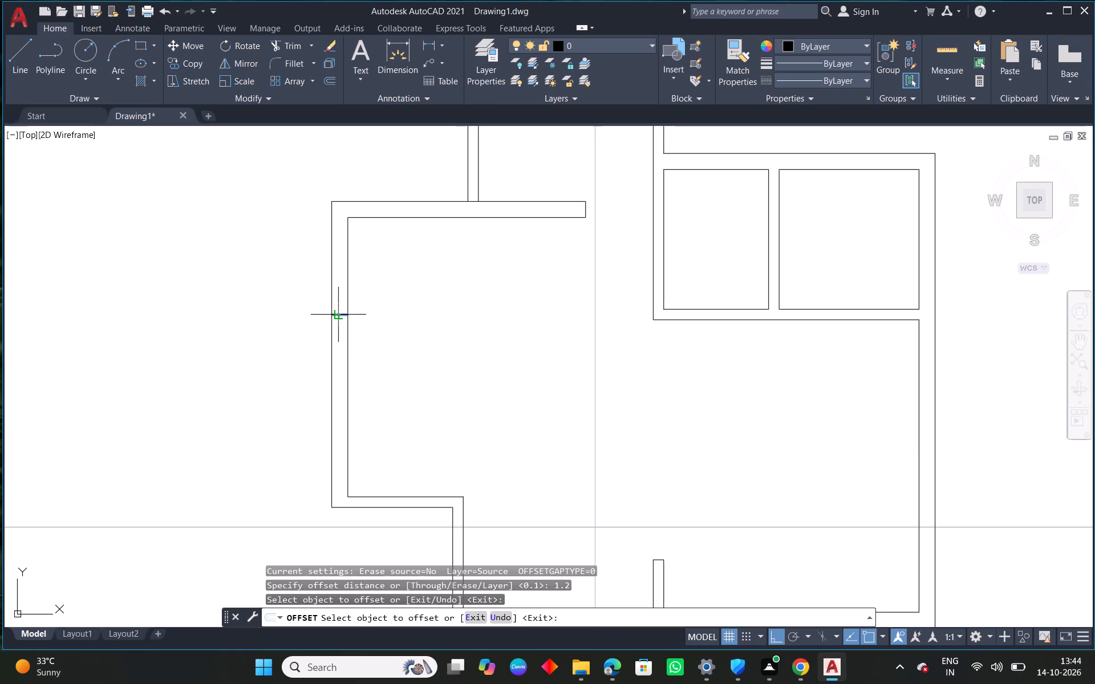
left_click(336, 341)
key("Escape")
Draw a line along the wall's centre between the midpoints of the two window edge lines.
type("l")
key("space")
scroll(350, 364, "up", 1)
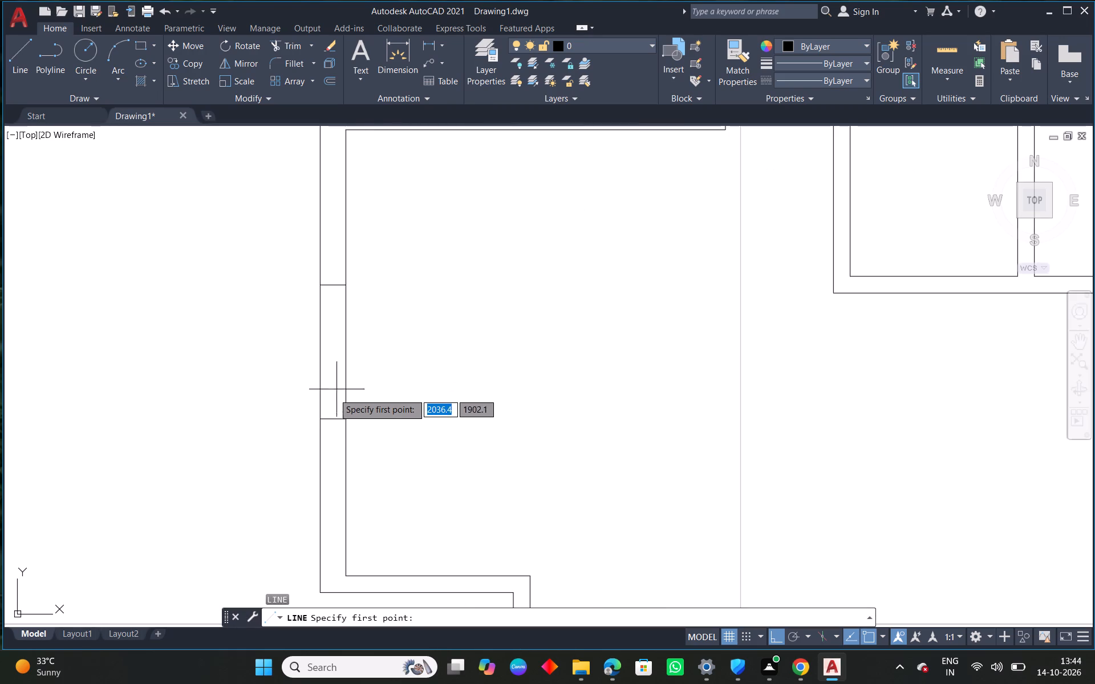
left_click(332, 418)
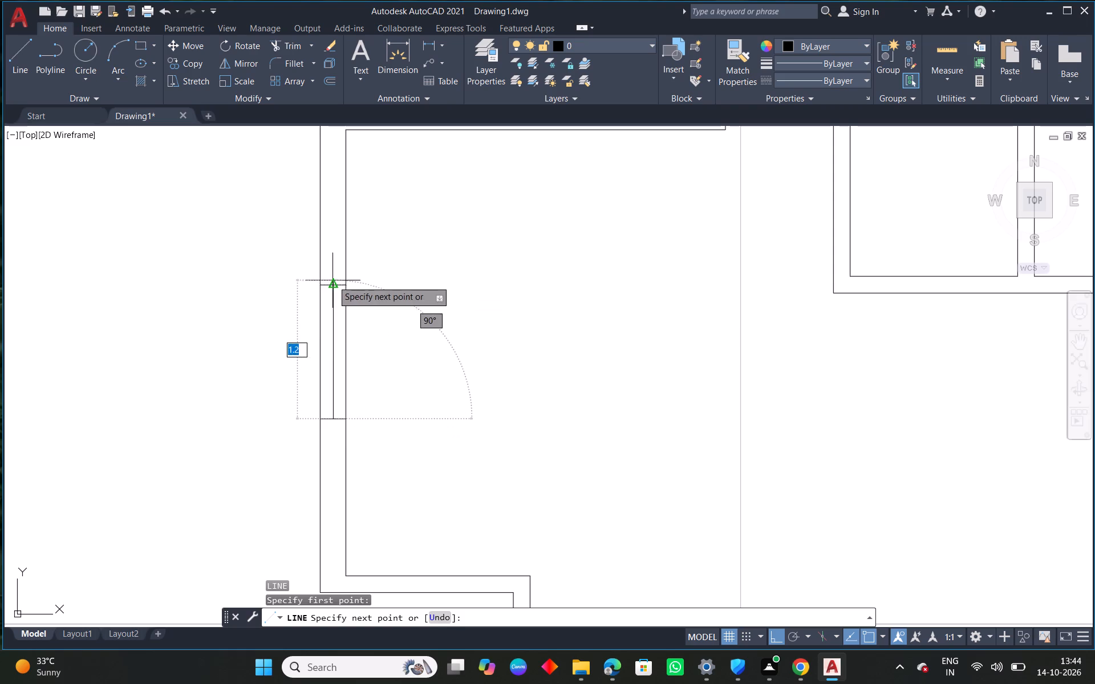
left_click(332, 280)
key("Escape")
Offset the window's centre line by 0.02 m twice toward each side of the wall.
scroll(334, 287, "up", 2)
type("o 0.2")
key("BackSpace")
type("02")
key("Return")
scroll(386, 304, "up", 2)
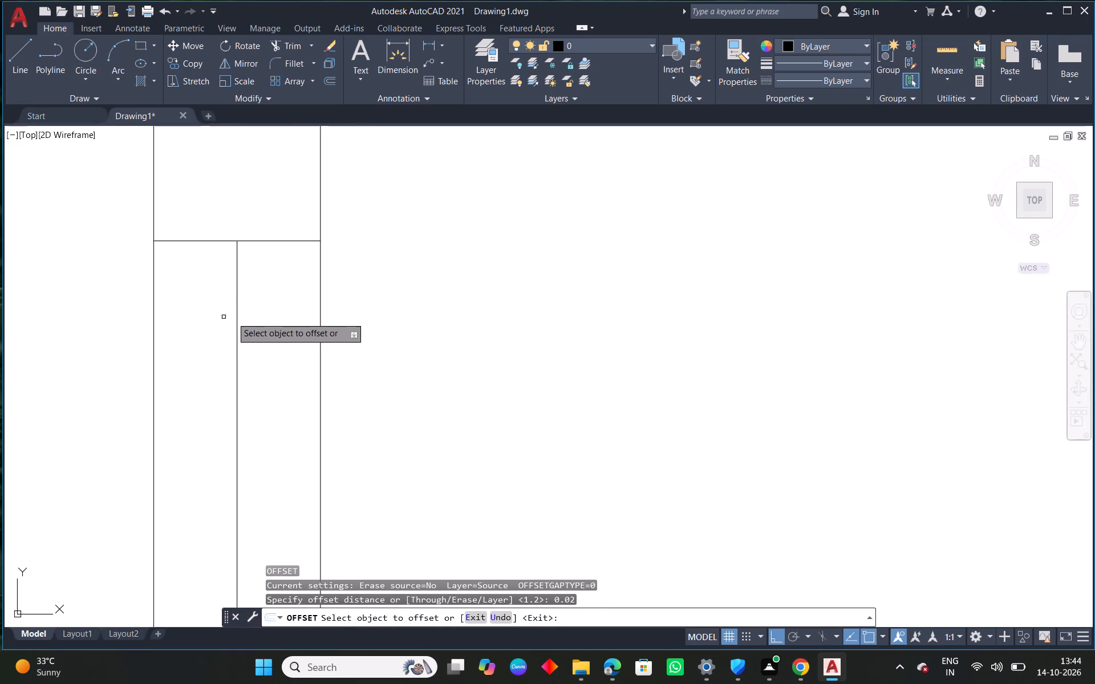
left_click_drag(236, 316, 242, 315)
left_click(282, 311)
left_click(252, 314)
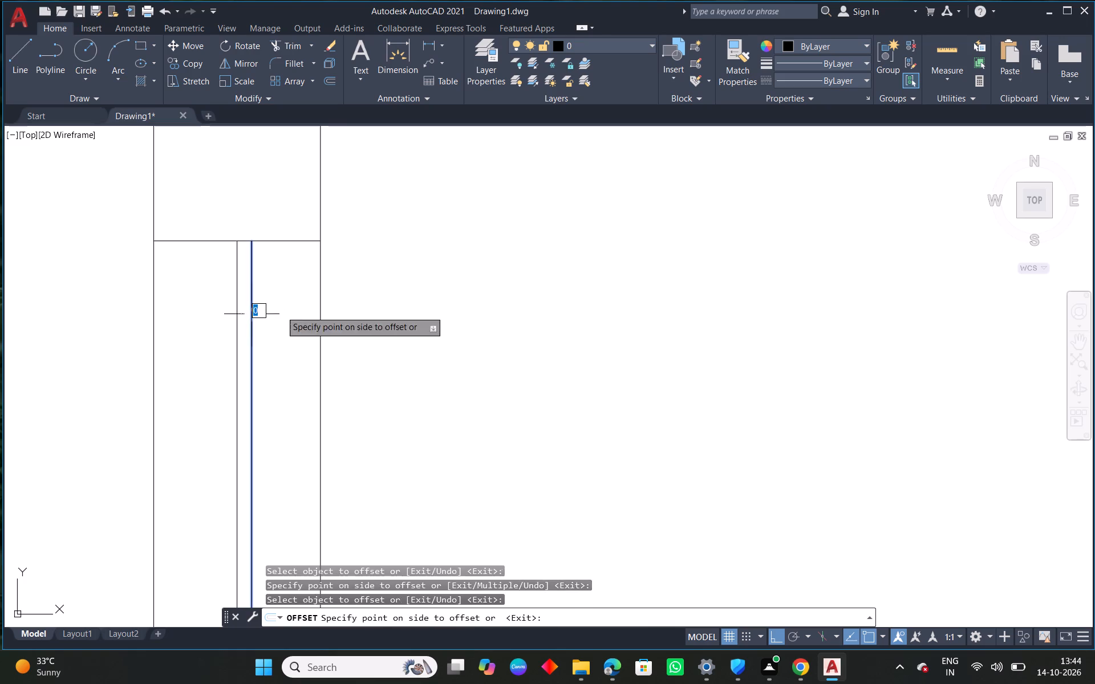
left_click(281, 311)
left_click(236, 313)
left_click(205, 312)
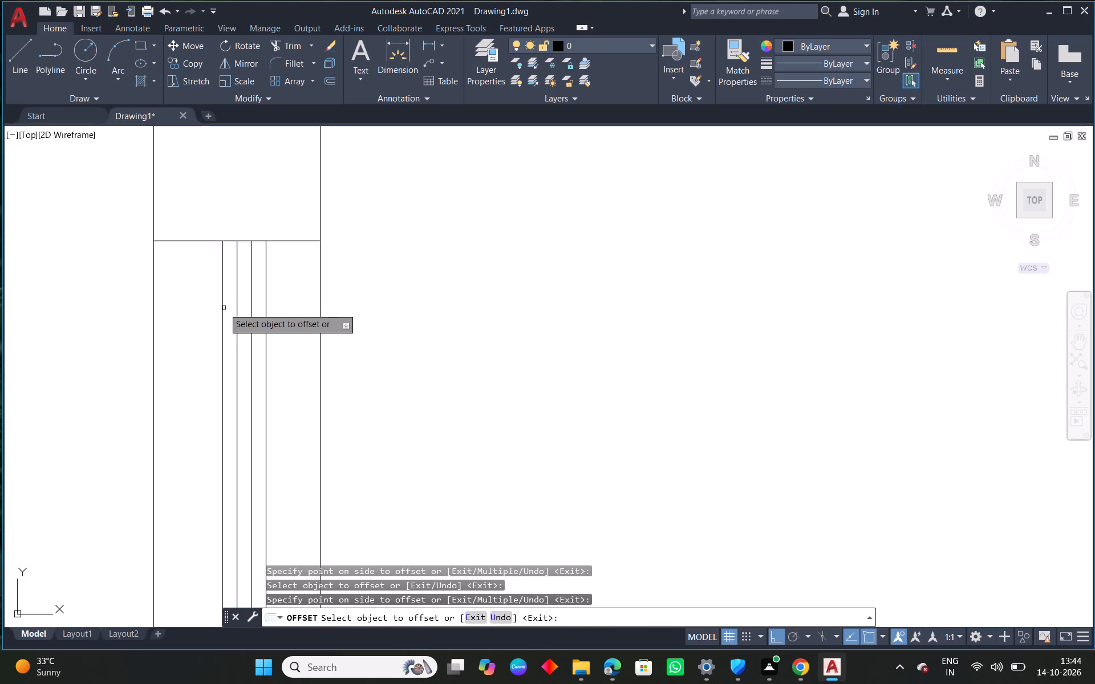
left_click_drag(224, 308, 218, 308)
left_click(186, 309)
key("Escape")
Delete the three middle lines of the window, keeping only the outermost pair.
scroll(252, 304, "up", 1)
left_click_drag(258, 301, 237, 302)
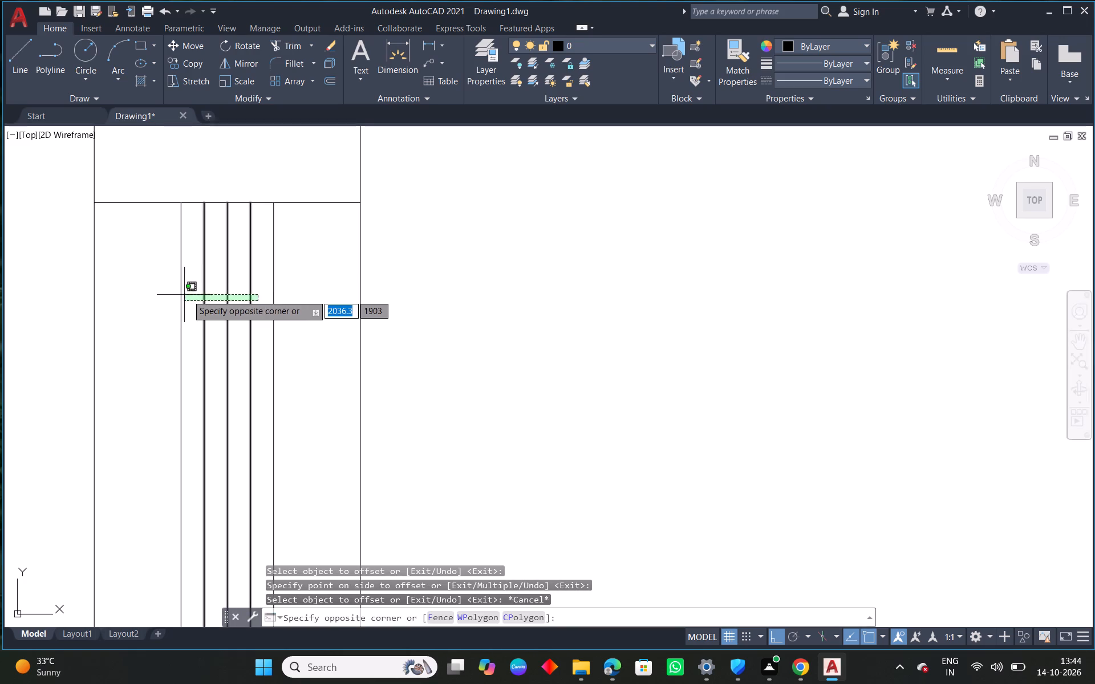
left_click(192, 295)
key("Delete")
scroll(295, 289, "down", 8)
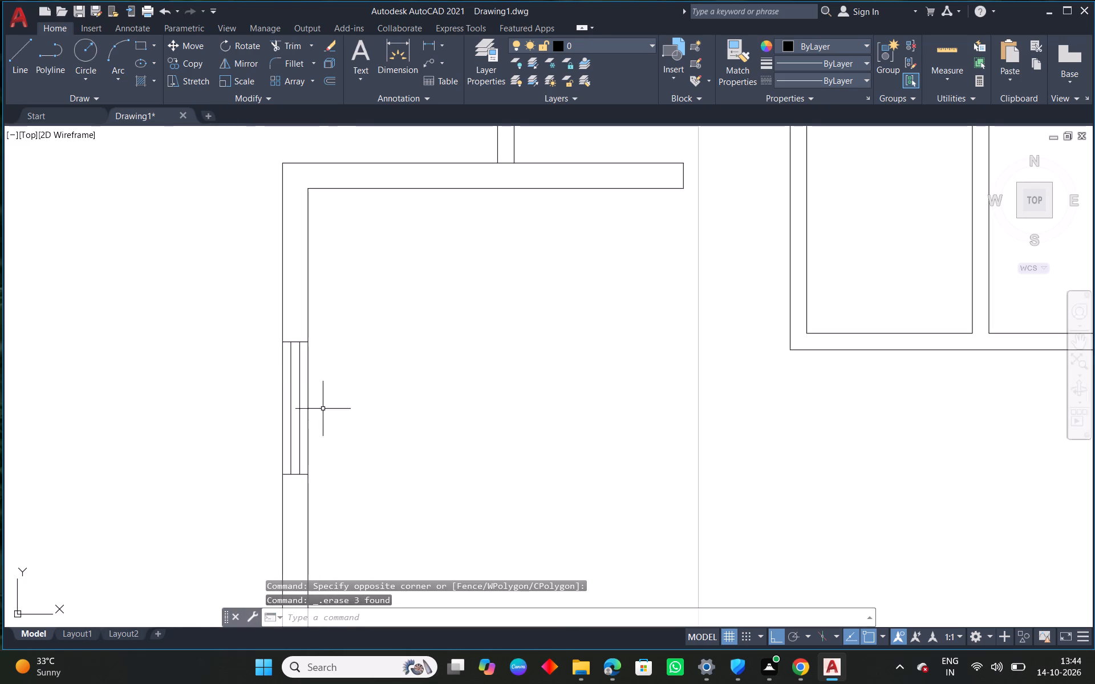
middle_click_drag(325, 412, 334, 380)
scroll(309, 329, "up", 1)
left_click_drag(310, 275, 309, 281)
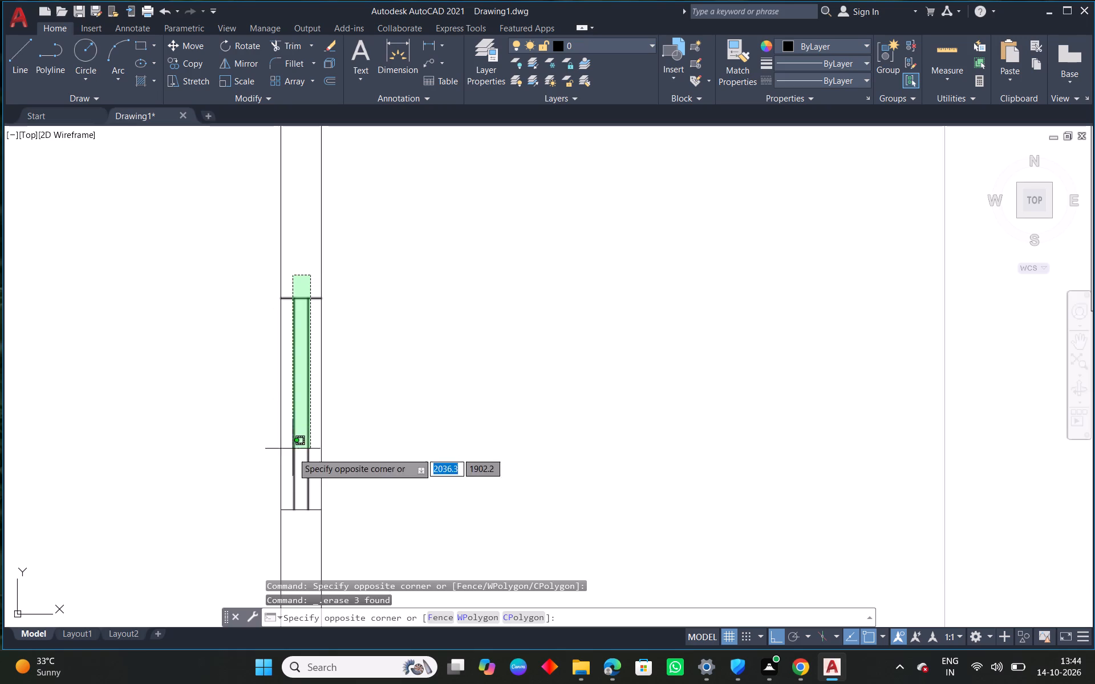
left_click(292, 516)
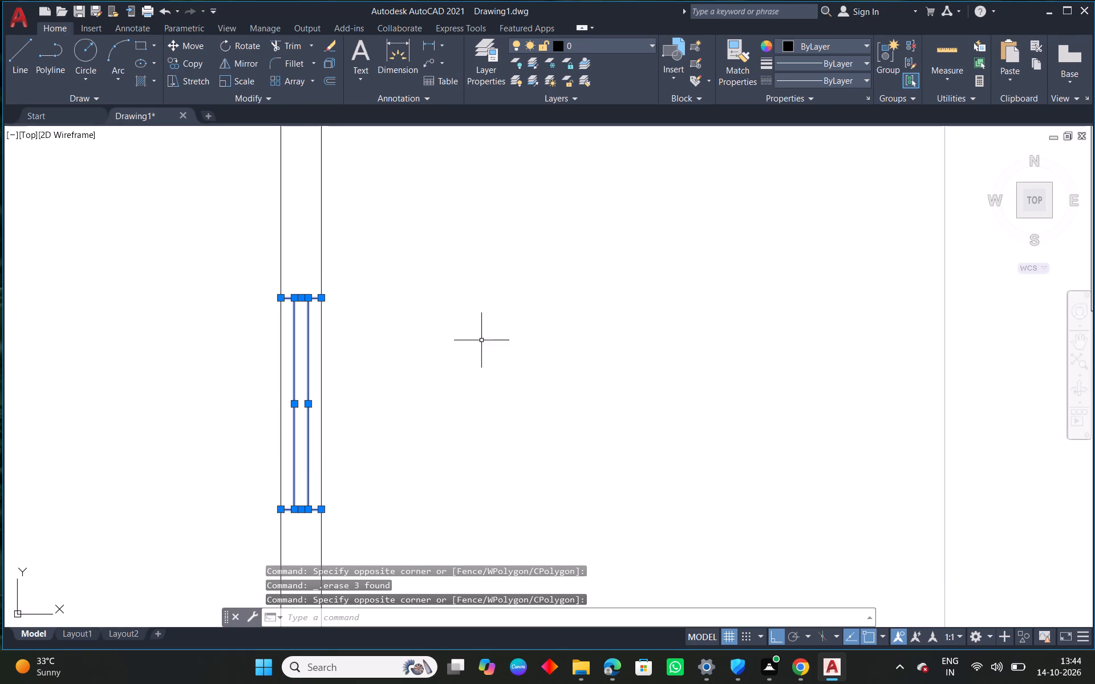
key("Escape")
Create a new layer named windows with orange colour 30.
left_click(593, 45)
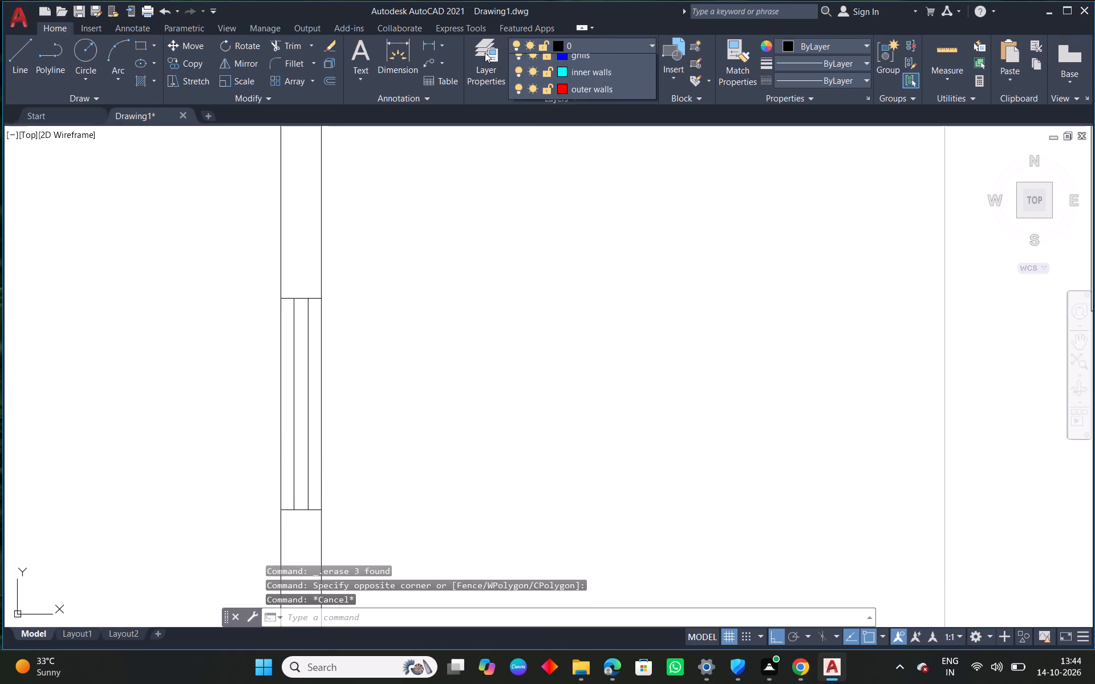
left_click(485, 52)
left_click(485, 52)
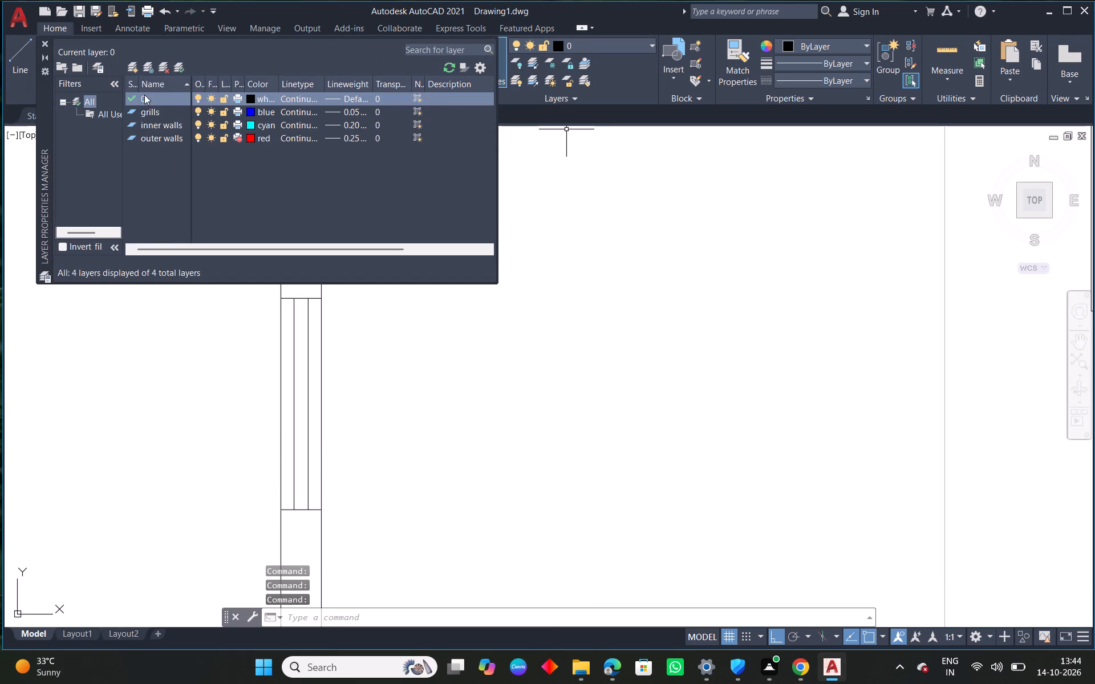
left_click(129, 68)
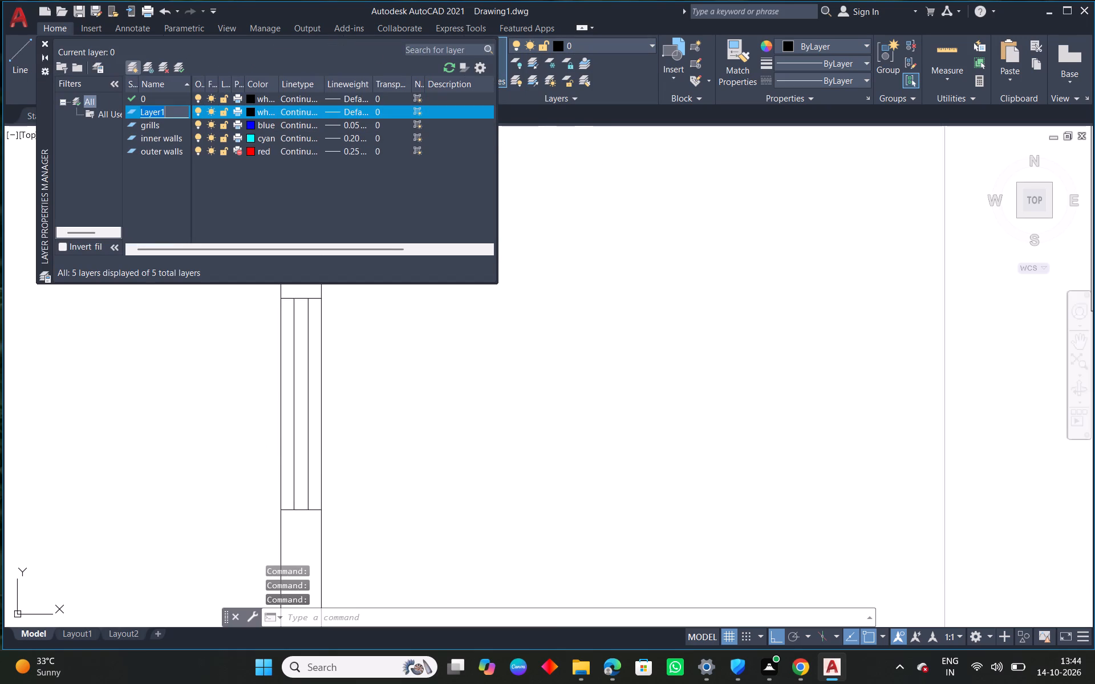
key("BackSpace")
type("windows")
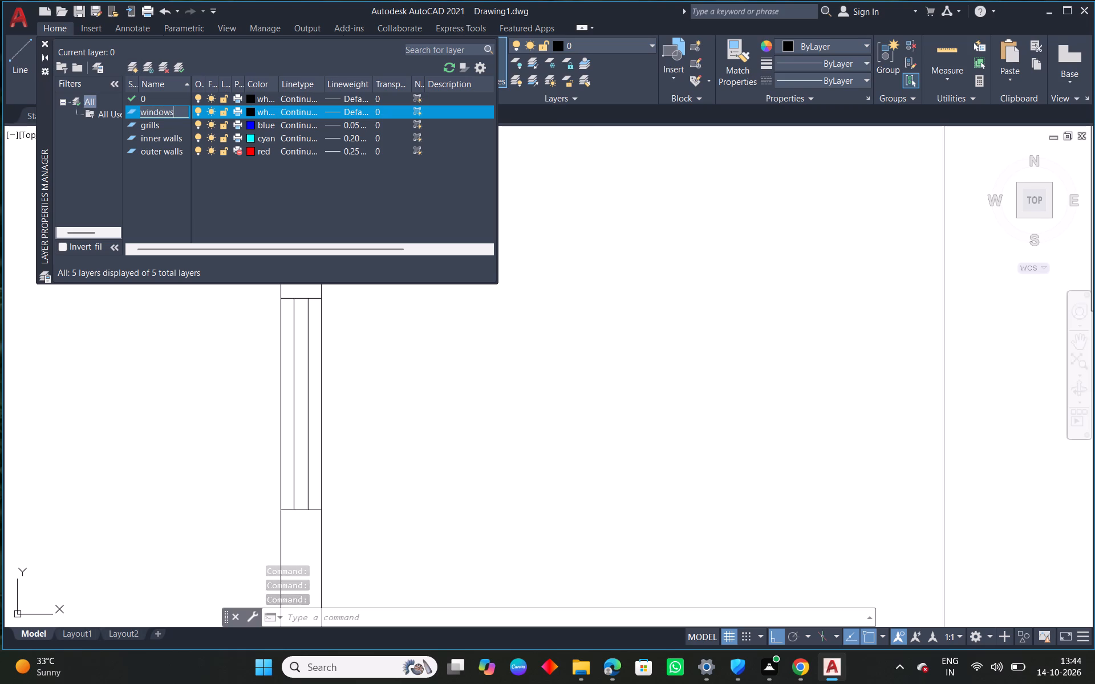
left_click(251, 111)
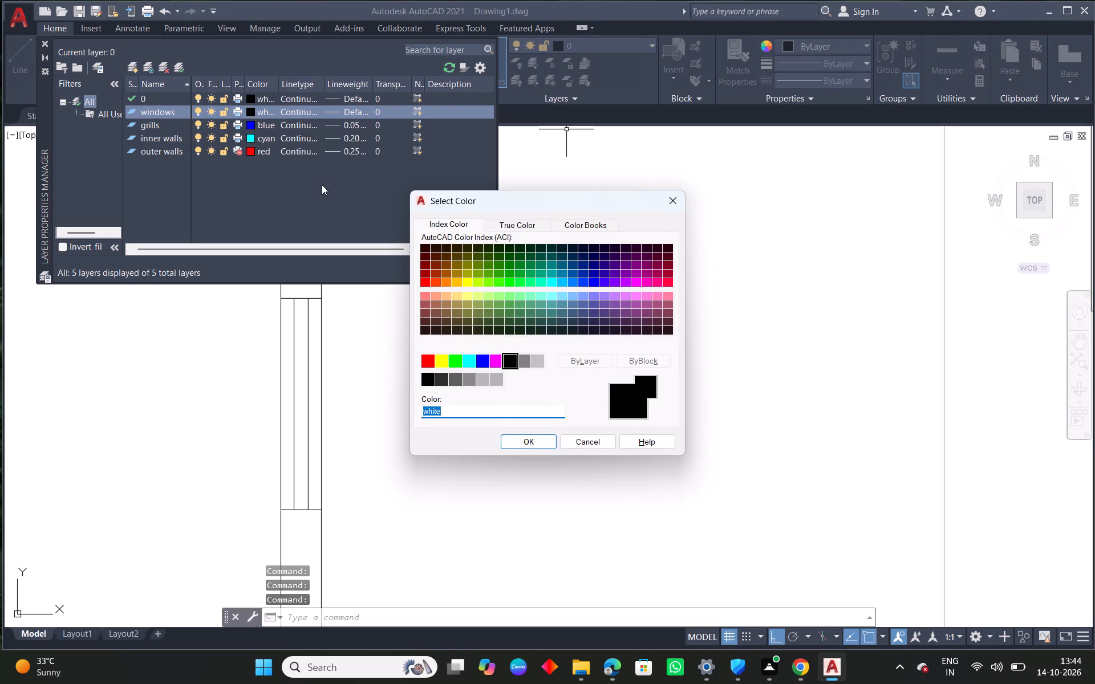
left_click(449, 283)
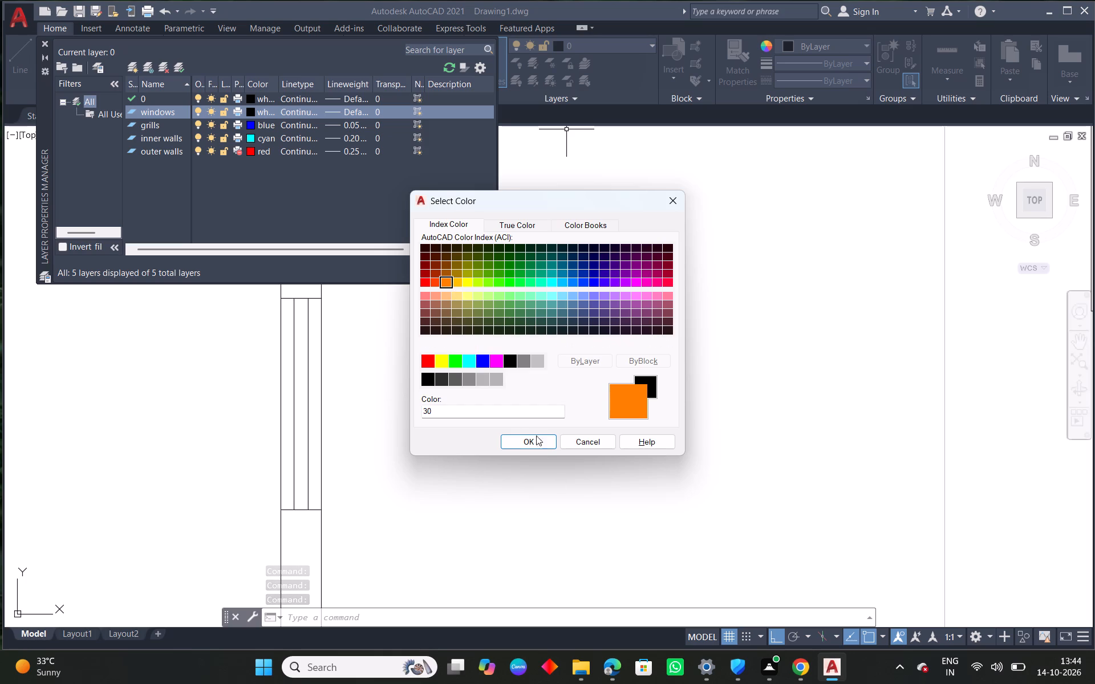
left_click(518, 440)
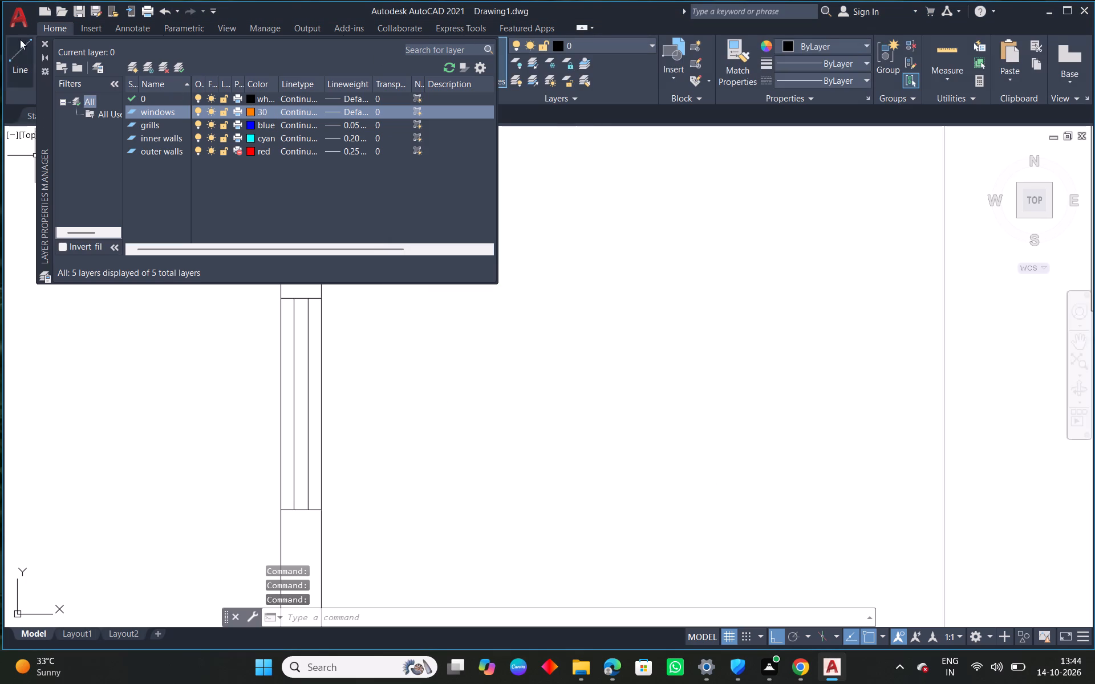
left_click(42, 43)
Assign the west wall window's two long lines and both edge lines to the windows layer and clear the selection.
scroll(305, 345, "up", 1)
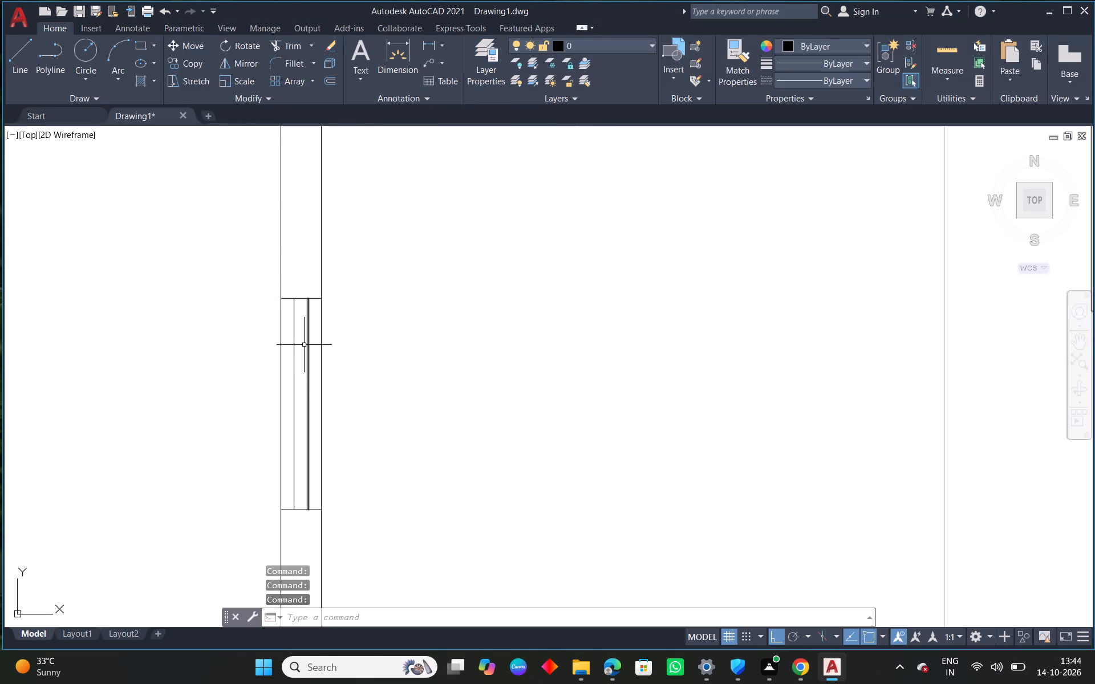
scroll(306, 345, "up", 1)
left_click_drag(322, 193, 299, 232)
left_click(250, 278)
scroll(307, 340, "down", 2)
middle_click_drag(413, 412, 412, 302)
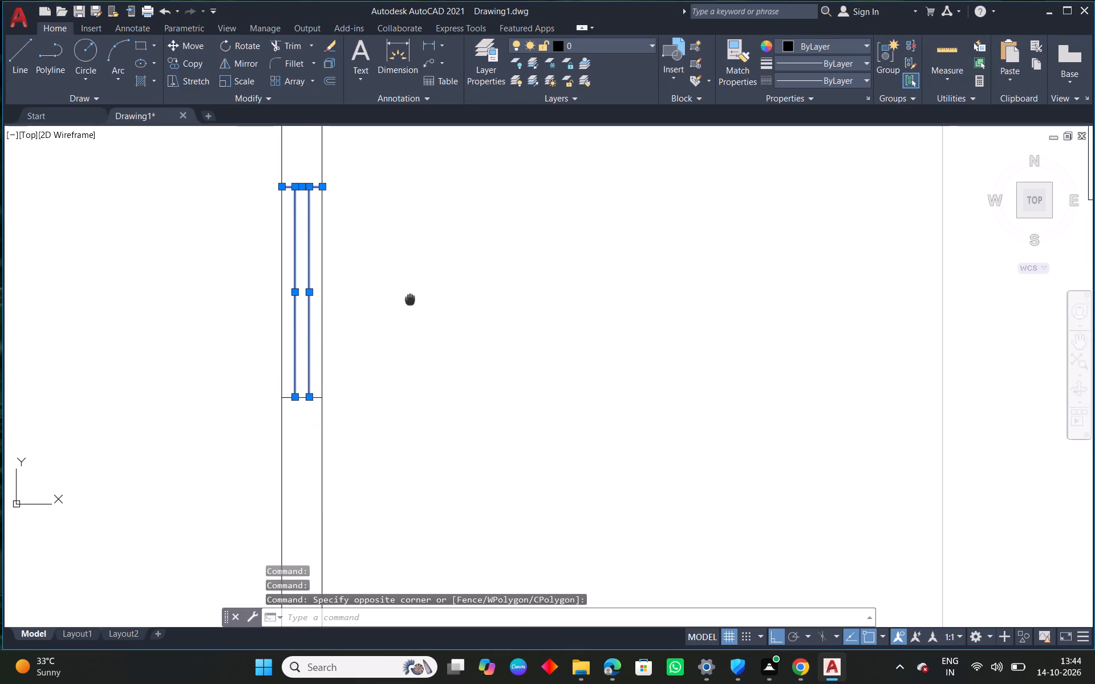
scroll(311, 397, "up", 2)
left_click_drag(309, 424, 299, 395)
left_click(252, 343)
left_click(589, 46)
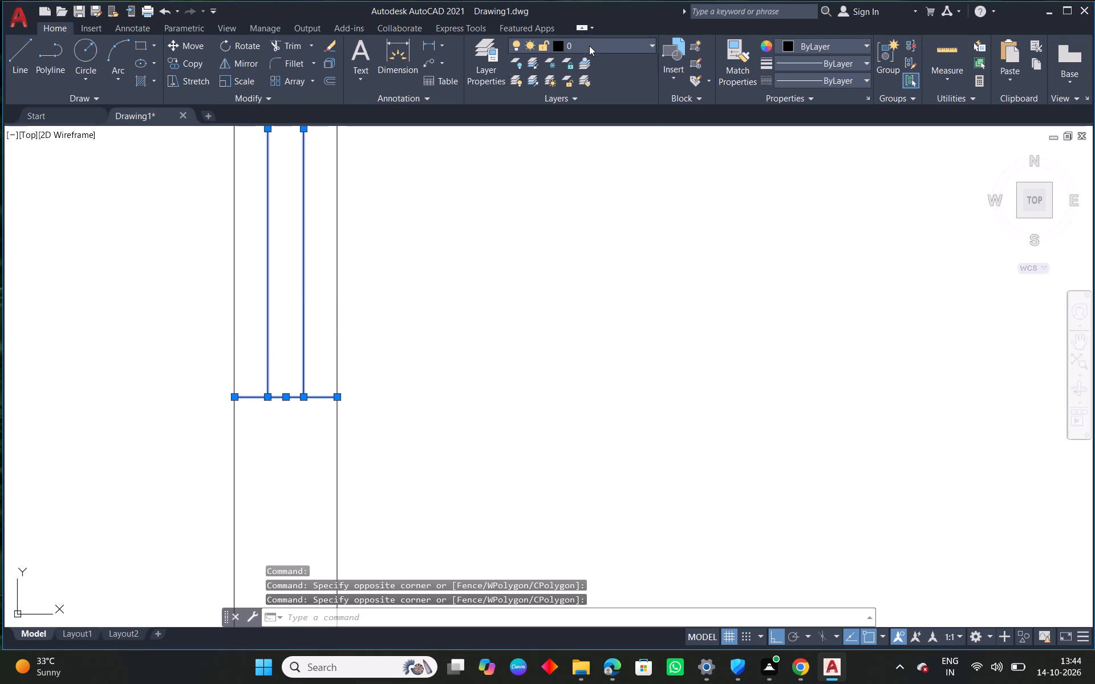
left_click(565, 125)
scroll(448, 341, "down", 2)
key("Escape")
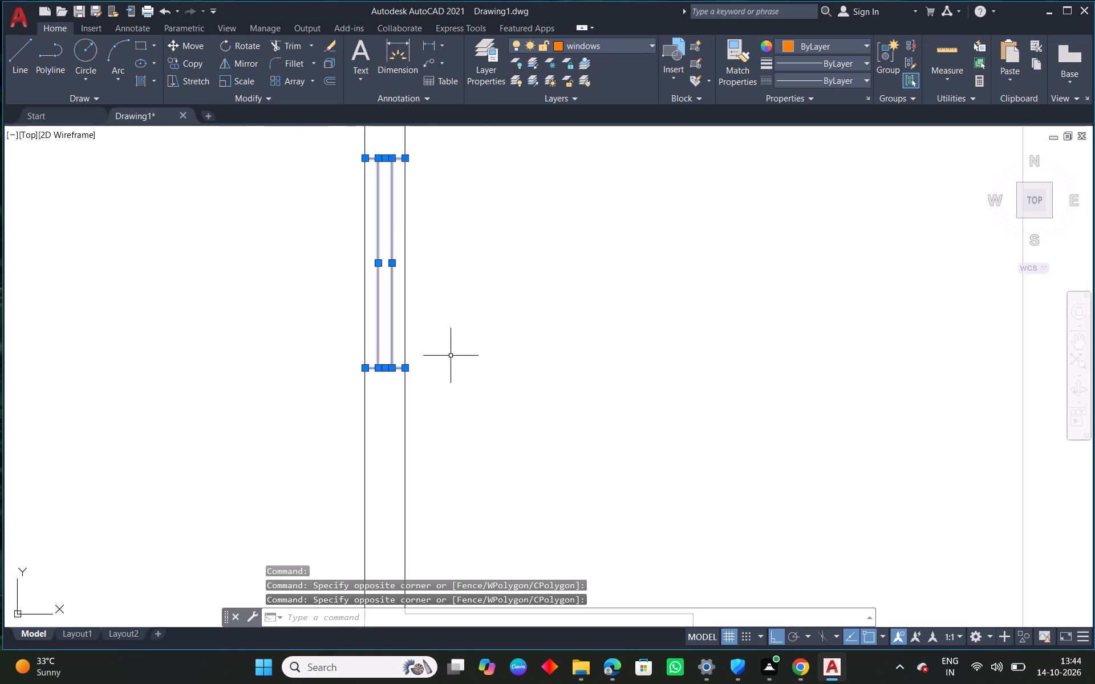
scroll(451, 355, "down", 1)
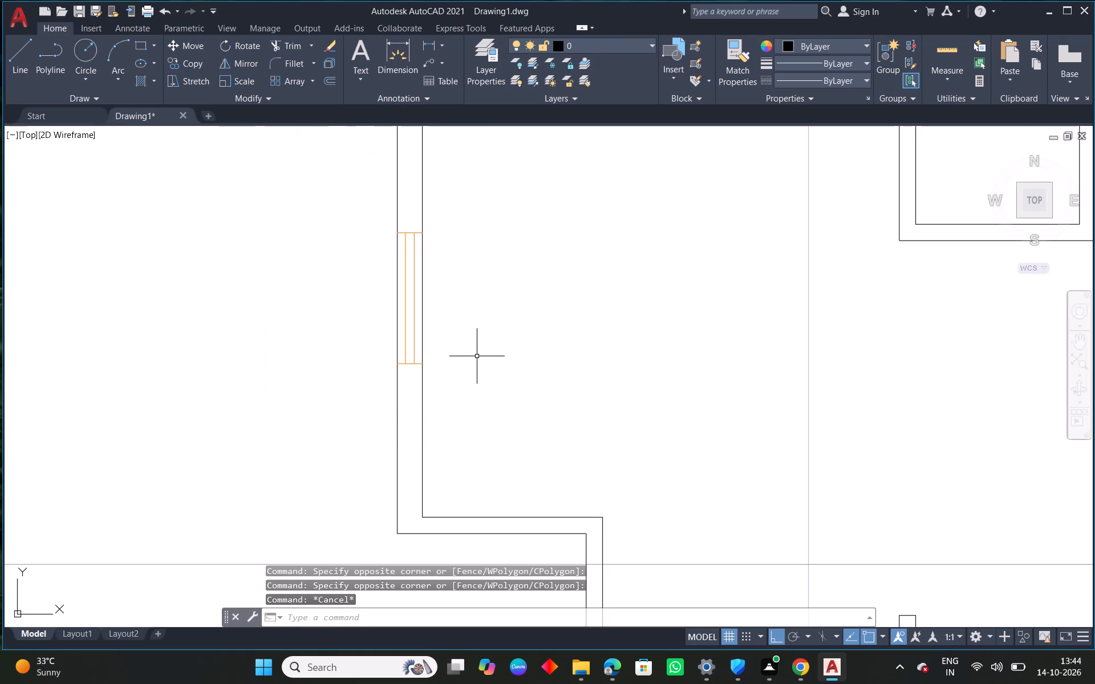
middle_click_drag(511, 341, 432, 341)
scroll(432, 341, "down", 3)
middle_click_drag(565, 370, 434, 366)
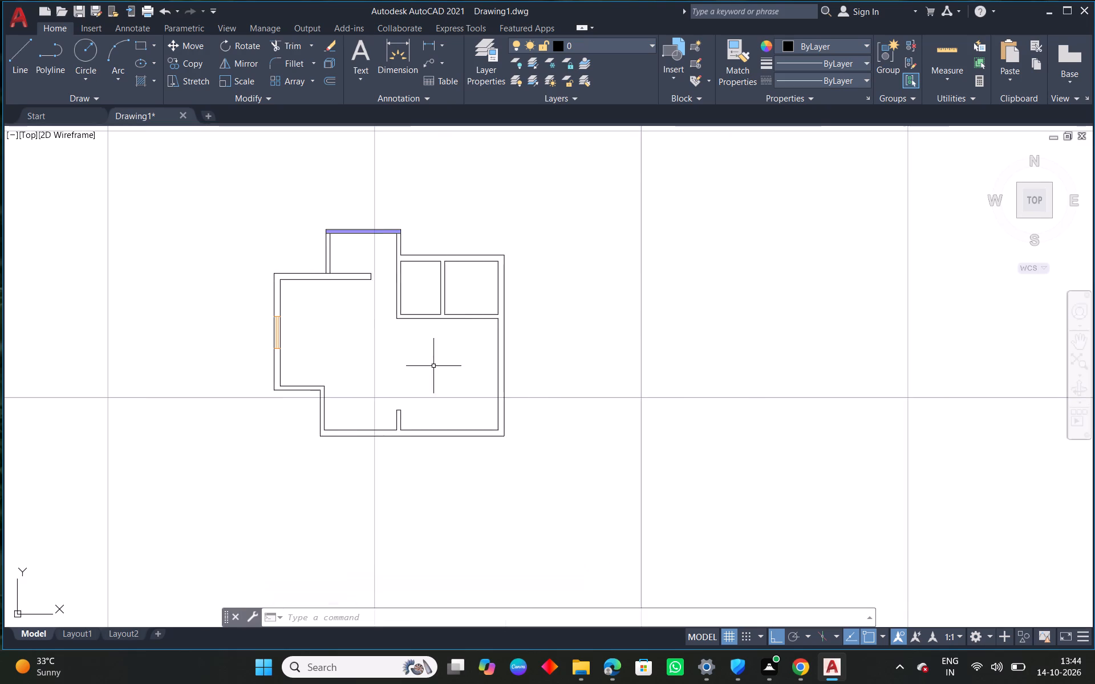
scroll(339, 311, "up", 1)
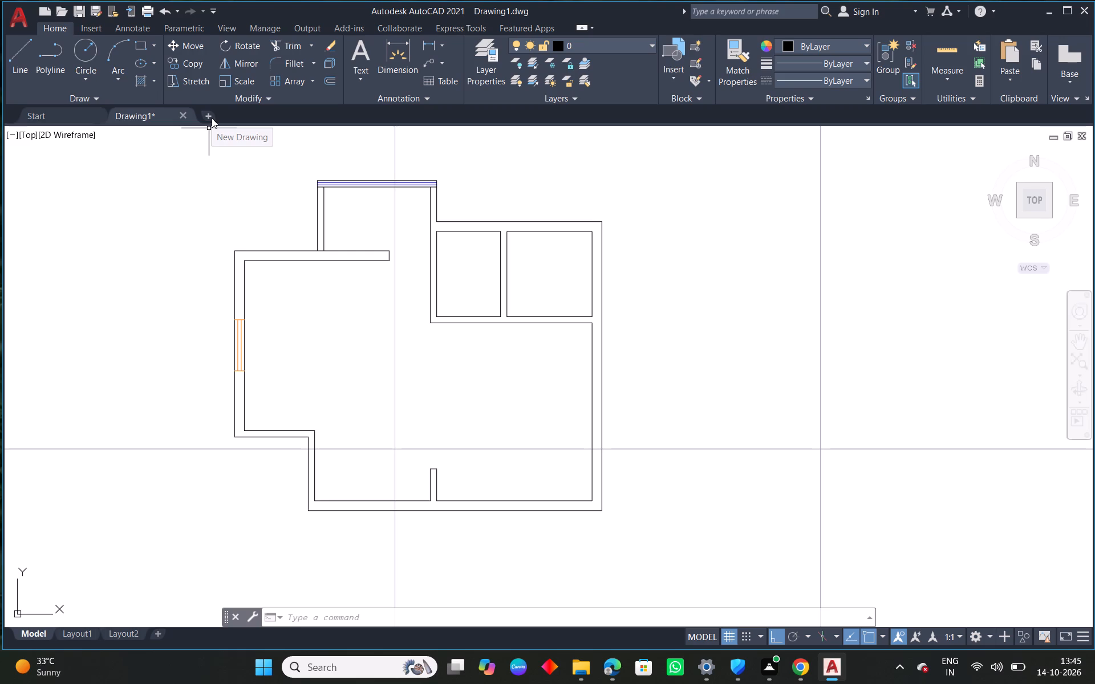
Start a new blank drawing.
left_click(207, 118)
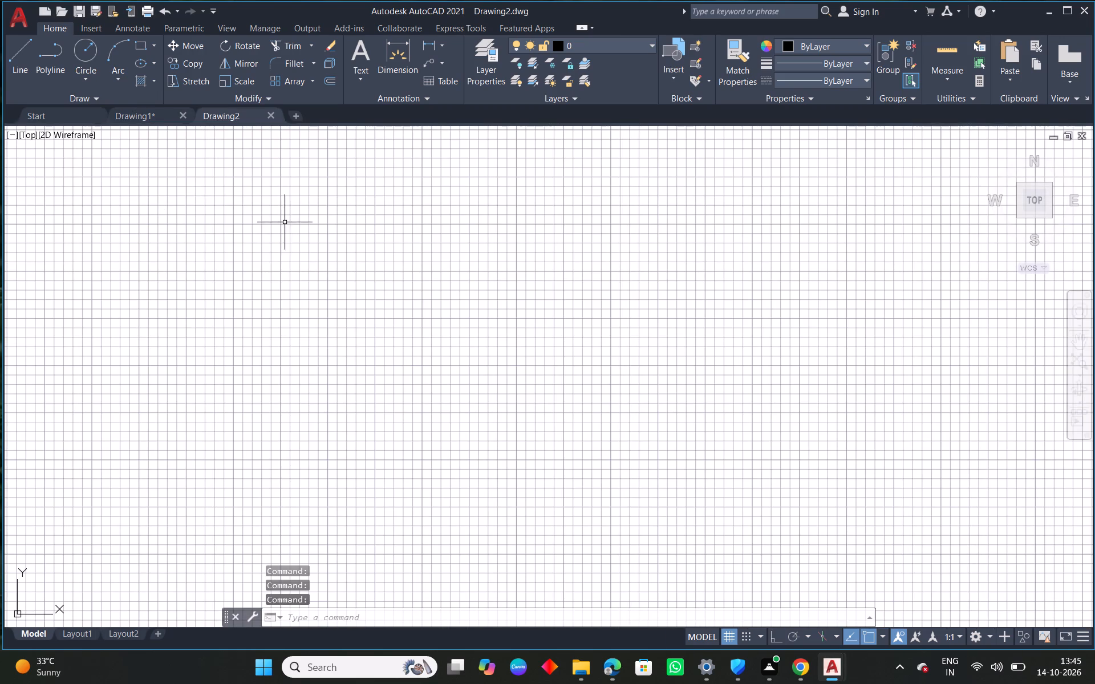
Open the recent drawing urban group (1) and dismiss the missing-references notice.
left_click(44, 112)
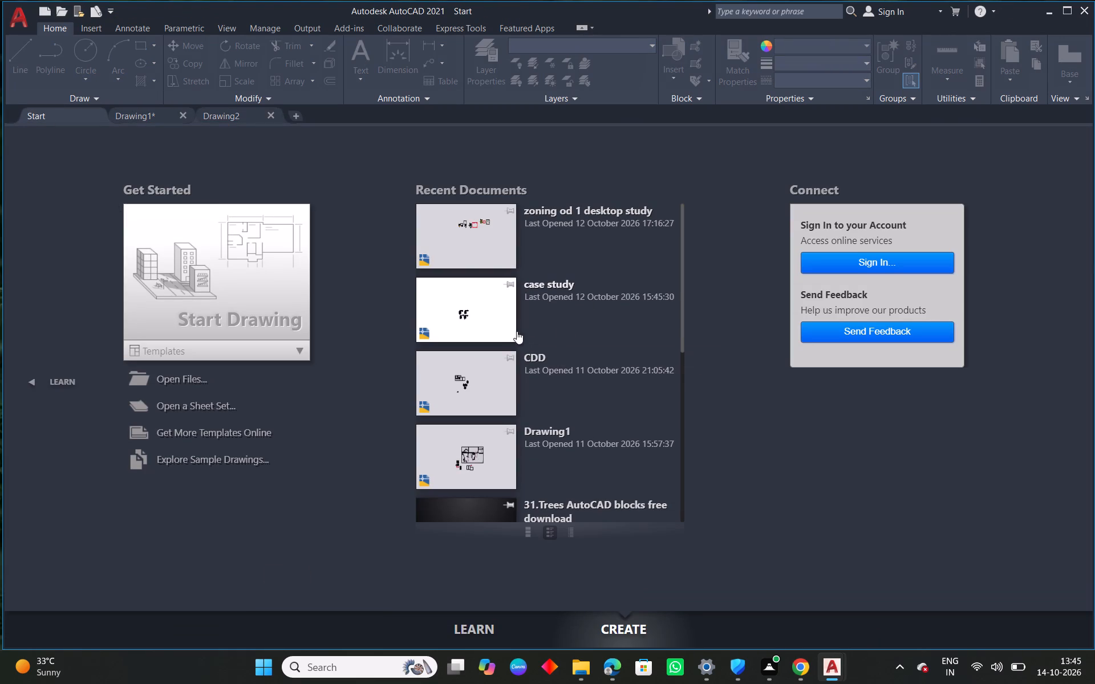
scroll(478, 242, "down", 1)
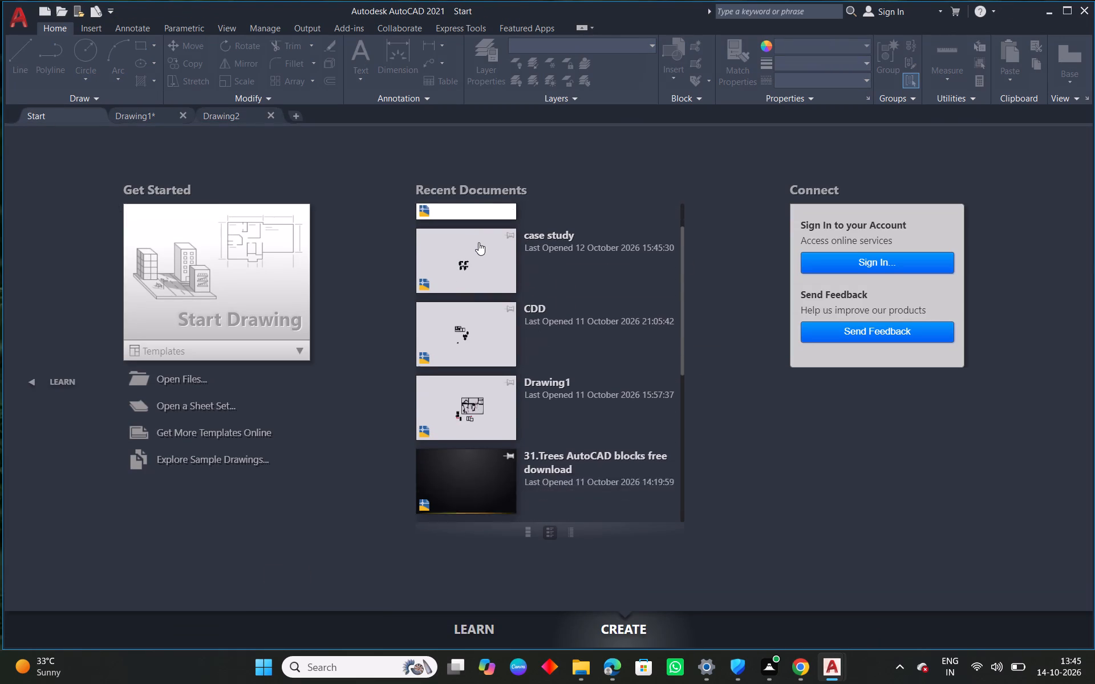
scroll(478, 242, "down", 1)
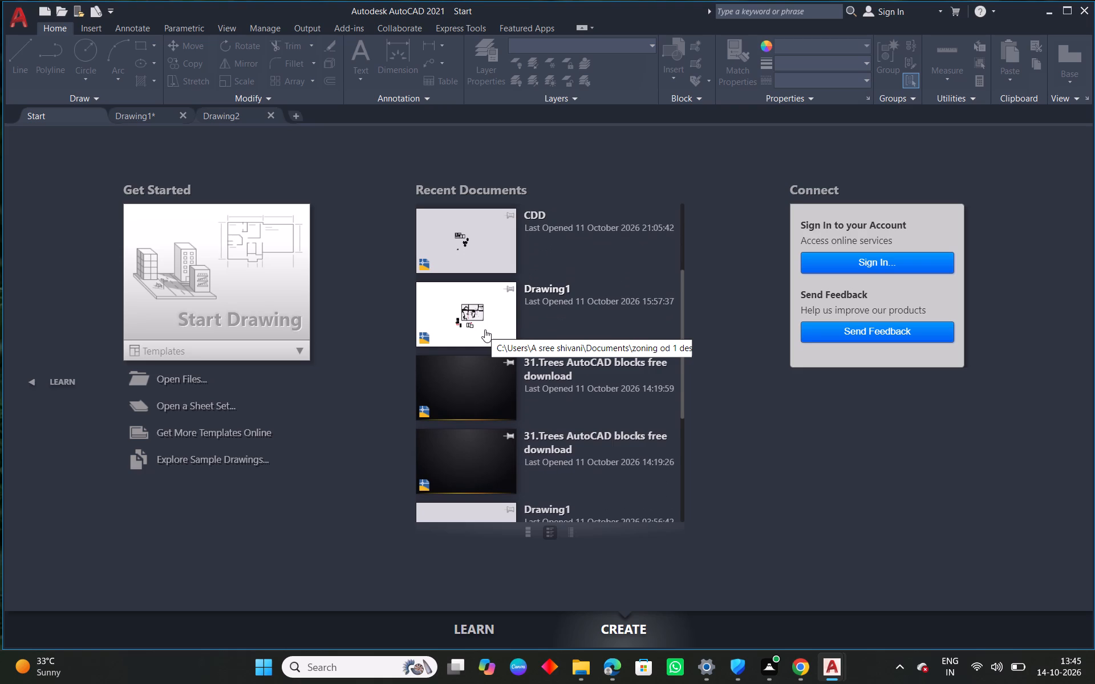
scroll(485, 329, "down", 5)
left_click(460, 413)
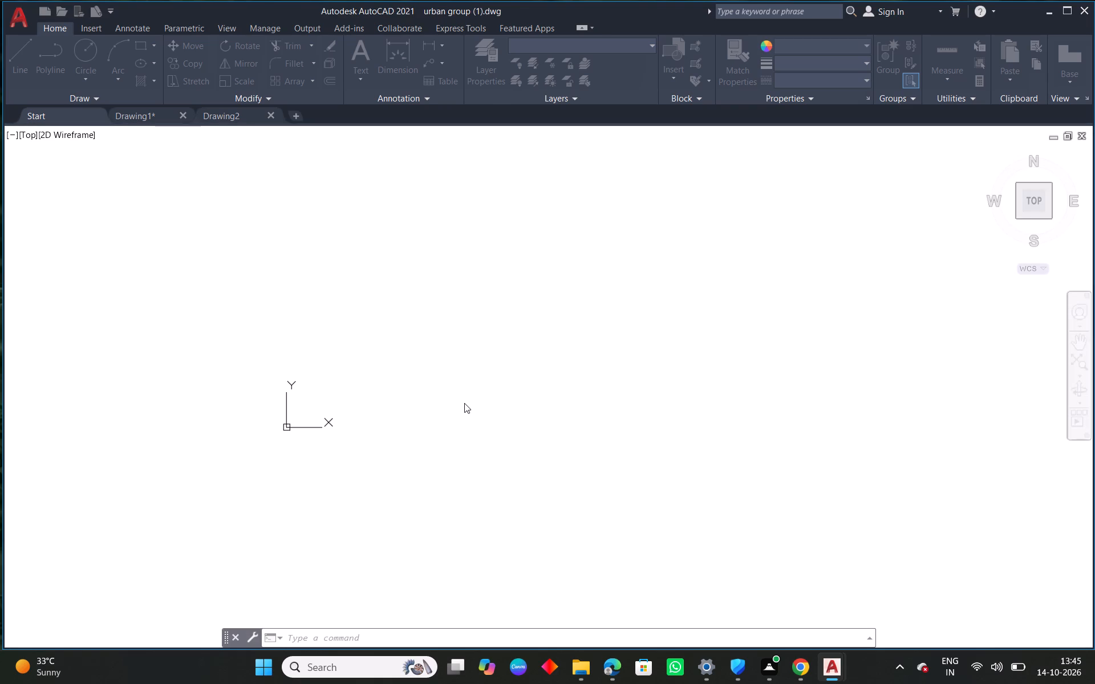
scroll(554, 441, "down", 5)
scroll(540, 454, "up", 3)
left_click(231, 120)
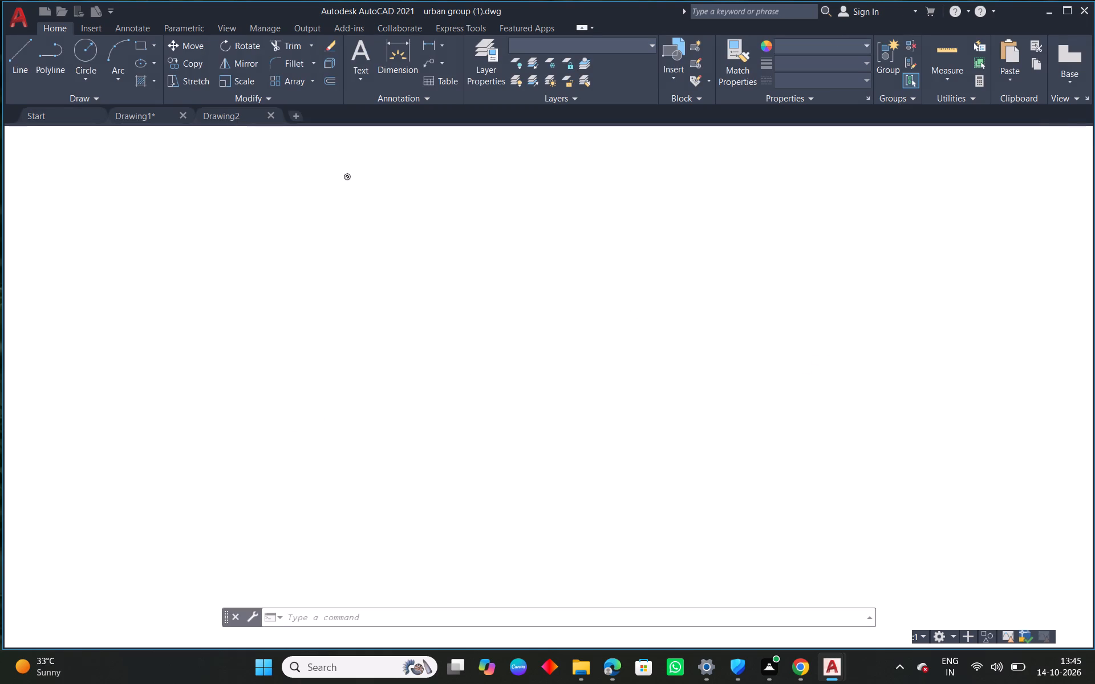
left_click(144, 117)
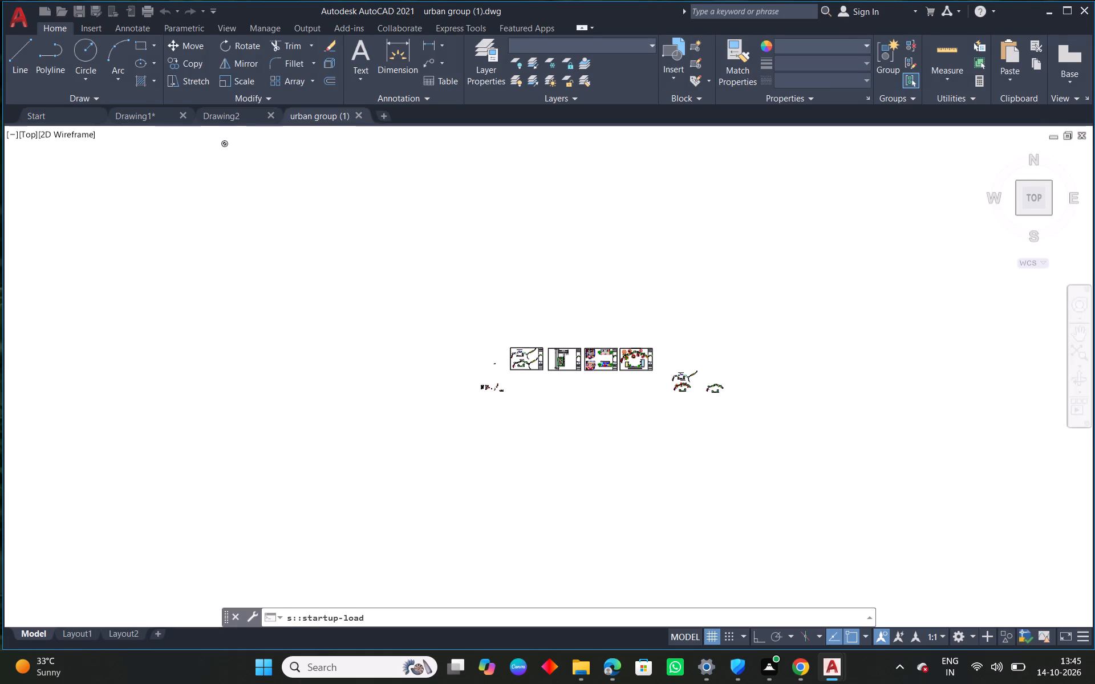
scroll(545, 359, "up", 3)
scroll(500, 410, "up", 3)
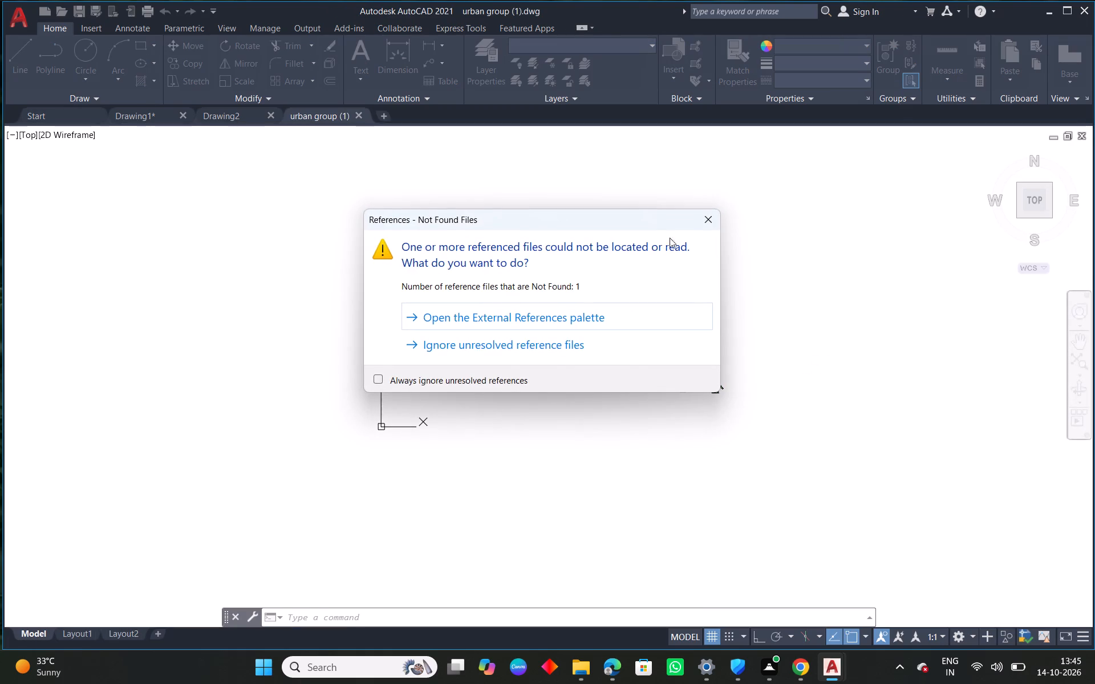
left_click(703, 225)
In the apartment floor plan, select the upper-left unit's bed and its BED ROOM 4M X3.4M label.
scroll(493, 391, "up", 9)
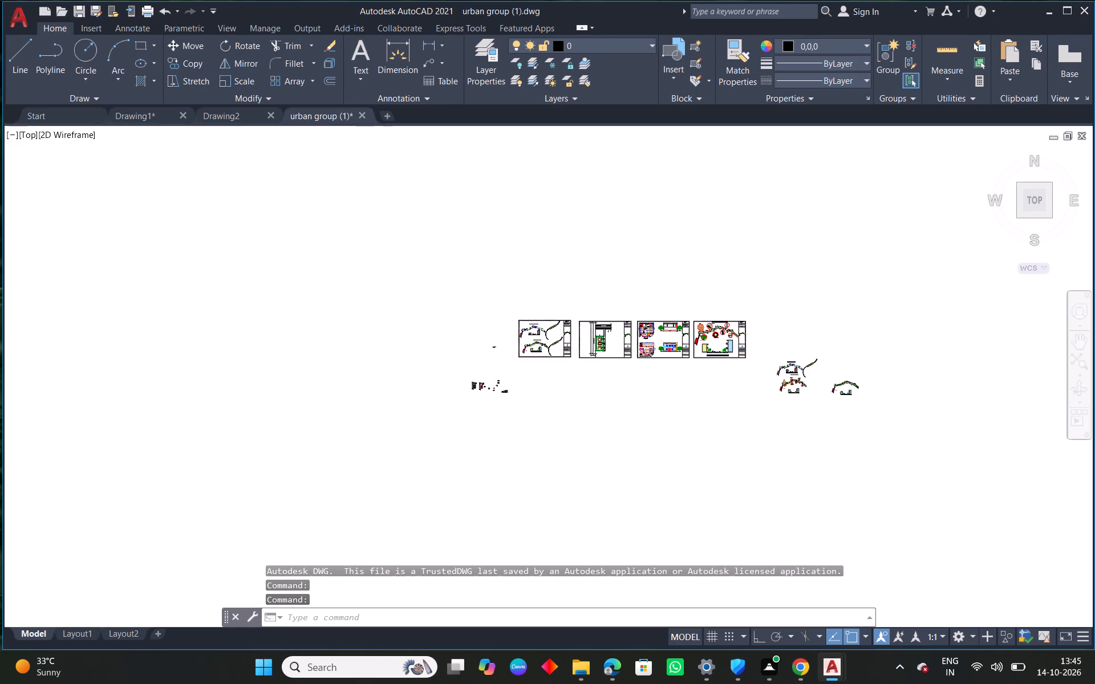
scroll(505, 376, "up", 7)
scroll(429, 402, "up", 3)
middle_click_drag(435, 413, 626, 149)
scroll(538, 251, "up", 3)
scroll(453, 259, "up", 3)
scroll(602, 295, "up", 1)
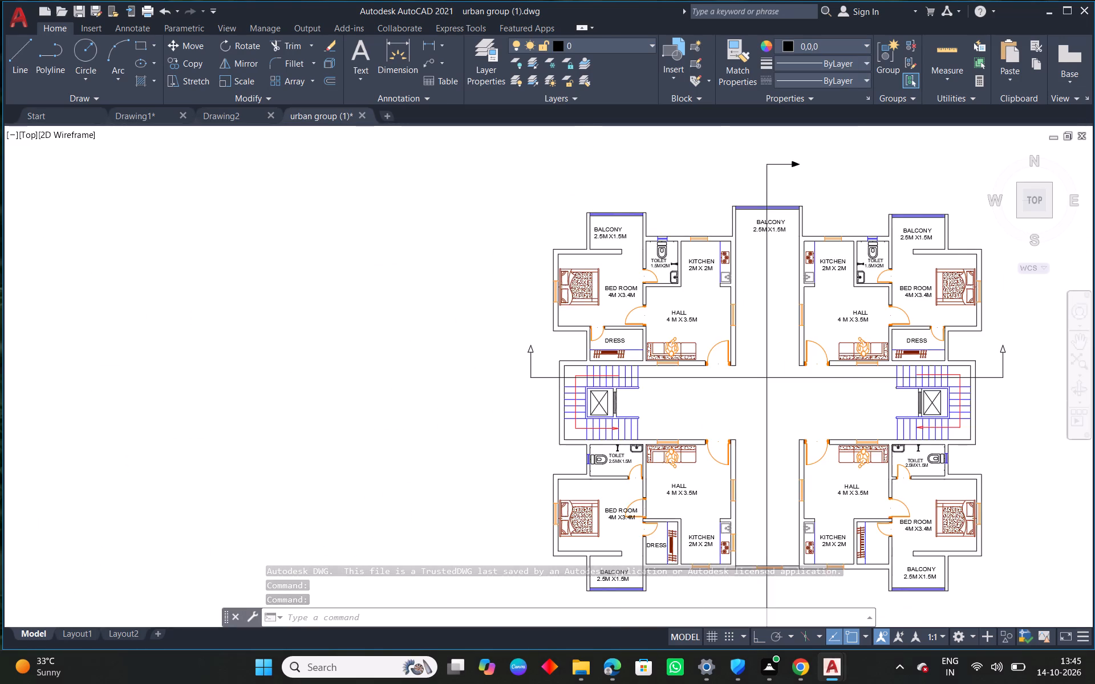
scroll(602, 299, "up", 1)
middle_click_drag(603, 308, 514, 312)
left_click(472, 276)
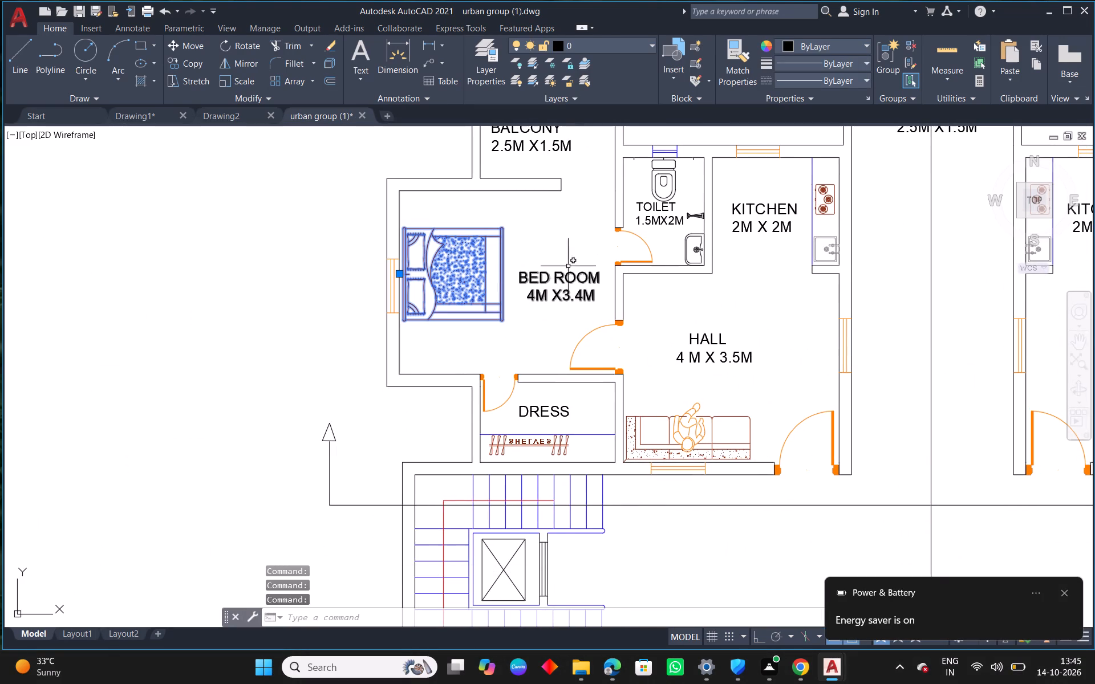
left_click_drag(568, 260, 561, 274)
left_click(549, 292)
middle_click_drag(567, 260, 504, 356)
Add the toilet's label, WC, washbasin and shower fitting, plus the kitchen's label, counter line, stove and sink, to the selection.
scroll(611, 296, "up", 1)
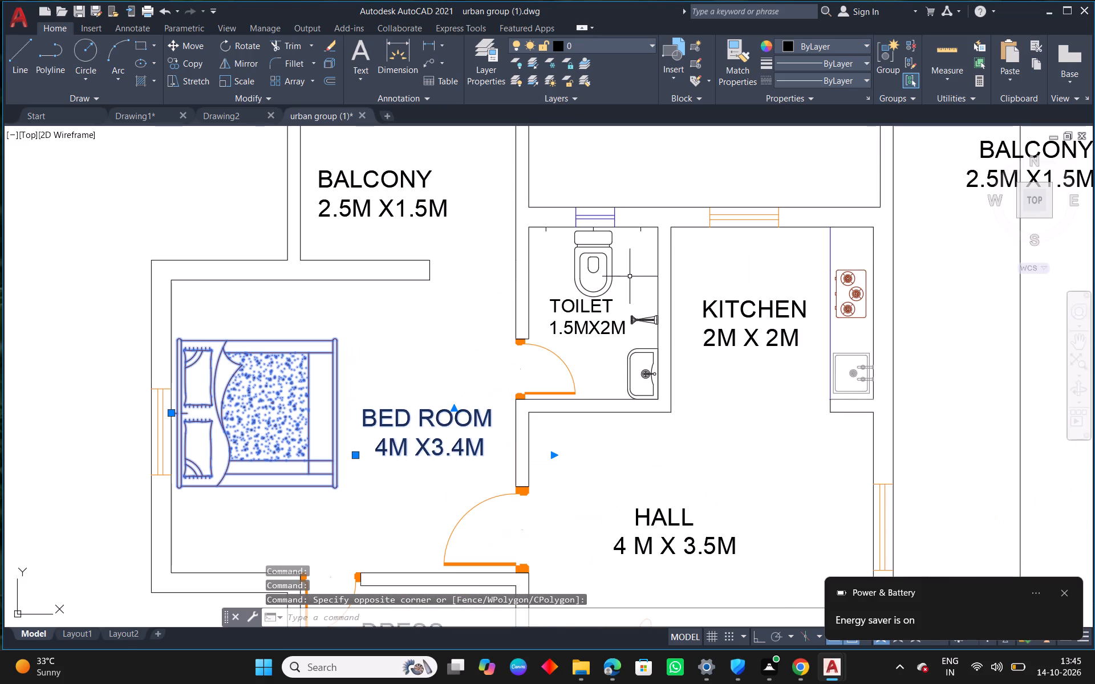
left_click_drag(630, 275, 624, 303)
left_click(576, 352)
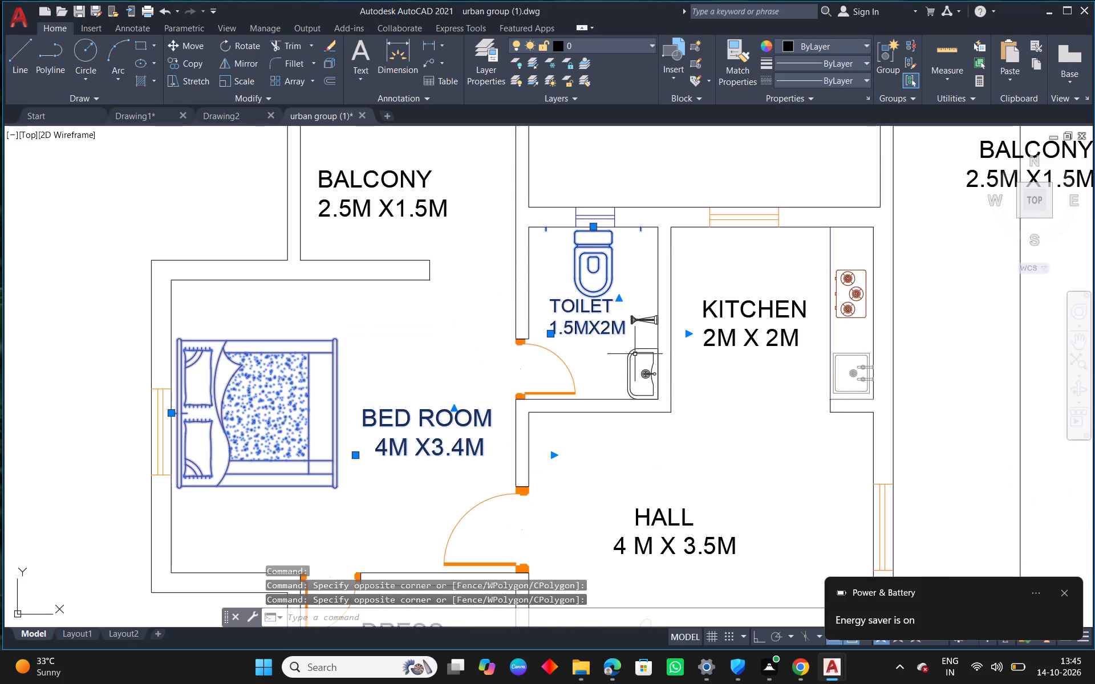
left_click(635, 353)
left_click(638, 315)
left_click(626, 327)
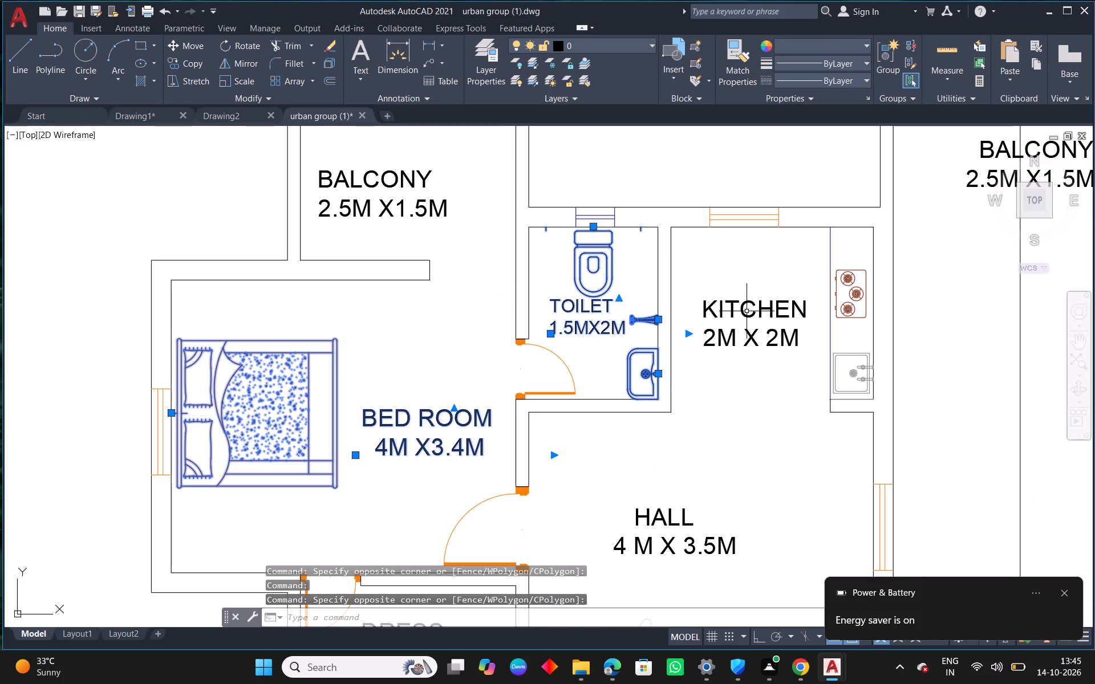
left_click(747, 311)
left_click_drag(849, 247, 841, 296)
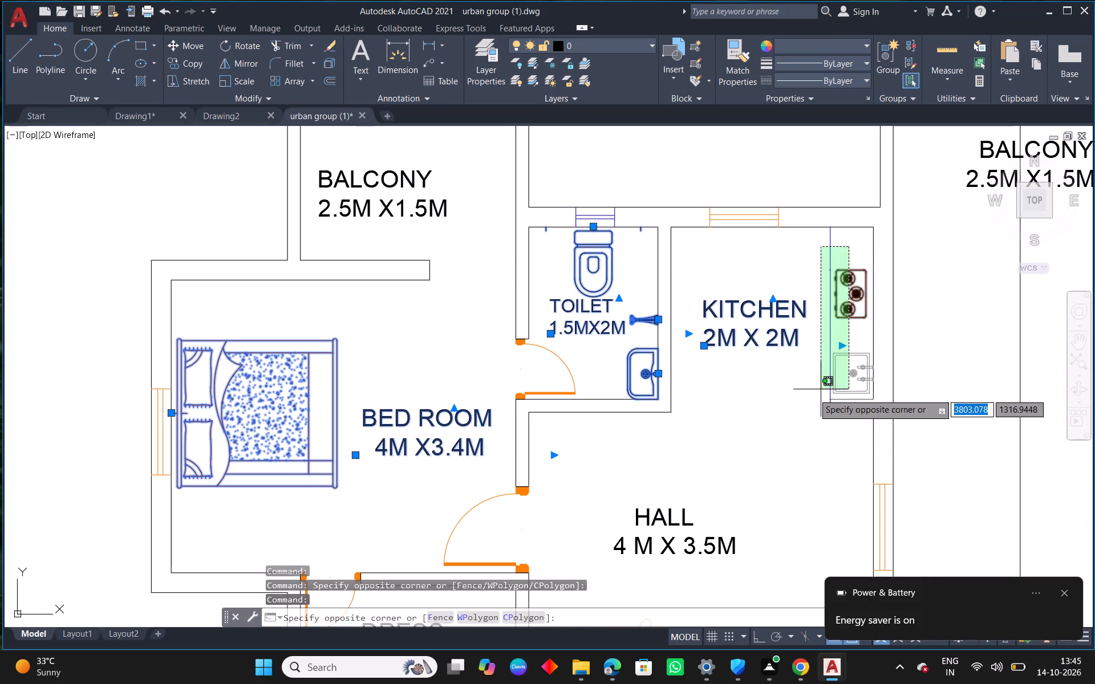
left_click(799, 396)
Add the dressing room's shelves and shelf line, the hall's sofa with seated figure, and the entrance door to the selection.
middle_click_drag(691, 390, 703, 323)
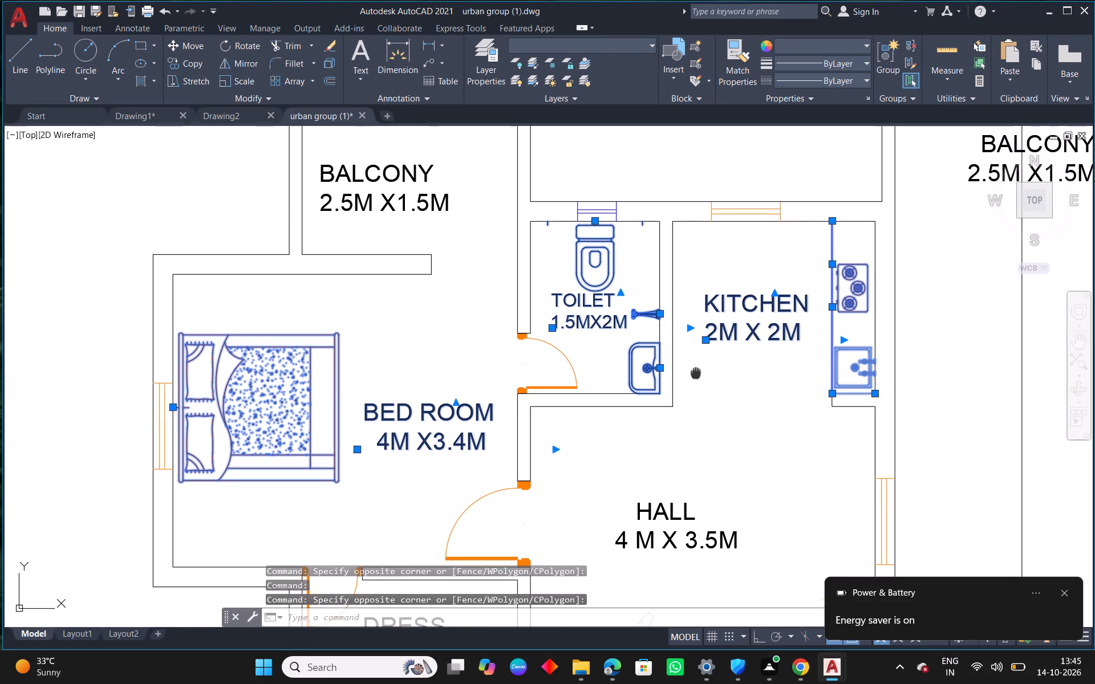
middle_click_drag(703, 323, 687, 195)
left_click_drag(464, 457, 460, 462)
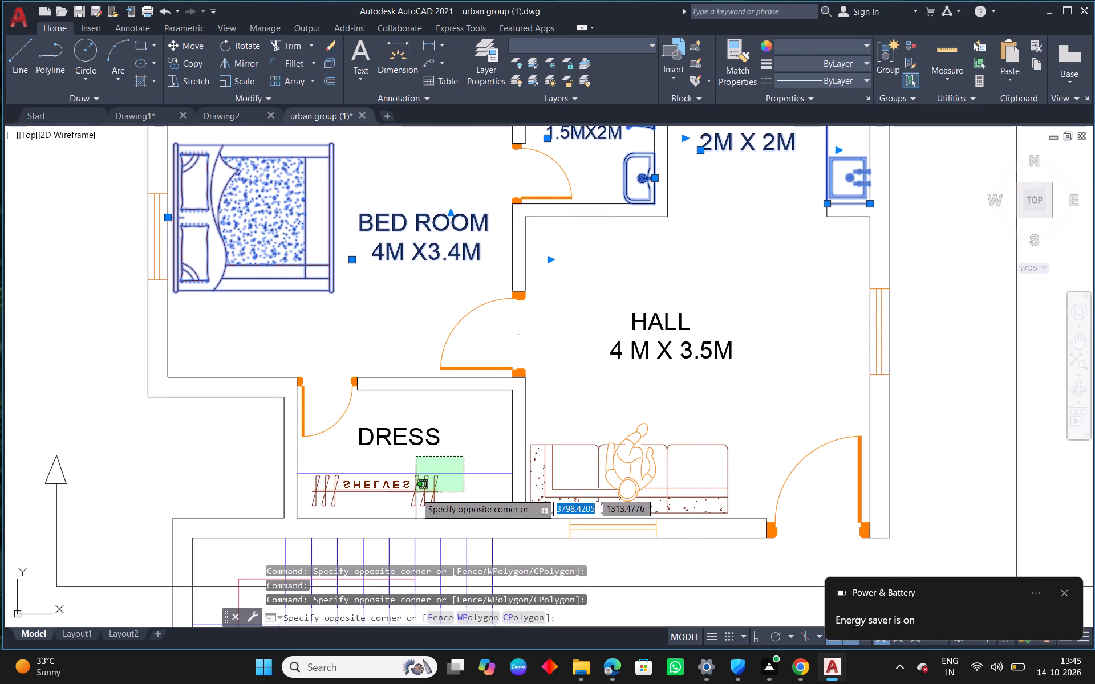
left_click(416, 493)
left_click(663, 454)
left_click(623, 460)
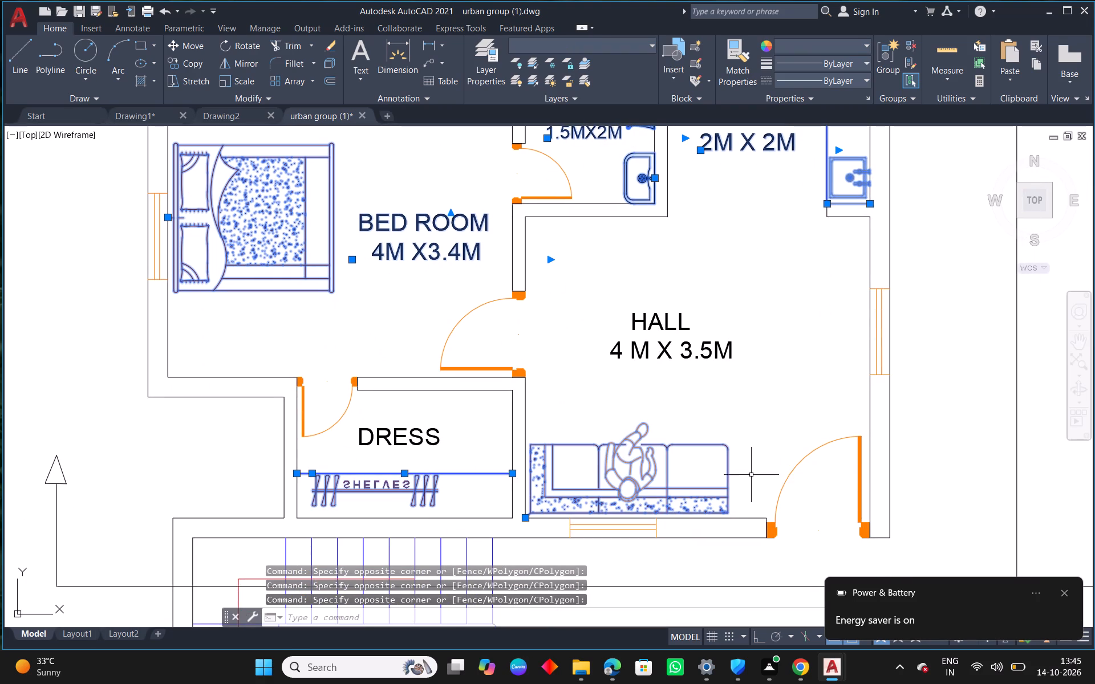
left_click(796, 475)
left_click(790, 472)
Add the toilet door and the BALCONY 2.5M X1.5M label, and copy the whole selection to the clipboard.
middle_click_drag(655, 310, 637, 456)
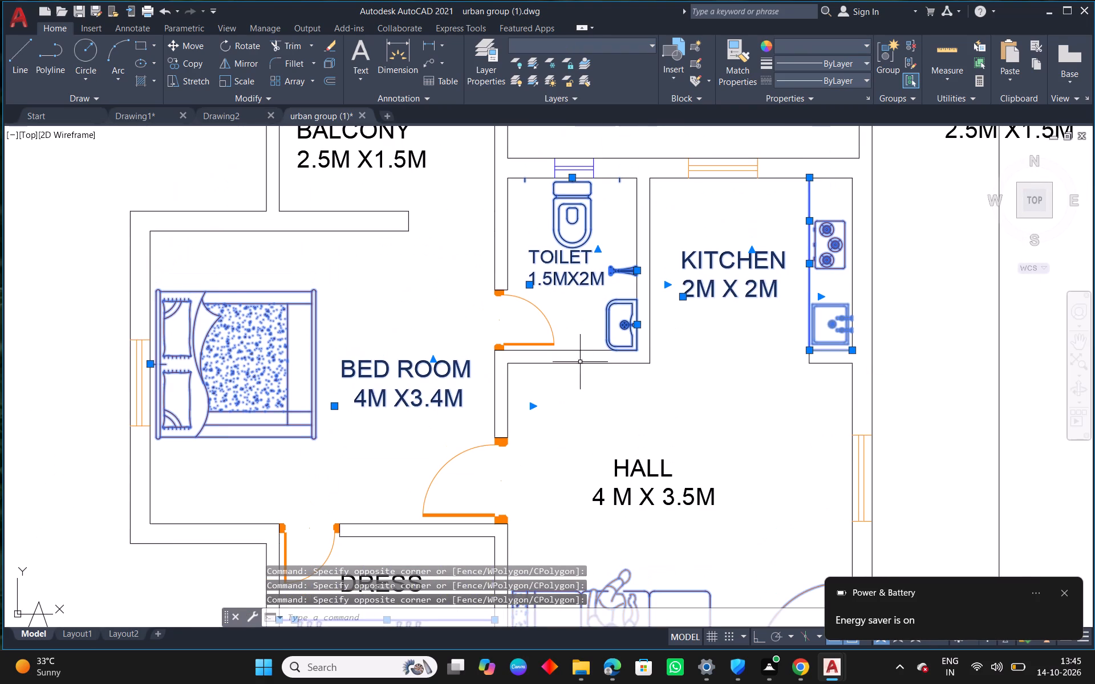
left_click(550, 328)
middle_click_drag(585, 279, 589, 447)
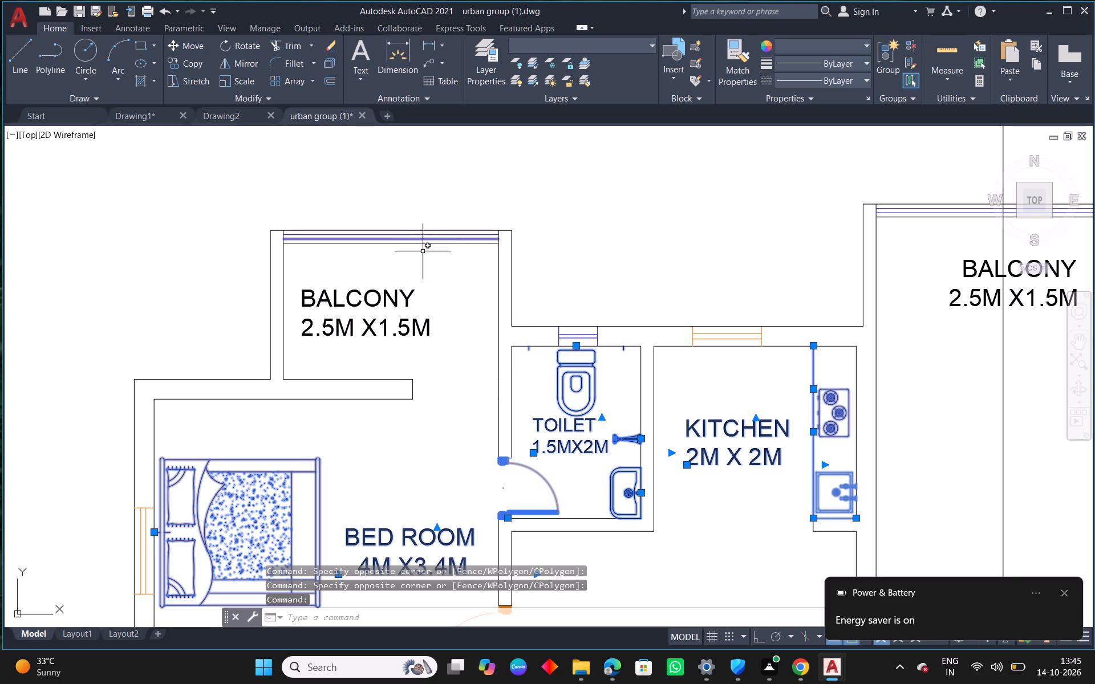
left_click(381, 293)
key("ctrl+c")
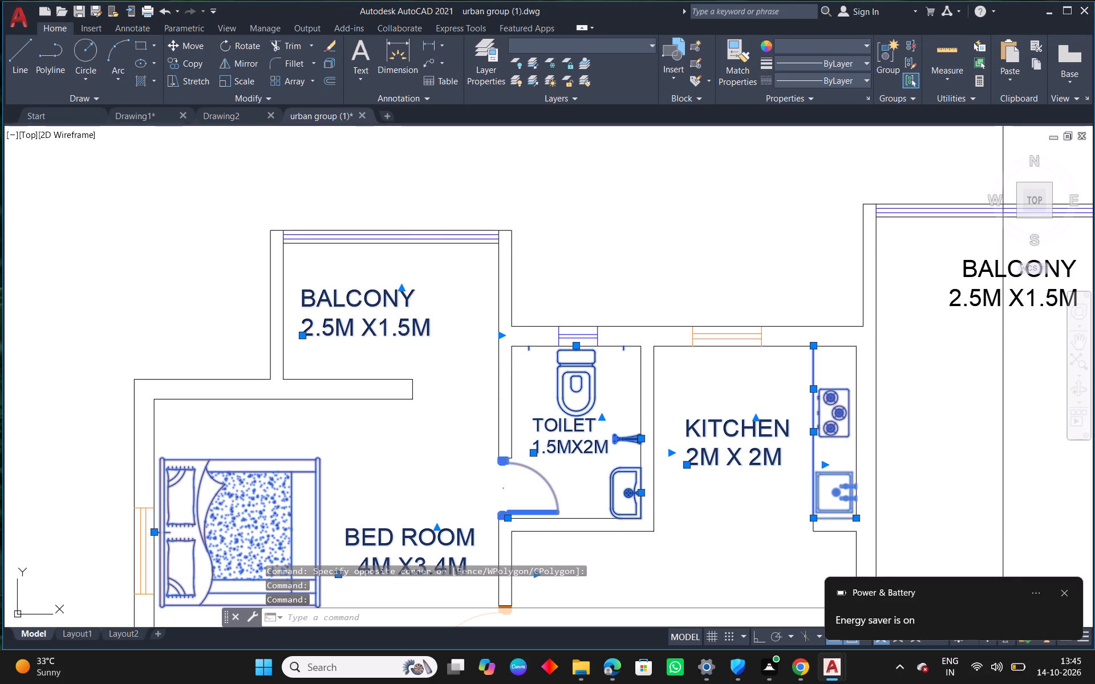
Switch to Drawing1 and paste the copied furniture, doors and labels into the empty space east of the floor plan.
left_click(153, 113)
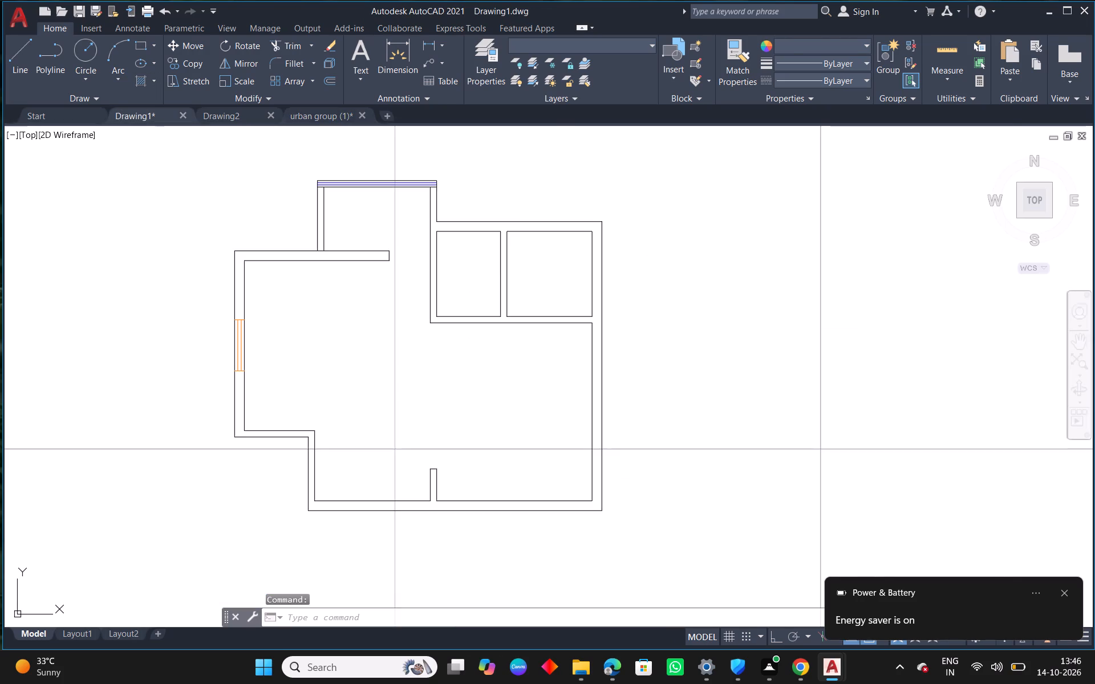
middle_click_drag(655, 359, 580, 278)
key("ctrl+v")
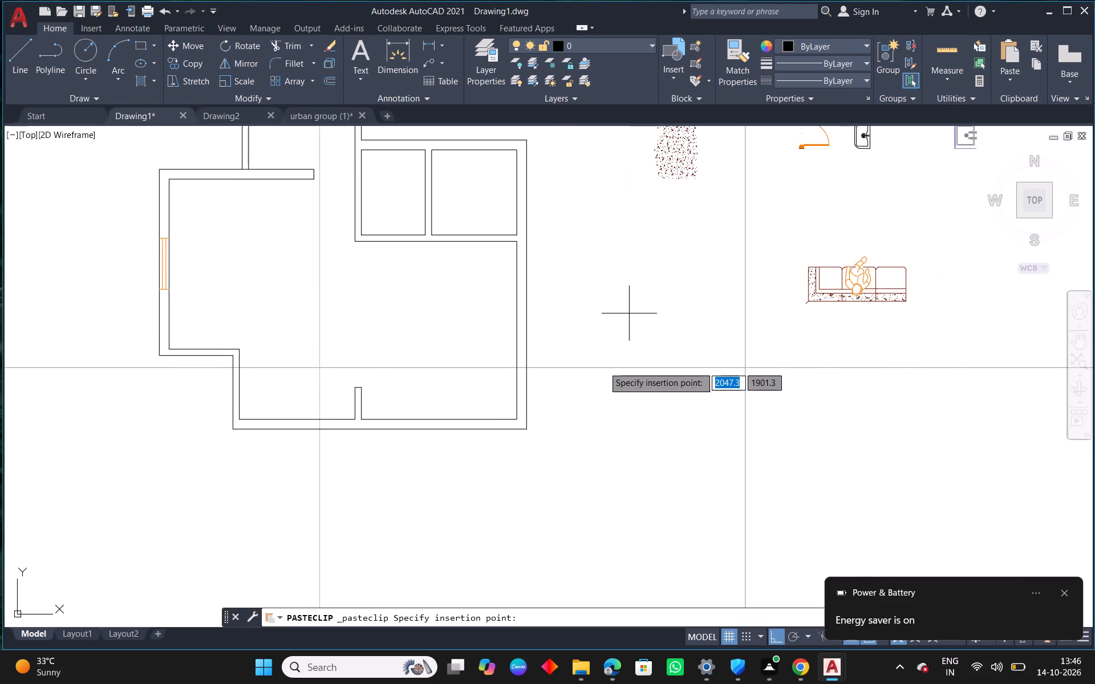
left_click(603, 409)
key("Escape")
Move the bed into the bedroom, with its headboard against the west wall's inner face and centred on the window.
middle_click_drag(607, 331, 648, 408)
left_click(652, 351)
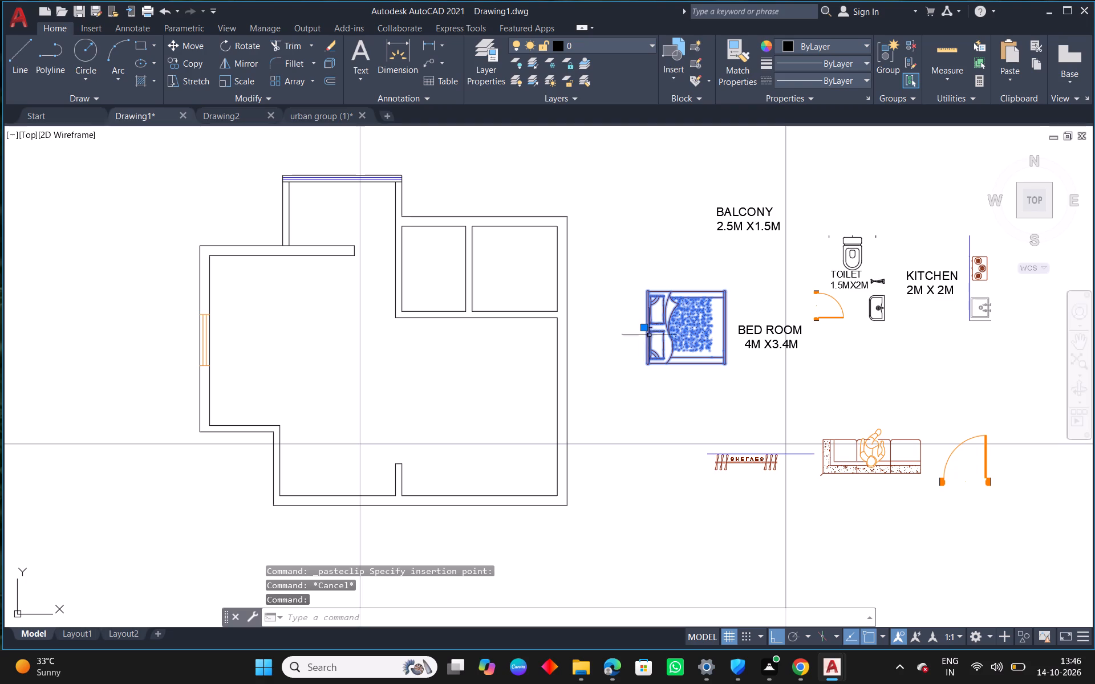
left_click(642, 329)
scroll(240, 339, "up", 3)
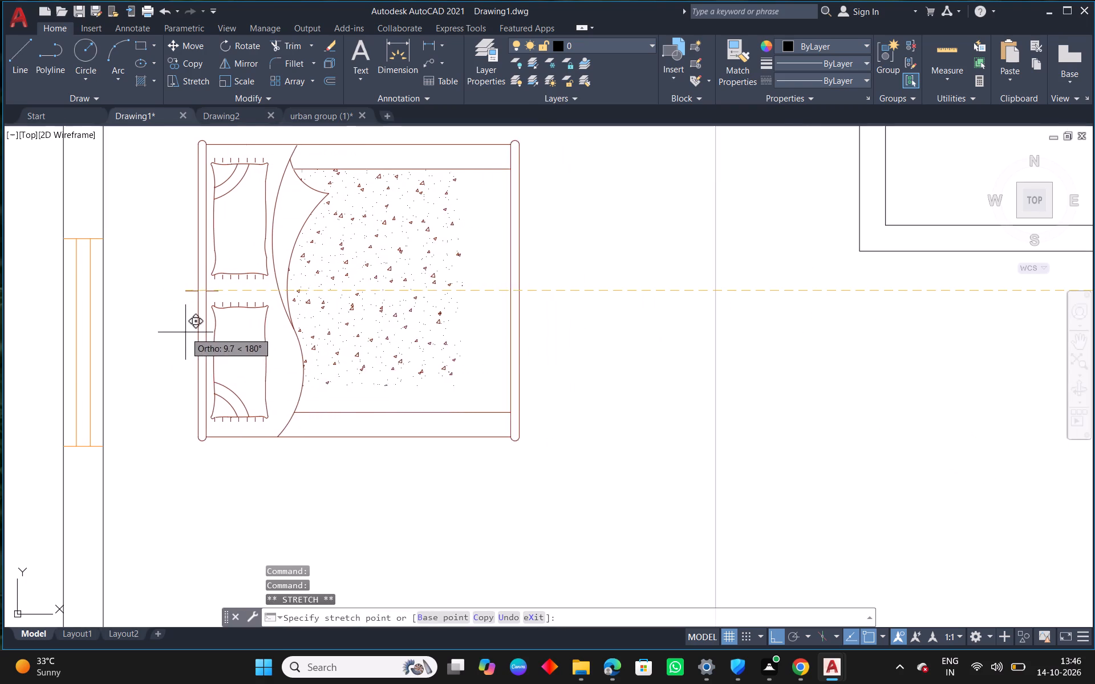
left_click(103, 339)
key("Escape")
Move the BED ROOM 4M X3.4M label into the bedroom, just east of the bed.
scroll(215, 345, "down", 3)
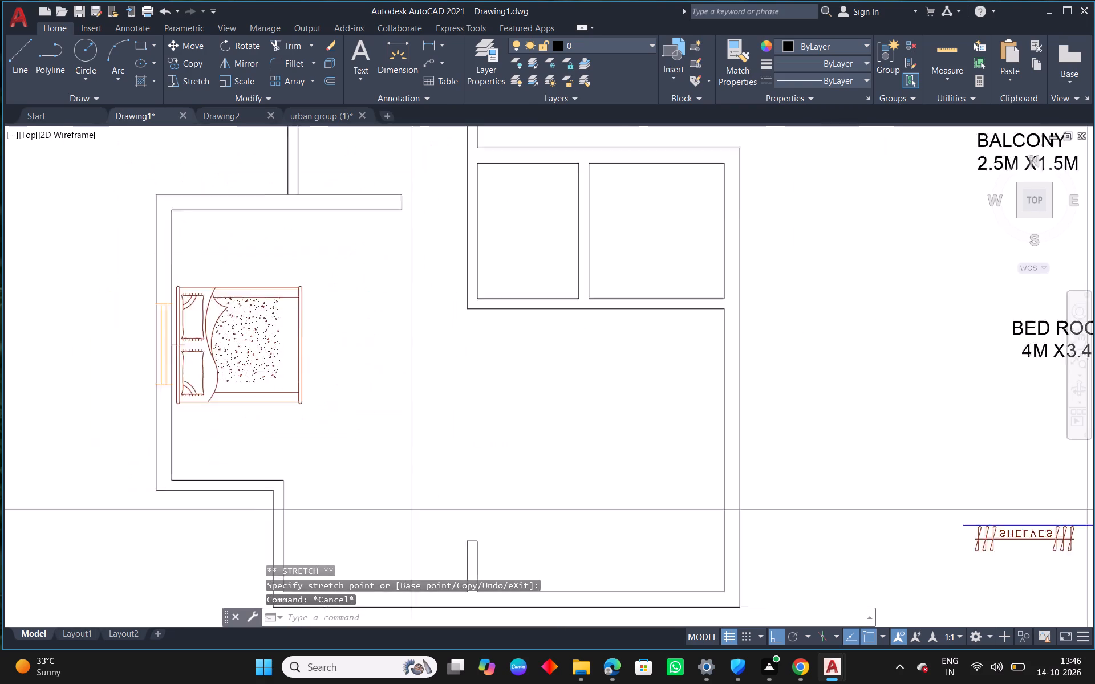
middle_click_drag(432, 372, 325, 350)
left_click(647, 318)
type("m")
key("space")
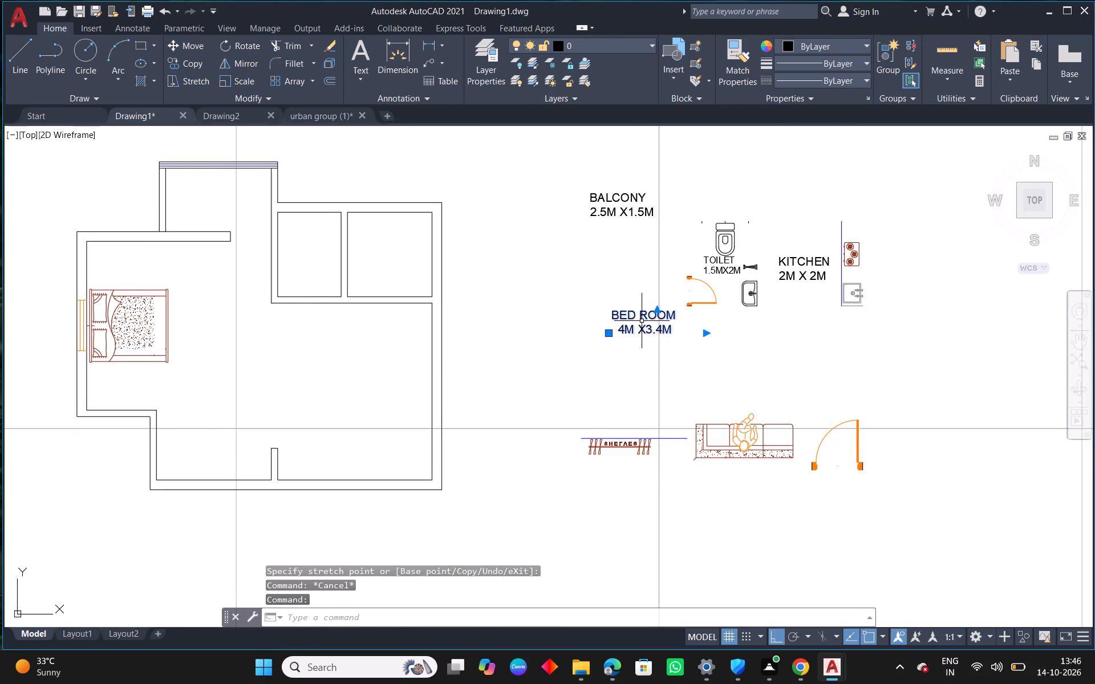
left_click_drag(643, 321, 639, 327)
scroll(222, 342, "up", 2)
left_click(208, 343)
key("Escape")
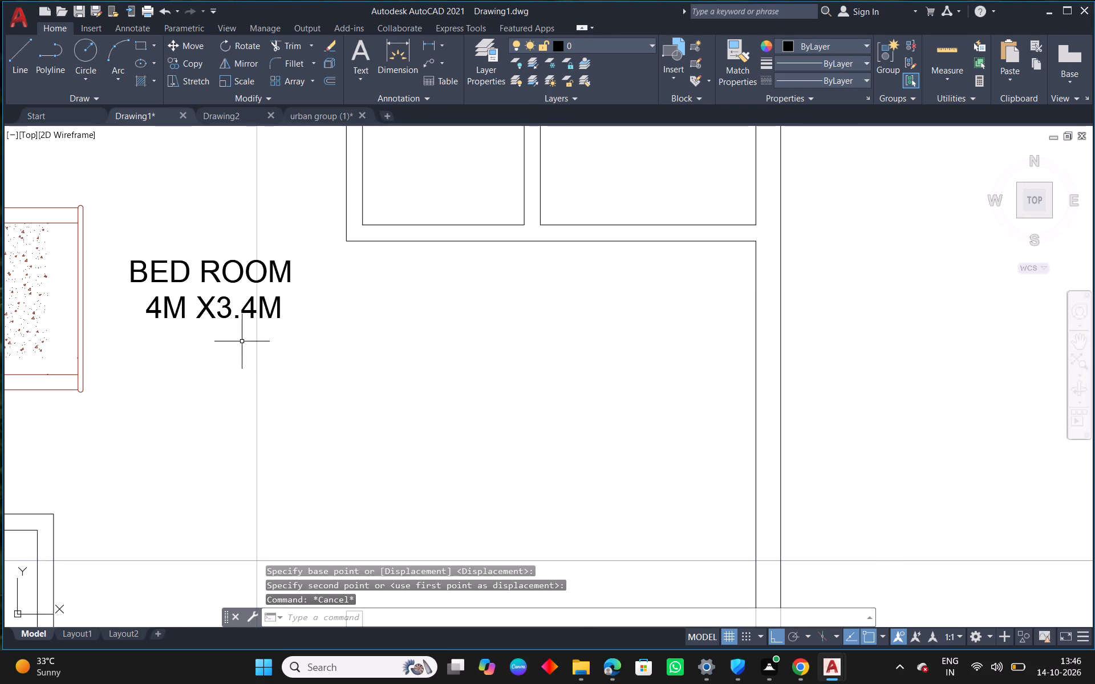
Move the BALCONY 2.5M X1.5M label inside the balcony above the bedroom.
scroll(328, 352, "down", 3)
middle_click_drag(467, 388, 526, 386)
scroll(611, 263, "up", 1)
left_click(611, 267)
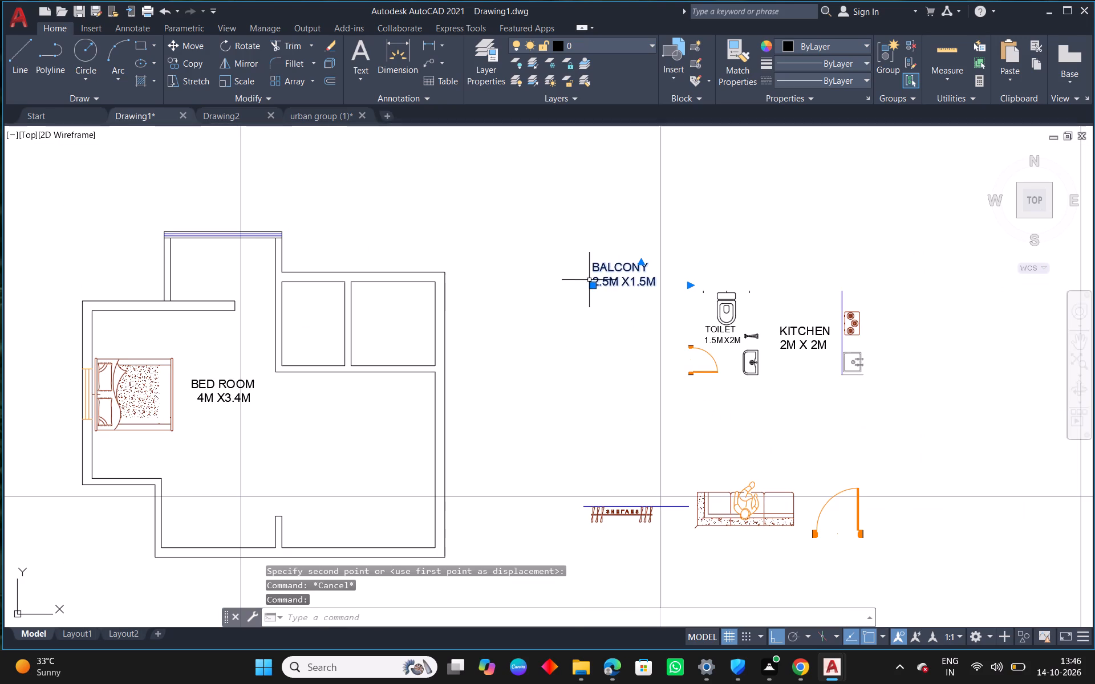
left_click(593, 288)
scroll(221, 267, "up", 2)
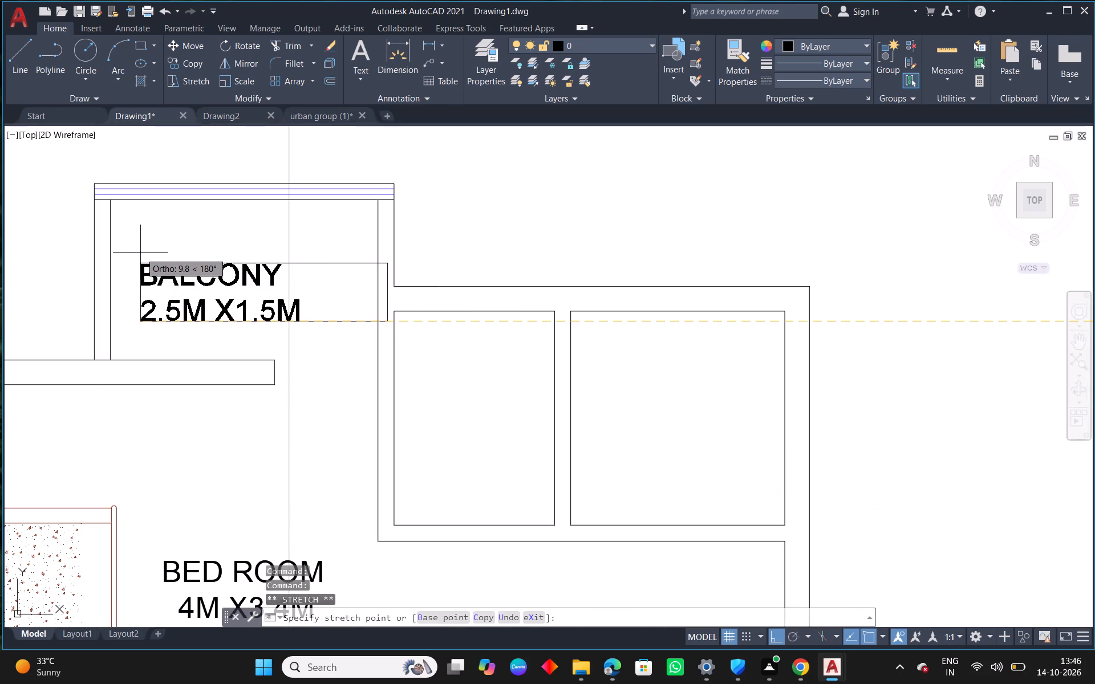
left_click(140, 253)
key("Escape")
scroll(325, 264, "down", 2)
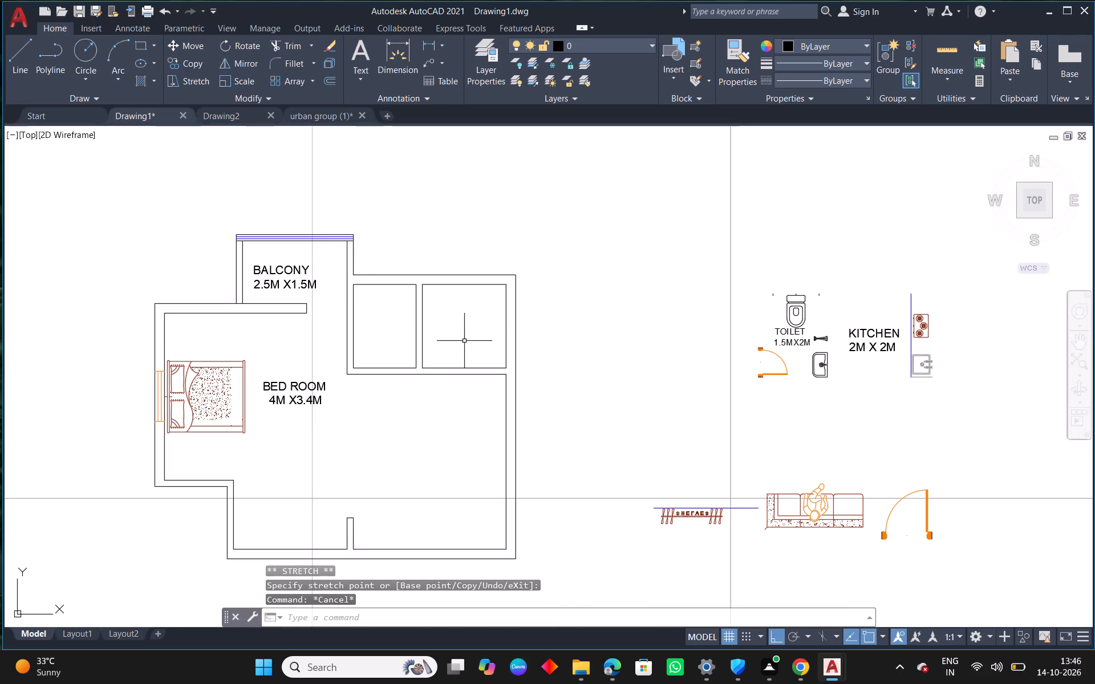
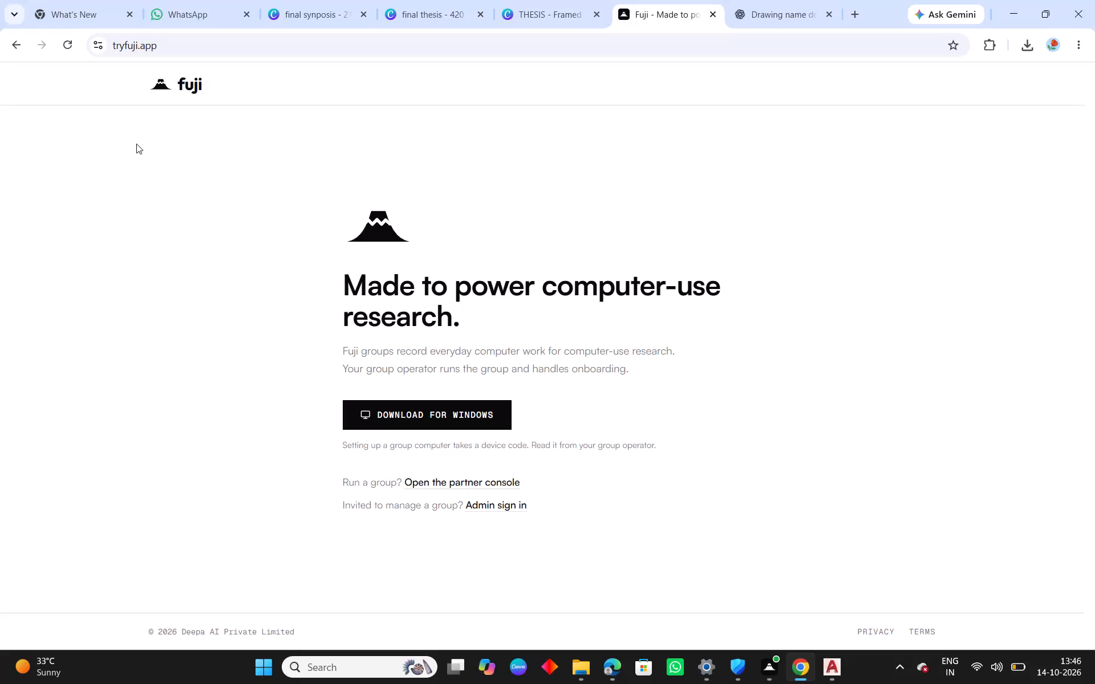
Open the full browsing history page in Chrome to check recent visits, and return to the Fuji page.
left_click(1087, 47)
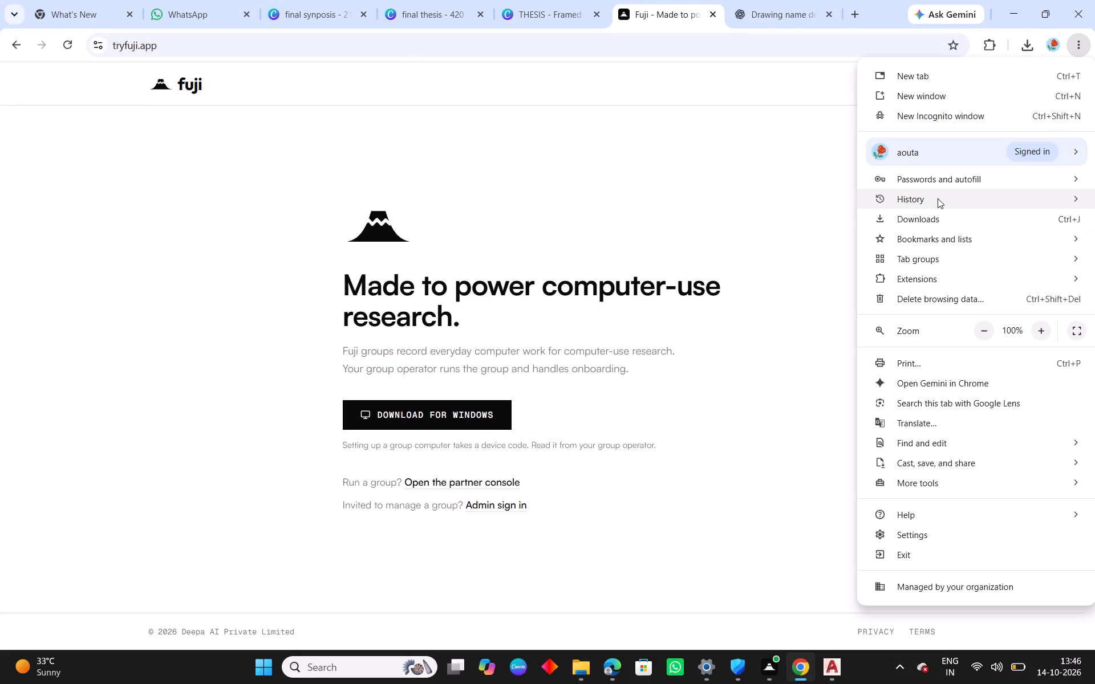
left_click(938, 198)
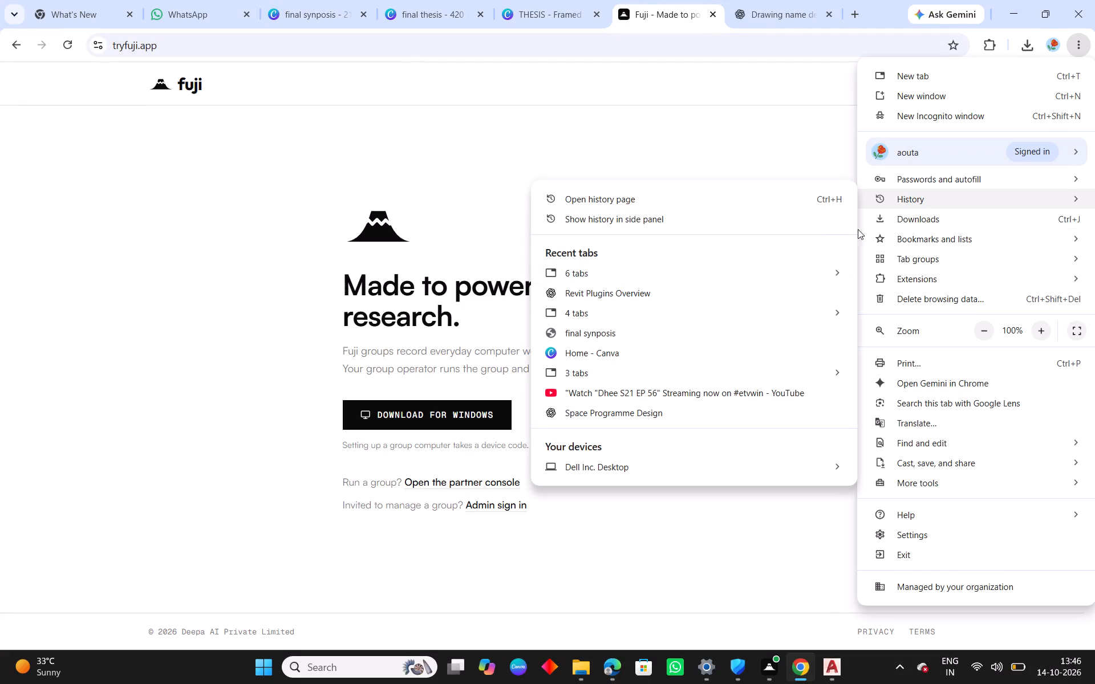
left_click(652, 203)
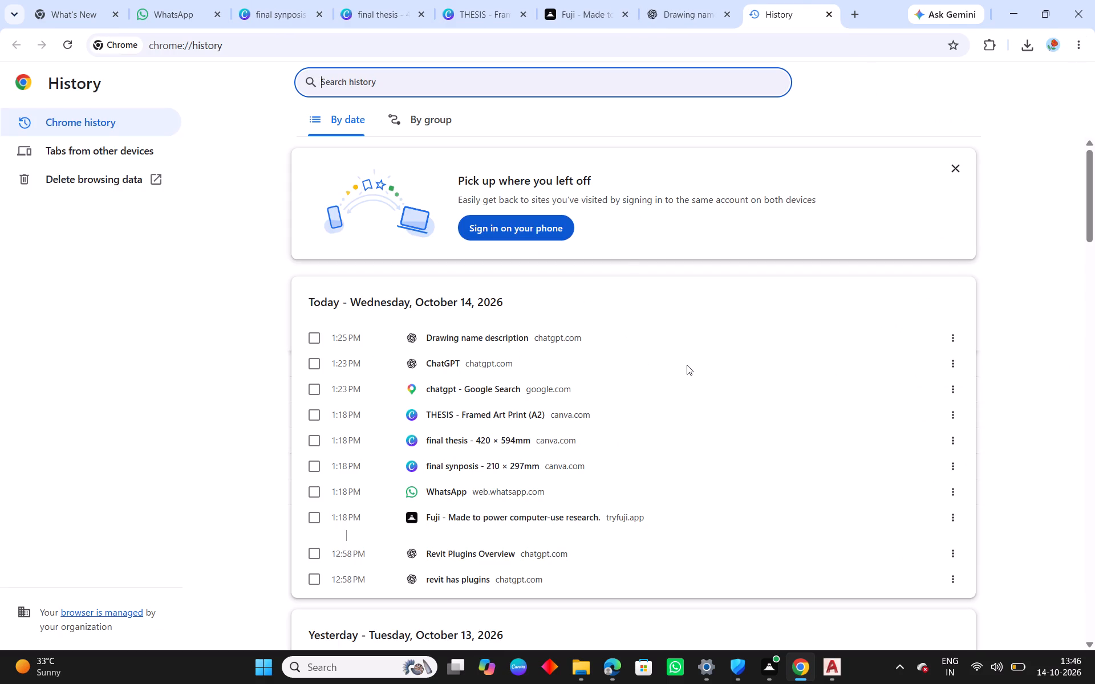
left_click(656, 0)
left_click(580, 0)
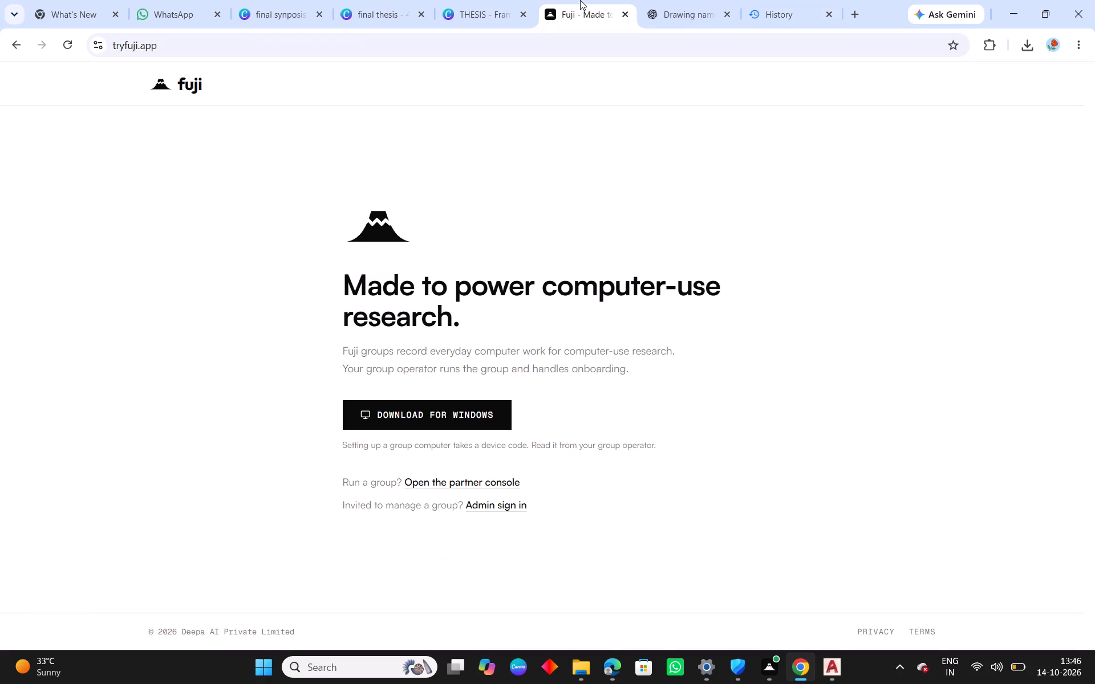
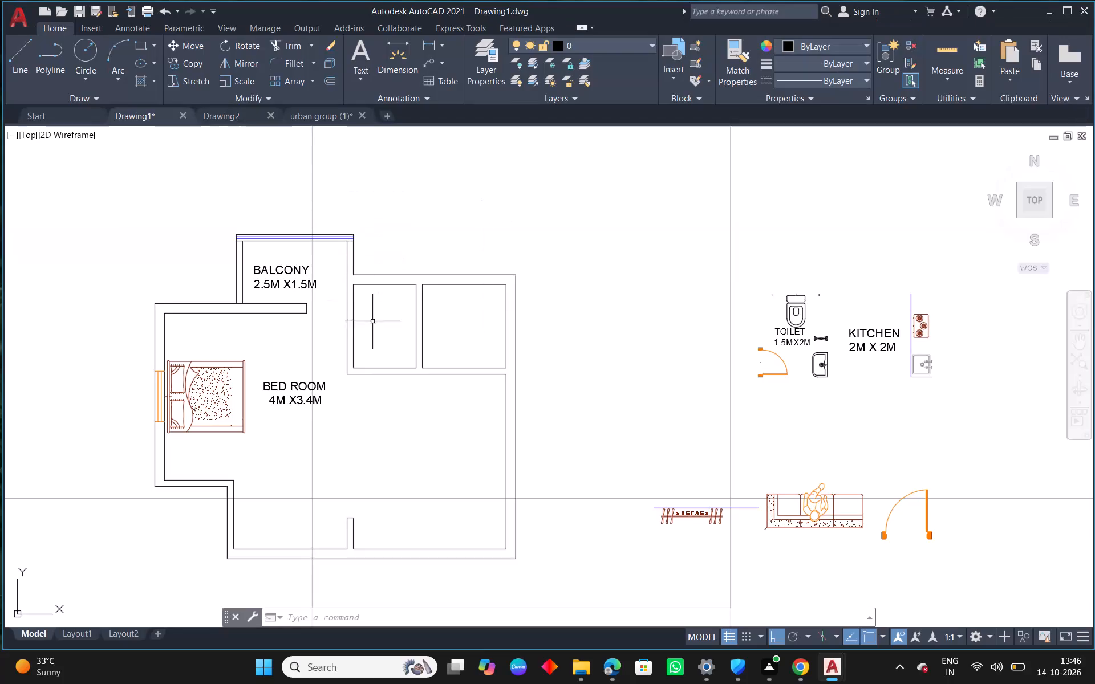
Draw a short line across the wall between the bedroom and the toilet, level with the toilet's lower inner corner.
scroll(416, 331, "down", 1)
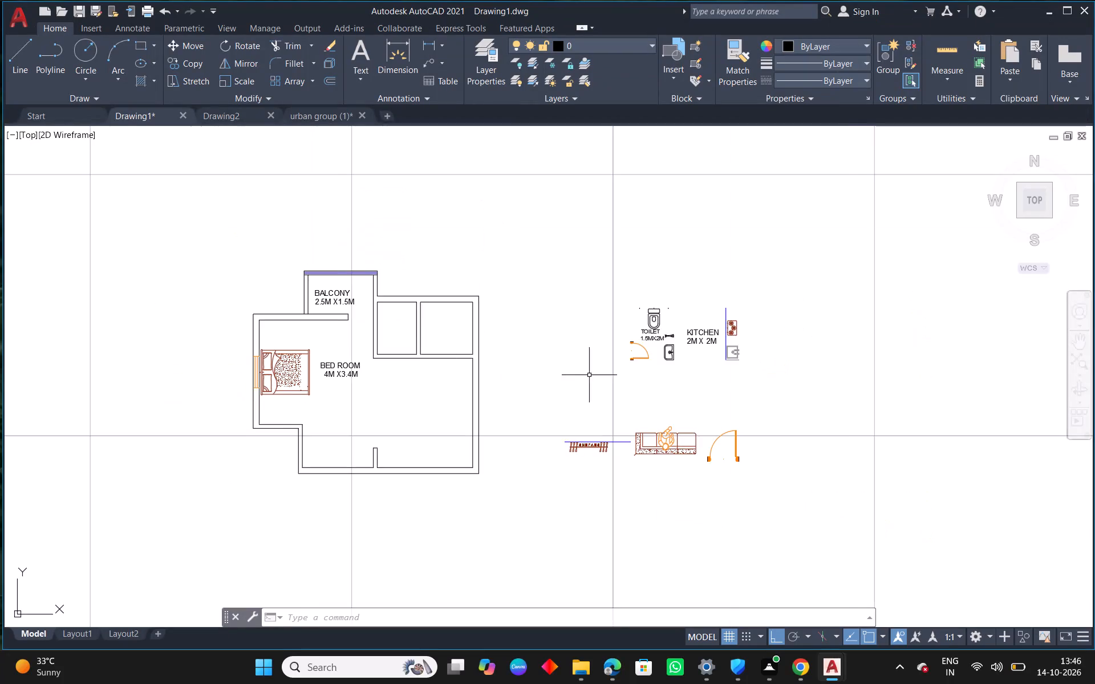
middle_click_drag(578, 374, 525, 374)
scroll(274, 334, "up", 3)
middle_click_drag(509, 392, 484, 439)
scroll(484, 439, "up", 1)
type("l")
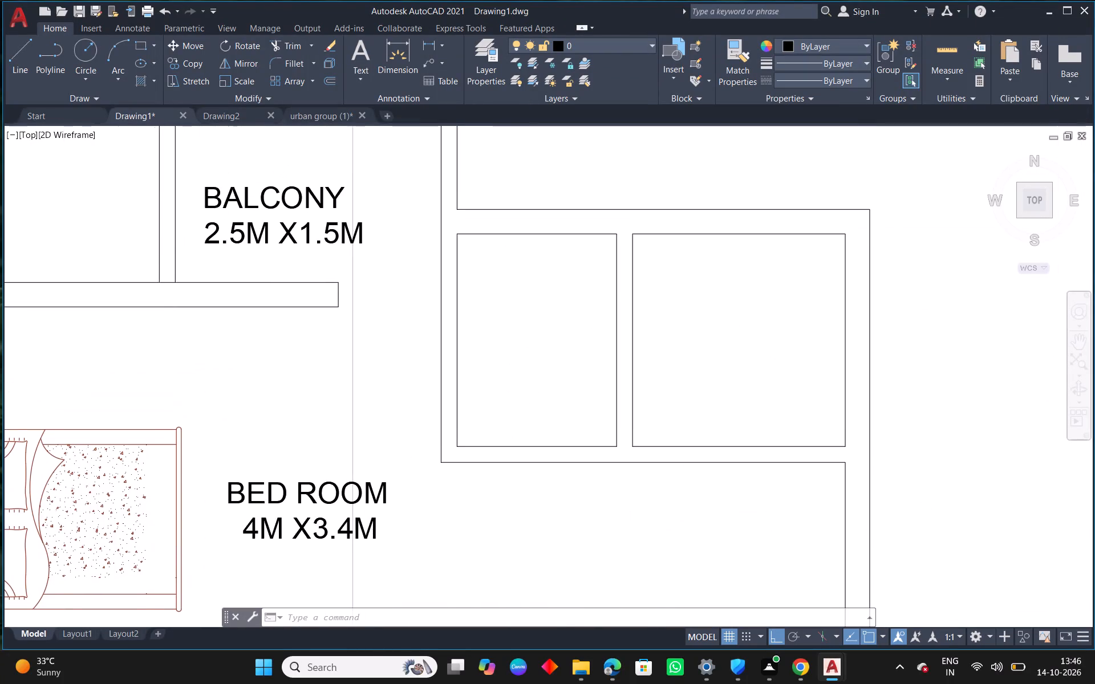
key("space")
left_click(443, 450)
left_click(408, 447)
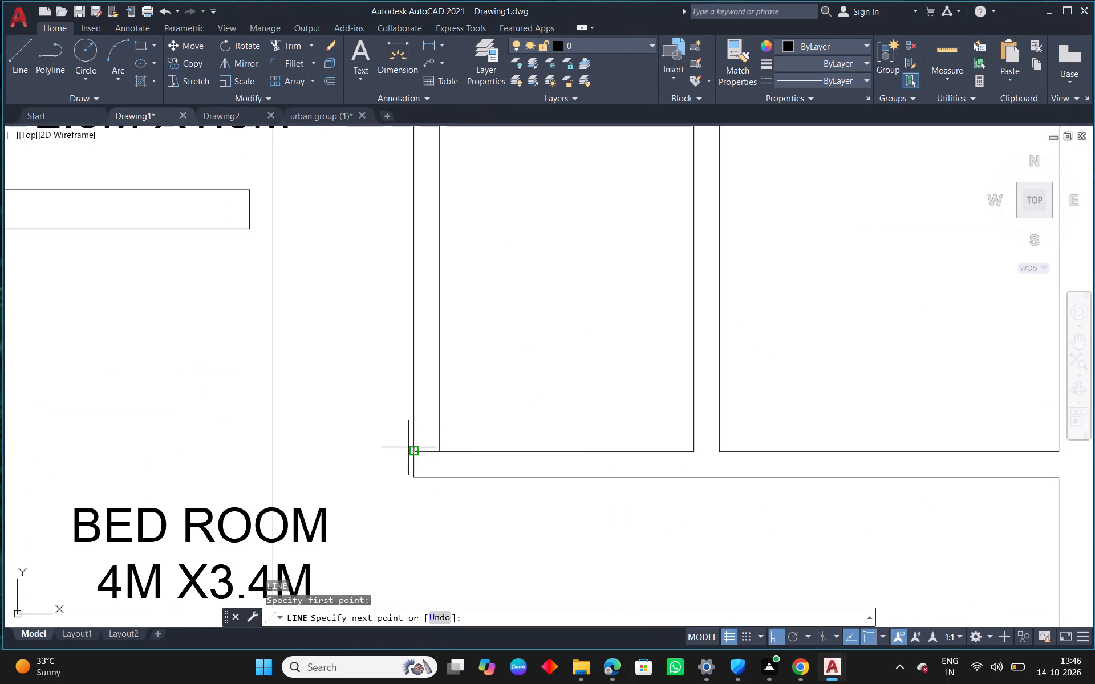
key("Escape")
Dimension the overall width of the toilet door, from the outer edge of one jamb to the other.
scroll(465, 453, "down", 2)
middle_click_drag(573, 442, 382, 458)
scroll(390, 452, "down", 2)
scroll(757, 472, "up", 2)
scroll(357, 425, "up", 2)
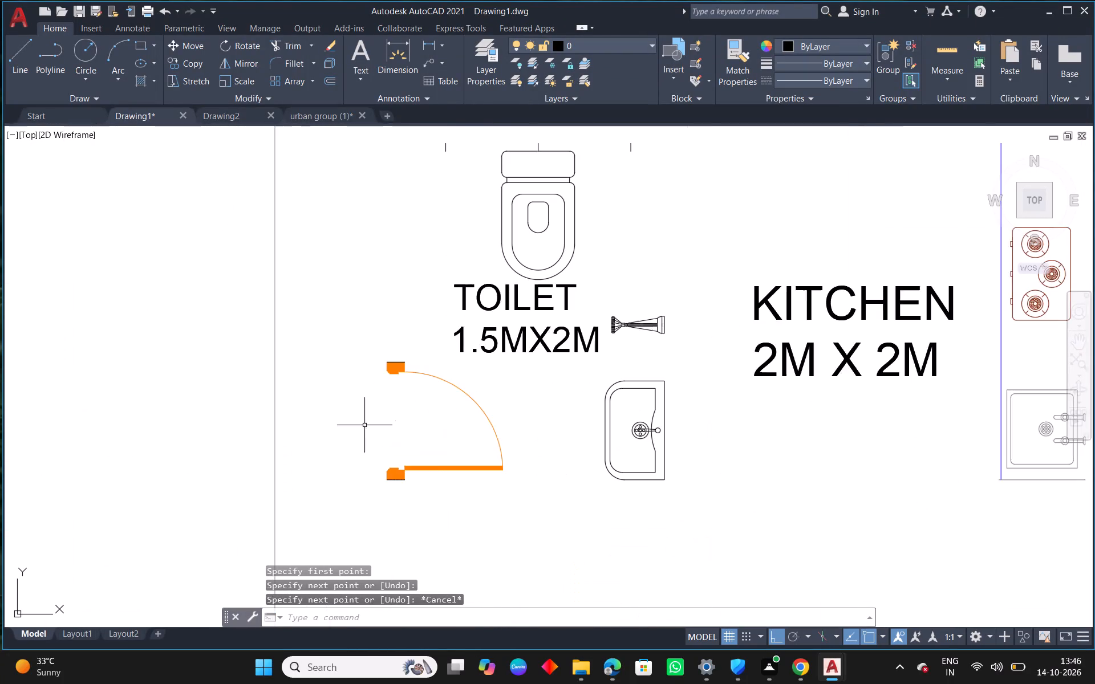
scroll(448, 474, "up", 1)
middle_click_drag(457, 447, 468, 397)
left_click(392, 65)
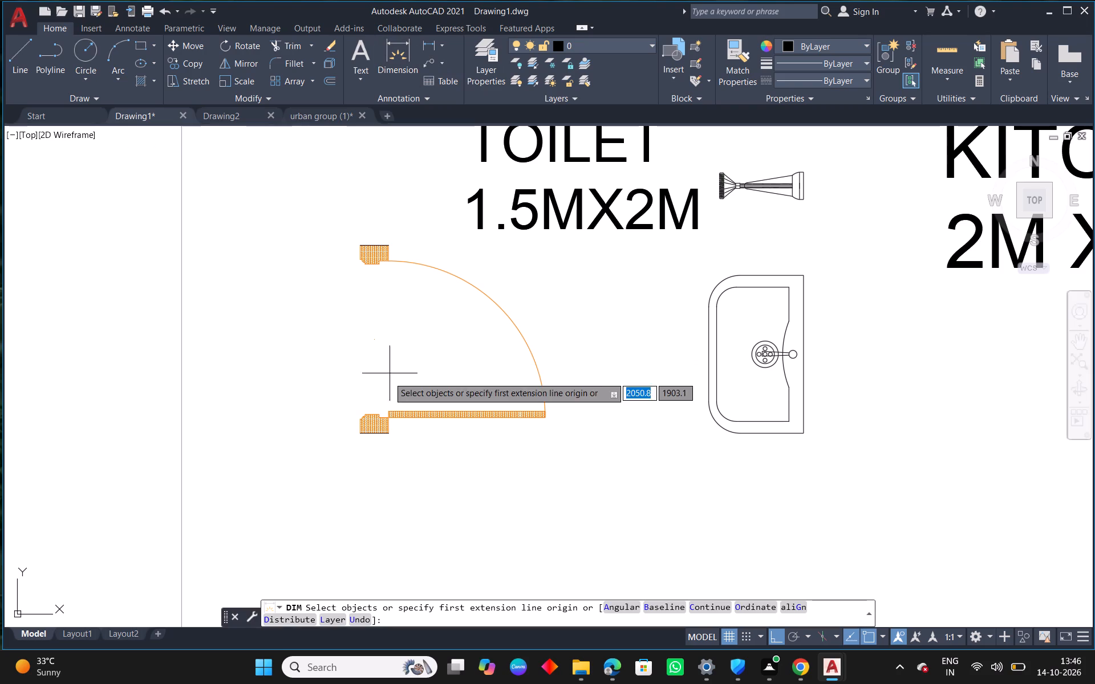
left_click(360, 431)
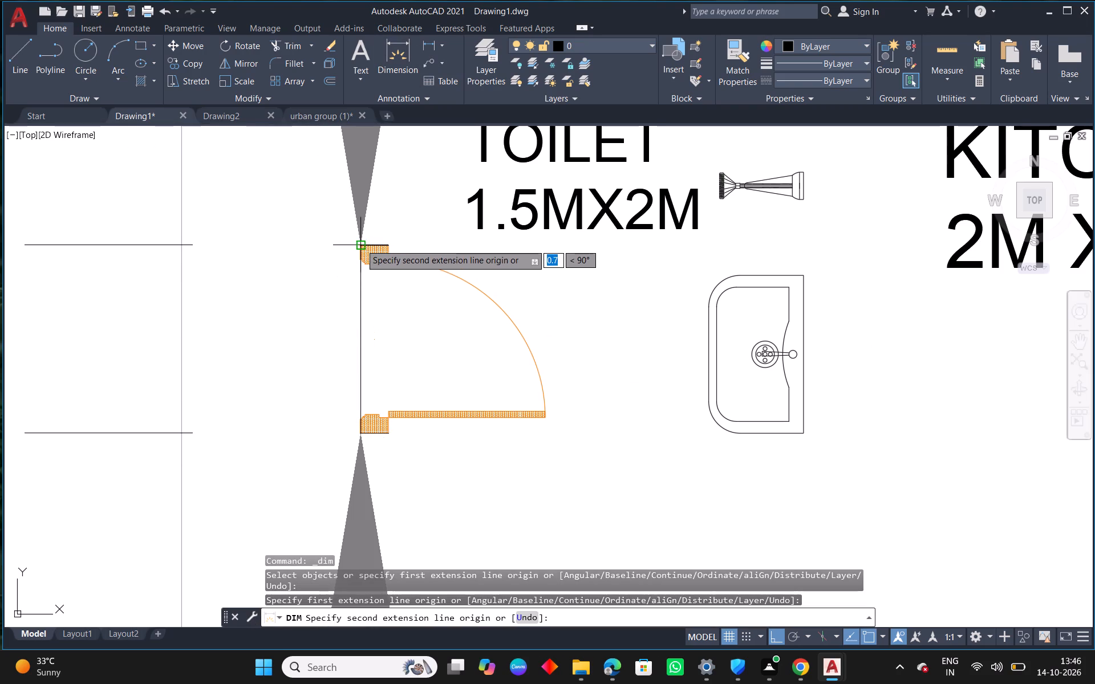
left_click(360, 244)
left_click(325, 243)
scroll(379, 284, "down", 6)
key("Escape")
Offset the short line across the toilet's bedroom-side wall upward by 0.7.
middle_click_drag(357, 374, 488, 481)
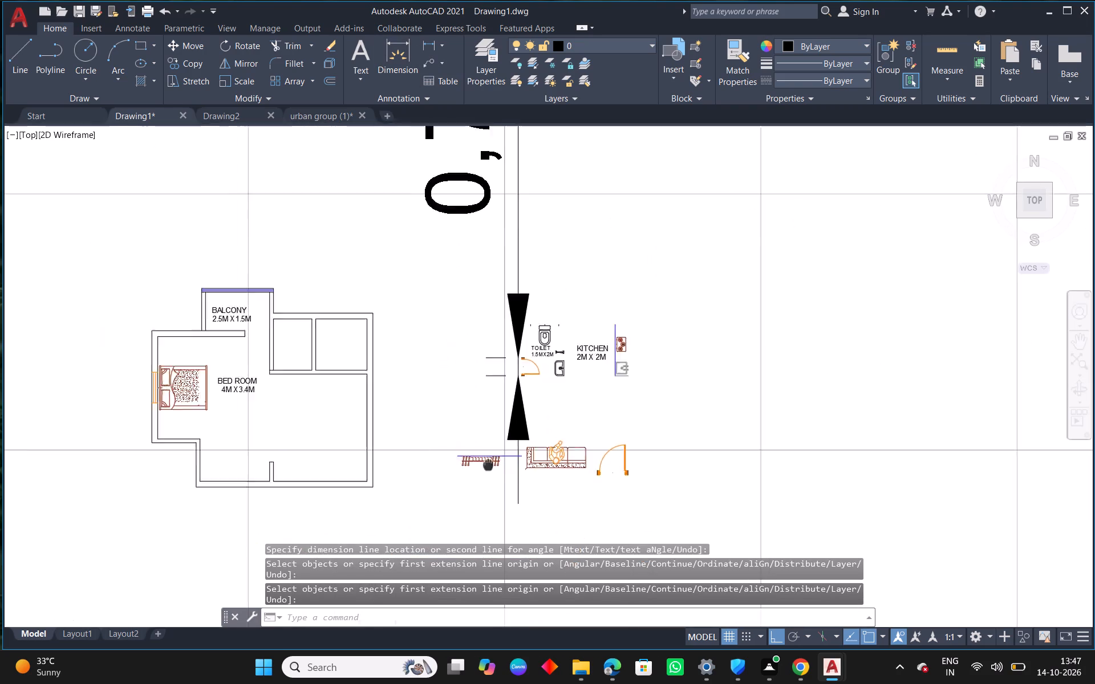
middle_click_drag(488, 481, 488, 495)
middle_click_drag(307, 434, 519, 290)
scroll(431, 231, "up", 3)
type("o 0.7")
key("Return")
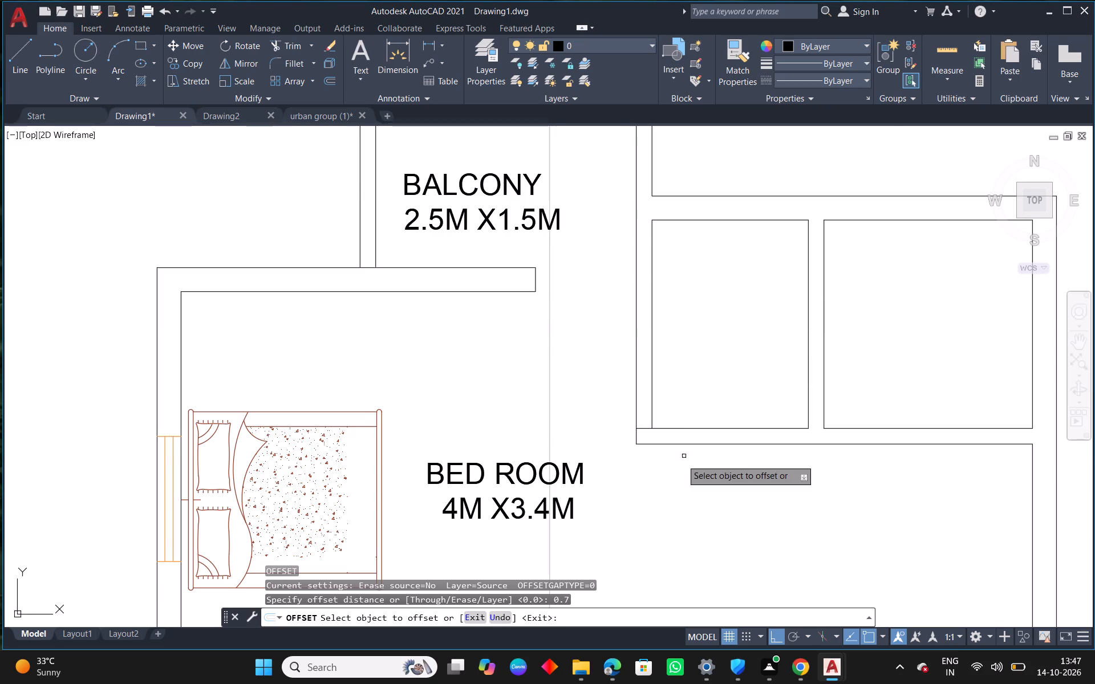
scroll(663, 424, "up", 1)
left_click(632, 430)
left_click(626, 375)
key("Escape")
Trim the wall lines between the two cross lines to open the toilet doorway toward the bedroom.
middle_click_drag(713, 374, 638, 369)
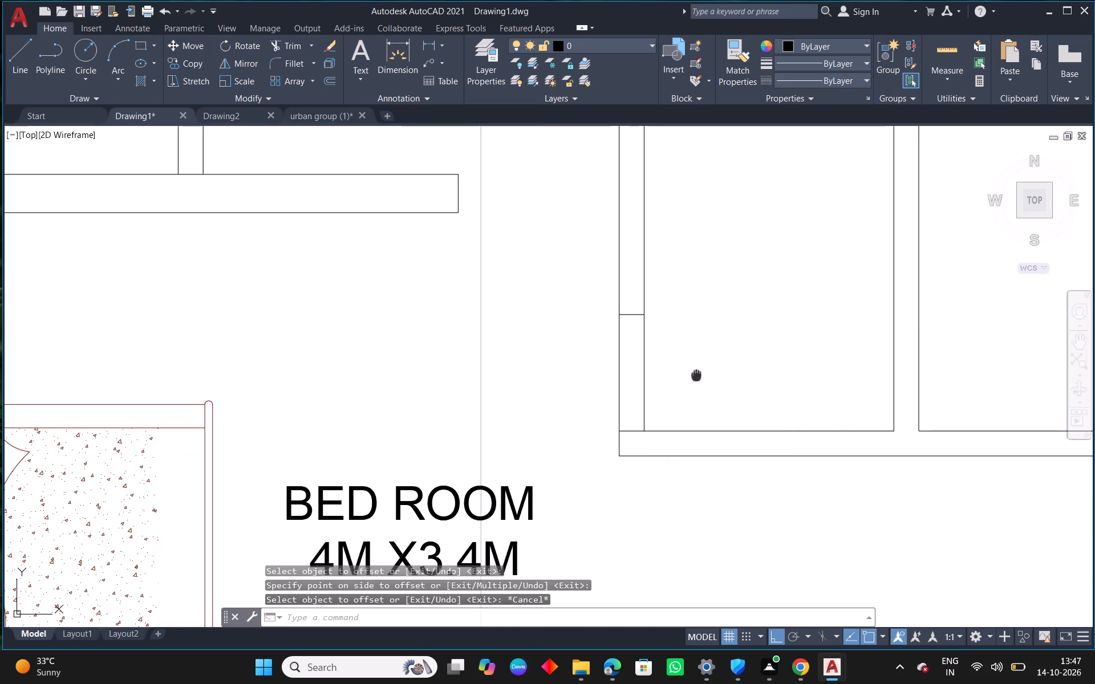
middle_click_drag(638, 369, 602, 367)
type("tr")
key("space")
key("space")
left_click_drag(602, 367, 377, 368)
key("Escape")
Delete the oversized dimension beside the loose toilet door.
scroll(477, 376, "down", 3)
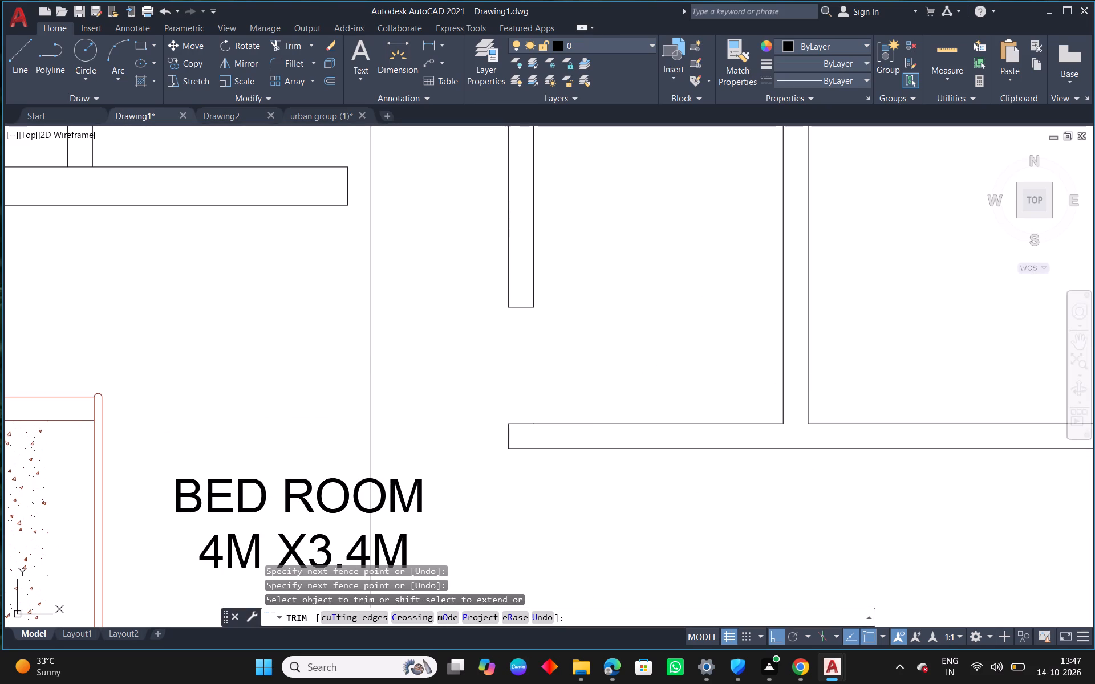
scroll(519, 394, "down", 3)
scroll(571, 409, "down", 2)
scroll(544, 296, "down", 2)
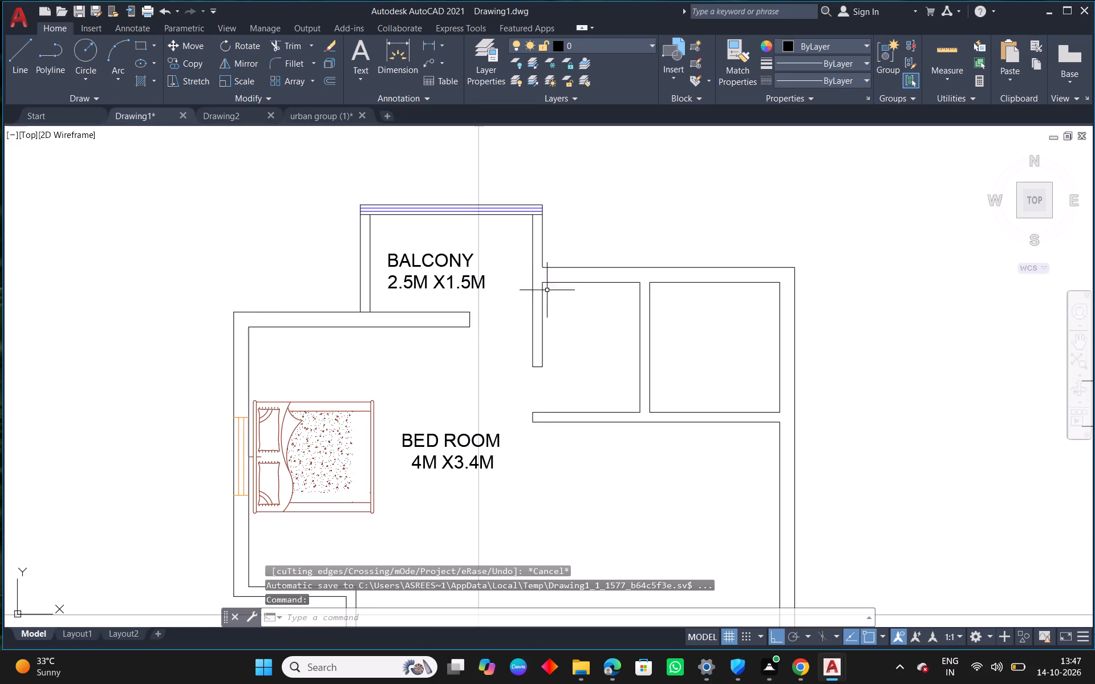
middle_click_drag(684, 313, 638, 378)
middle_click_drag(638, 384, 579, 194)
scroll(727, 192, "up", 1)
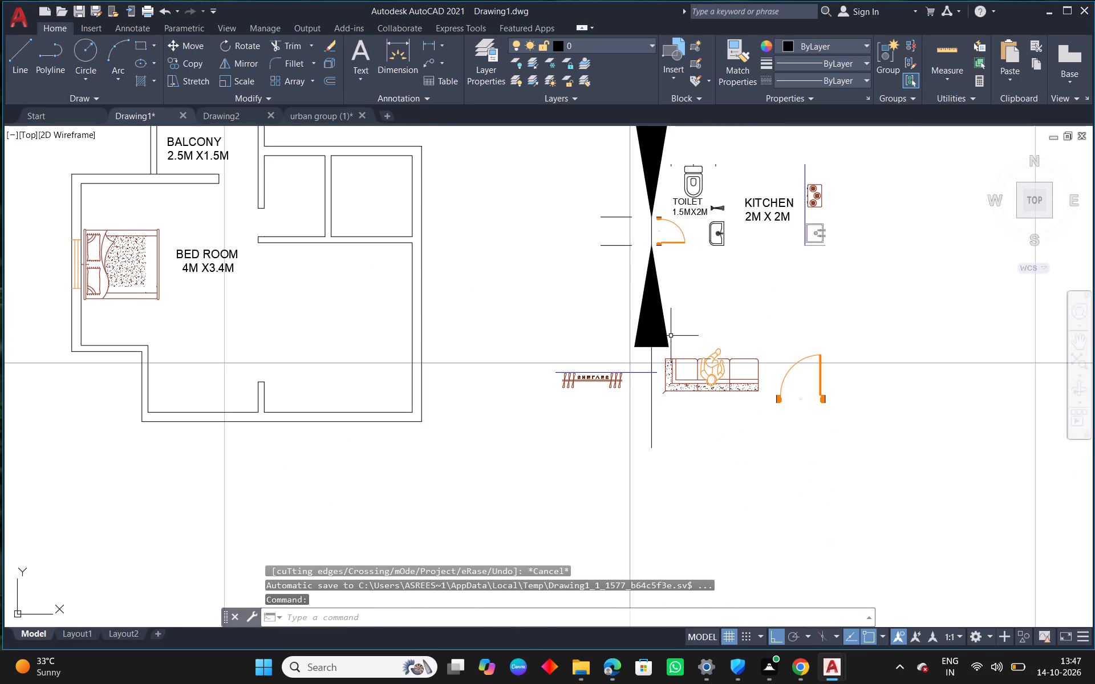
left_click_drag(661, 328, 653, 326)
left_click(617, 316)
key("Delete")
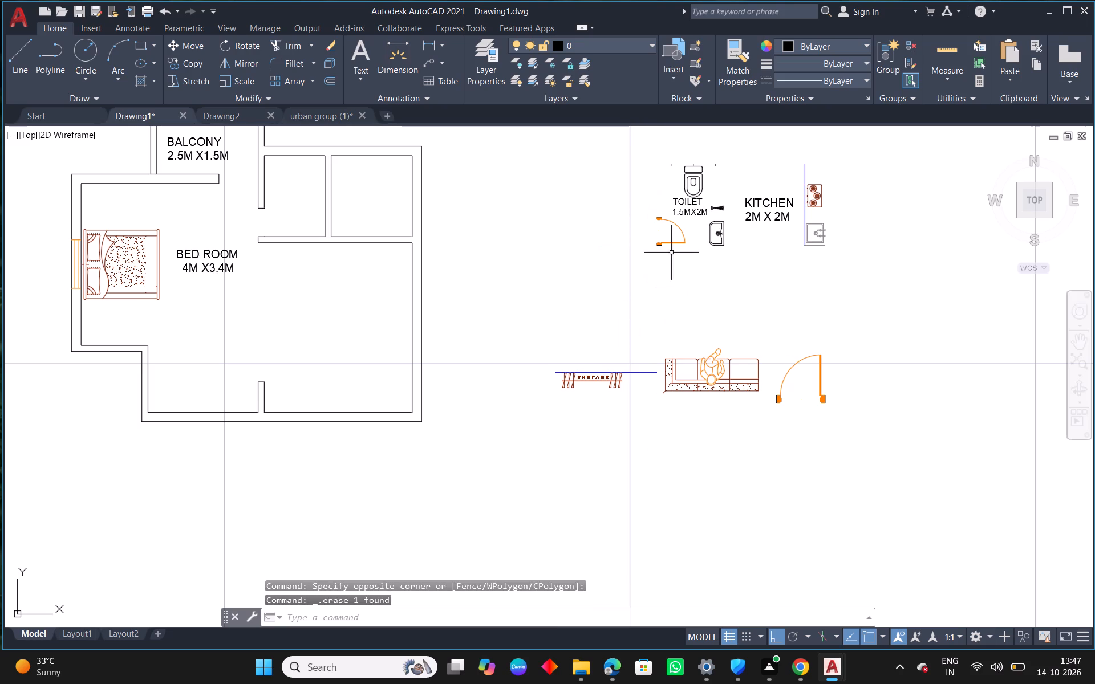
Move the loose toilet door into the toilet doorway beside the bedroom.
left_click(656, 243)
type("m")
key("space")
left_click(660, 249)
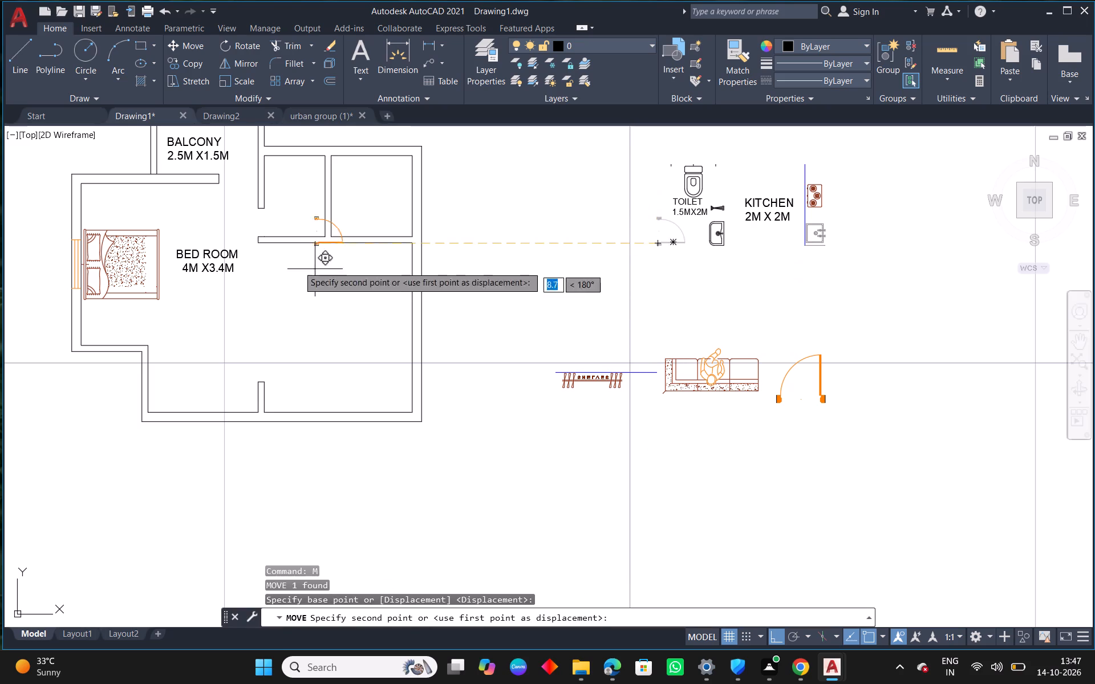
scroll(252, 238, "up", 7)
left_click(330, 194)
key("Escape")
Move the toilet door so the outer corner of its lower jamb meets the wall corner of the opening.
scroll(448, 273, "down", 3)
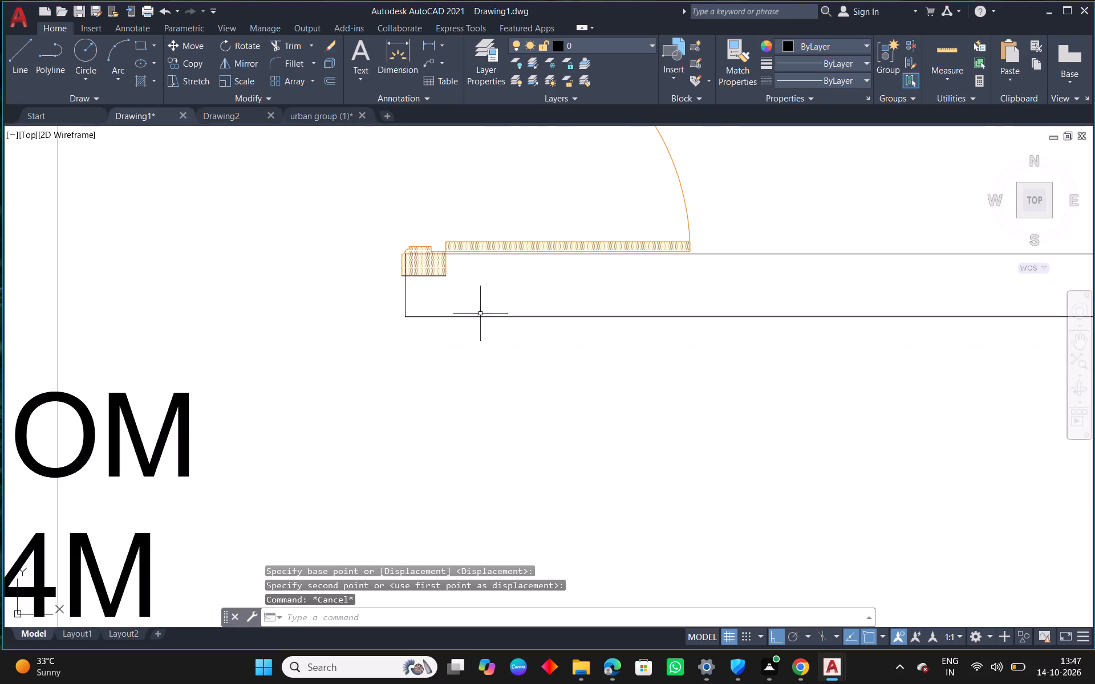
scroll(488, 321, "down", 3)
middle_click_drag(533, 319, 537, 338)
scroll(553, 297, "up", 1)
left_click_drag(566, 287, 516, 325)
left_click(477, 335)
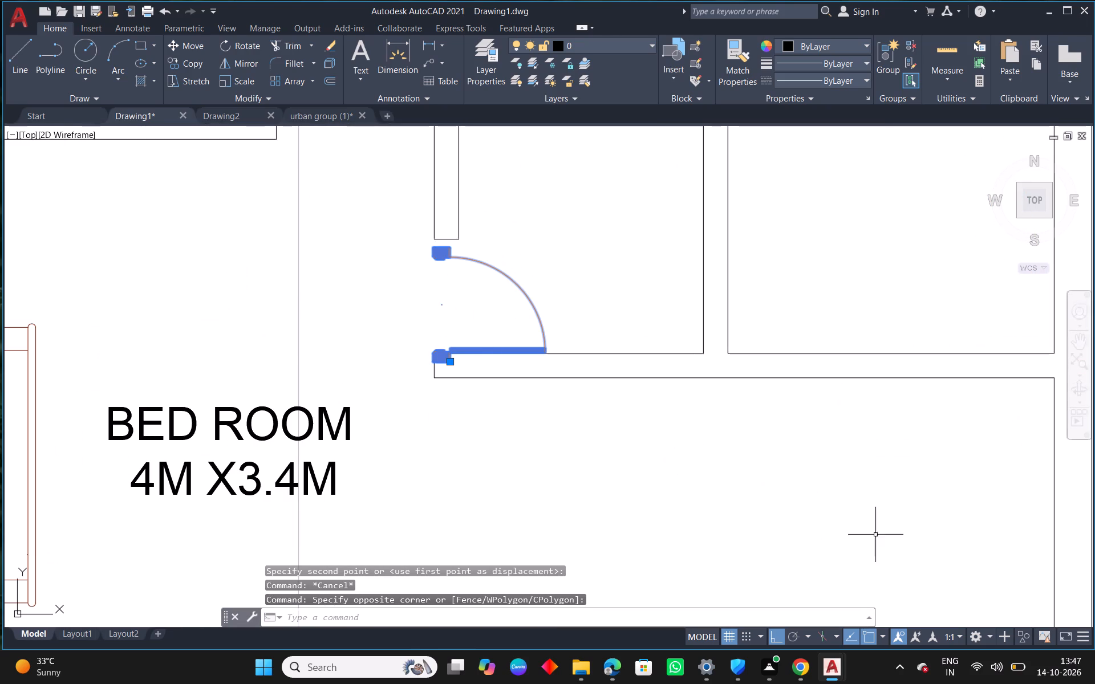
key("m")
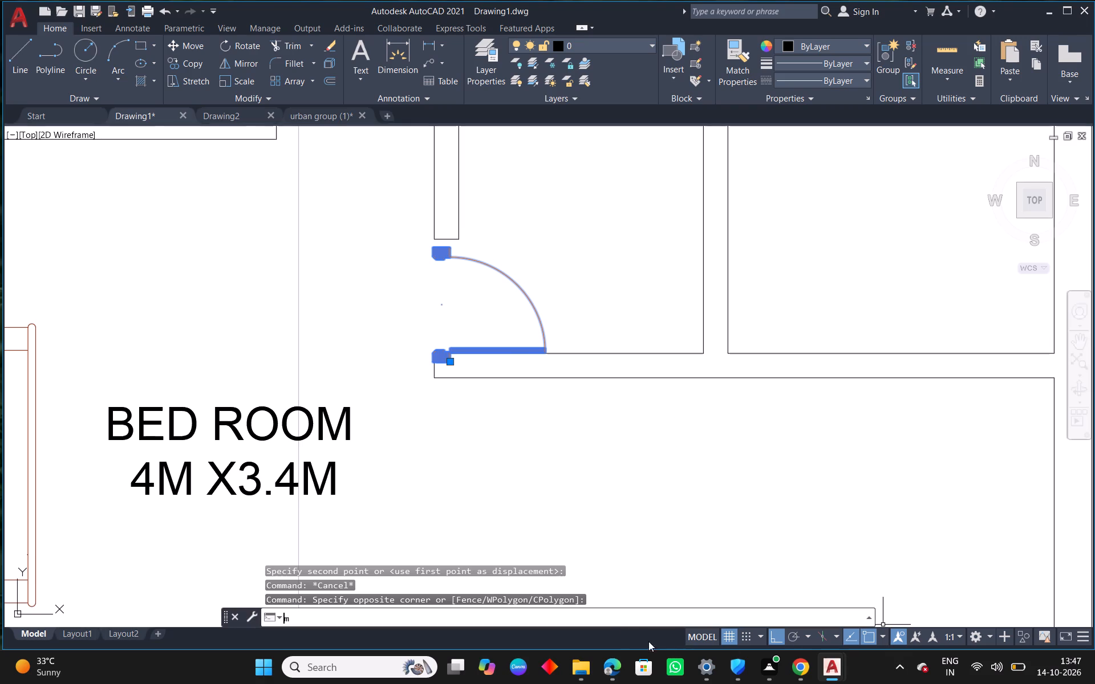
key("space")
scroll(432, 375, "up", 4)
left_click(399, 317)
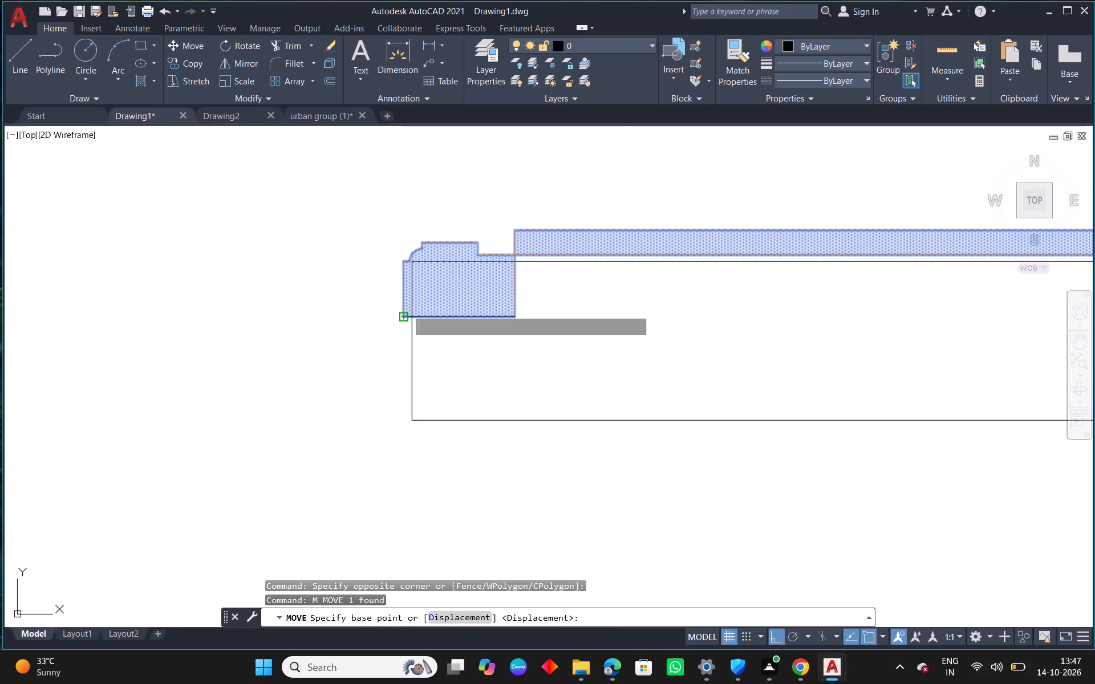
left_click(414, 262)
key("Escape")
Move the toilet label, WC, washbasin and tap into the toilet room, centred on its upper inner wall.
scroll(485, 336, "down", 9)
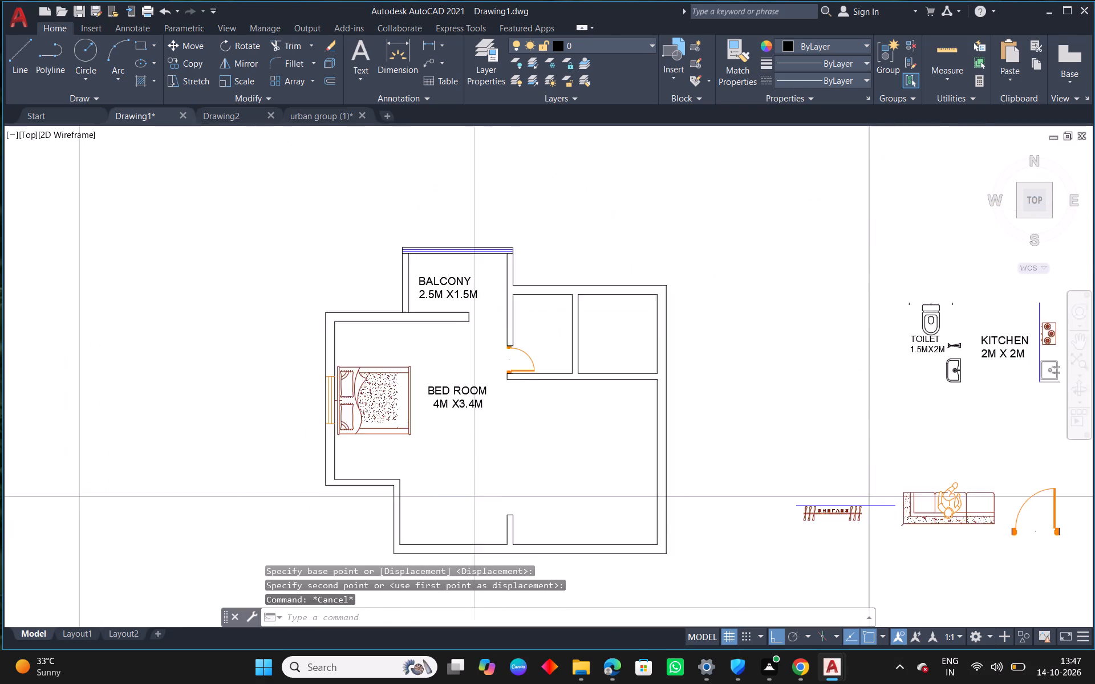
middle_click_drag(615, 413, 433, 380)
scroll(605, 315, "up", 2)
left_click(594, 300)
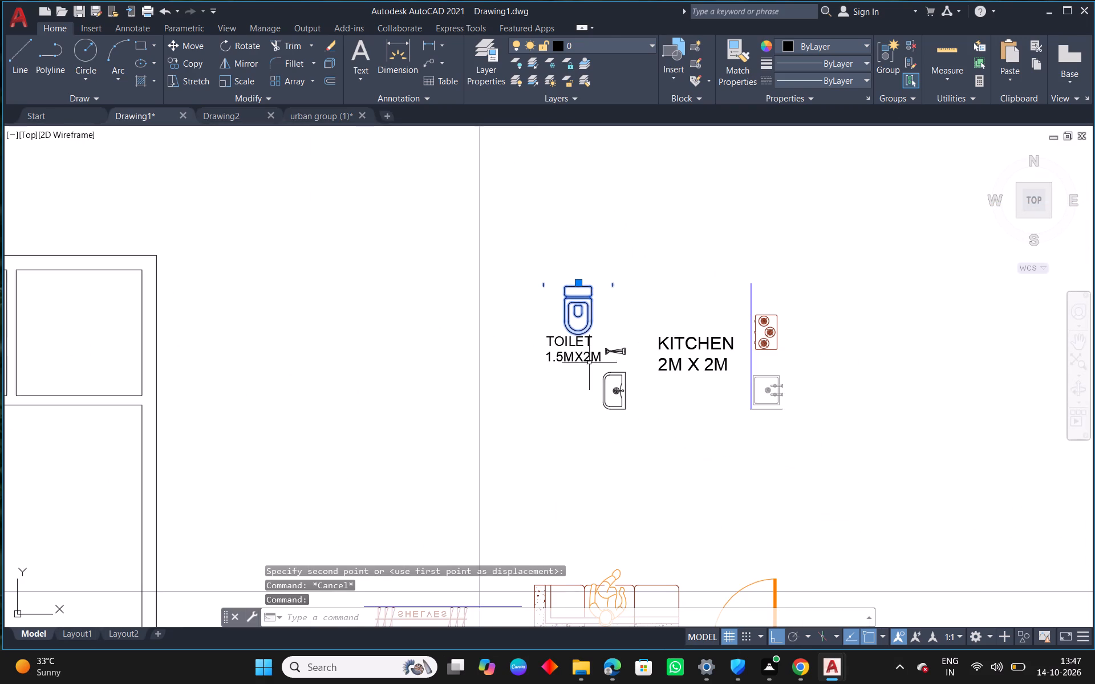
left_click_drag(621, 439, 598, 355)
left_click(567, 278)
type("m")
key("space")
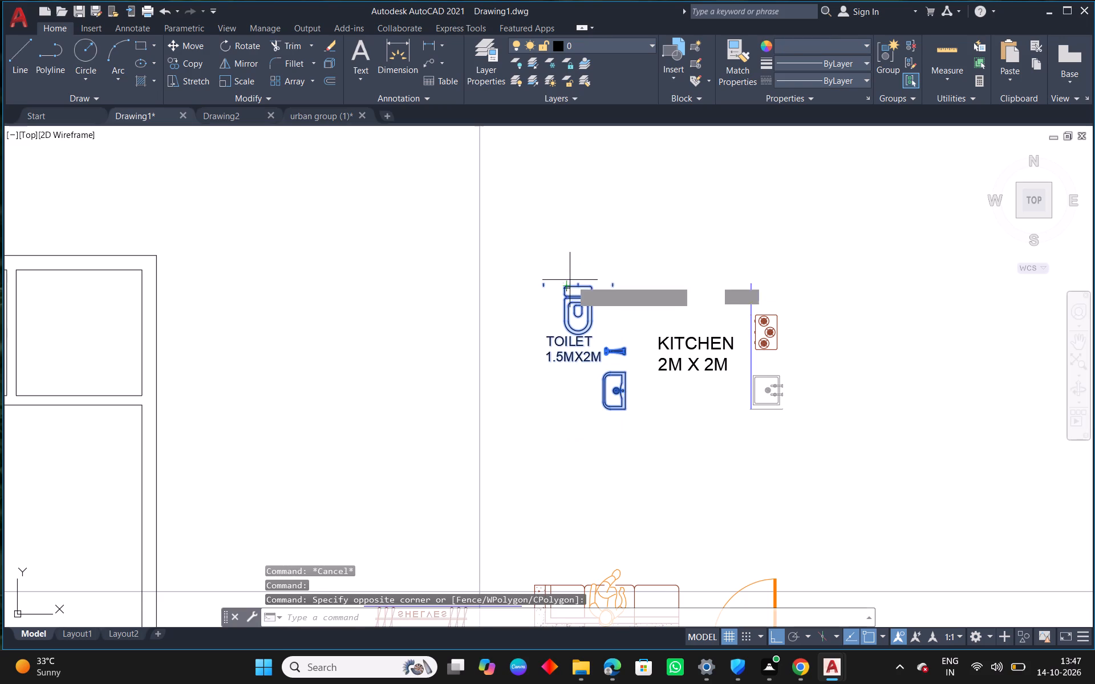
left_click(575, 278)
middle_click_drag(364, 410, 732, 402)
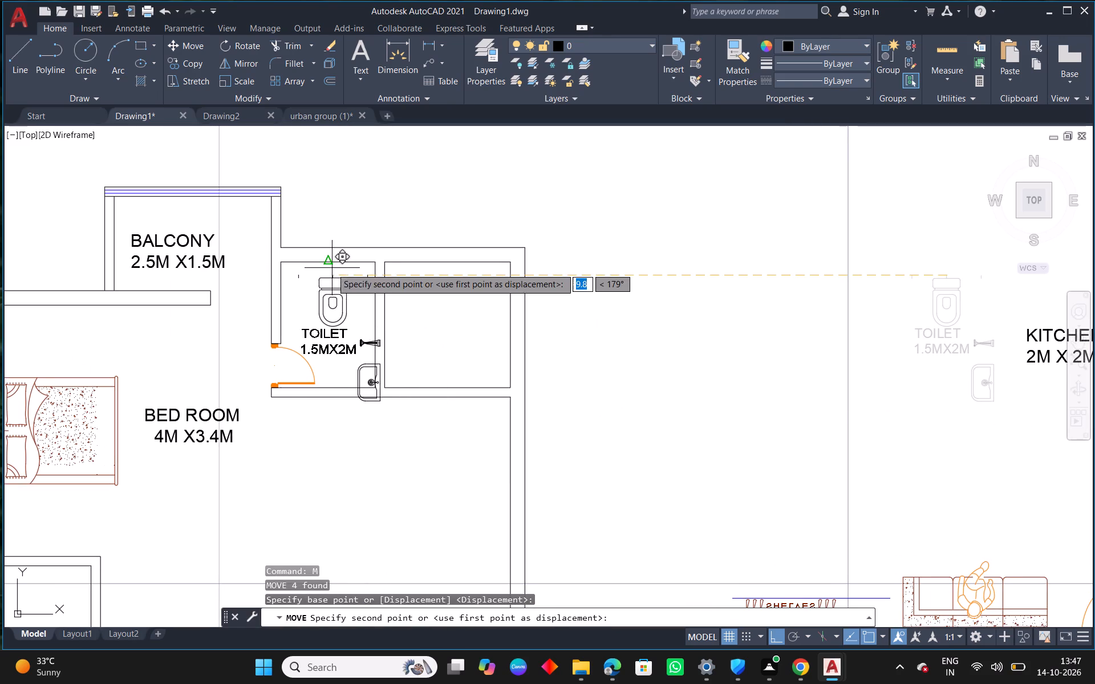
left_click(329, 265)
key("Escape")
Move the kitchen label, counter line, stove and sink into the kitchen, aligning the counter line with the upper inner wall.
scroll(375, 384, "up", 3)
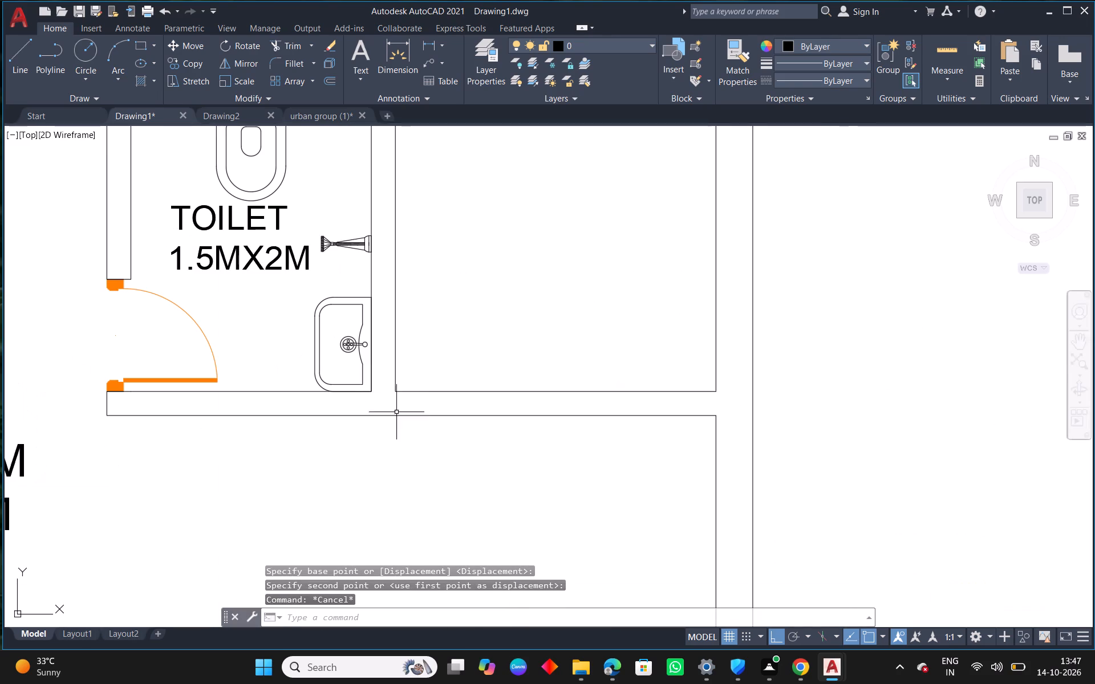
scroll(395, 411, "down", 3)
middle_click_drag(606, 453, 543, 417)
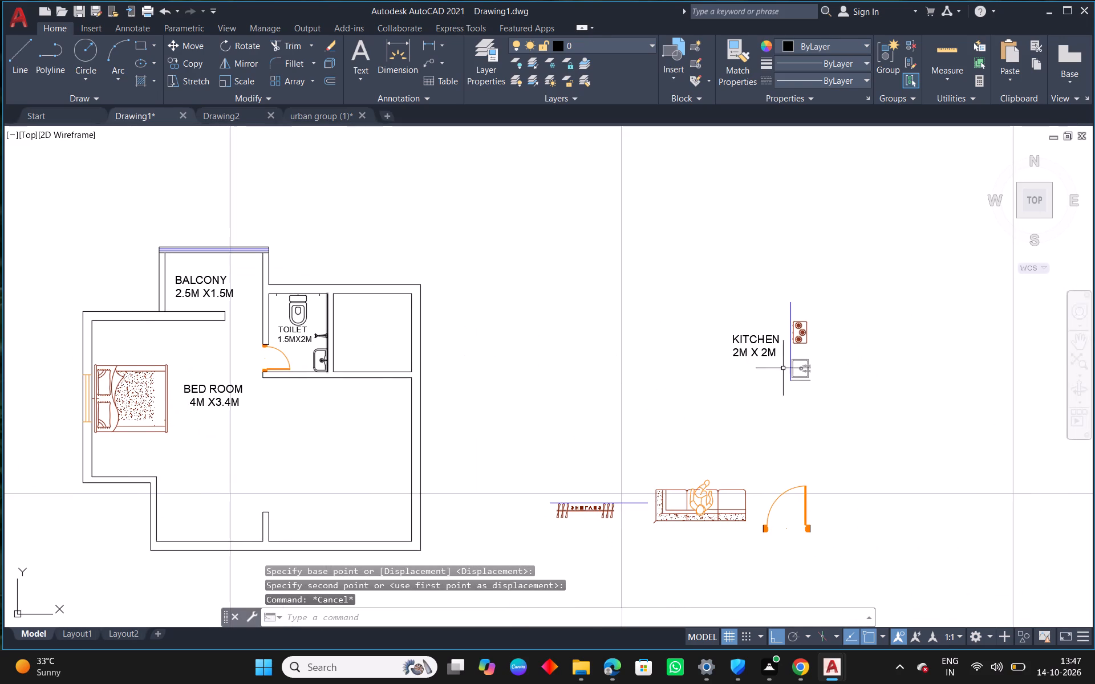
left_click_drag(863, 299, 834, 336)
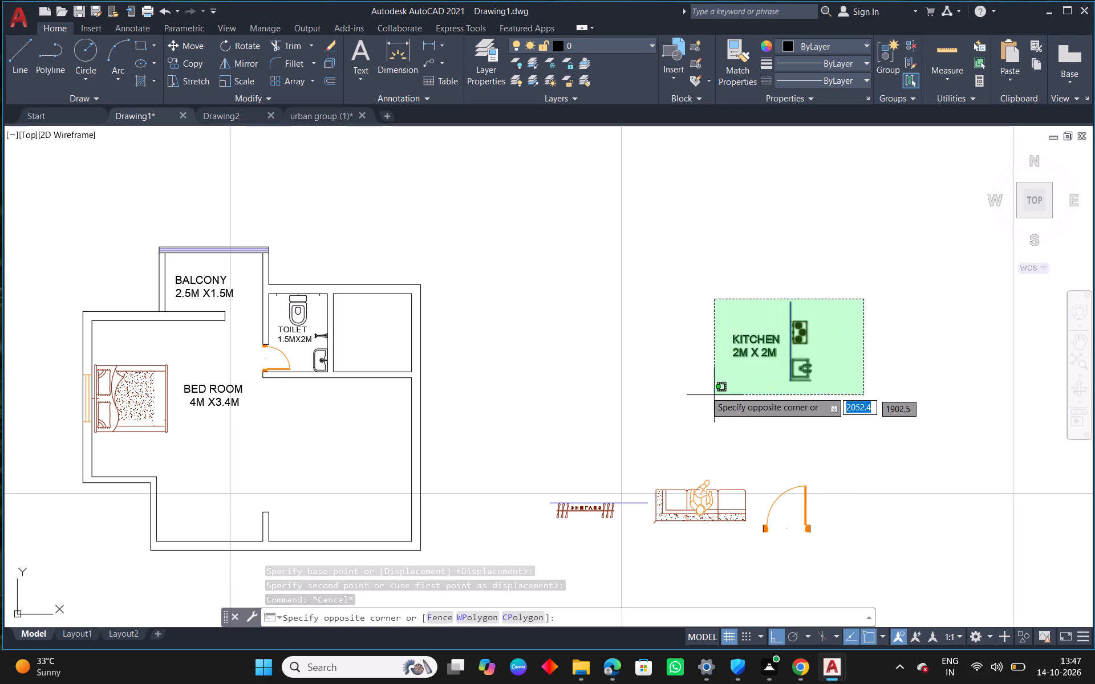
left_click(705, 391)
type("m")
key("space")
left_click(784, 302)
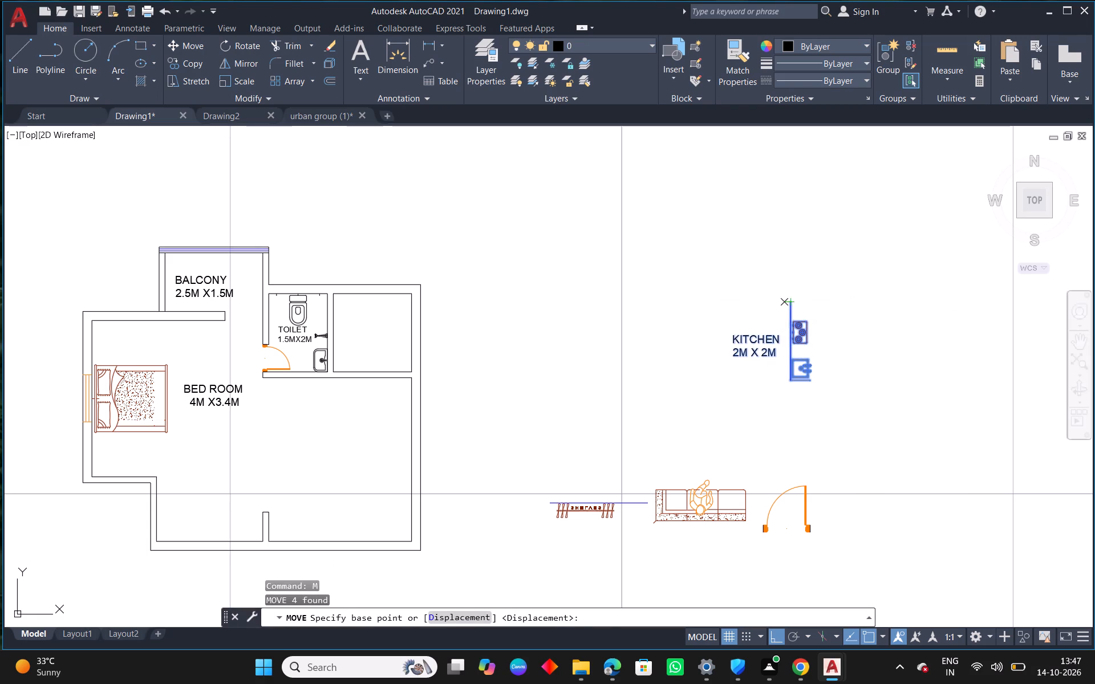
scroll(408, 311, "up", 1)
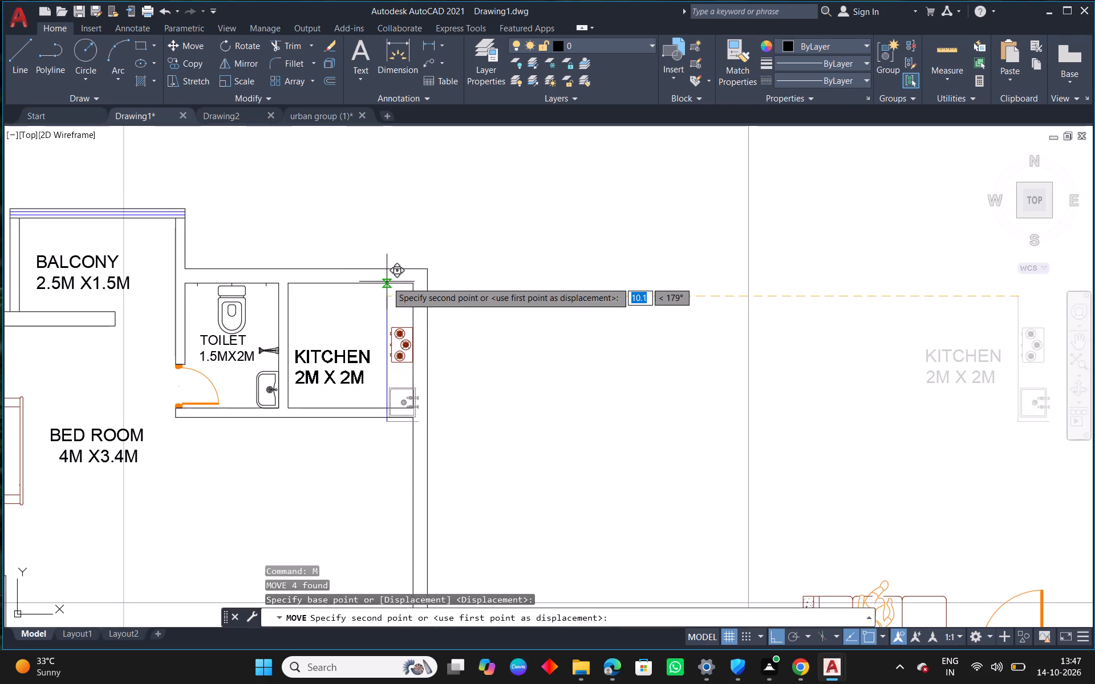
left_click(383, 282)
key("Escape")
Shift the stove up along the counter line by about 0.4 m.
scroll(400, 314, "up", 2)
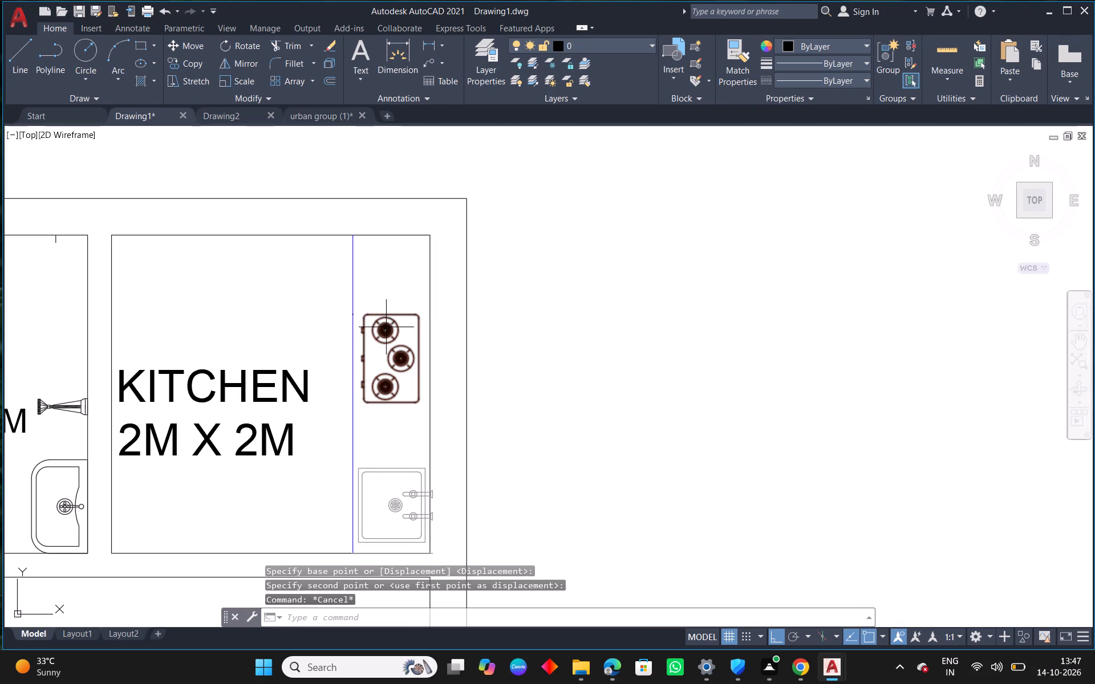
left_click(382, 325)
left_click(352, 315)
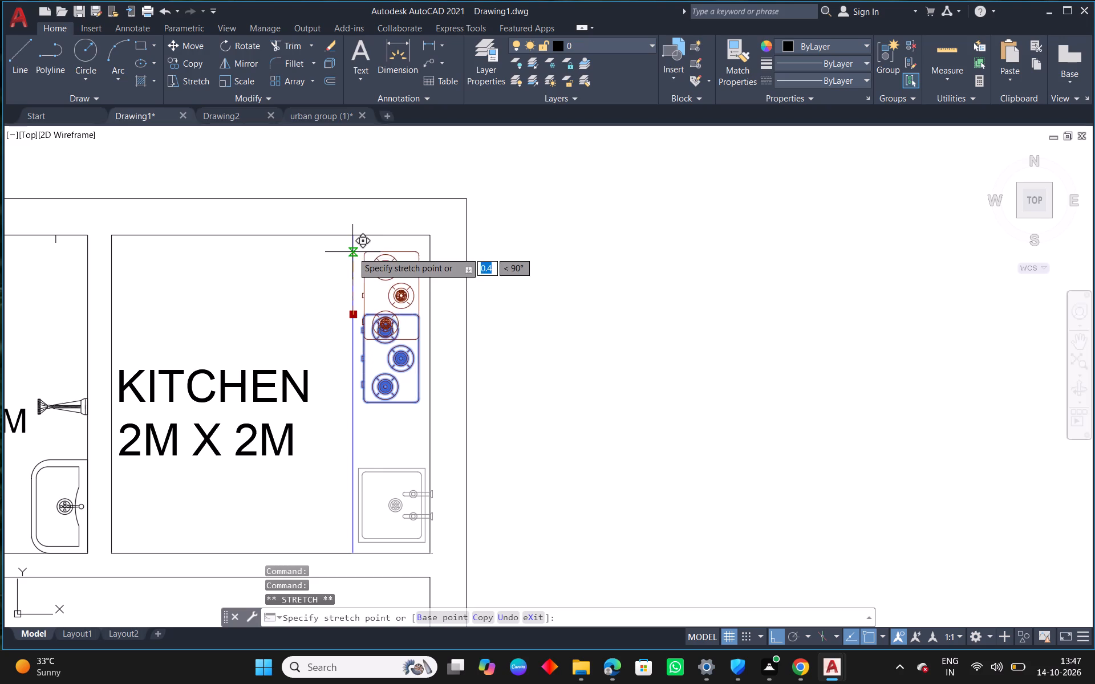
left_click(352, 250)
key("Escape")
Move the kitchen sink so the end of its base line meets the kitchen's lower inner wall corner.
scroll(420, 423, "down", 1)
middle_click_drag(417, 495, 433, 460)
scroll(425, 461, "up", 2)
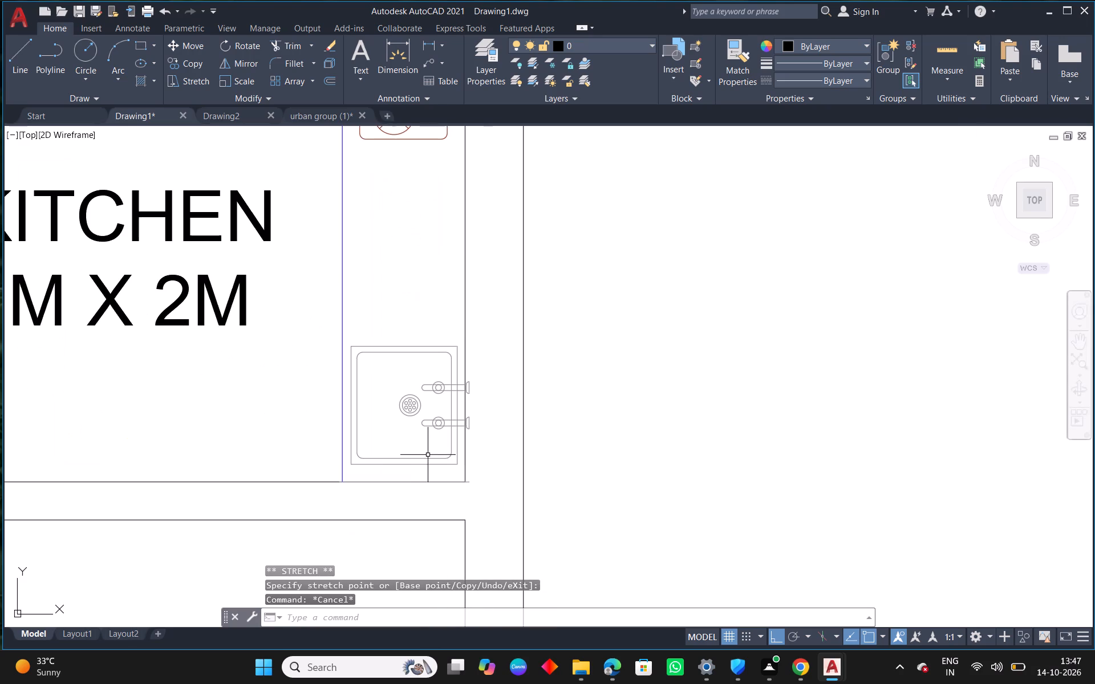
left_click(424, 462)
type("m")
key("space")
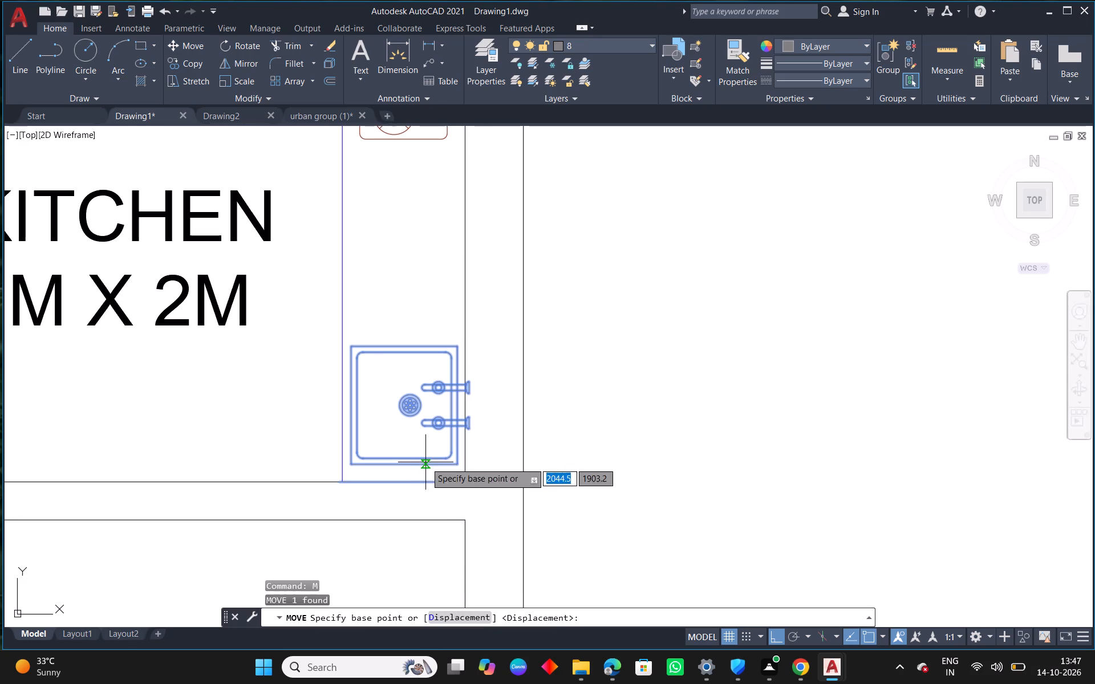
scroll(464, 494, "up", 5)
left_click(465, 443)
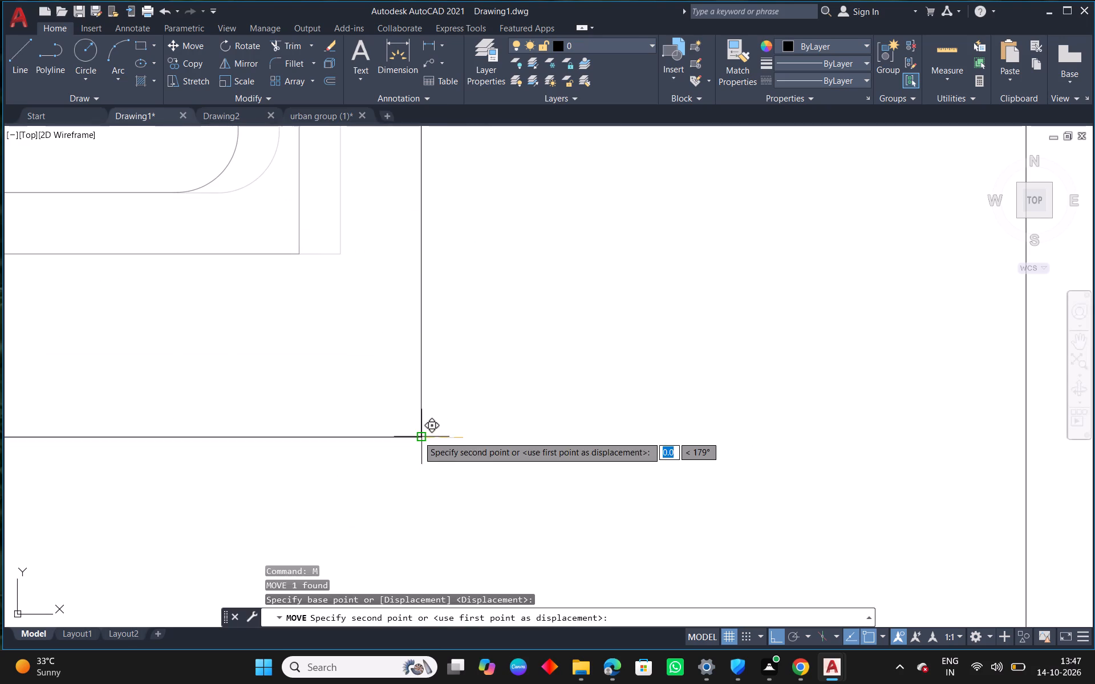
left_click(418, 436)
key("Escape")
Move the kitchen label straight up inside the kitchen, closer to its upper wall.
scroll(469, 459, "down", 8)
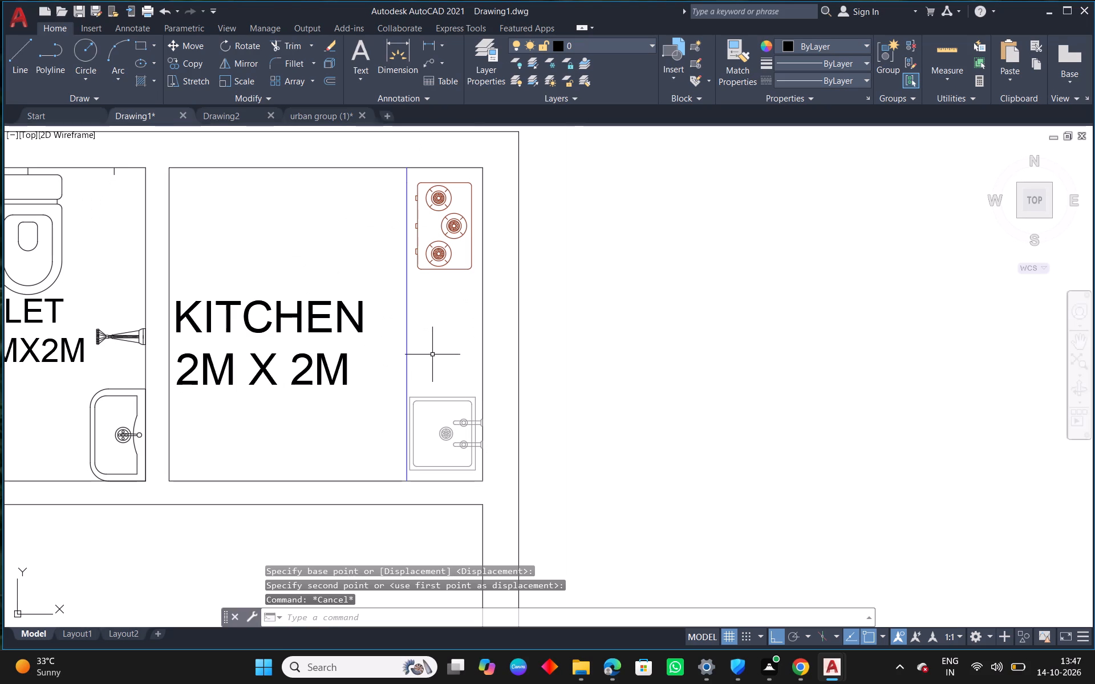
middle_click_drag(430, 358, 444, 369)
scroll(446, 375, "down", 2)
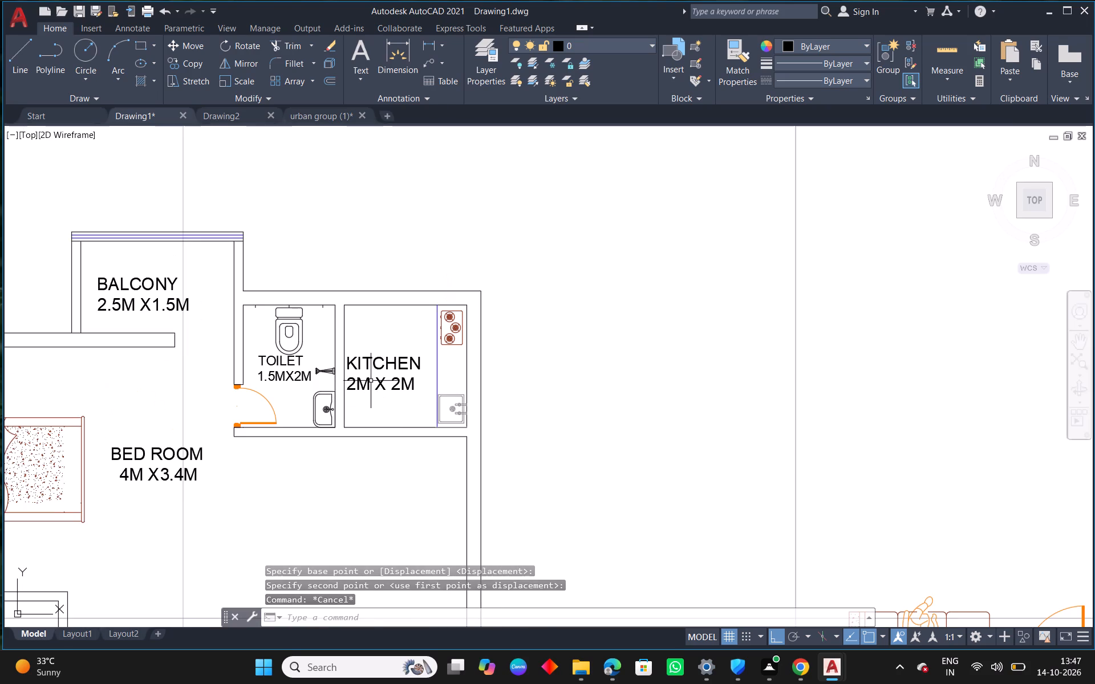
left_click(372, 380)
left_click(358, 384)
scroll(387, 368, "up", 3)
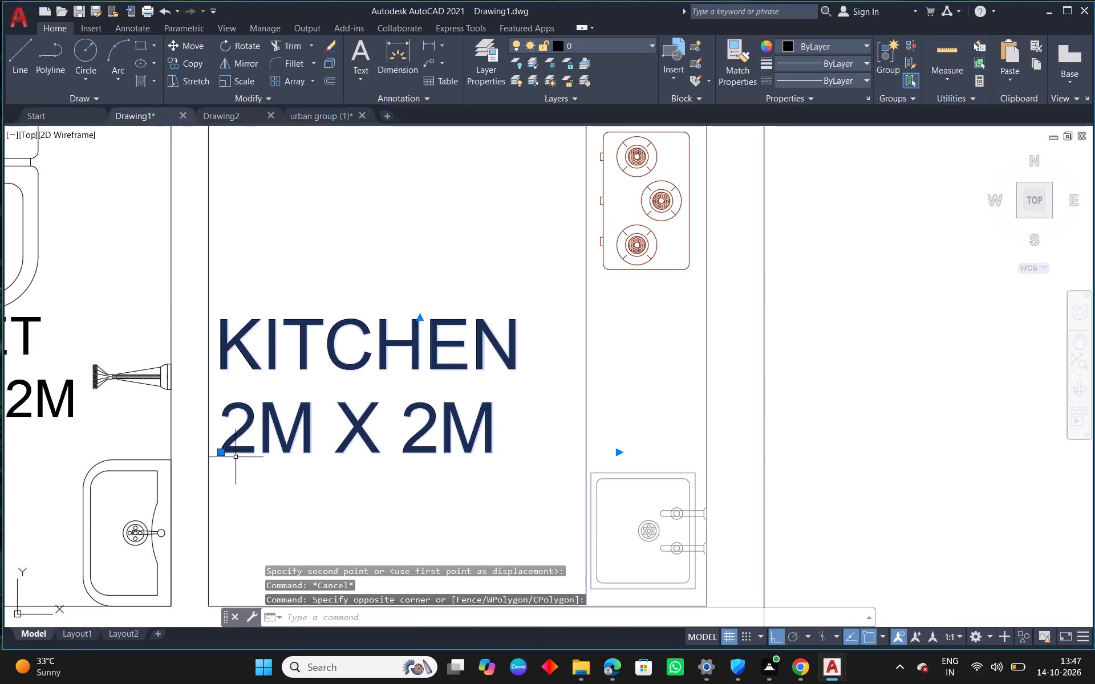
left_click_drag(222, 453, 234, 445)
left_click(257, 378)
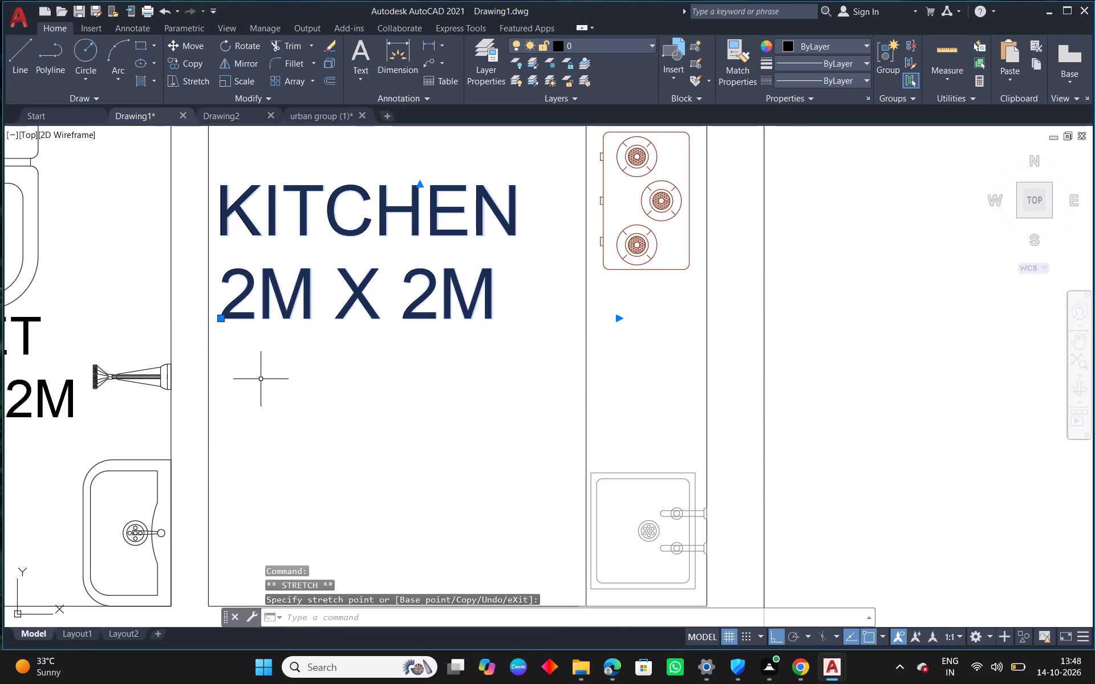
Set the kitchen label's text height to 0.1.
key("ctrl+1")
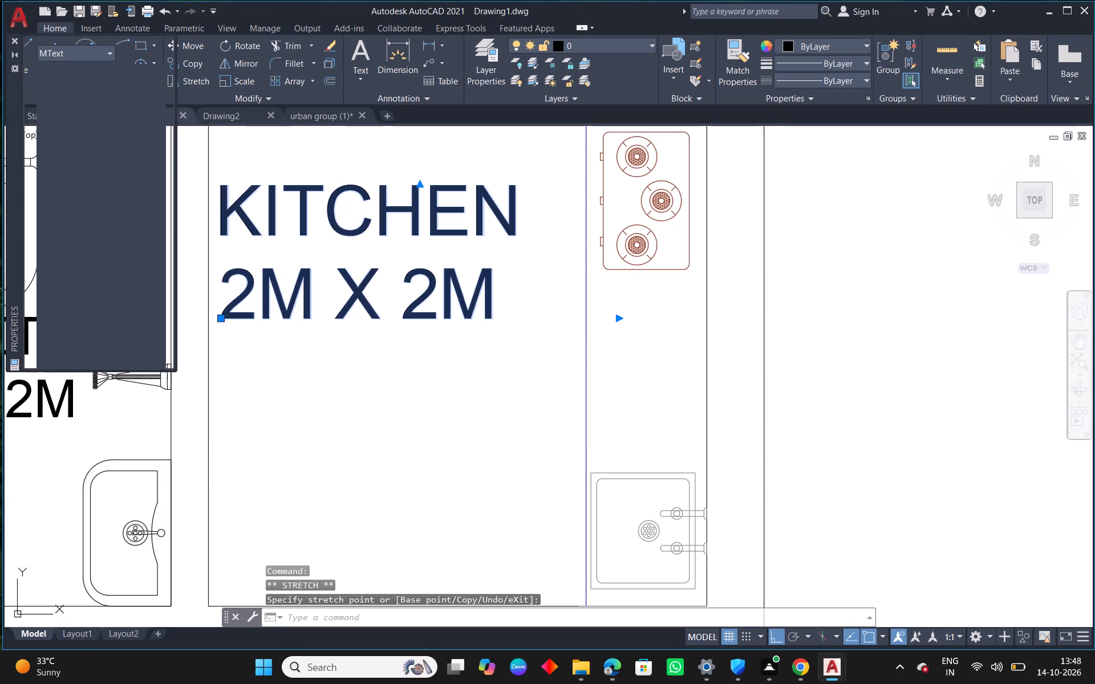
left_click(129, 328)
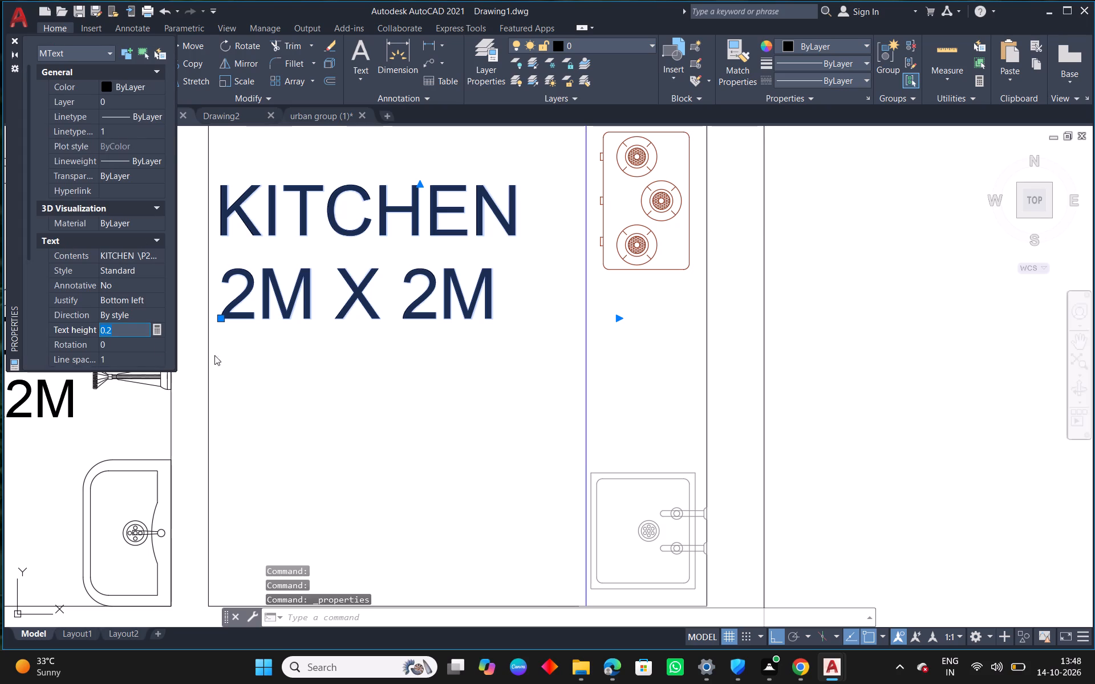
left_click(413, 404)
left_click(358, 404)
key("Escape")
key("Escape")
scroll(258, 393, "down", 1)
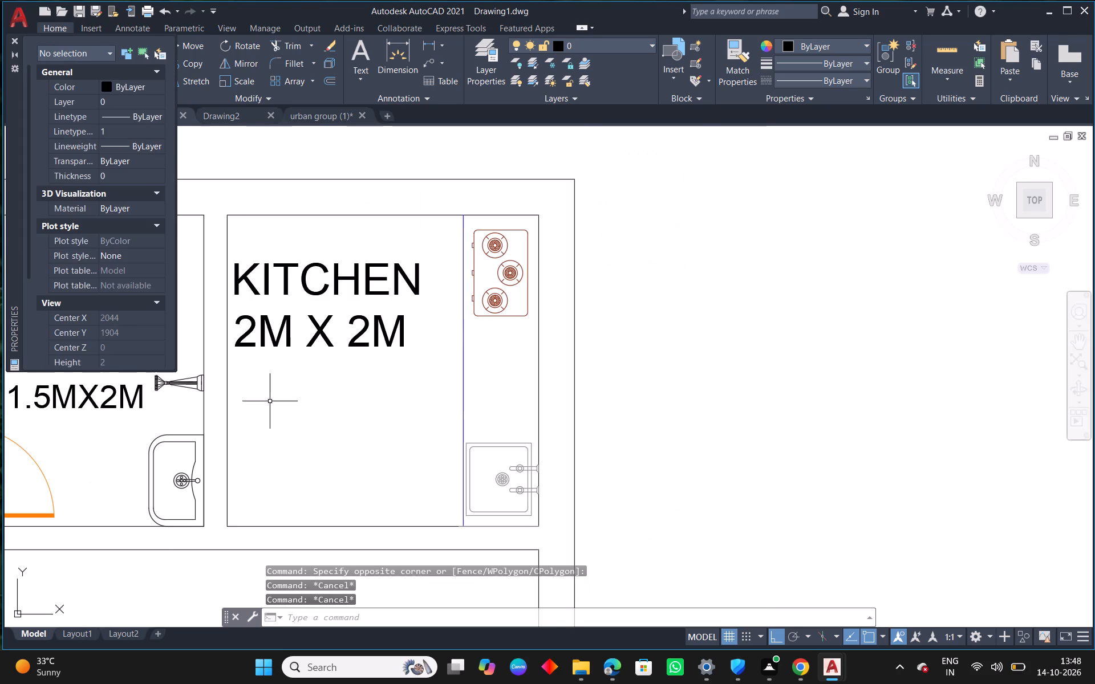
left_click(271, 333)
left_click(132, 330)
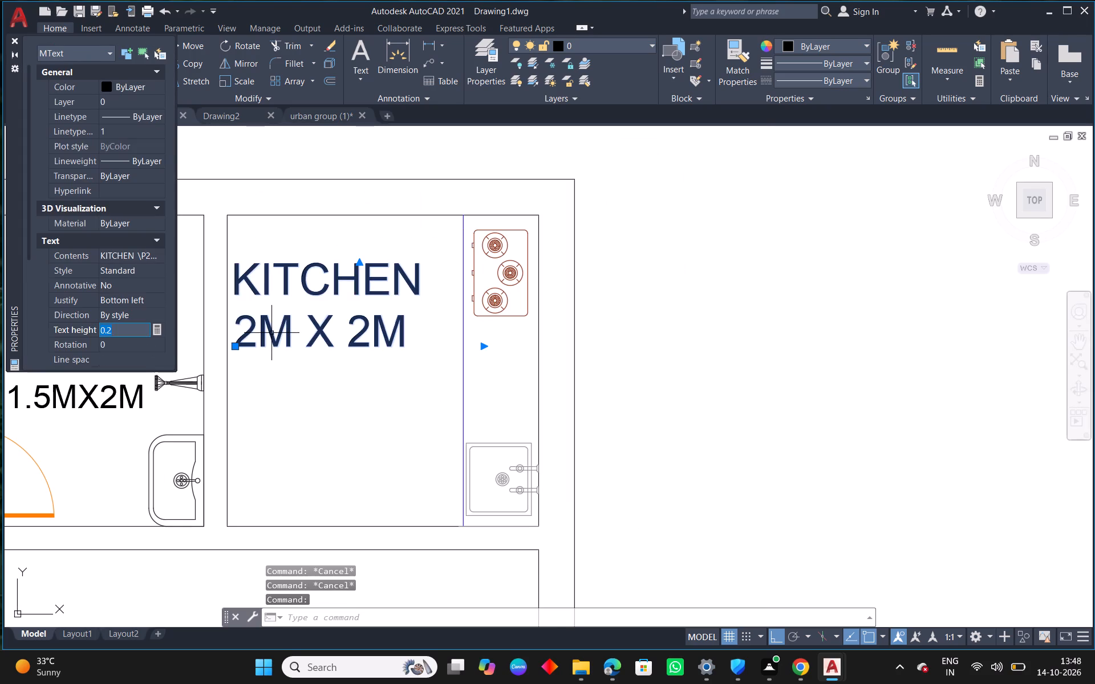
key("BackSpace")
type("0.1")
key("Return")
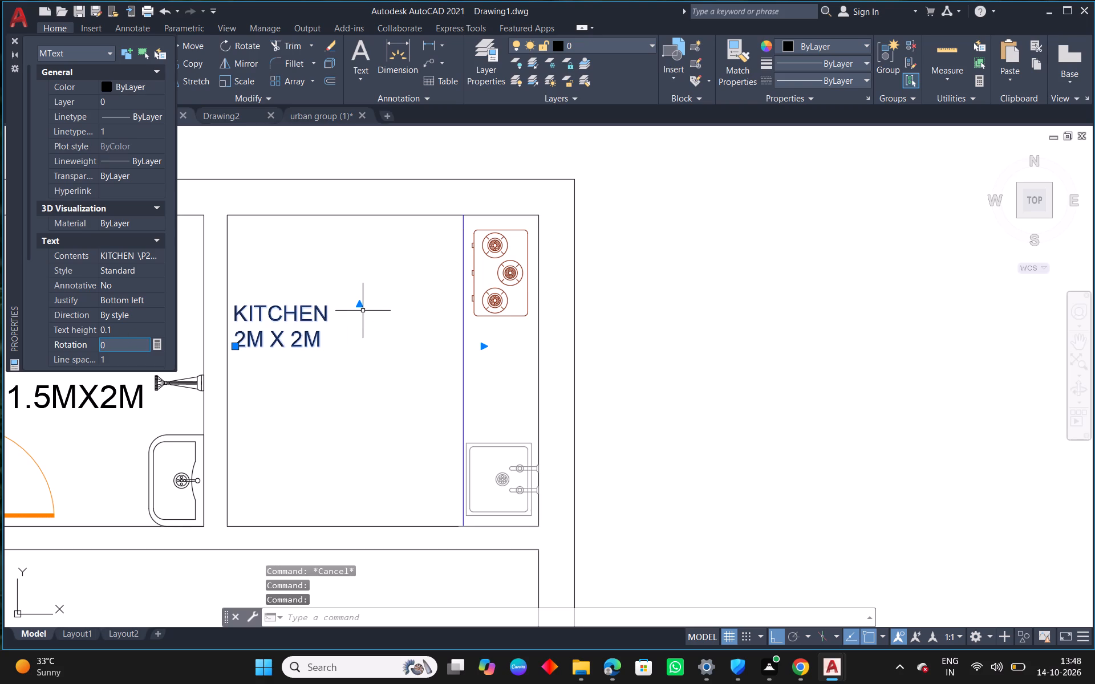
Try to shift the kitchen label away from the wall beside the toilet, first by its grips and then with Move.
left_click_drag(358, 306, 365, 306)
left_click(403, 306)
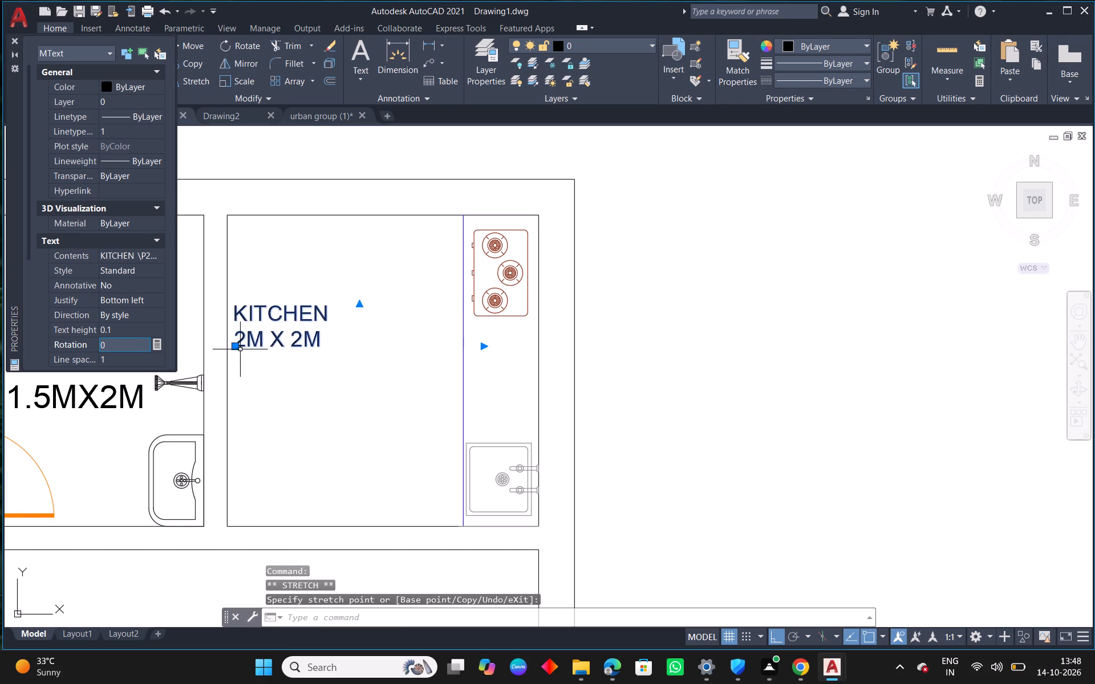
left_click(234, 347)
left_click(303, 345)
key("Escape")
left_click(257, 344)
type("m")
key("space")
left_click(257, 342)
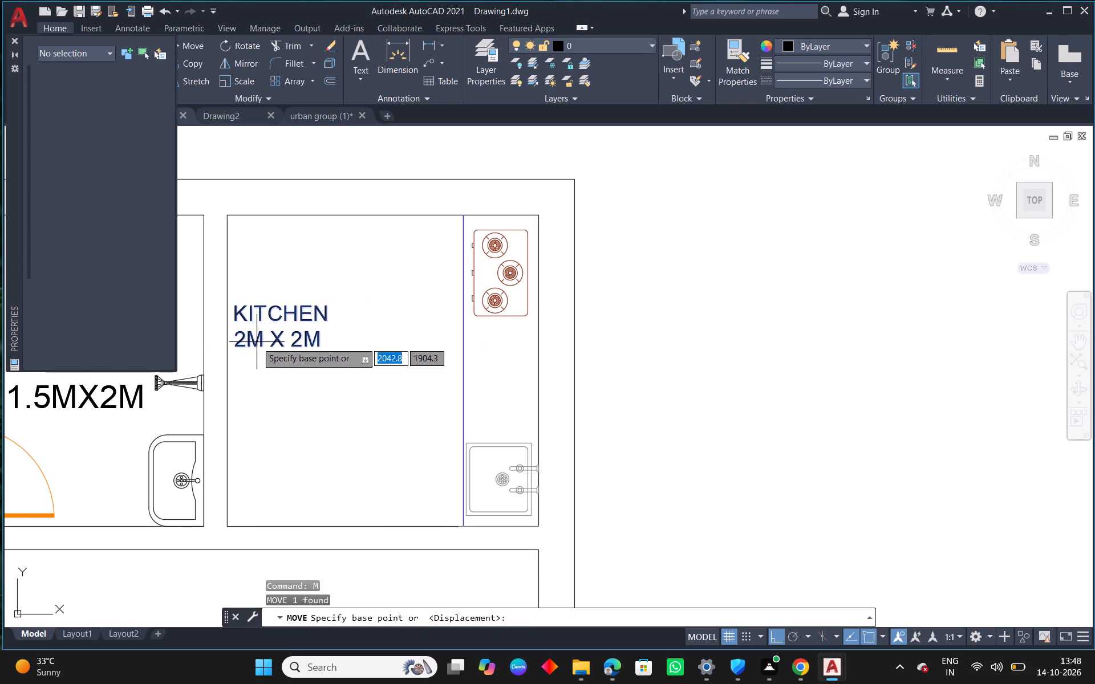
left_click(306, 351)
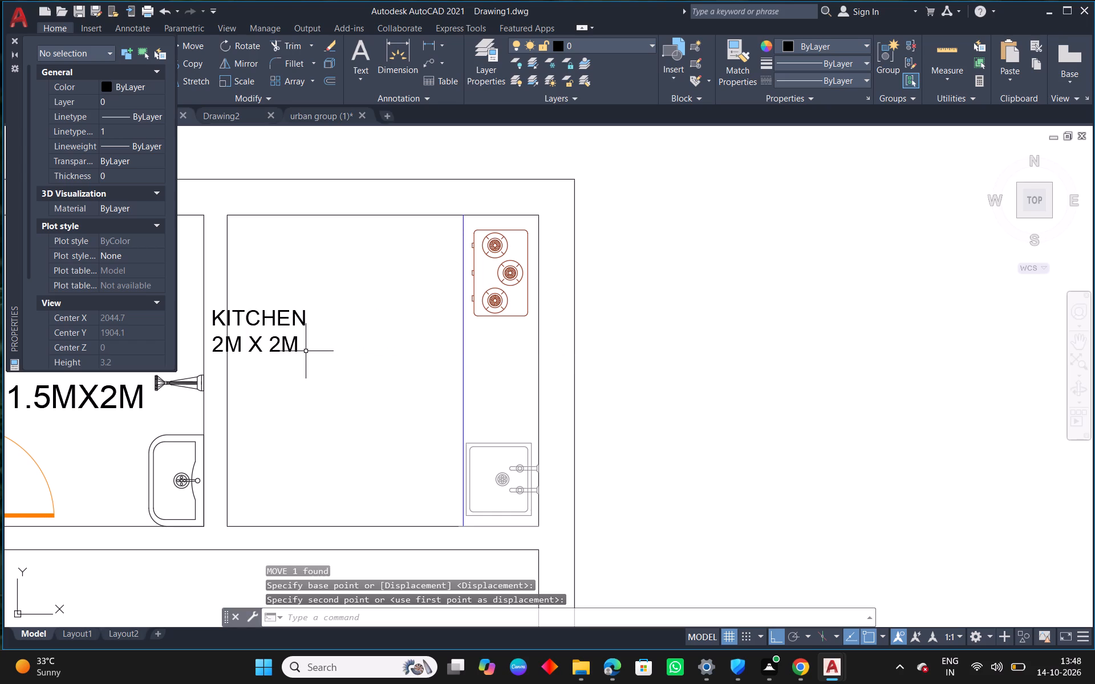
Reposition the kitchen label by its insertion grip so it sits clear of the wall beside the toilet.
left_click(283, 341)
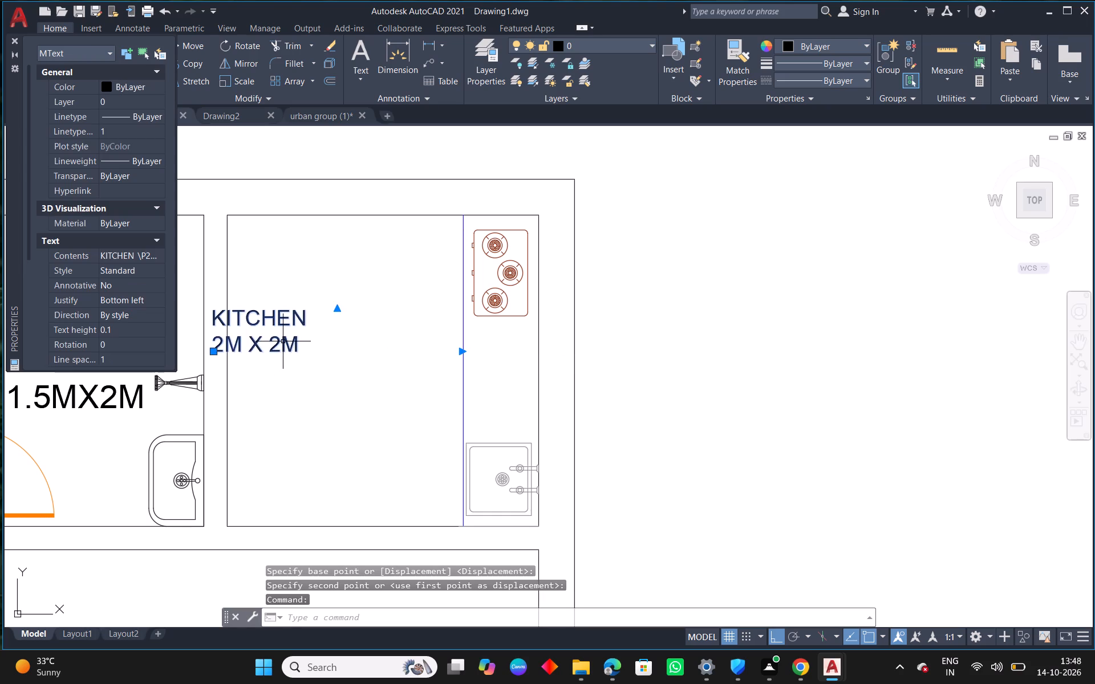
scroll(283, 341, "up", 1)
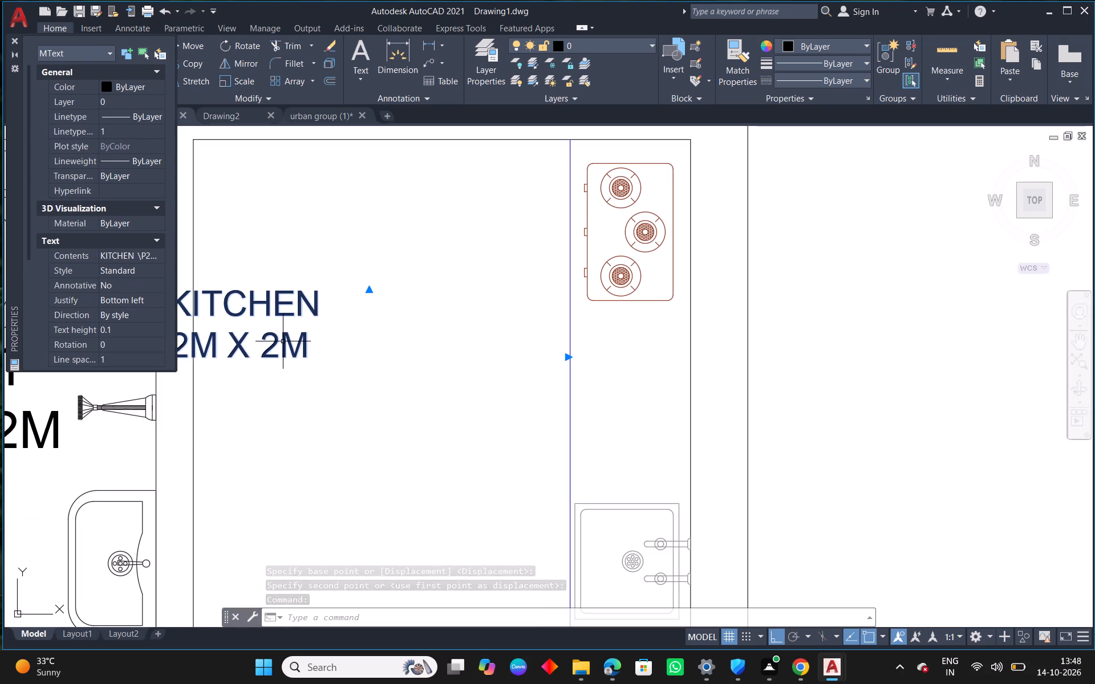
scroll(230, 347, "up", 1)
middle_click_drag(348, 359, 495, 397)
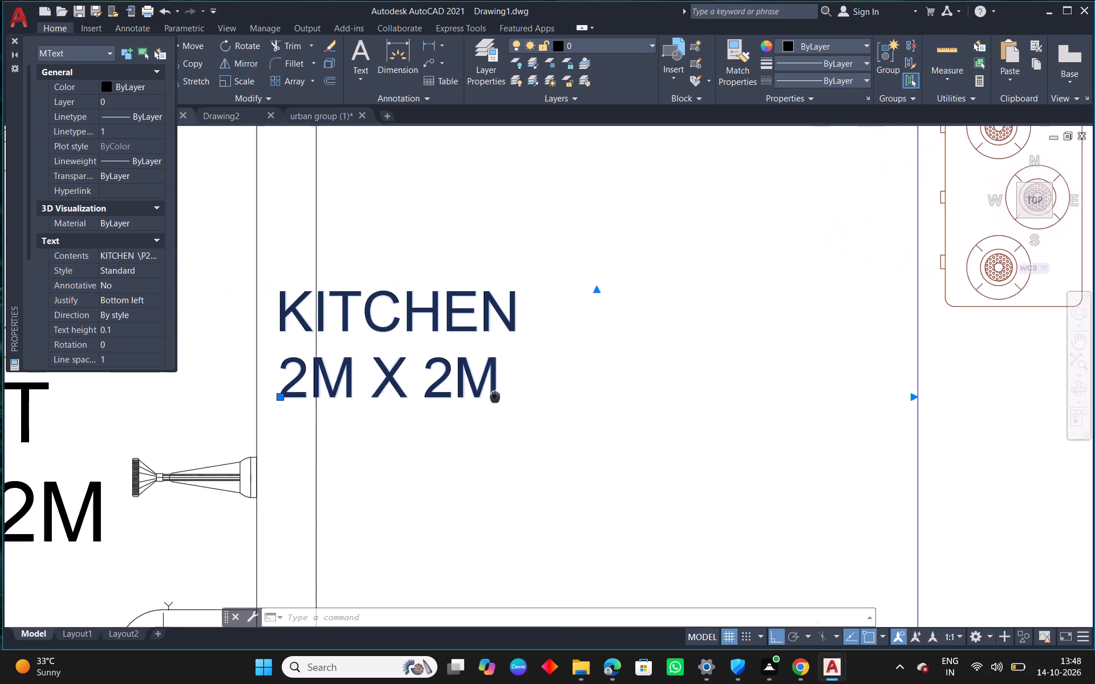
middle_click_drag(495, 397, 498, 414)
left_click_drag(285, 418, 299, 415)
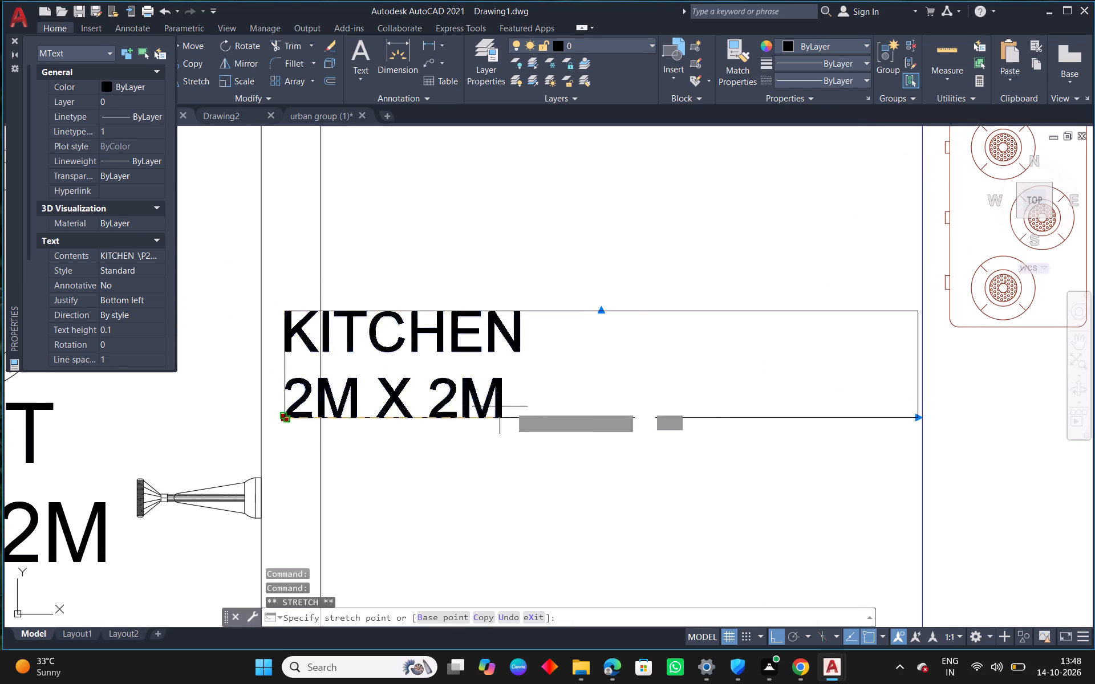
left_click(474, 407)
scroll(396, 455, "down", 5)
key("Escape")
Match the kitchen label's text properties to those of the balcony label.
middle_click_drag(478, 514, 490, 429)
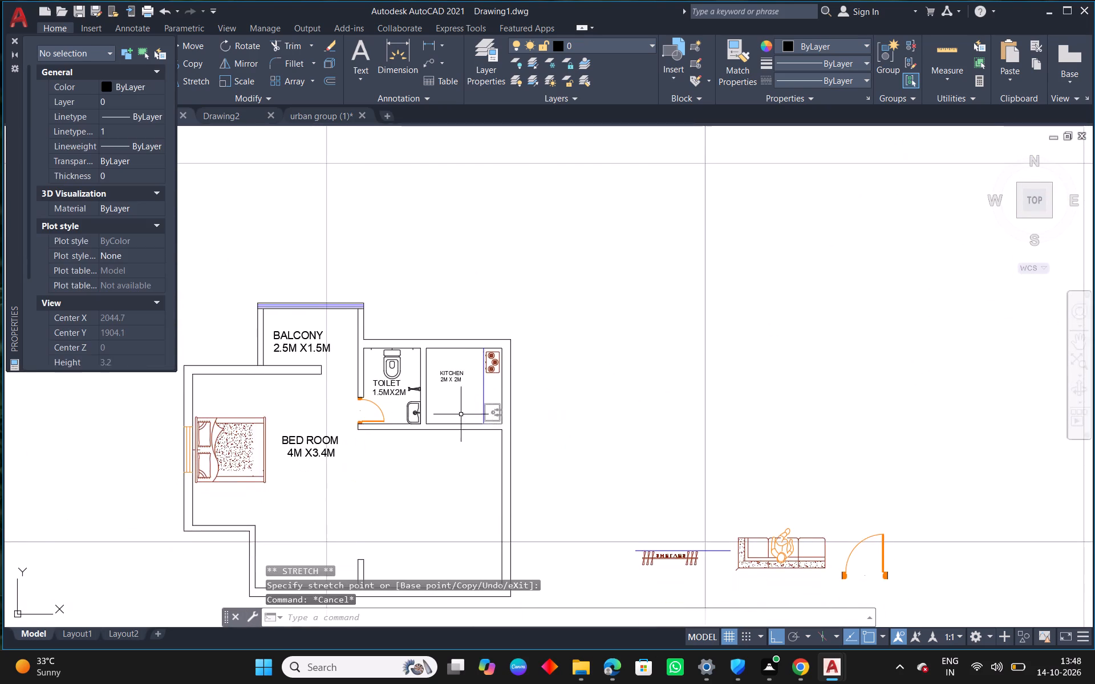
scroll(444, 376, "up", 1)
middle_click_drag(429, 407, 496, 429)
scroll(496, 429, "up", 1)
type("ma")
key("space")
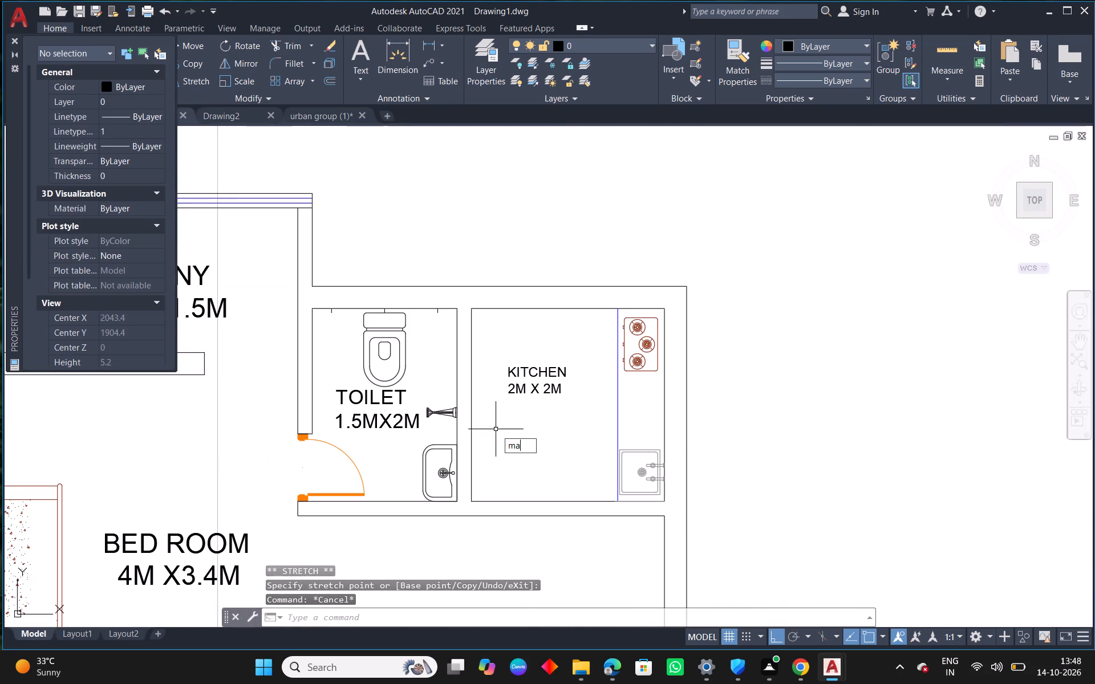
left_click(197, 315)
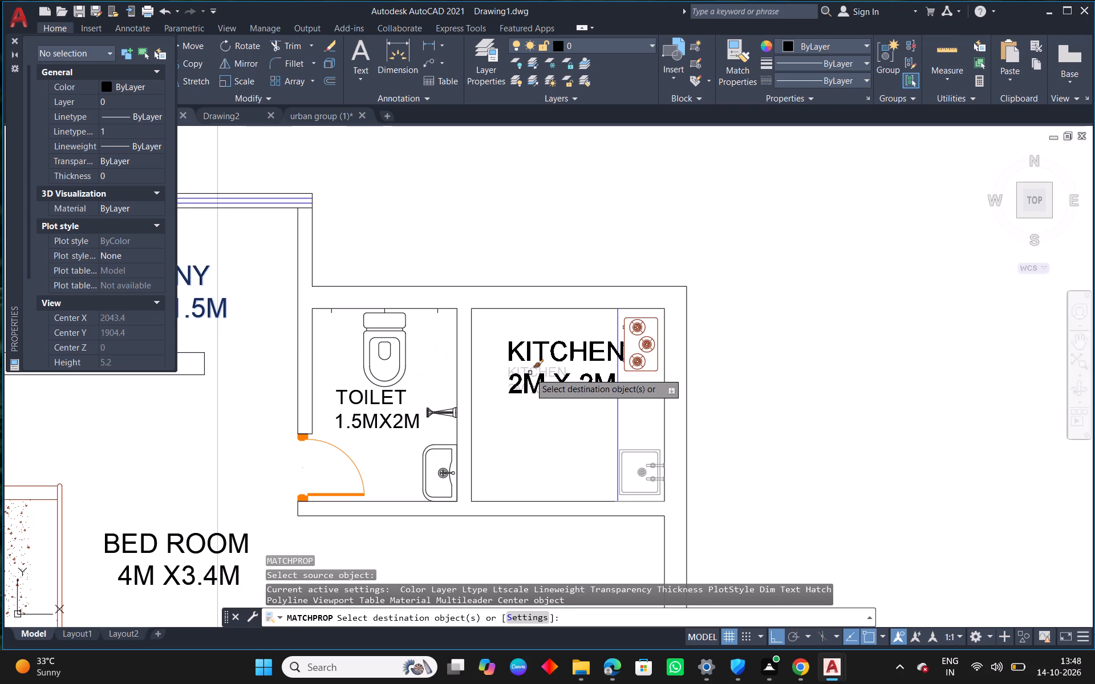
left_click(530, 373)
key("Escape")
With ortho mode off, move the kitchen label down into the clear floor area between the toilet-side wall and the counter line.
scroll(538, 389, "up", 2)
left_click(533, 385)
type("m")
key("space")
left_click(516, 382)
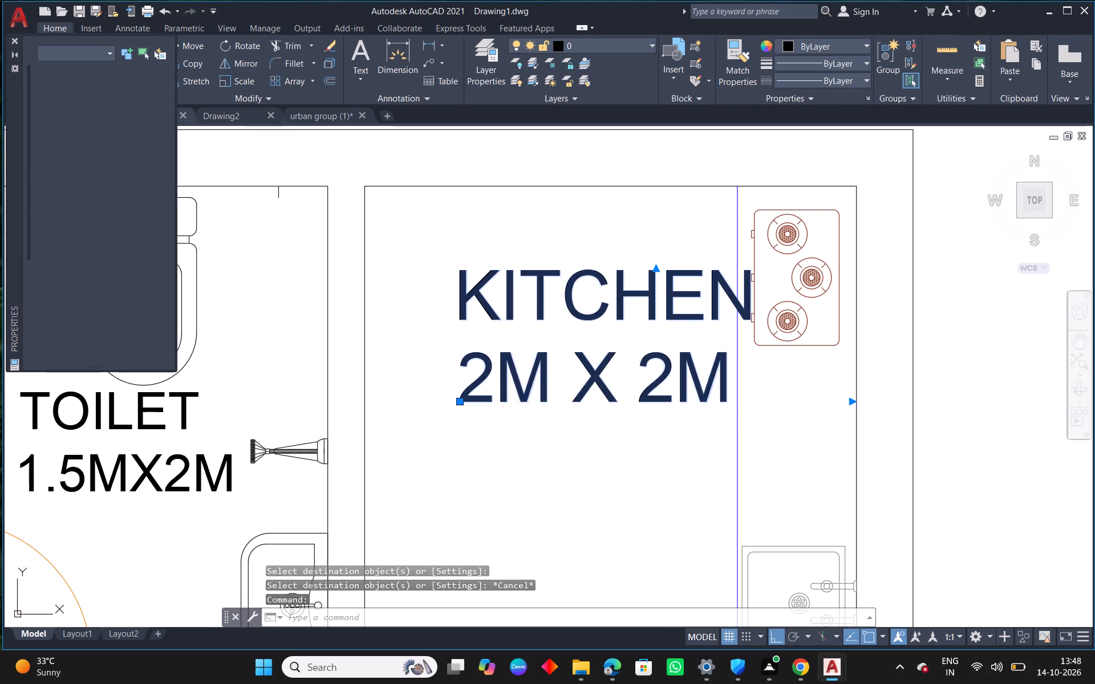
left_click(778, 638)
left_click(461, 479)
key("Escape")
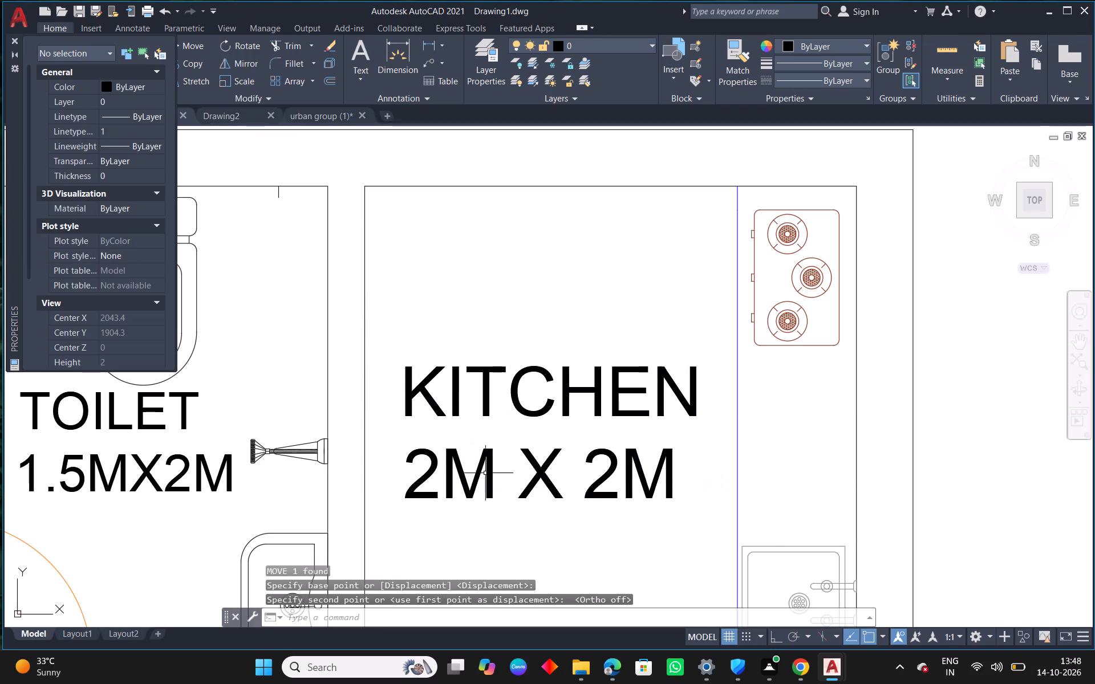
Fillet the lower line of the wall below the kitchen with the kitchen's toilet-side inner wall line to form a sharp corner.
scroll(512, 436, "down", 4)
scroll(550, 485, "up", 2)
scroll(495, 458, "down", 3)
middle_click_drag(646, 553, 629, 445)
scroll(499, 393, "up", 1)
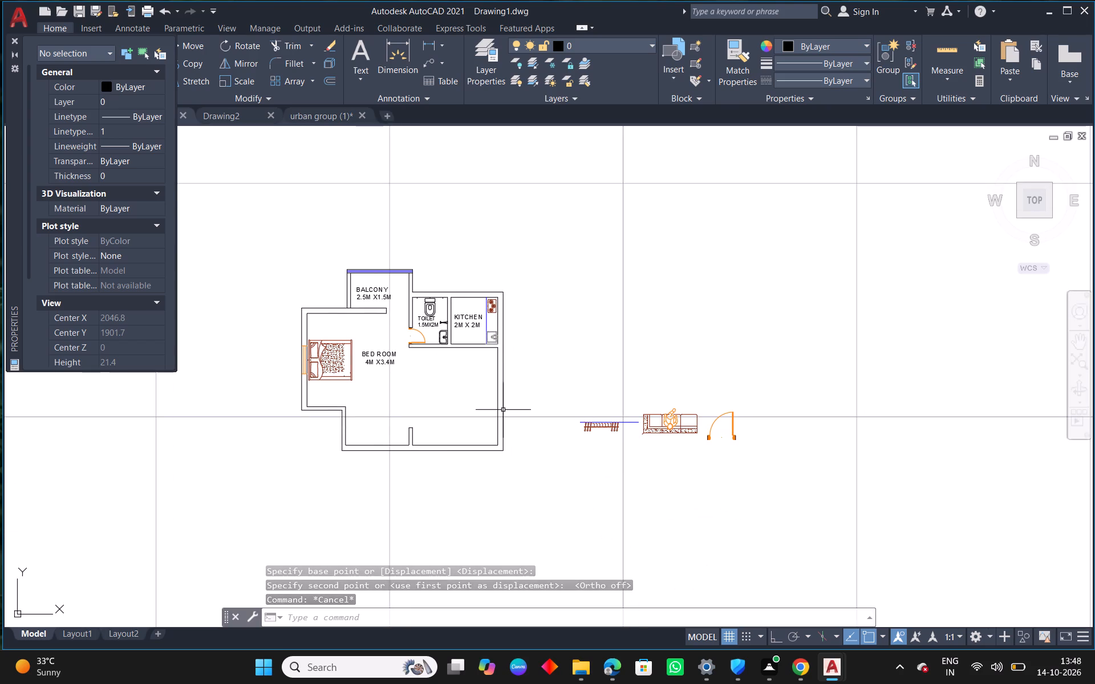
scroll(498, 380, "up", 1)
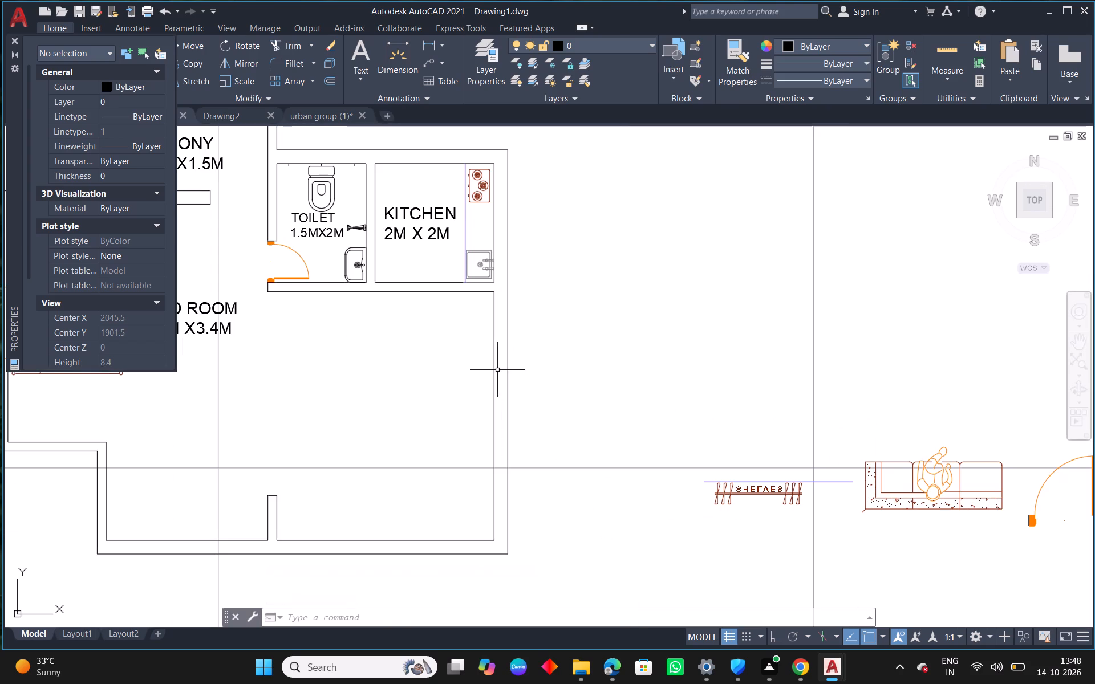
scroll(412, 361, "up", 2)
middle_click_drag(359, 363, 473, 471)
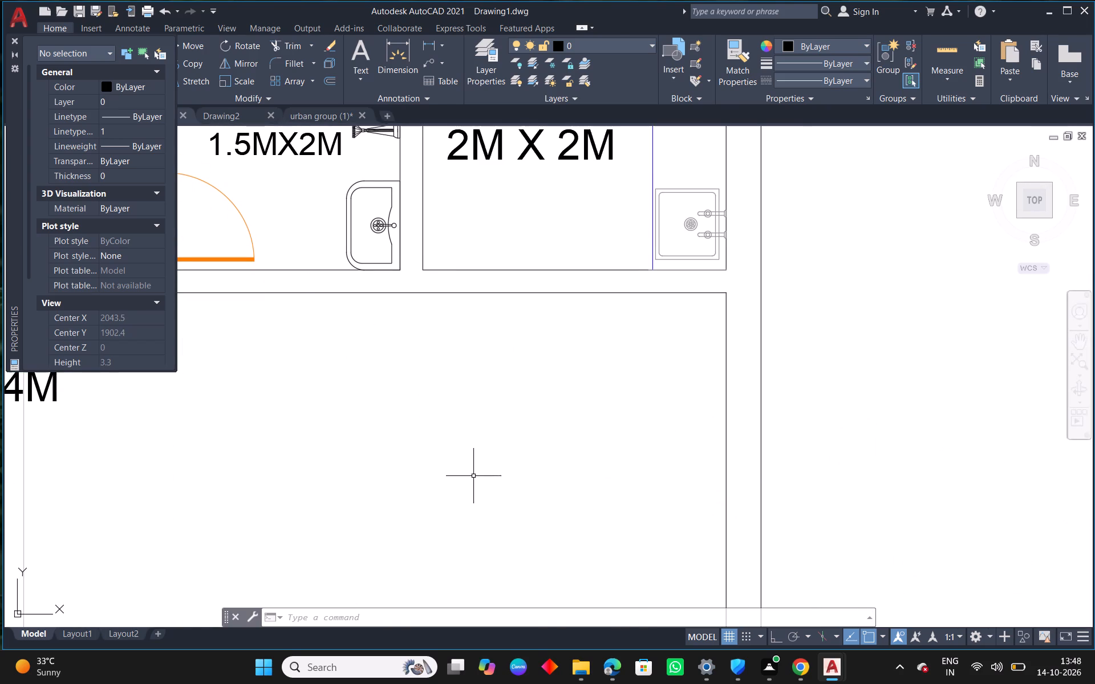
key("f")
key("space")
left_click(388, 293)
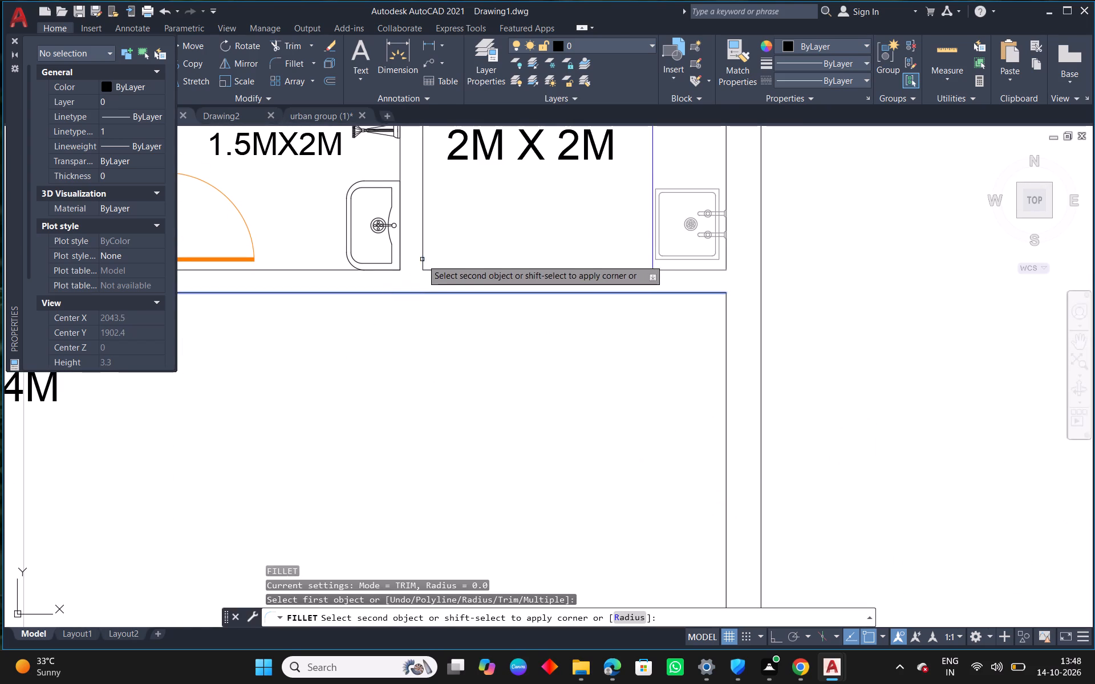
left_click(424, 258)
key("Escape")
Draw a line about 0.5 m from the open wall end below the sink, turning up about 0.2 m to the counter line's lower end.
scroll(440, 327, "down", 2)
middle_click_drag(526, 364, 500, 392)
scroll(478, 348, "up", 1)
left_click_drag(465, 350, 462, 335)
key("Escape")
middle_click_drag(538, 368, 480, 393)
scroll(483, 377, "up", 2)
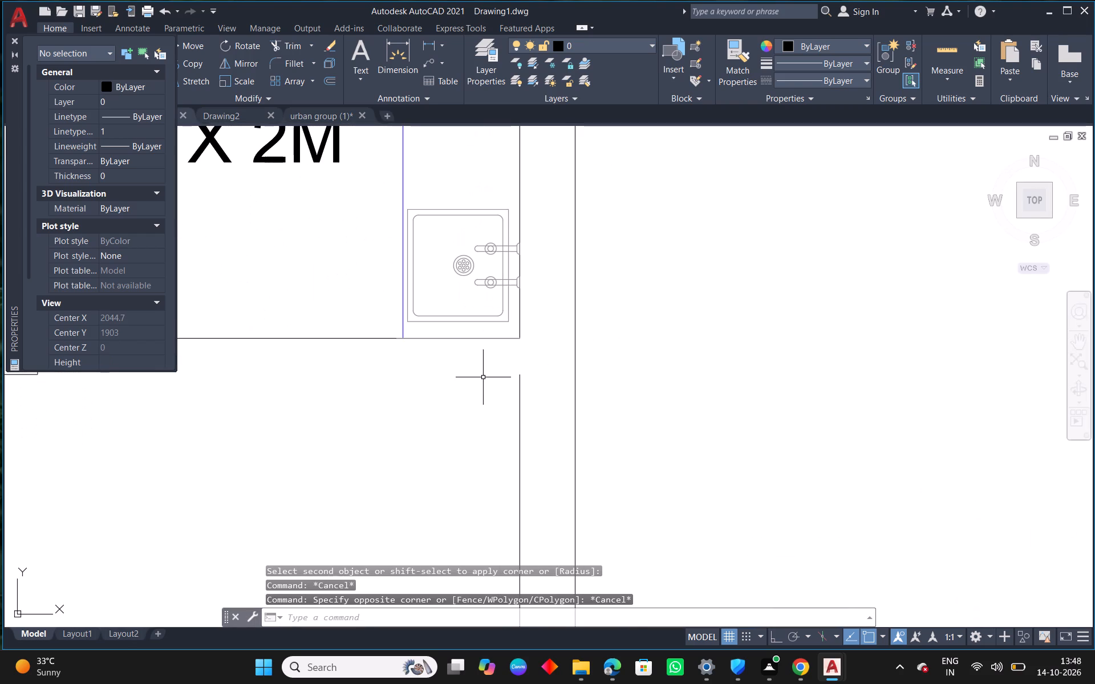
key("l")
key("space")
left_click(519, 372)
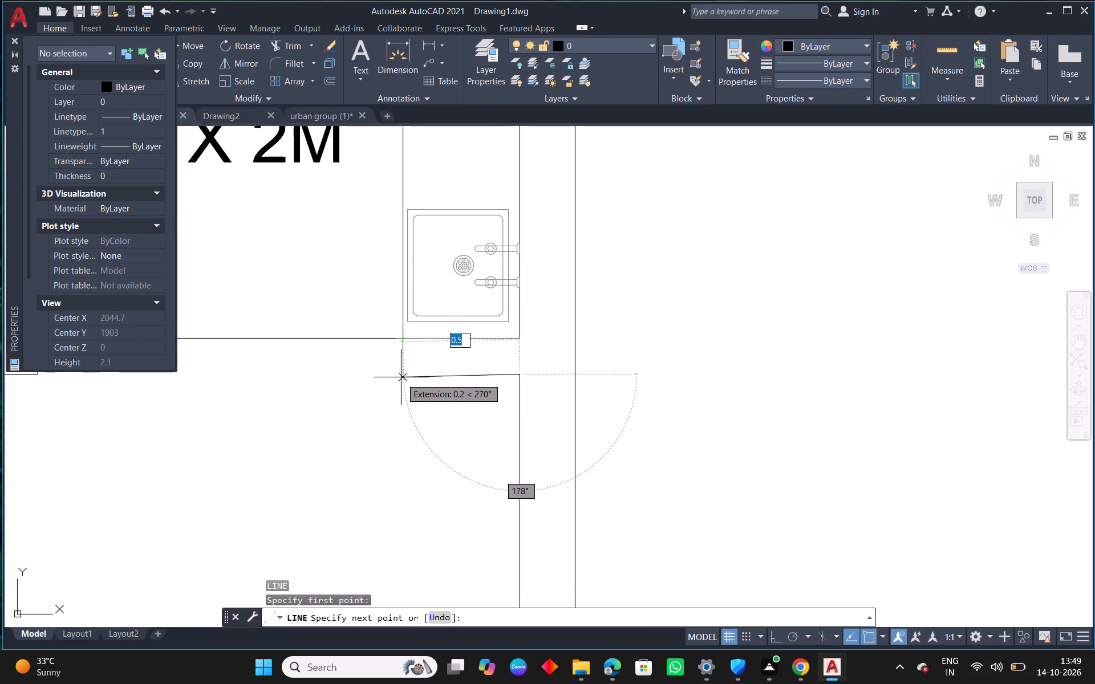
left_click(401, 374)
left_click(403, 341)
key("Escape")
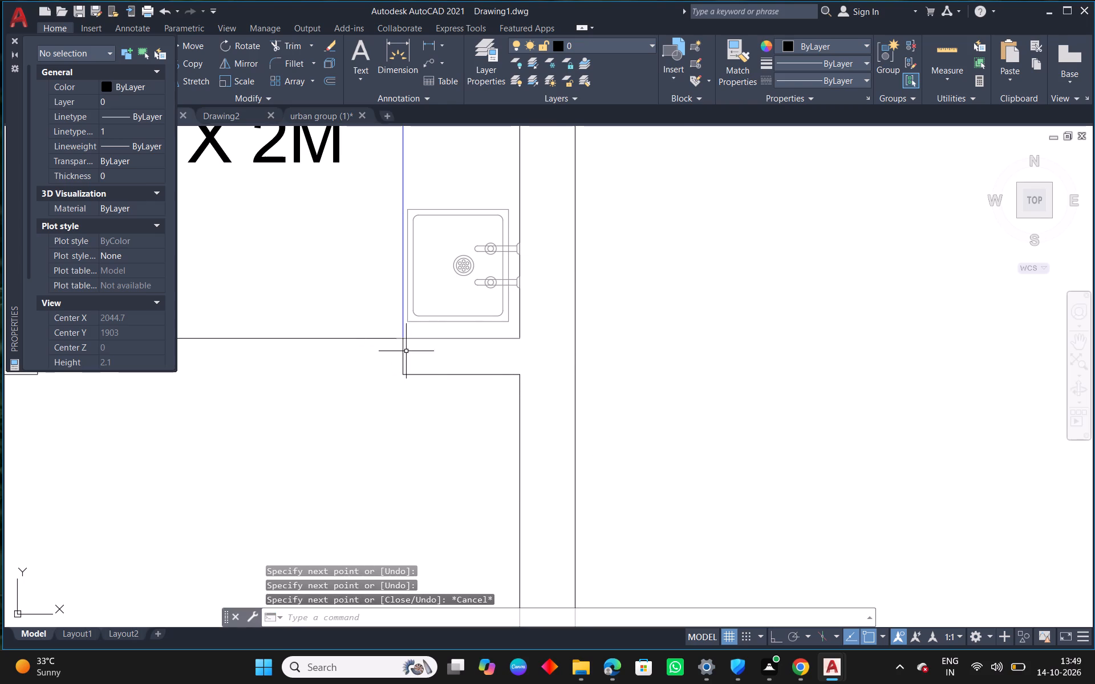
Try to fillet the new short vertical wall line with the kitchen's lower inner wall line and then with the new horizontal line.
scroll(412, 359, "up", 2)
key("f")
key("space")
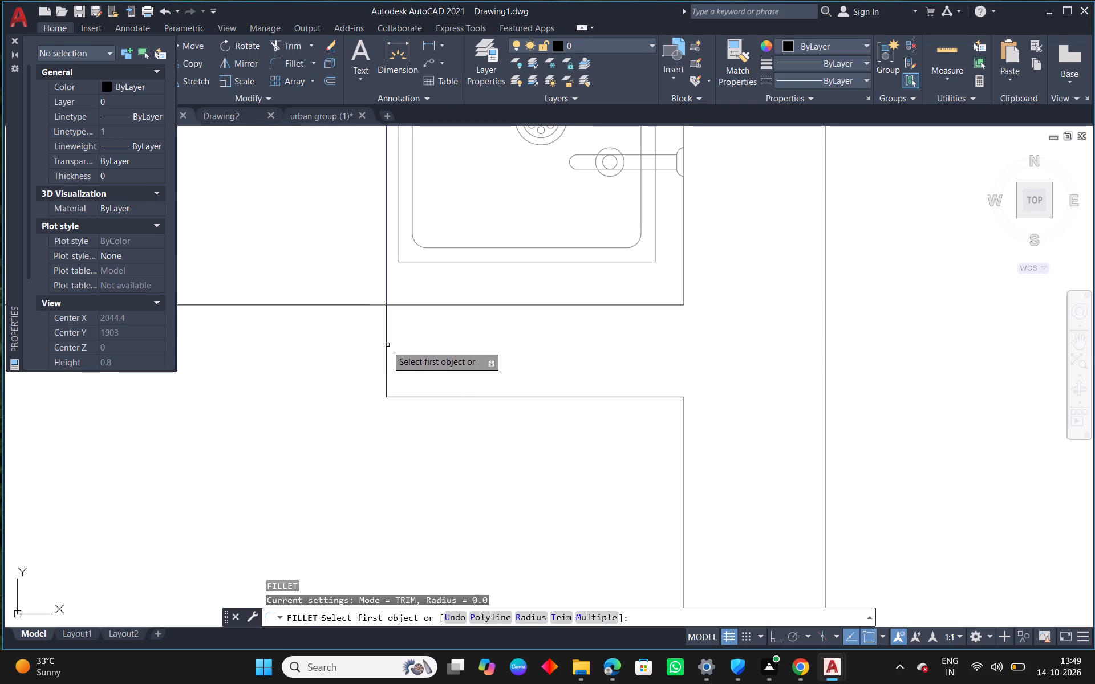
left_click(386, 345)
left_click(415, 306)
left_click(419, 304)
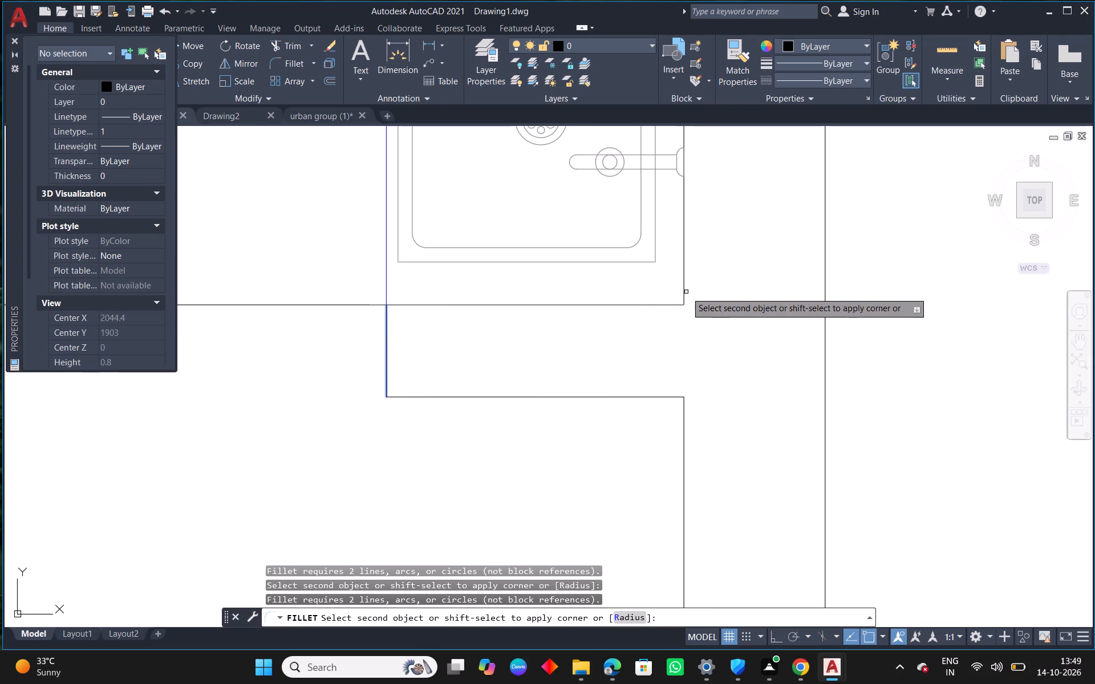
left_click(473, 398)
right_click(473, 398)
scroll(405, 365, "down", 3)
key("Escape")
Trim the kitchen's lower inner wall line across the opening between the toilet-side wall and the counter line.
scroll(387, 414, "down", 2)
middle_click_drag(382, 454, 499, 455)
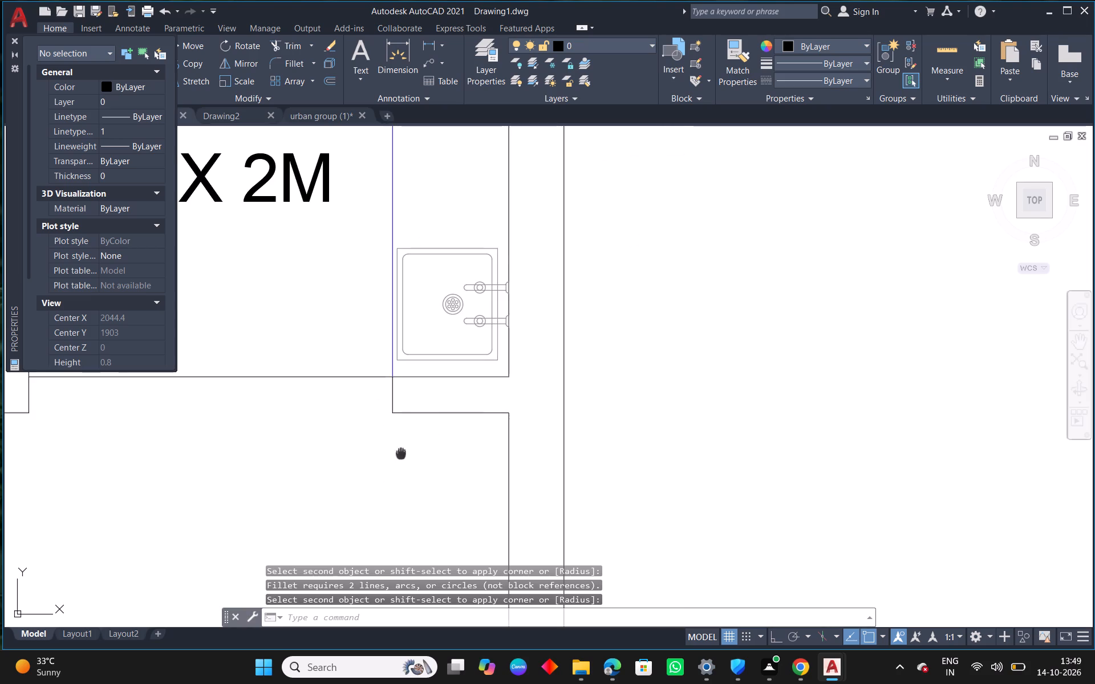
middle_click_drag(499, 455, 613, 450)
key("t")
key("r")
key("space")
key("space")
left_click_drag(459, 447, 466, 340)
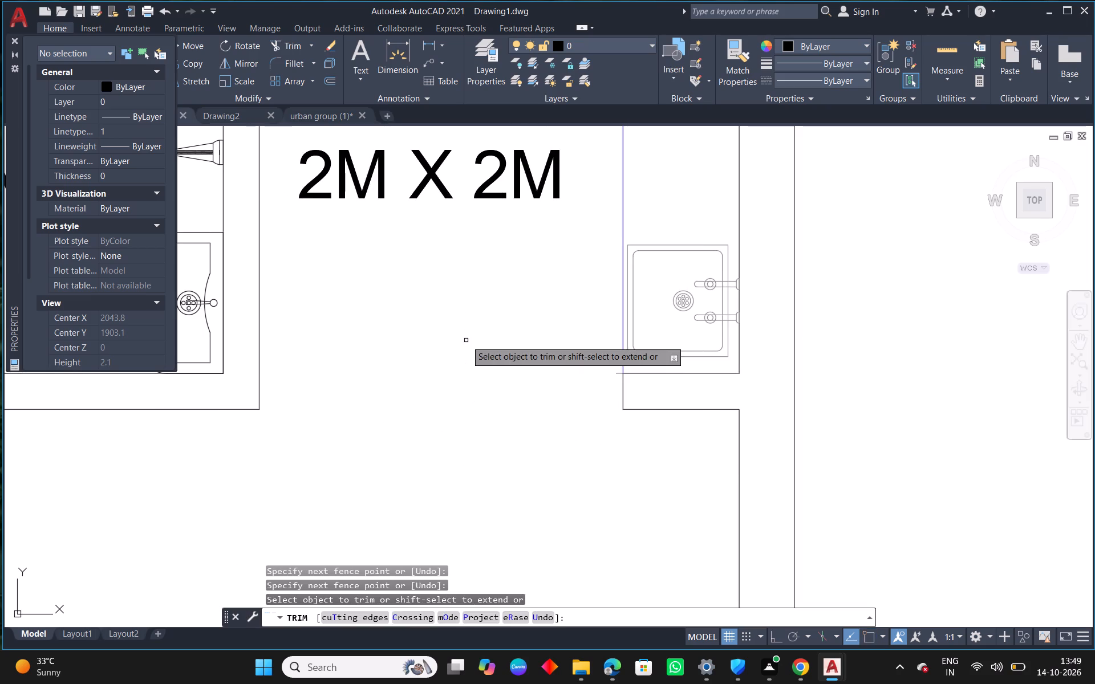
key("Escape")
Move the blue counter line sideways onto the free end of the thin line below the sink.
middle_click_drag(590, 386, 370, 424)
scroll(435, 373, "up", 2)
middle_click_drag(391, 484, 460, 447)
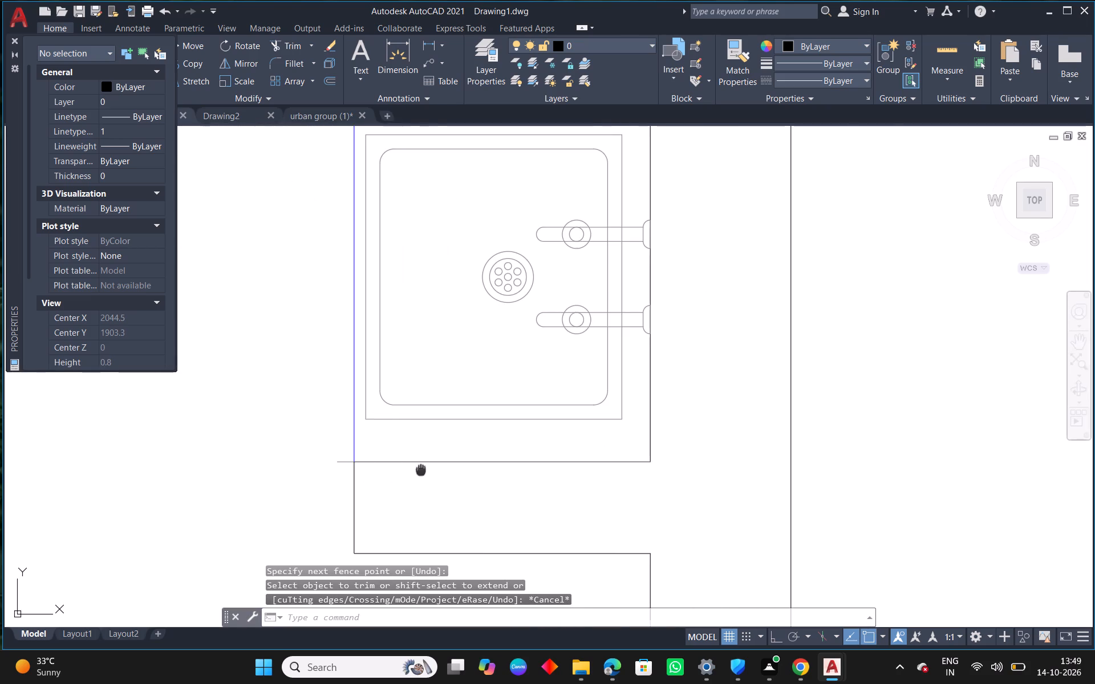
middle_click_drag(460, 447, 514, 390)
left_click(478, 349)
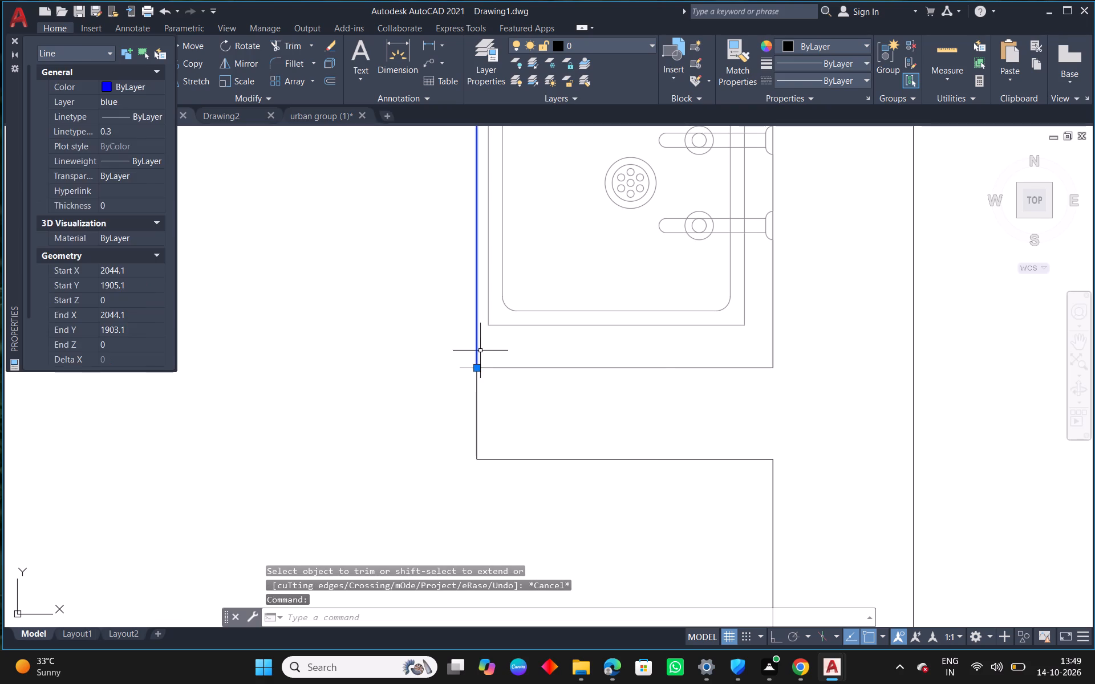
type("m")
key("space")
scroll(469, 370, "up", 2)
left_click(496, 358)
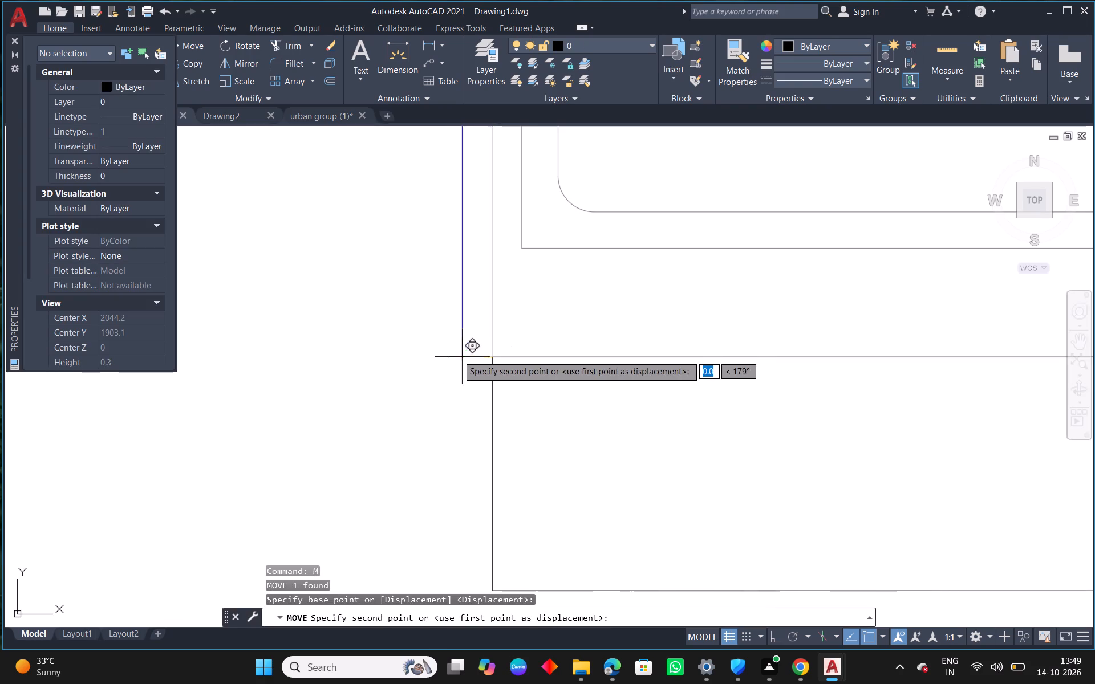
left_click(450, 356)
key("Escape")
Move the short vertical wall line below the sink sideways to the counter line's lower end.
scroll(491, 410, "down", 1)
middle_click_drag(502, 484, 506, 425)
left_click_drag(523, 413, 512, 414)
left_click(453, 408)
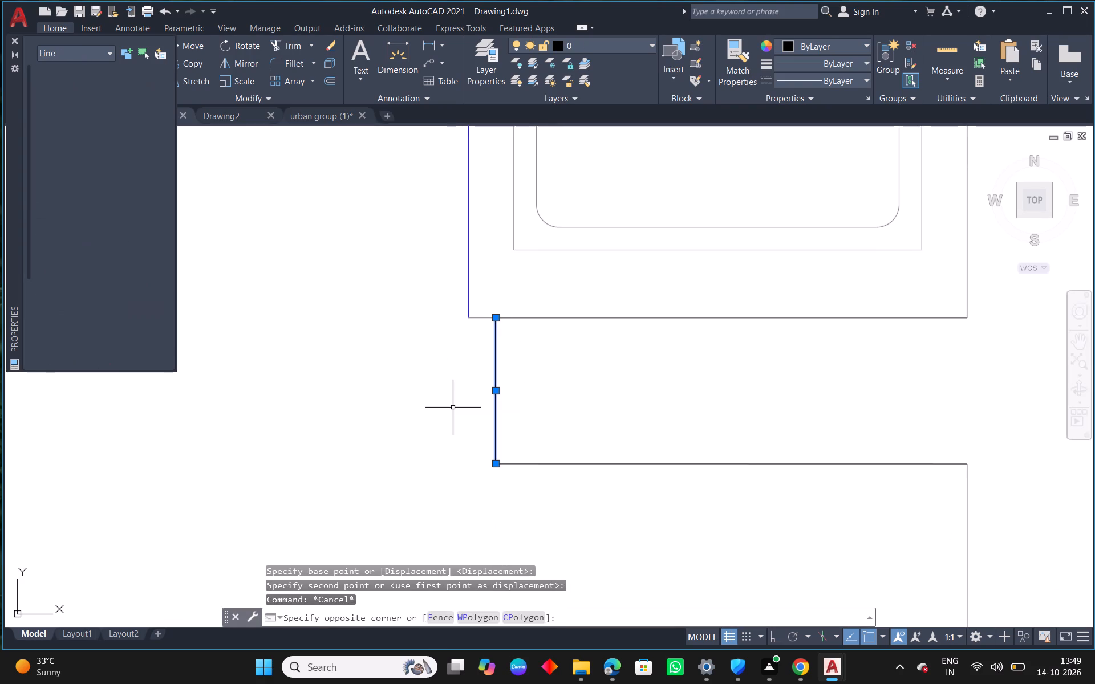
type("m")
key("space")
scroll(495, 305, "up", 1)
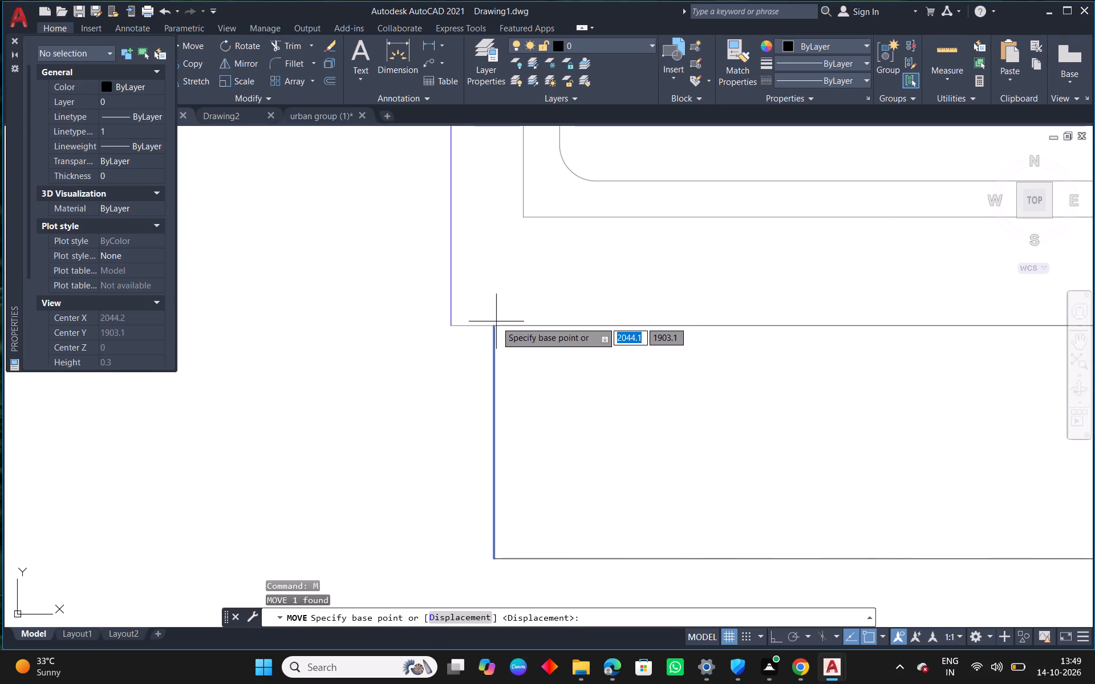
left_click(496, 321)
left_click(453, 323)
key("Escape")
Fillet the moved vertical wall line with the lower horizontal line of the wall stub to form a sharp corner.
scroll(486, 366, "down", 2)
middle_click_drag(532, 432, 513, 414)
type("f")
key("space")
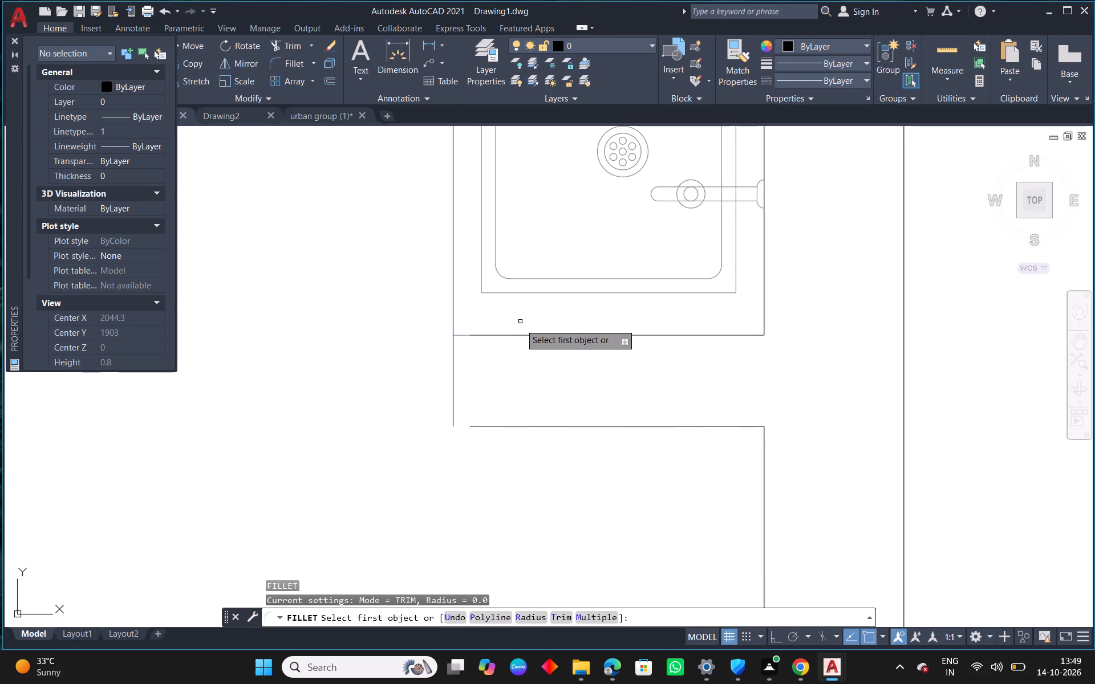
left_click(453, 398)
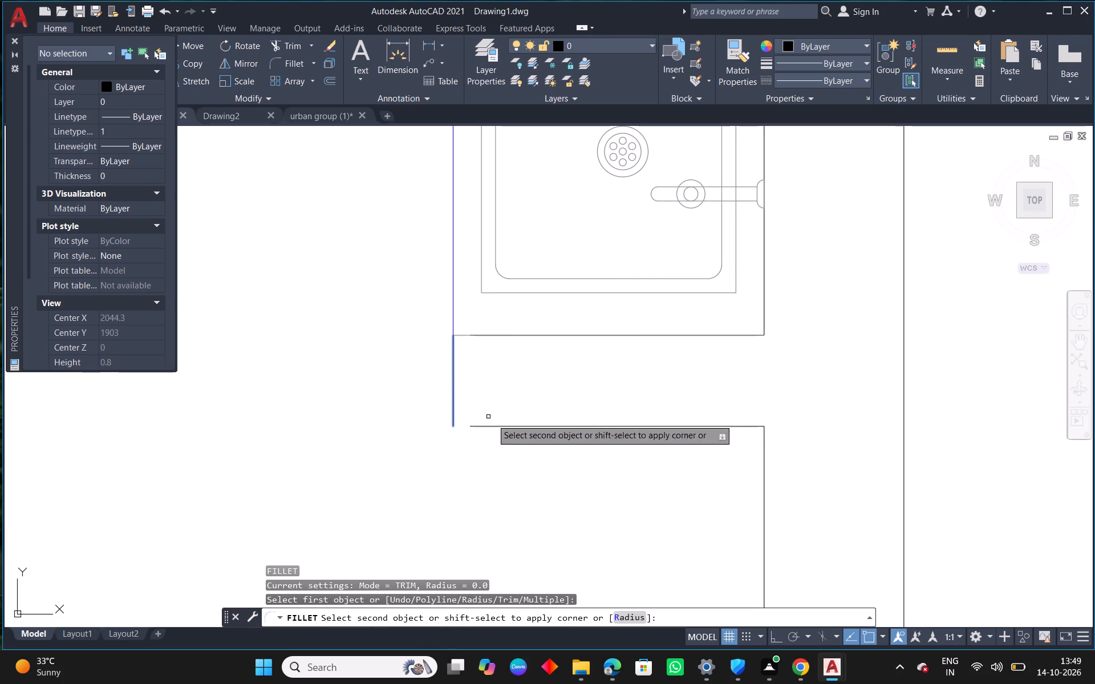
left_click(497, 426)
key("Escape")
Move the sink block up along the kitchen's outer wall, clear of the horizontal wall line beneath it.
middle_click_drag(548, 380, 500, 465)
scroll(499, 466, "down", 2)
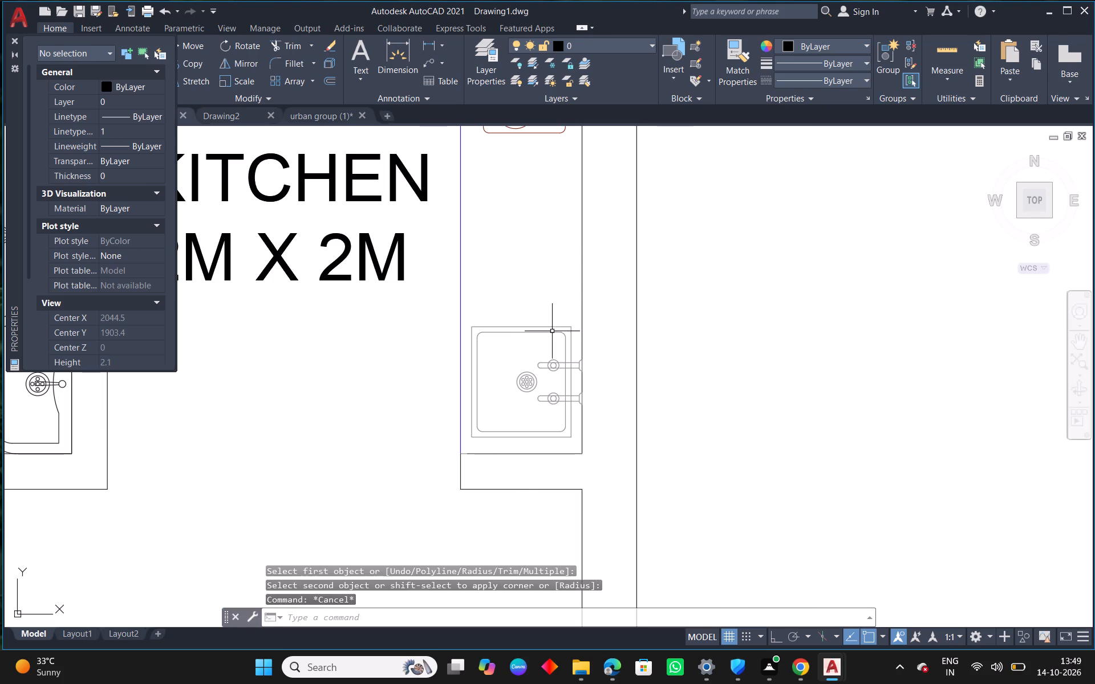
left_click(552, 332)
key("m")
key("space")
scroll(565, 443, "up", 2)
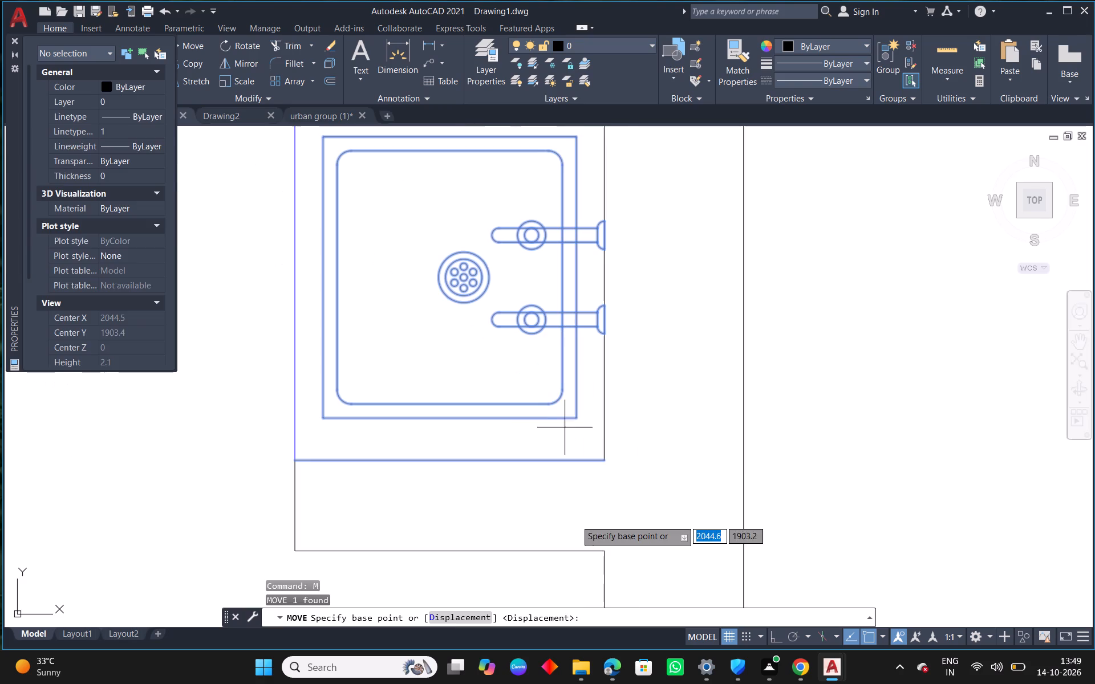
left_click_drag(602, 461, 603, 455)
left_click(598, 400)
key("Escape")
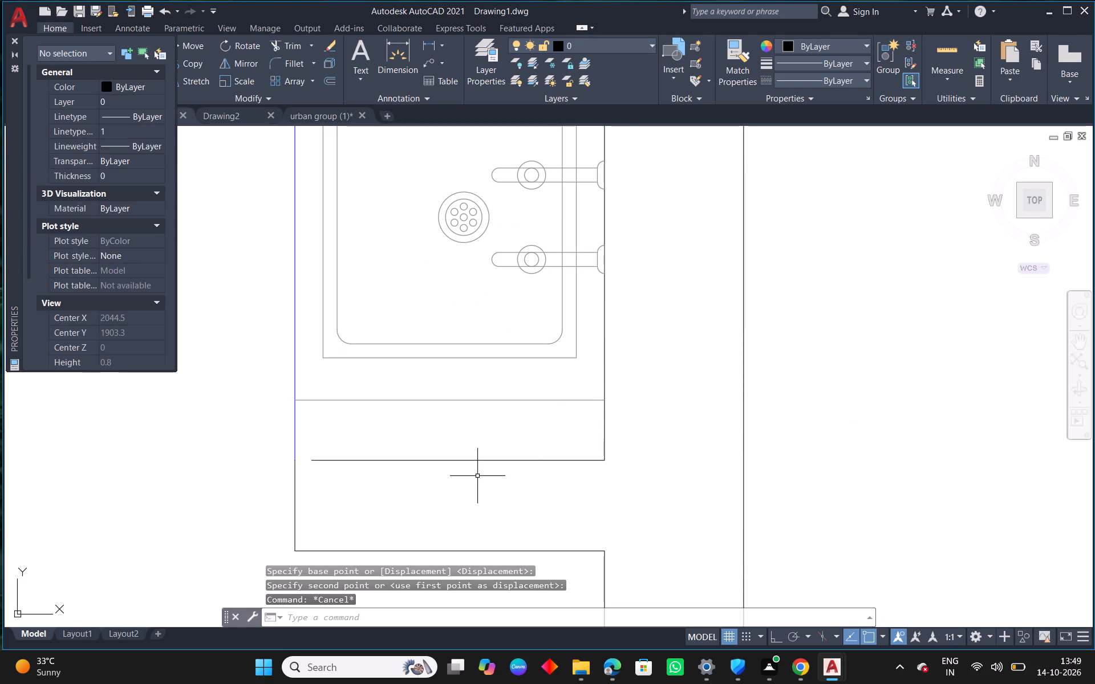
Fillet the horizontal wall line below the sink with the short vertical wall line to form a sharp corner.
key("f")
key("space")
left_click(318, 460)
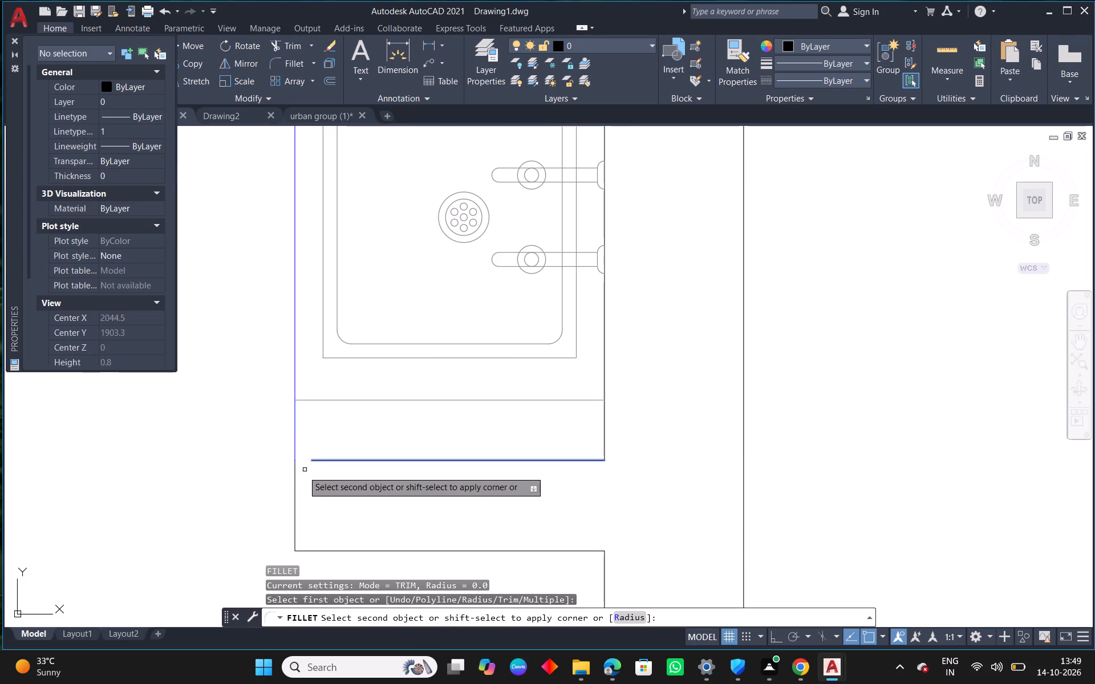
left_click(295, 477)
Move the sink block back down so its lower corner meets the kitchen's lower inner wall corner.
scroll(388, 499, "down", 2)
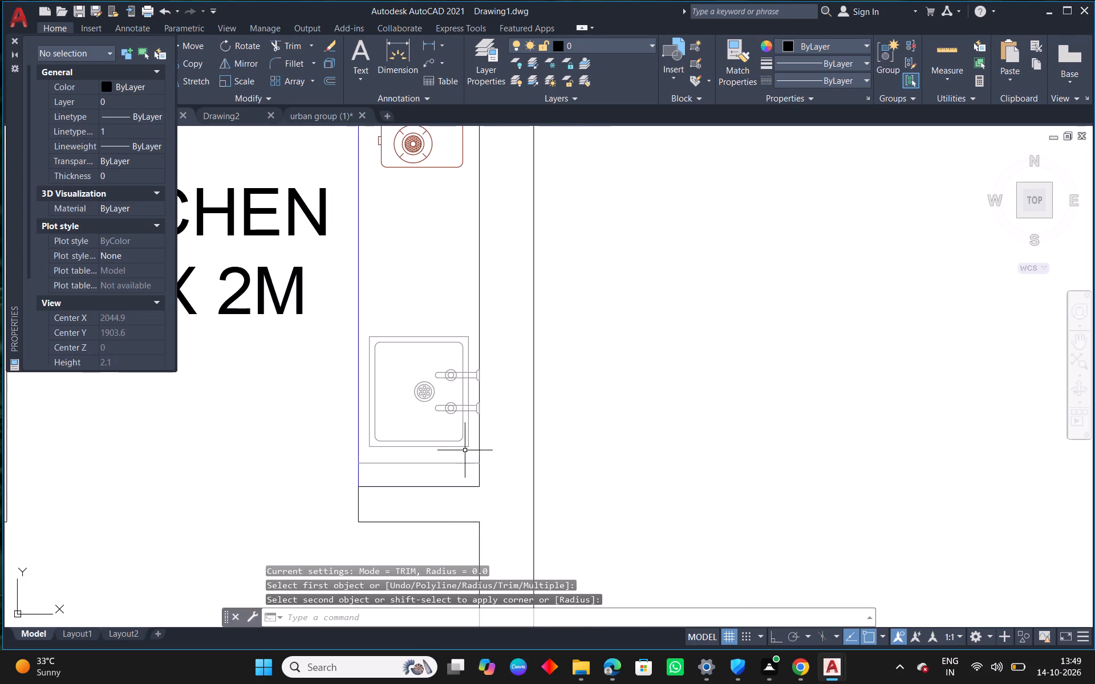
left_click(467, 441)
scroll(485, 472, "up", 2)
left_click(465, 448)
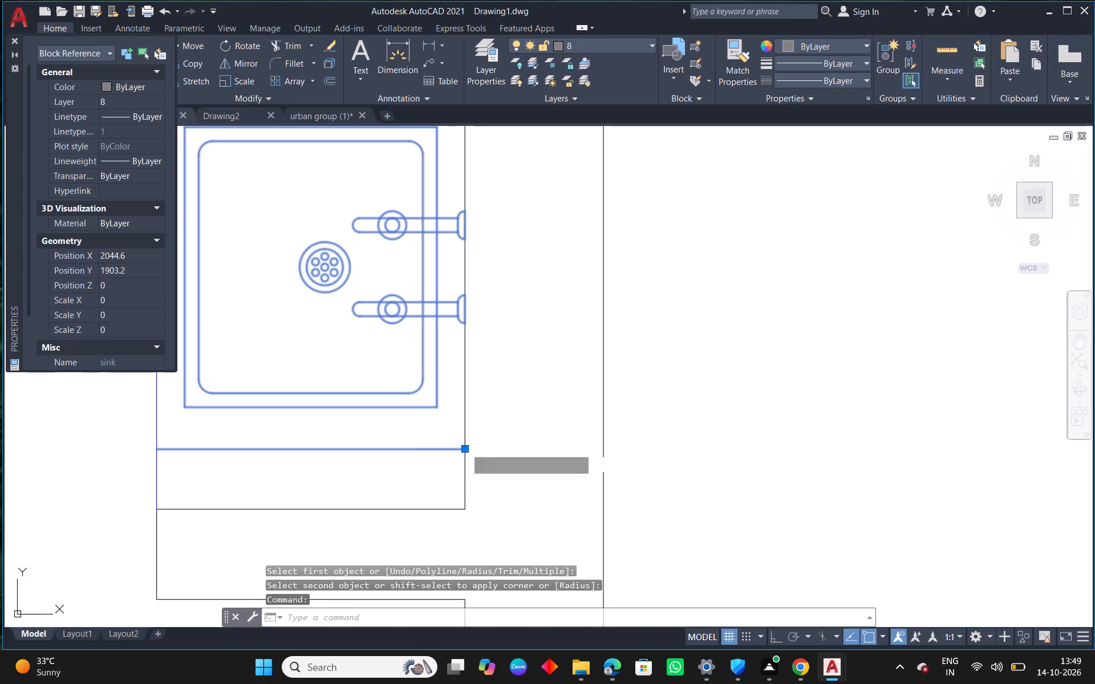
left_click(466, 507)
key("Escape")
Examine the finished kitchen opening, the open area below it and the remaining blocks beside the plan.
scroll(398, 442, "down", 7)
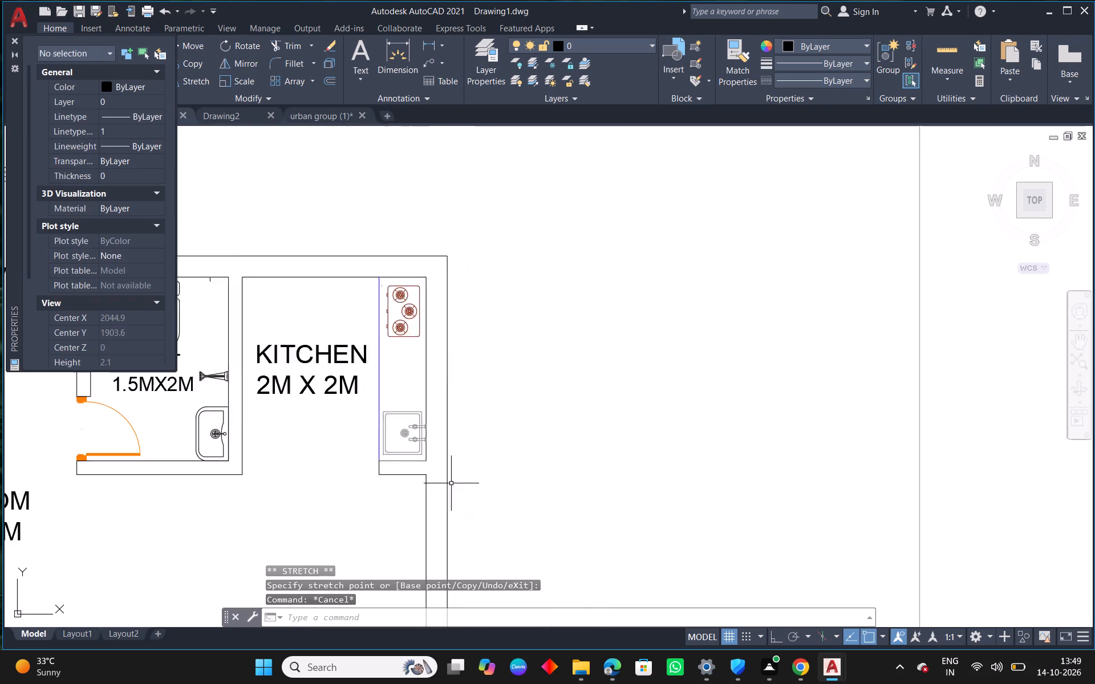
middle_click_drag(404, 500, 490, 477)
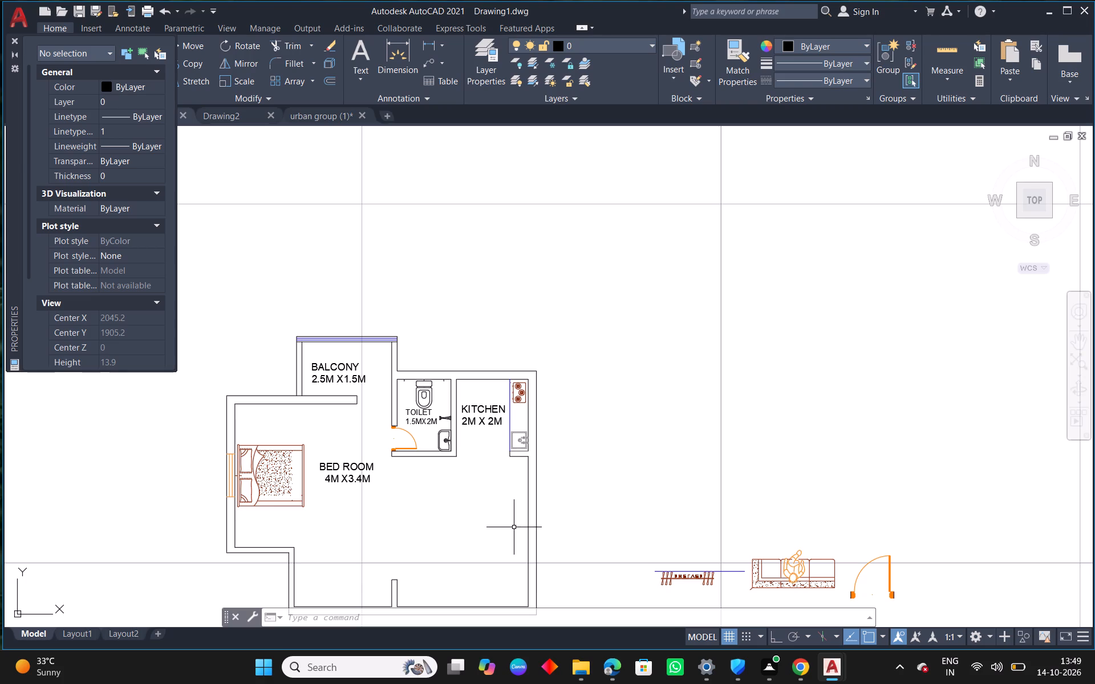
scroll(449, 502, "down", 1)
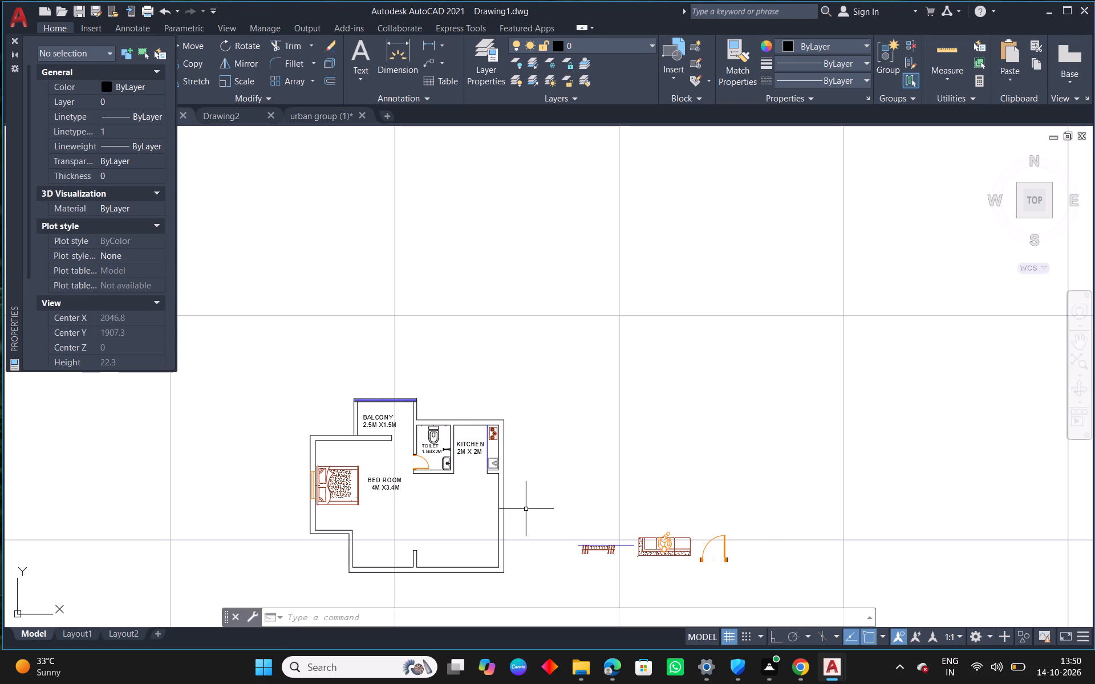
middle_click_drag(475, 547, 489, 474)
scroll(422, 449, "up", 1)
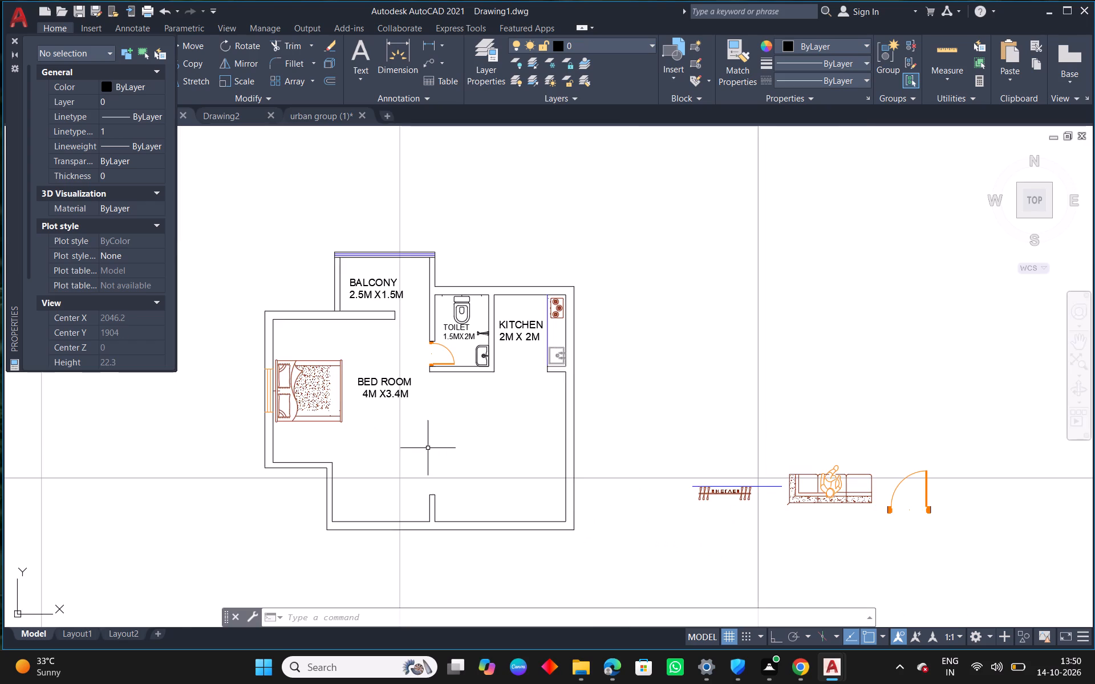
middle_click_drag(536, 464, 566, 430)
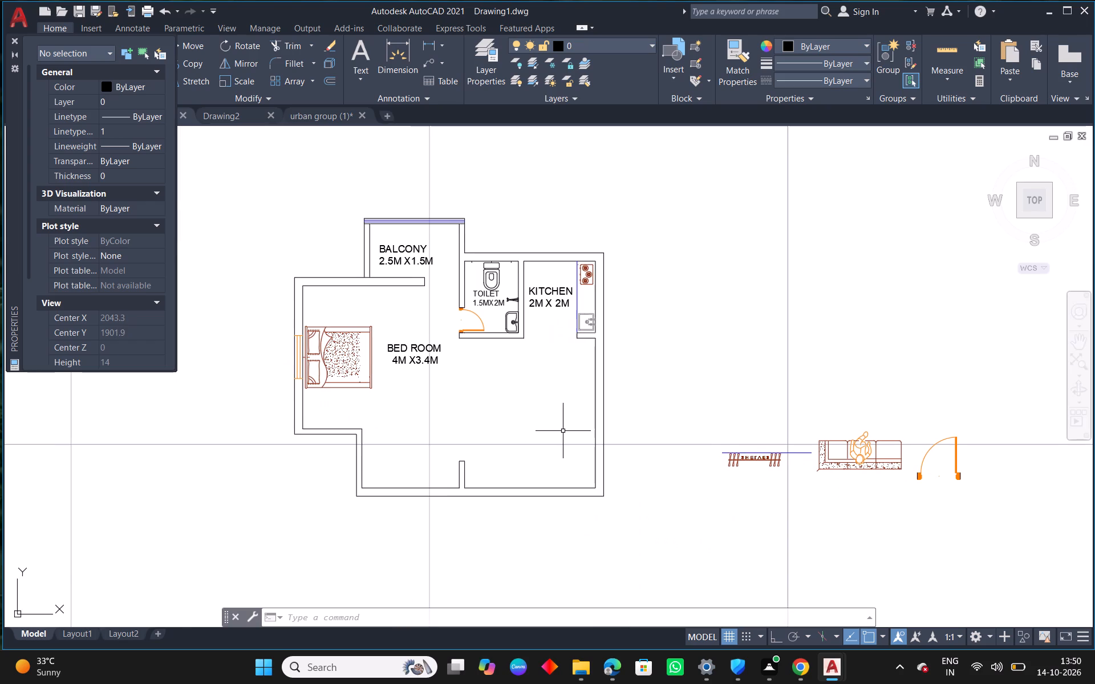
scroll(558, 430, "up", 1)
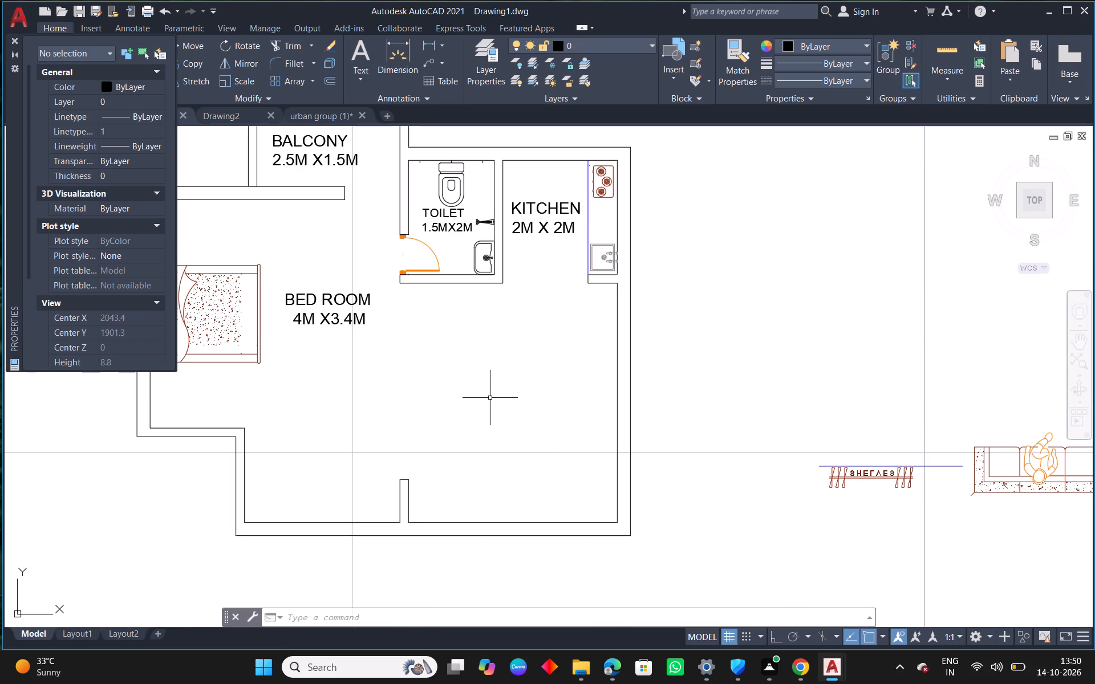
scroll(482, 332, "up", 1)
middle_click_drag(518, 311, 489, 429)
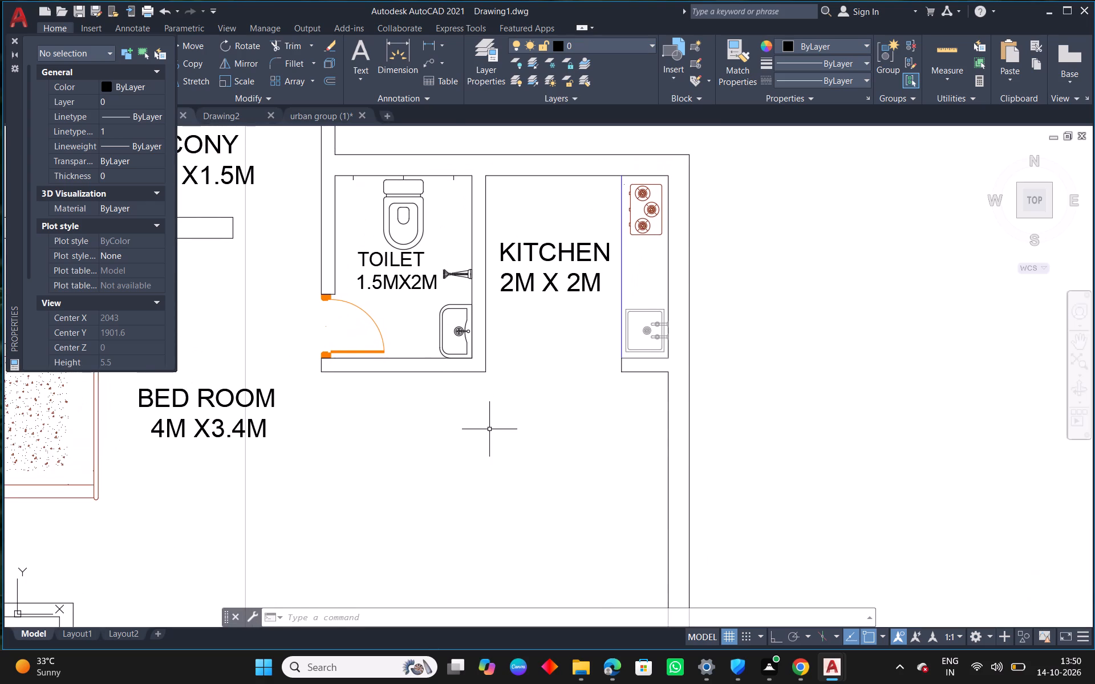
scroll(489, 429, "down", 2)
middle_click_drag(529, 435, 545, 340)
Move the sofa block into the room below the kitchen, at the corner of the stub wall and lower inner wall.
middle_click(814, 438)
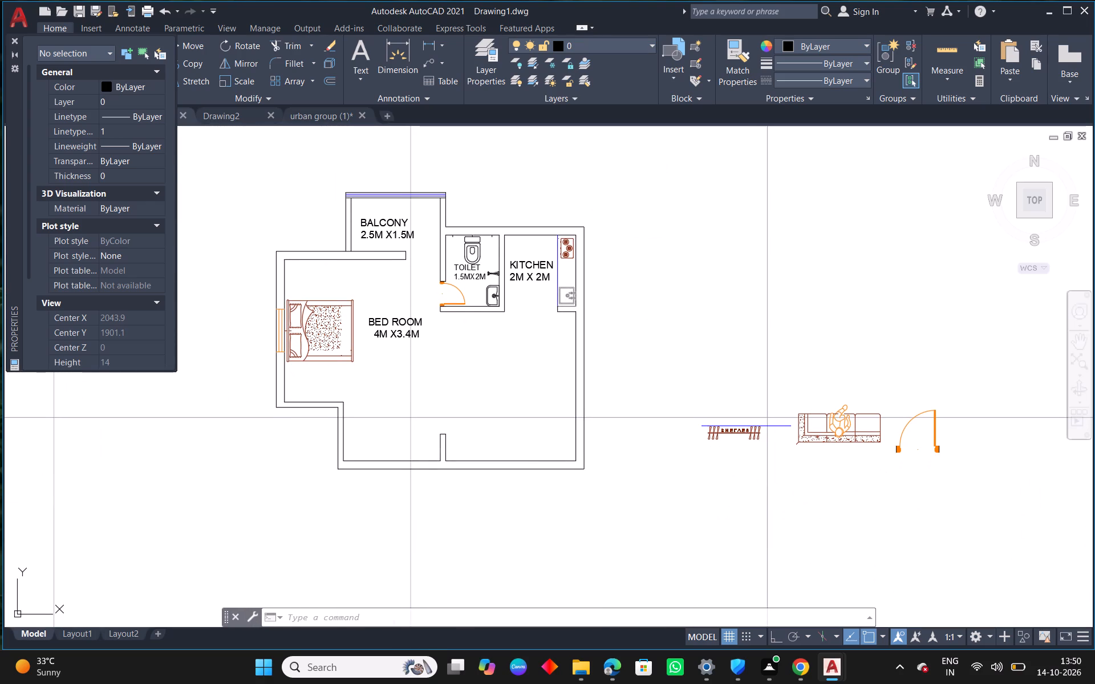
left_click(814, 438)
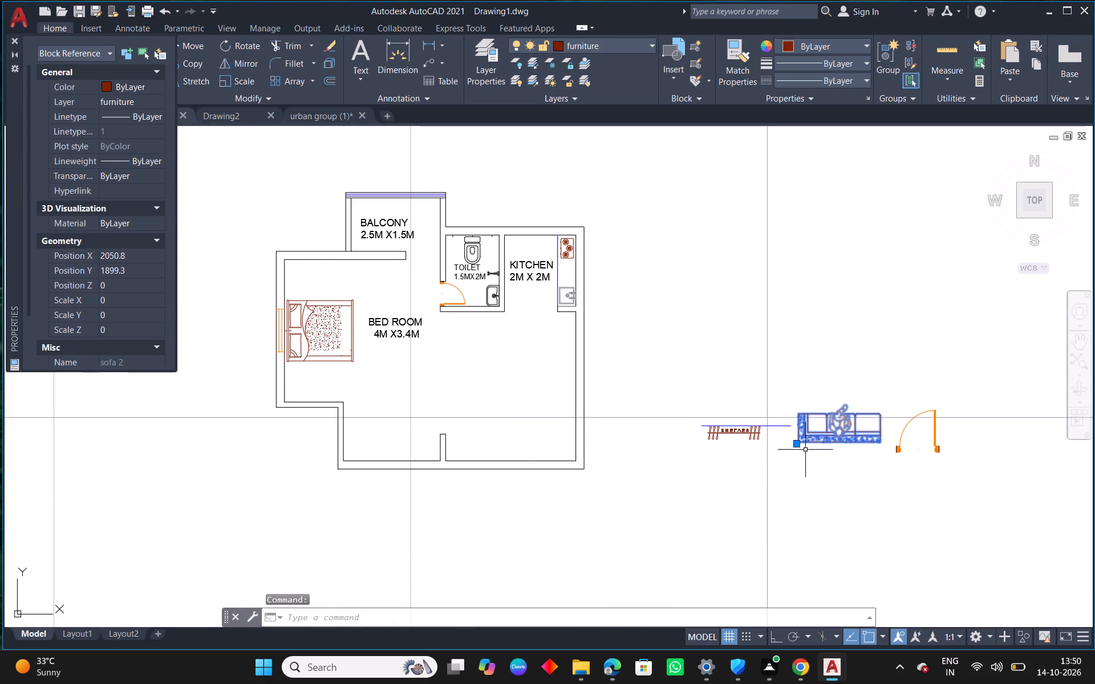
left_click(800, 446)
scroll(478, 463, "up", 3)
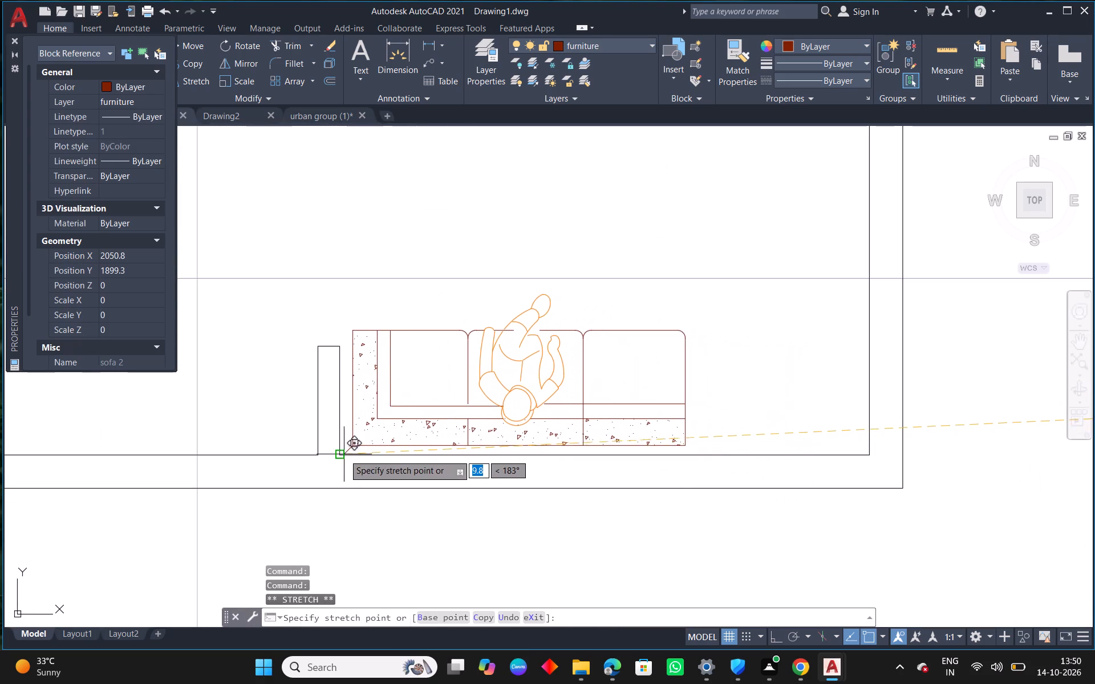
left_click(339, 455)
key("Escape")
Move the loose door block beside the plan into the bottom wall near the lower-right inner corner below the kitchen.
scroll(460, 433, "down", 5)
middle_click_drag(729, 491, 633, 426)
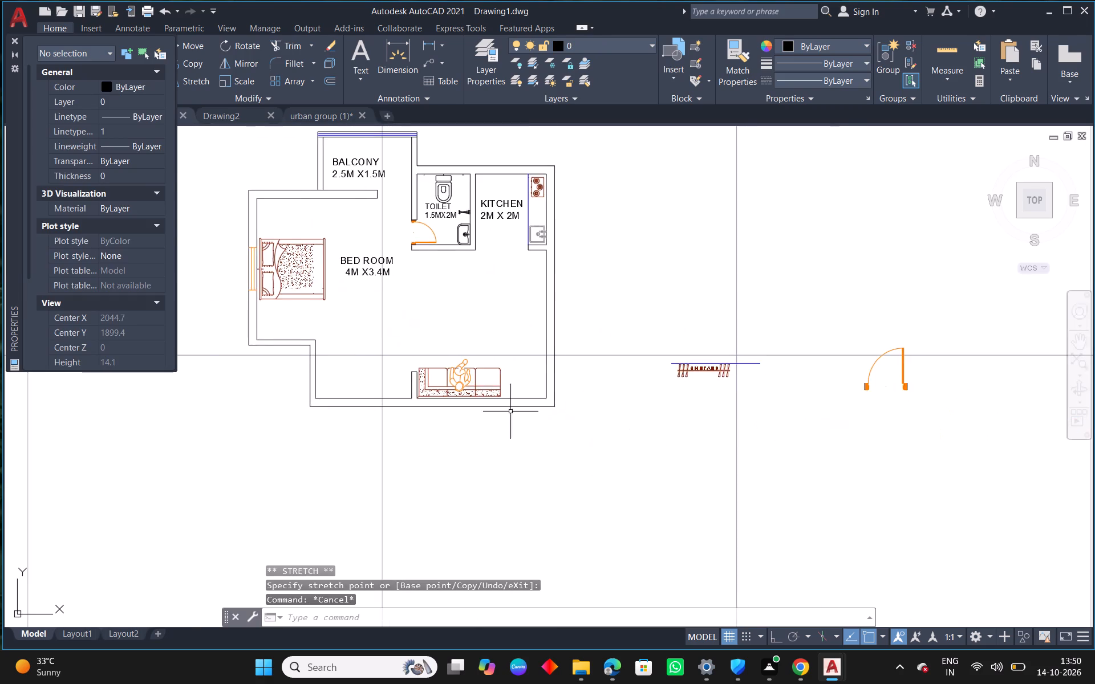
scroll(497, 403, "up", 1)
middle_click_drag(779, 461, 474, 449)
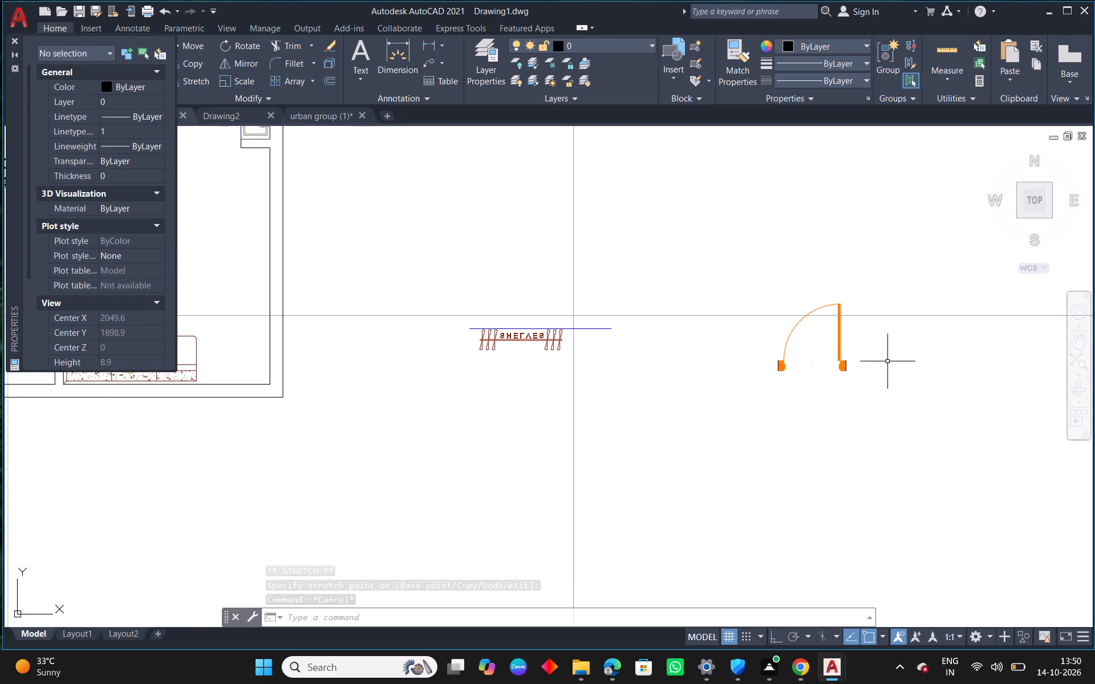
left_click(852, 366)
left_click(829, 367)
type("m")
key("space")
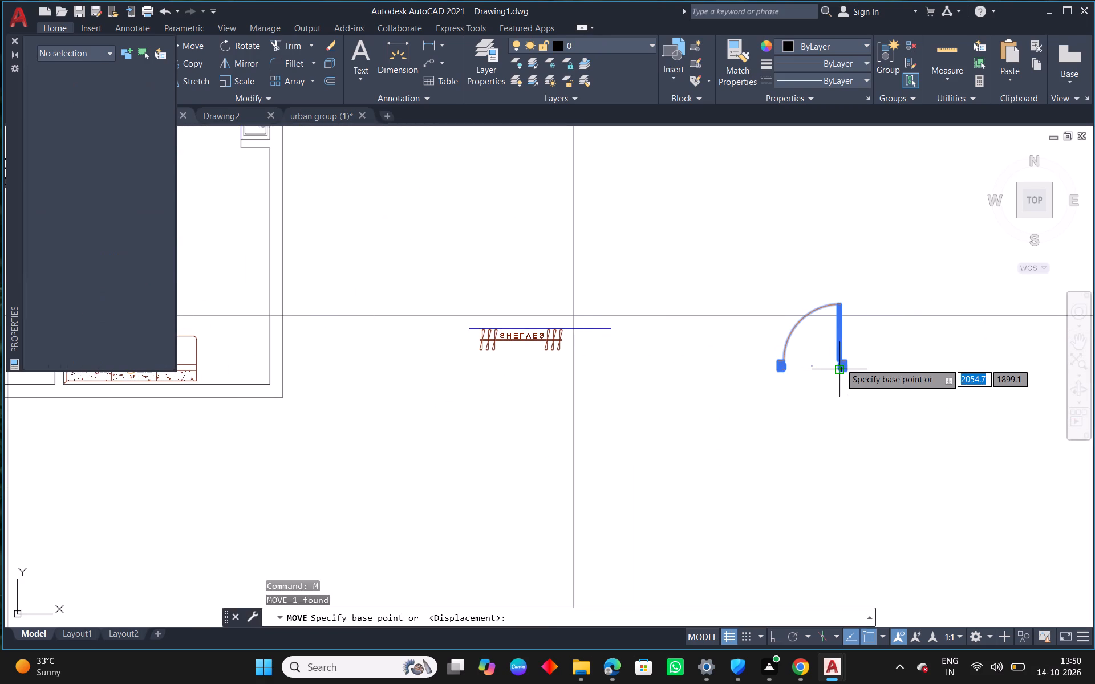
left_click(851, 355)
middle_click_drag(444, 459, 612, 441)
scroll(447, 359, "up", 3)
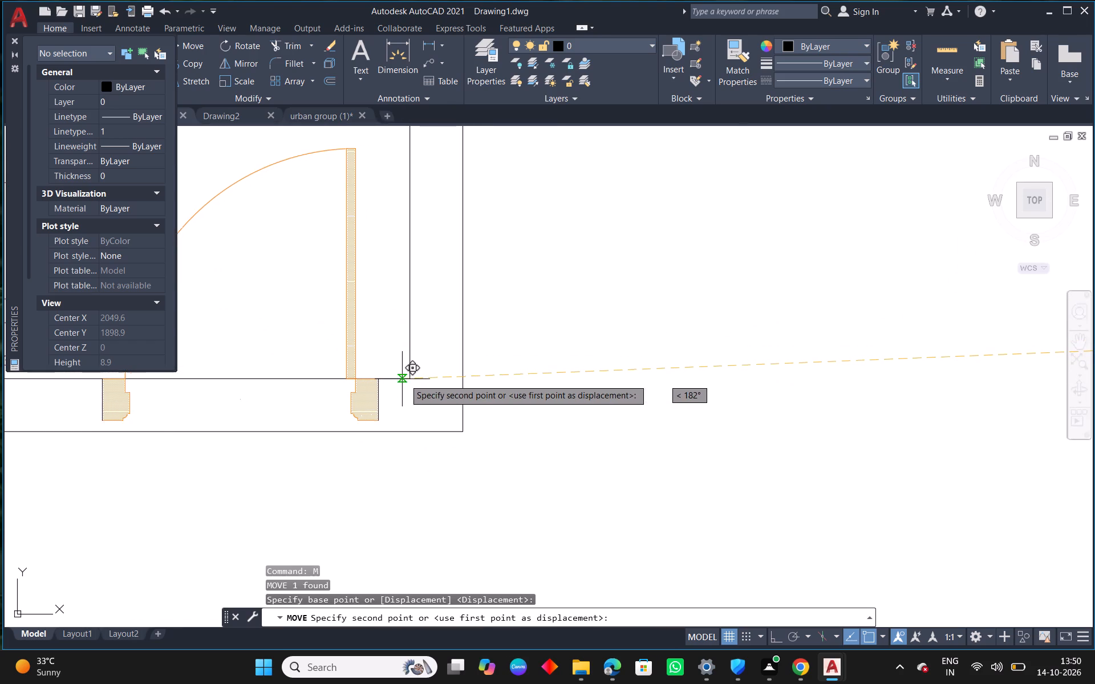
left_click(411, 379)
key("Escape")
Move the door block down so its jamb's lower corner sits on the bottom wall's outer line.
left_click(384, 394)
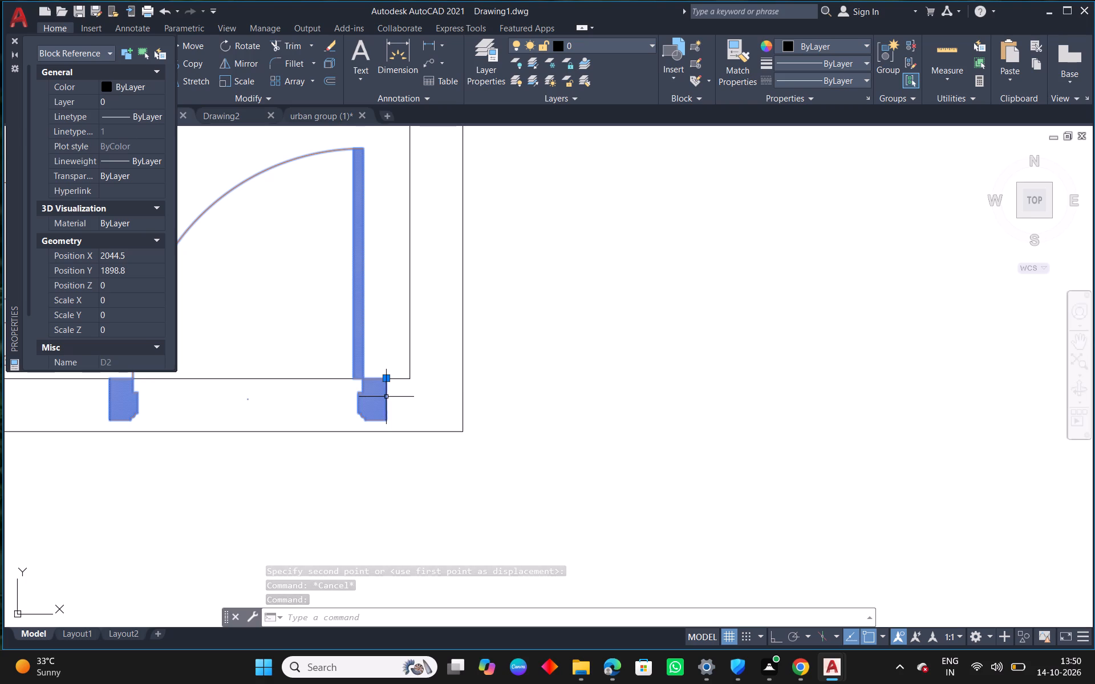
scroll(402, 394, "up", 1)
key("m")
key("space")
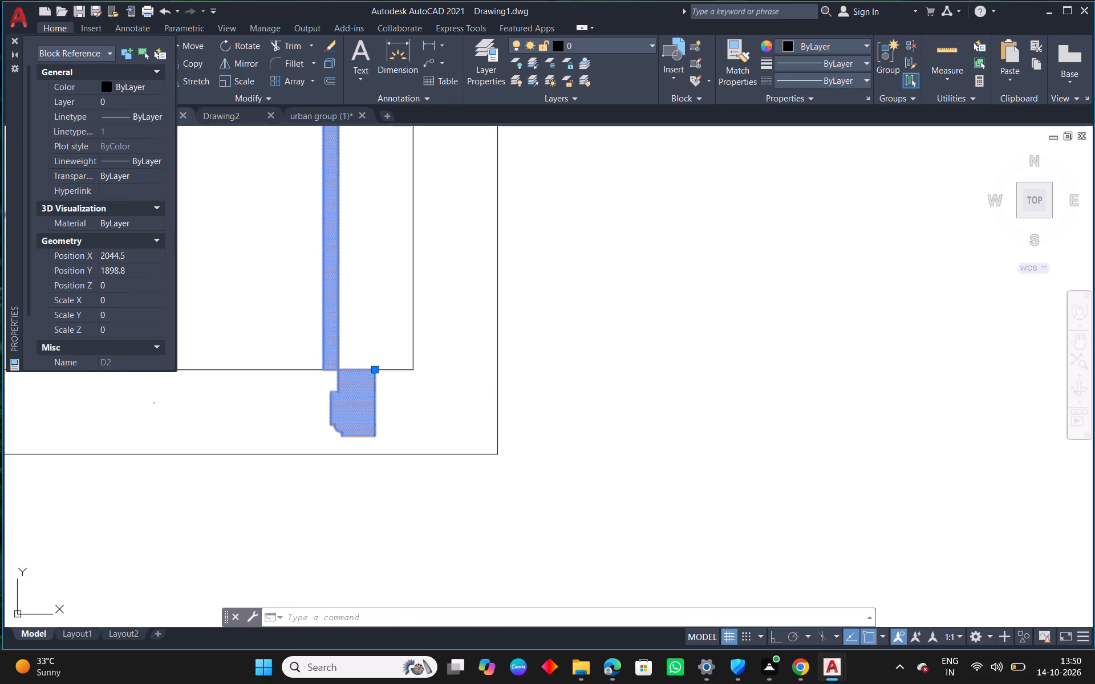
scroll(385, 434, "up", 2)
left_click(358, 437)
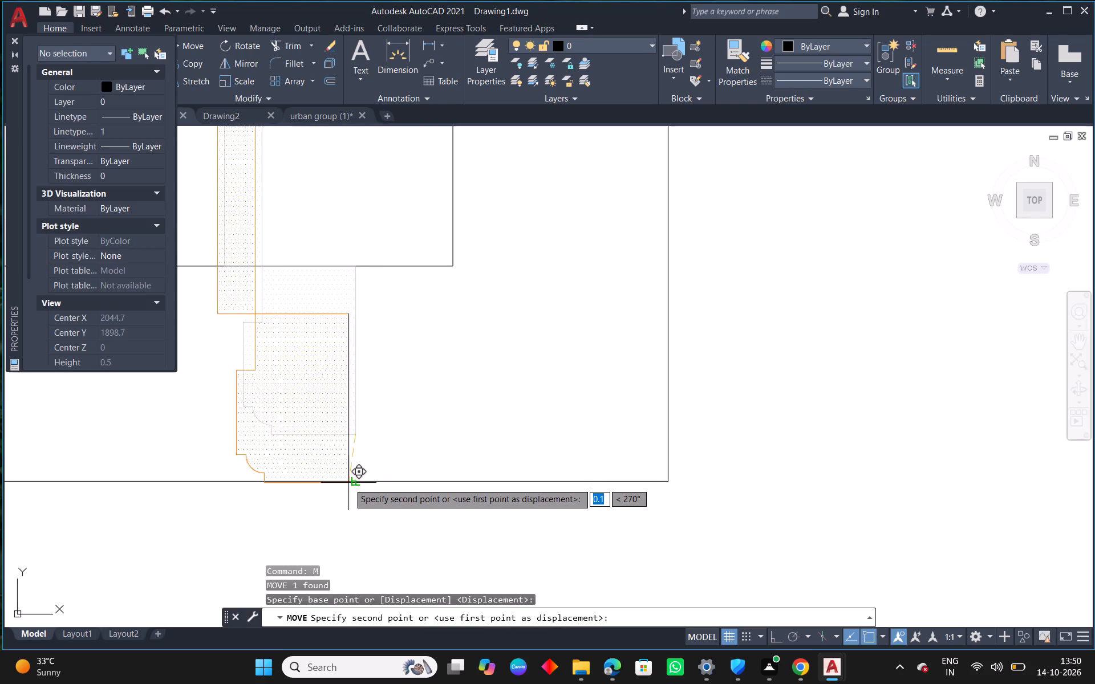
left_click(356, 481)
key("Escape")
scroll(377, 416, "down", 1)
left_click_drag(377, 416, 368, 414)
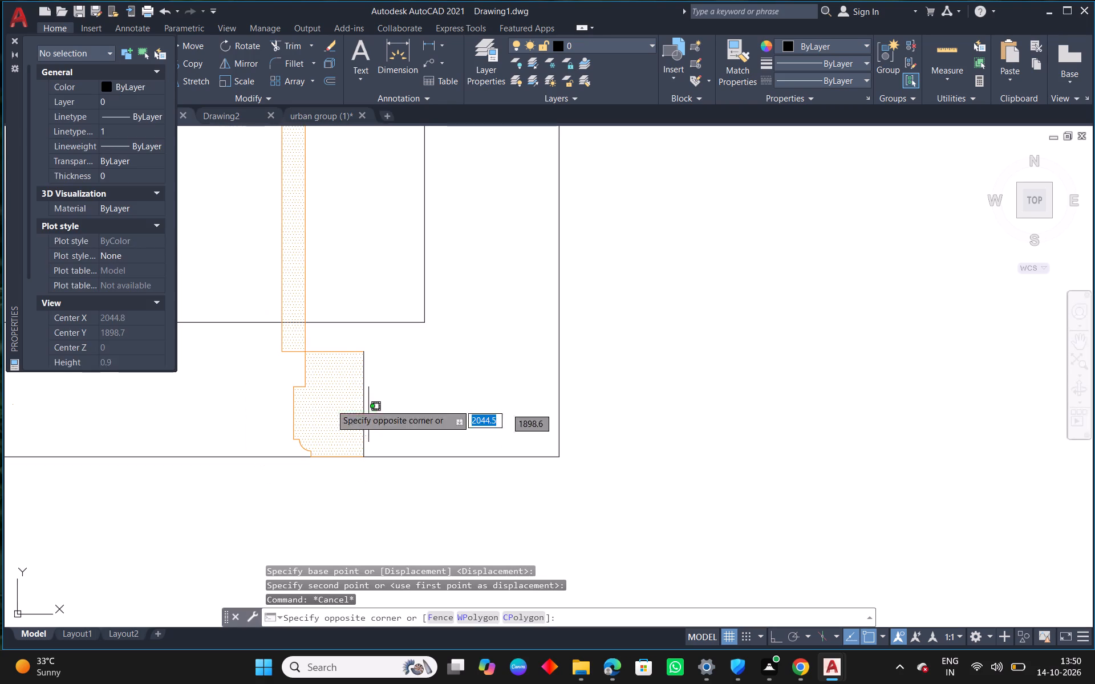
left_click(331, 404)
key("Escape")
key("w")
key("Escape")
Extend the right-hand inner wall line down to the bottom wall's outer line.
key("e")
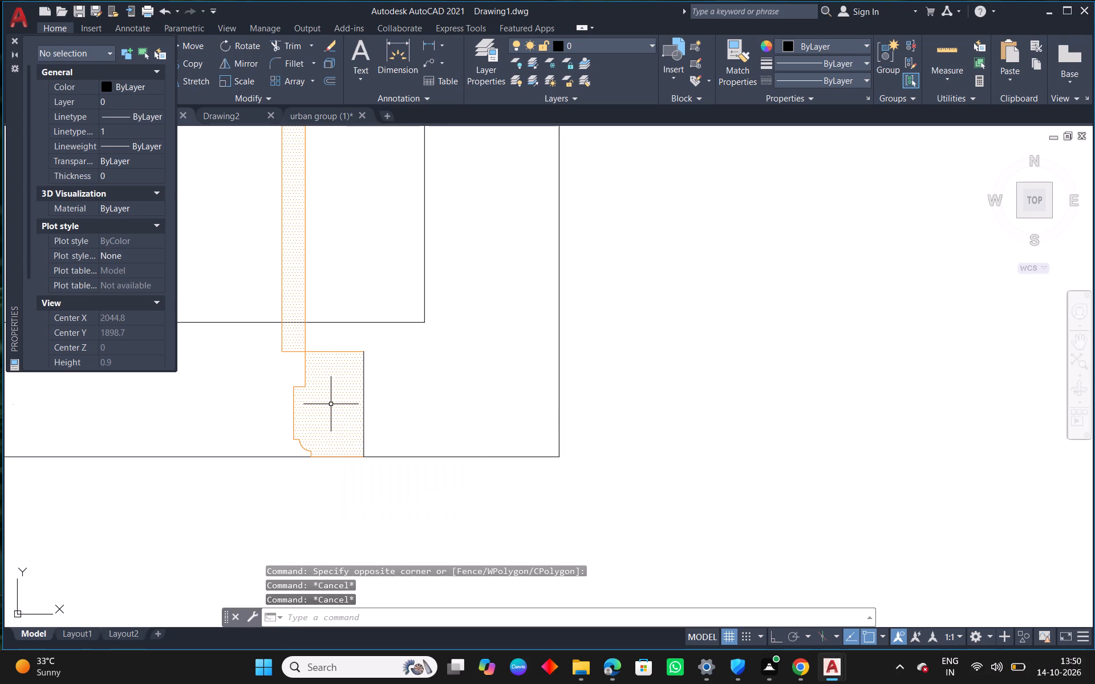
key("x")
key("space")
left_click_drag(452, 265, 359, 255)
key("Escape")
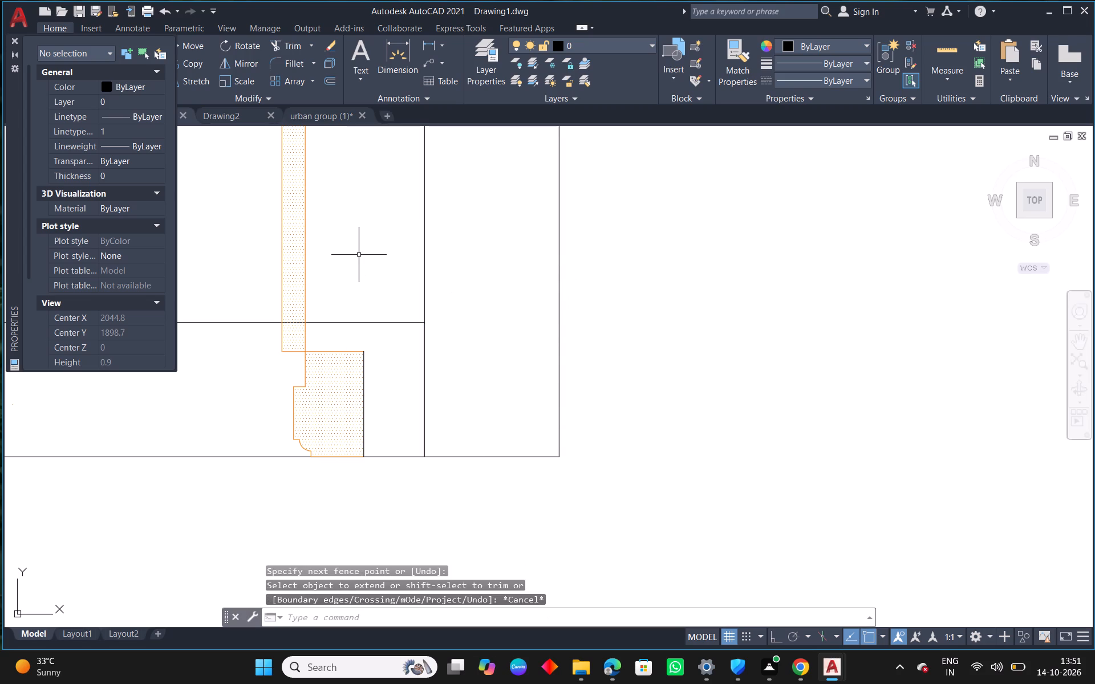
Move the bottom-wall door block horizontally so its outer jamb corner meets the extended inner line of the side wall.
type("m")
key("space")
left_click(358, 399)
right_click(358, 399)
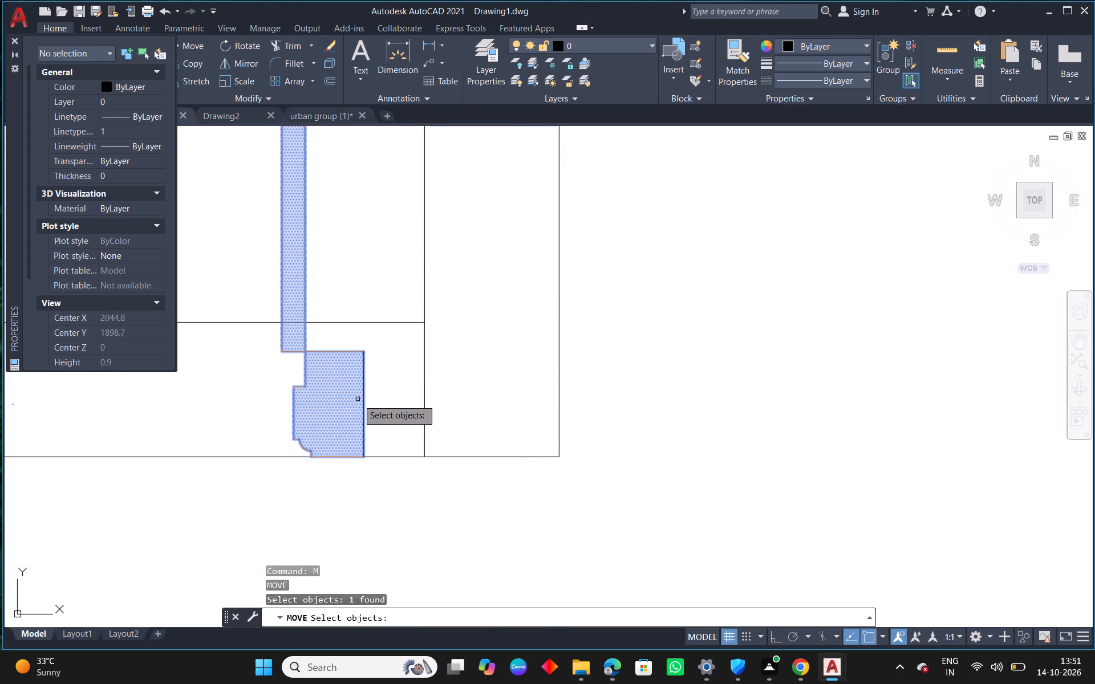
left_click(366, 458)
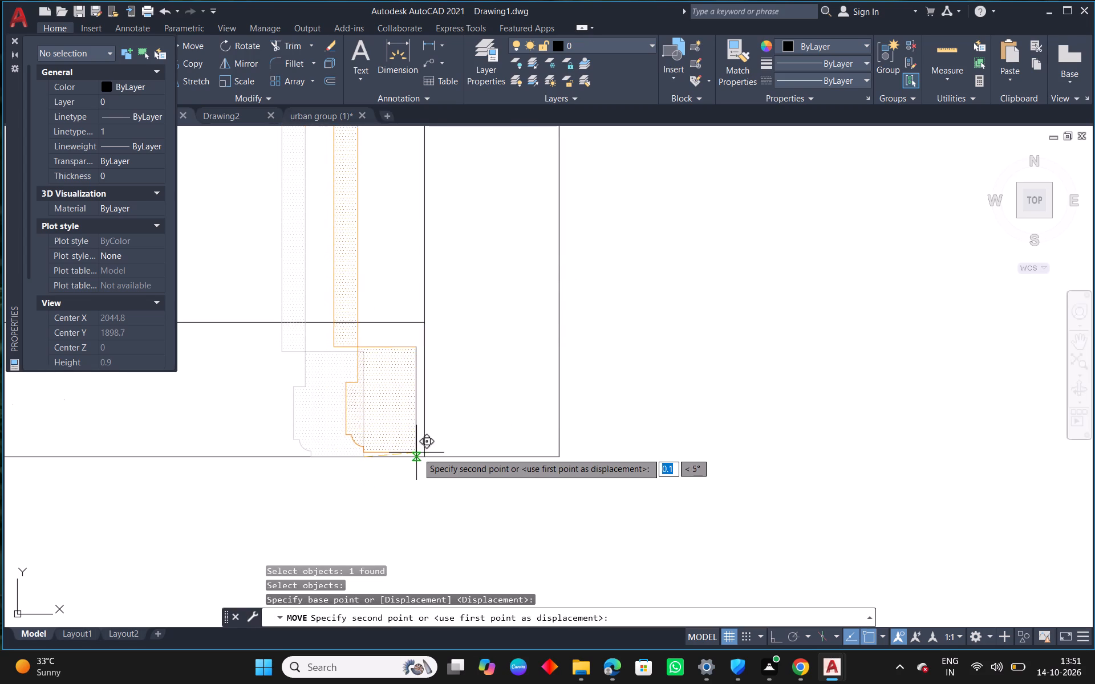
left_click(428, 457)
key("Escape")
Draw a line across the bottom wall's thickness at the door jamb nearest the sofa, from the outer to the inner wall line.
scroll(388, 433, "down", 3)
middle_click_drag(334, 450, 514, 438)
scroll(424, 418, "up", 1)
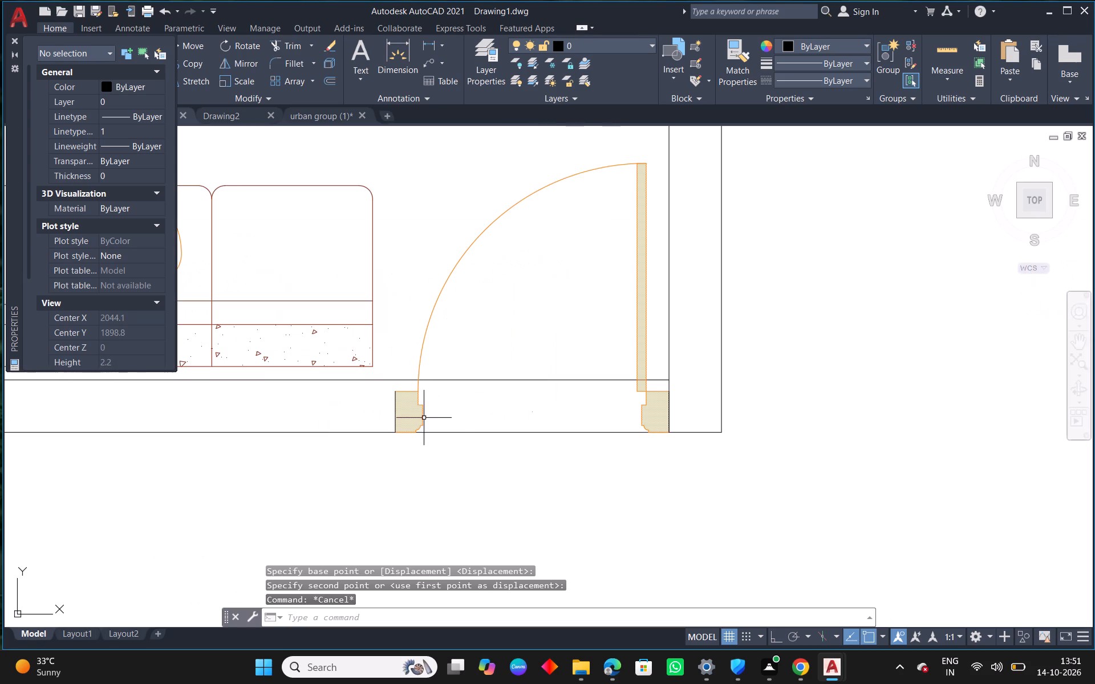
key("l")
key("space")
left_click_drag(396, 435, 396, 430)
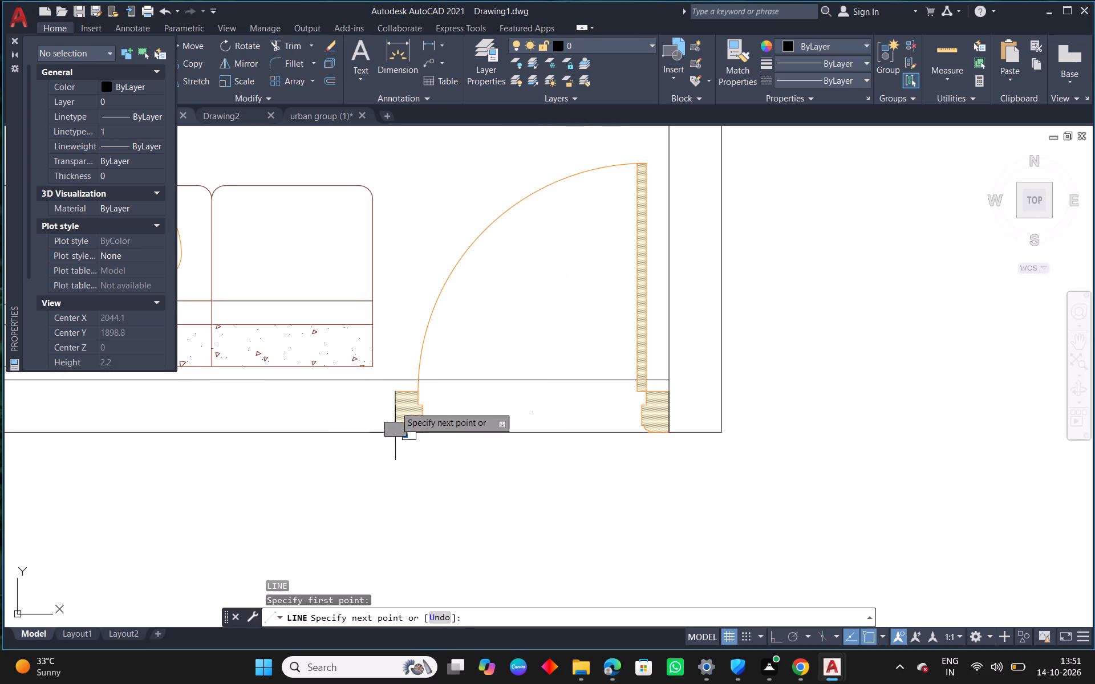
left_click(391, 379)
key("Escape")
Trim both bottom-wall lines across the door opening.
middle_click_drag(540, 405, 525, 403)
type("tr")
key("space")
key("space")
left_click_drag(504, 453, 493, 365)
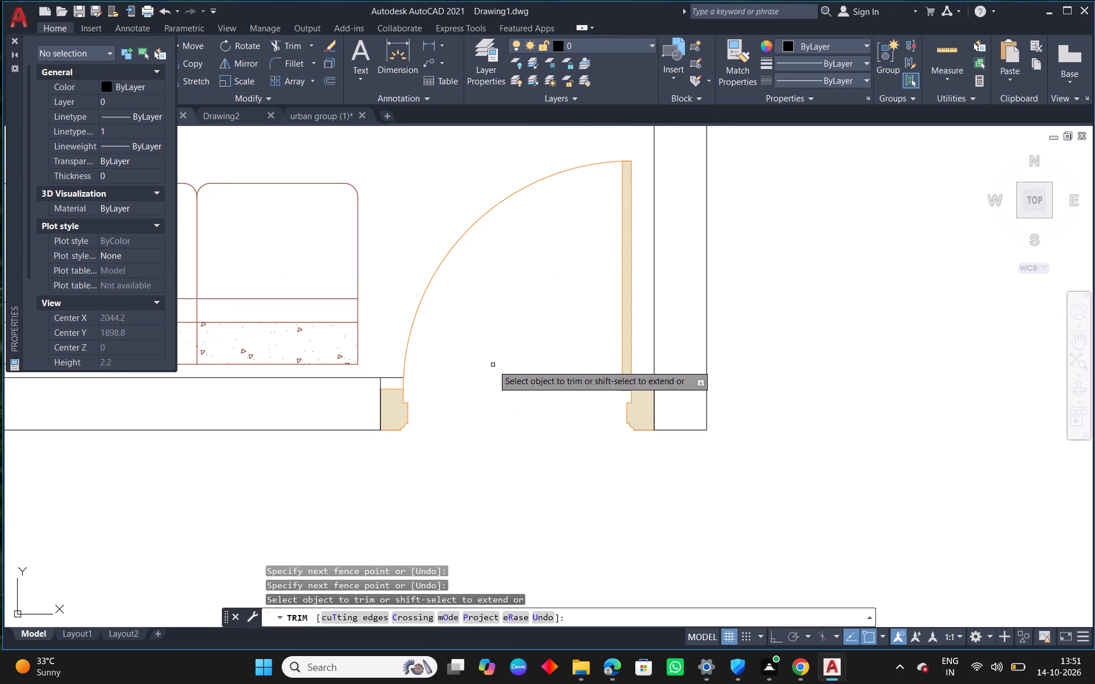
key("Escape")
Fillet the bottom wall's inner line with the new jamb line beside the sofa, using radius 0.
key("f")
key("space")
left_click(372, 380)
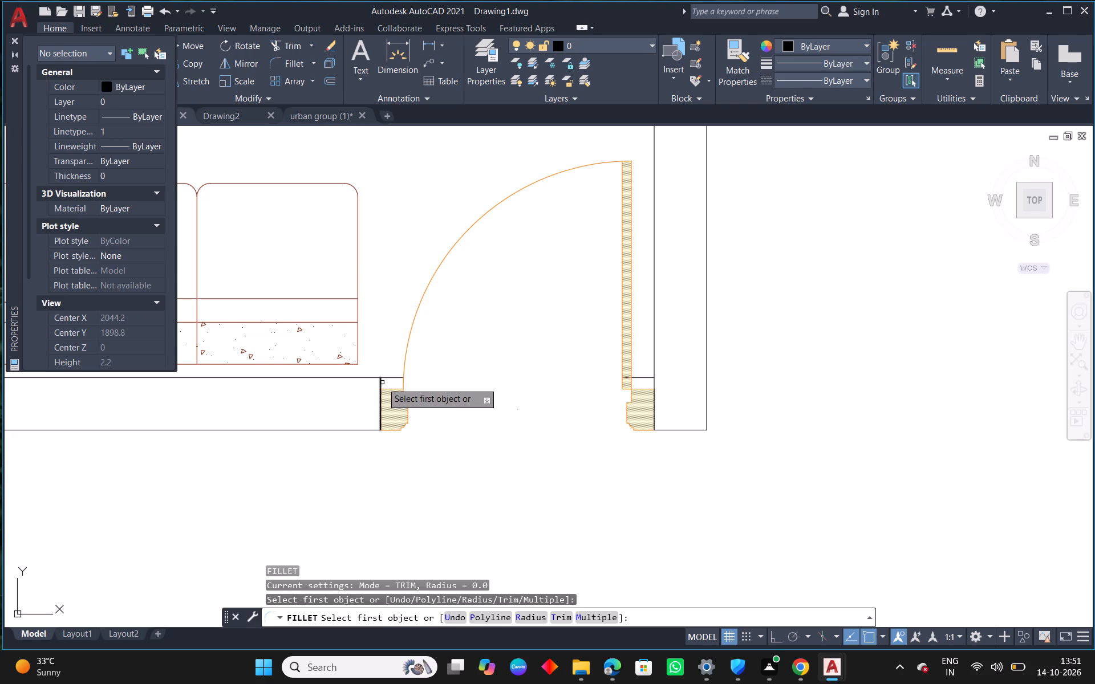
left_click(382, 382)
left_click(366, 377)
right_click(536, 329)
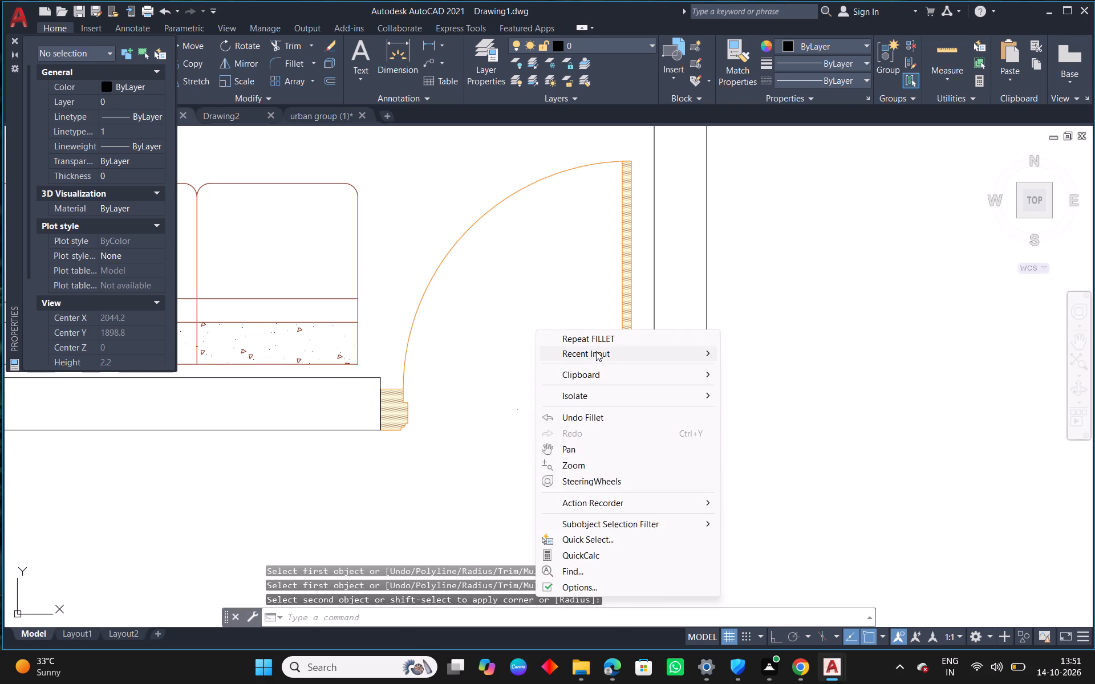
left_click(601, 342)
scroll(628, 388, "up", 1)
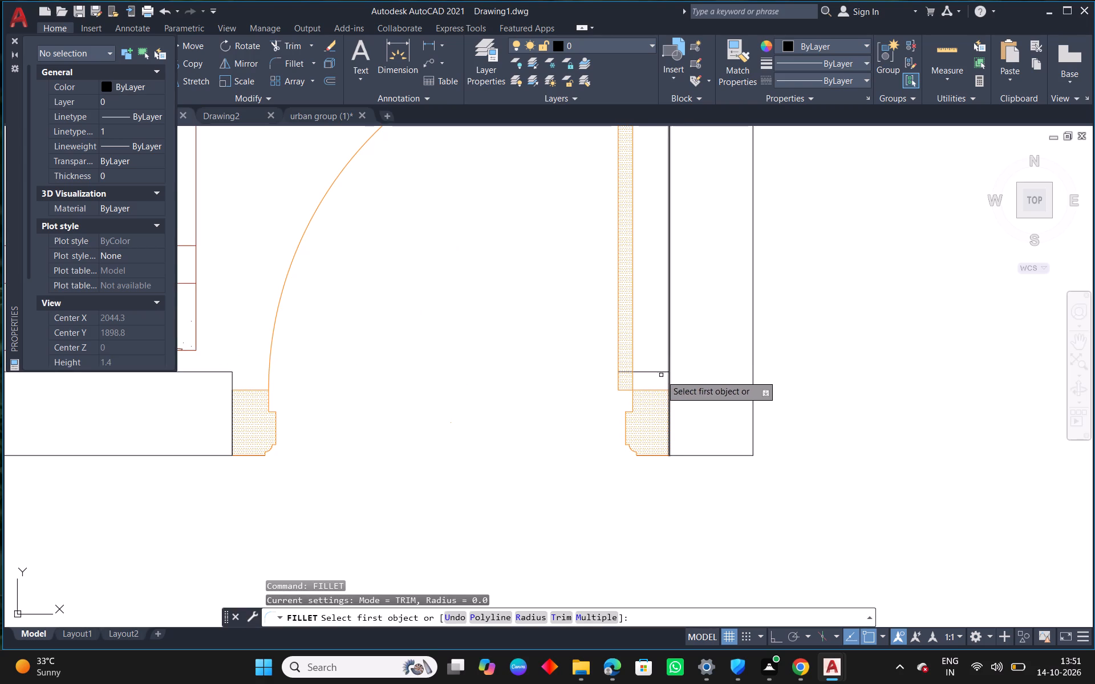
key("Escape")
Delete the leftover inner wall line segment above the door's hinge-side jamb.
left_click(656, 373)
key("Delete")
Move the loose shelves block with its blue line into the bottom-wall recess, the line's end touching the stub wall beside the sofa.
scroll(658, 377, "down", 5)
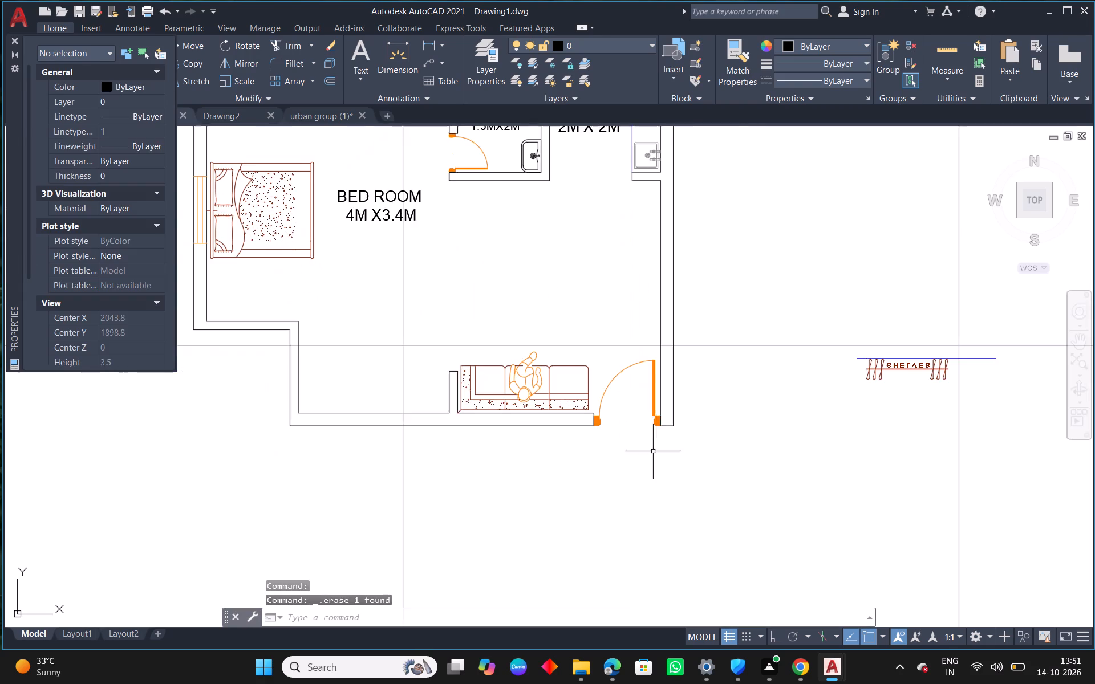
middle_click_drag(554, 475, 579, 466)
scroll(553, 387, "up", 2)
scroll(537, 429, "down", 2)
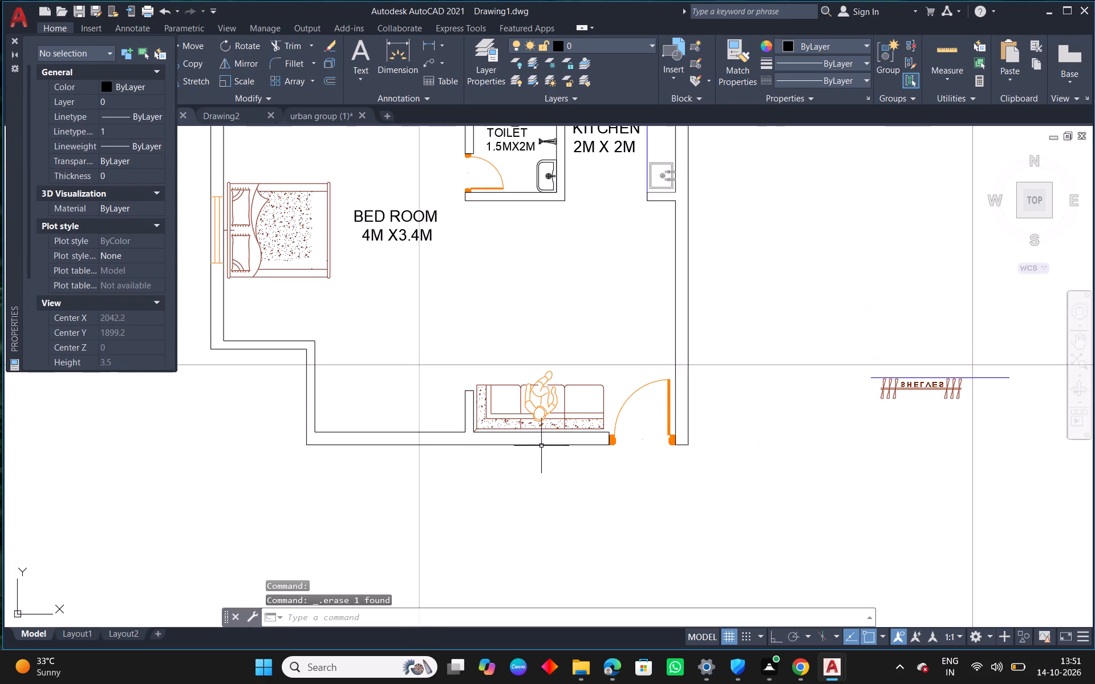
scroll(558, 472, "down", 1)
middle_click_drag(682, 507, 618, 445)
left_click_drag(807, 404, 783, 390)
left_click(641, 295)
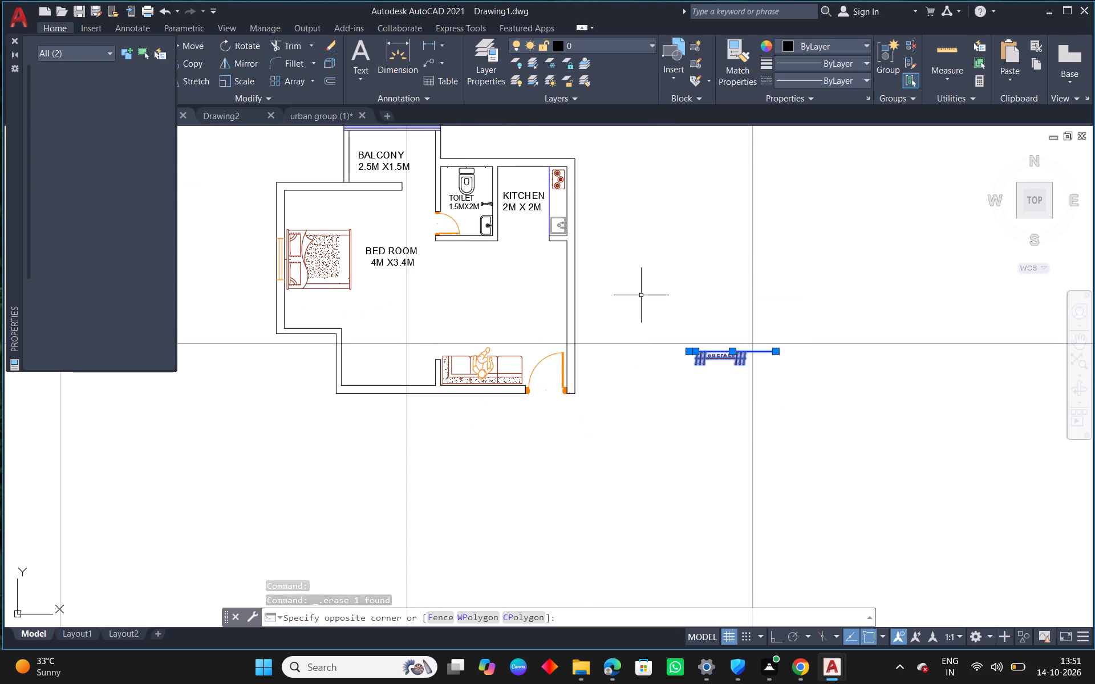
type("m")
key("space")
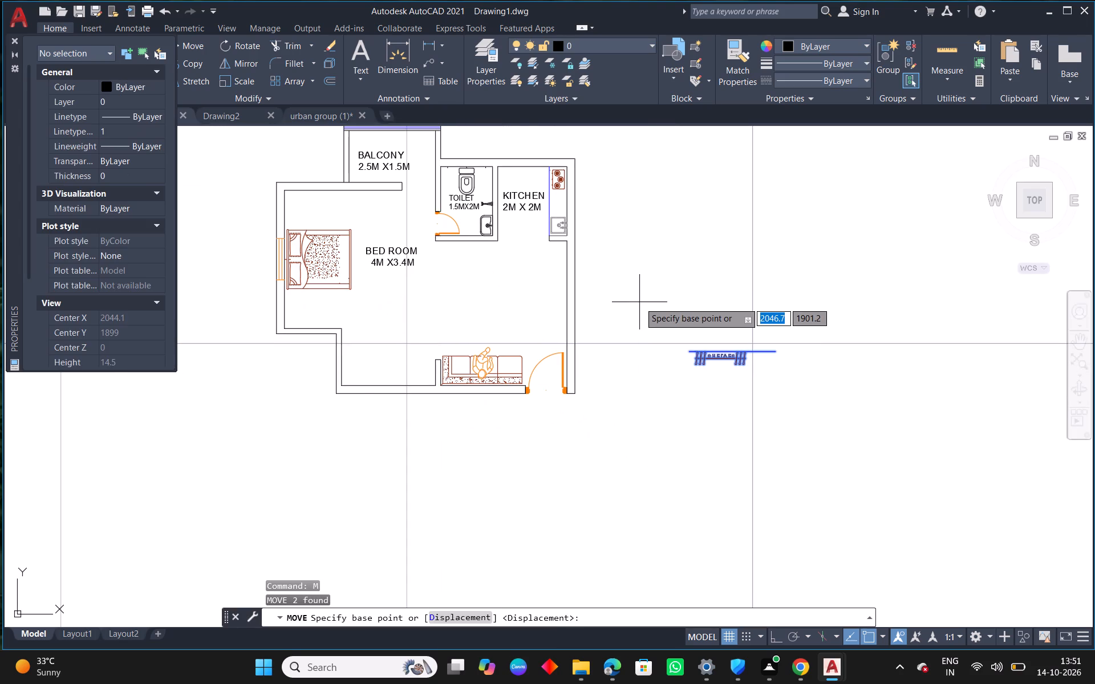
left_click(775, 352)
scroll(432, 373, "up", 2)
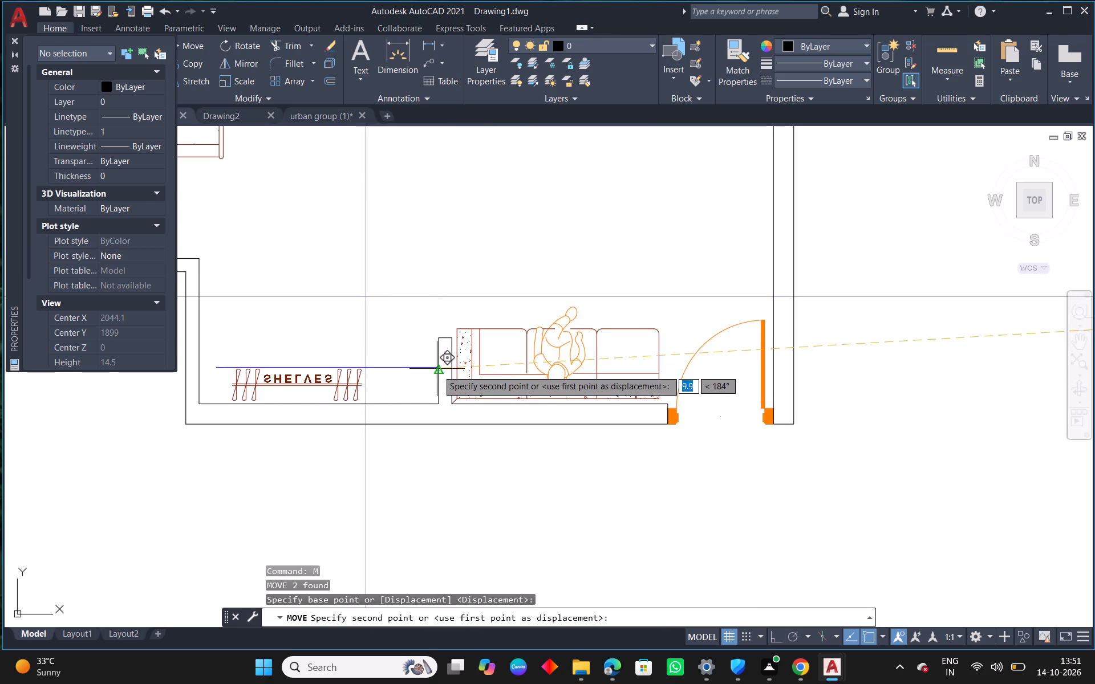
left_click(437, 370)
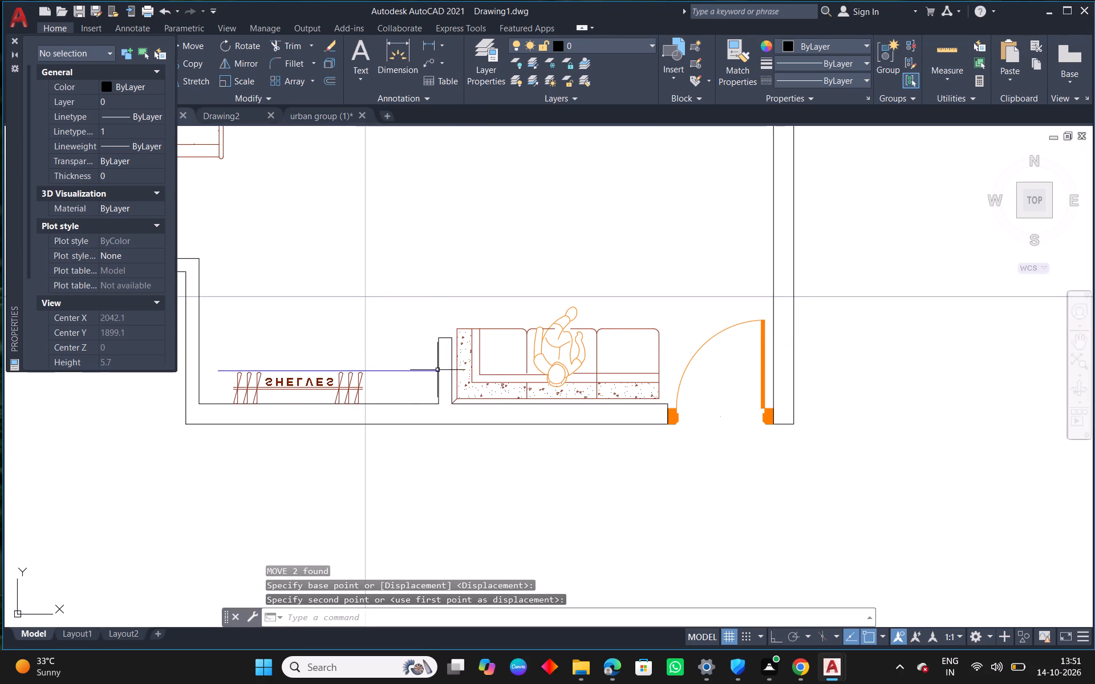
Add a horizontal dimension across the room below the kitchen, from the toilet wall's lower corner to the side wall's inner line.
scroll(425, 388, "down", 2)
middle_click_drag(428, 456, 529, 435)
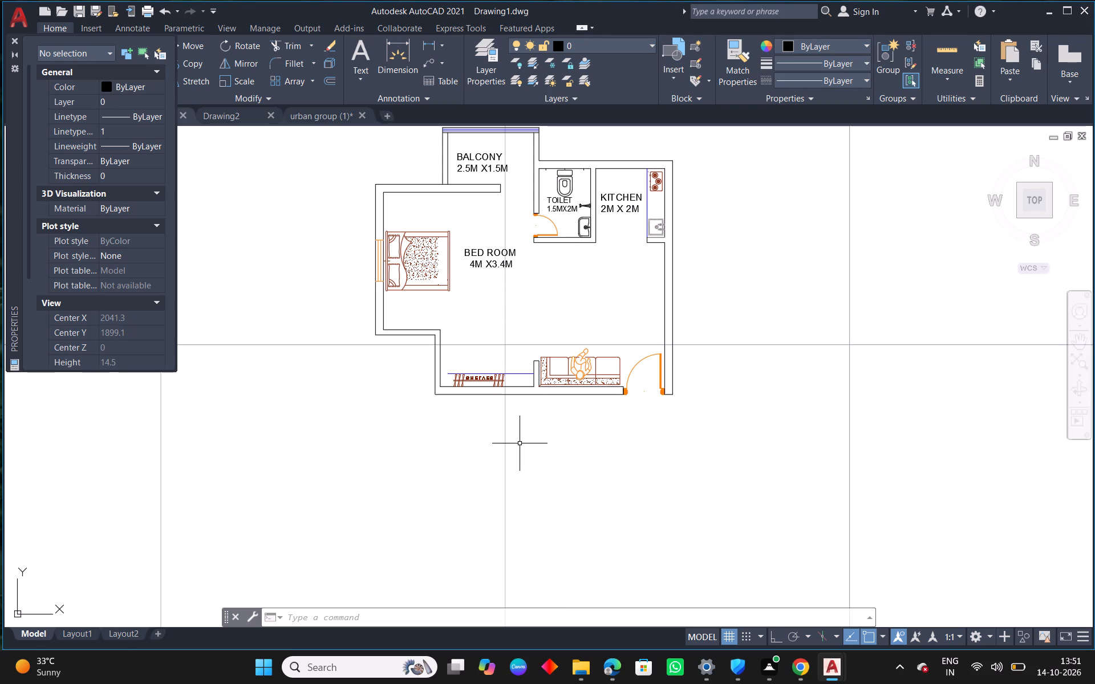
middle_click_drag(545, 370, 512, 385)
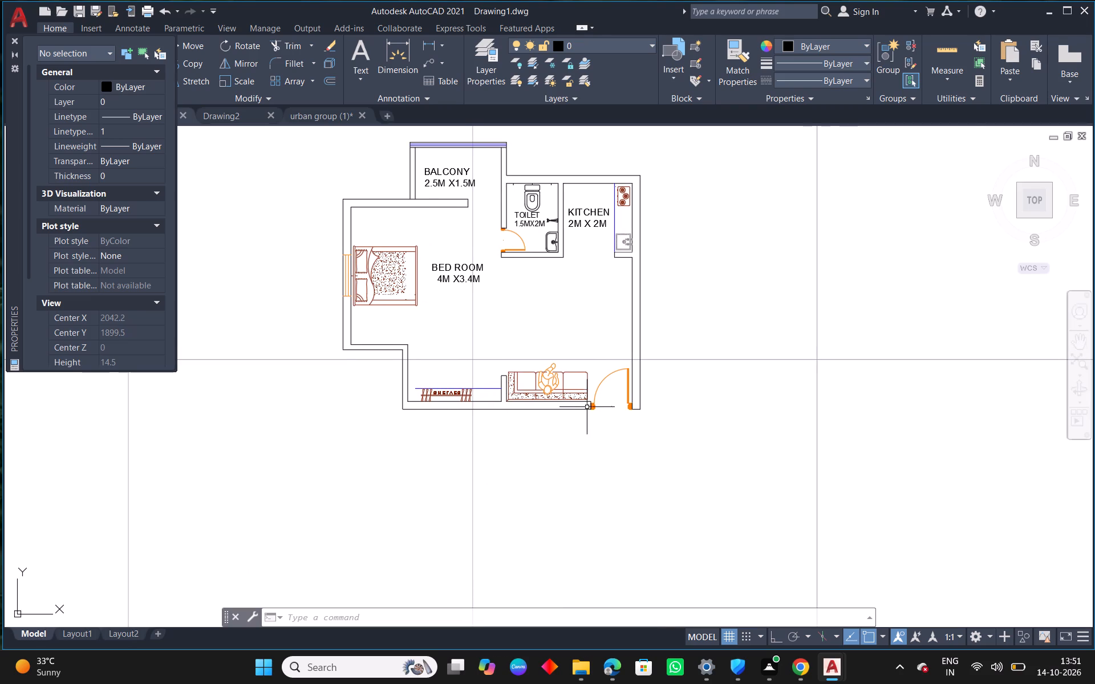
scroll(560, 252, "up", 1)
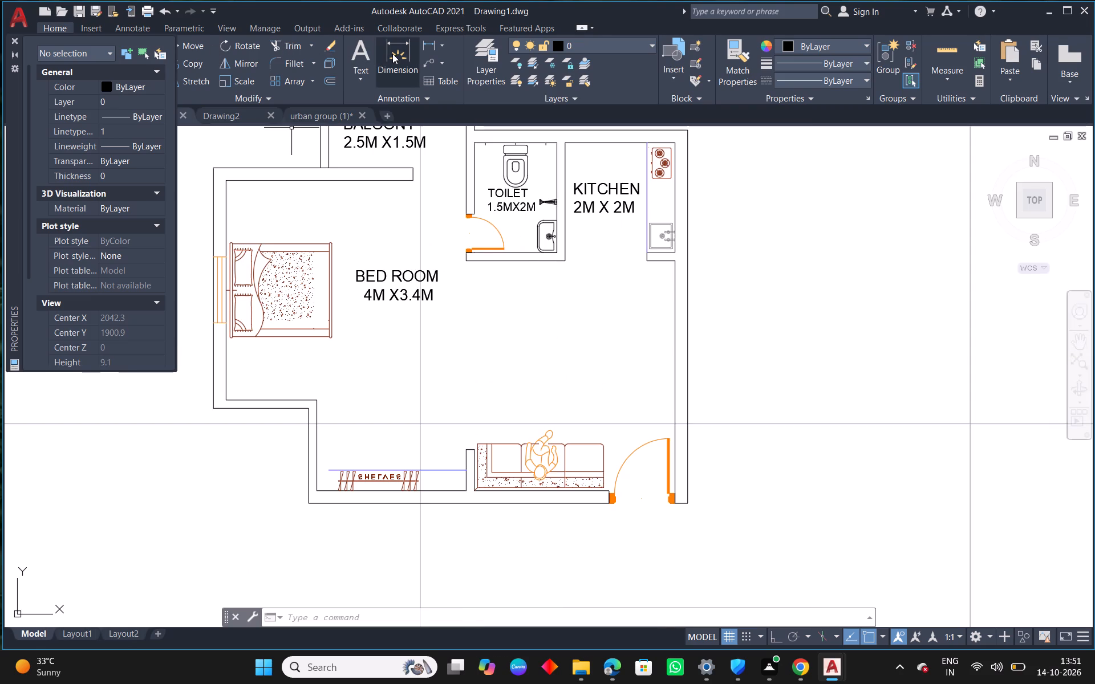
left_click(392, 54)
left_click(467, 263)
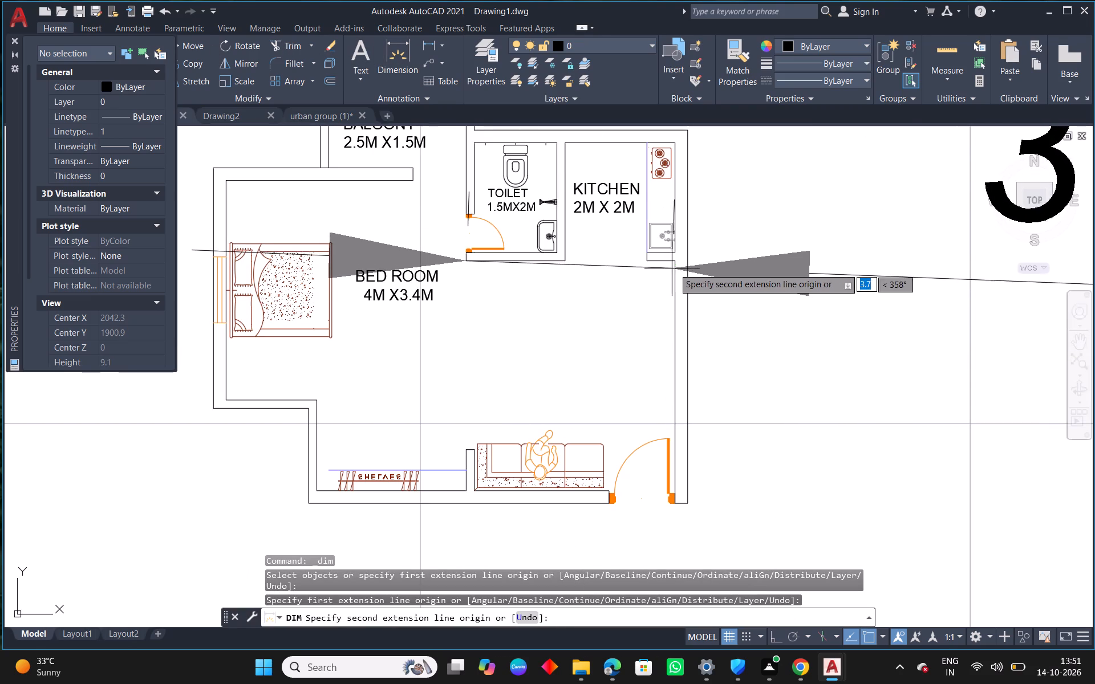
left_click(676, 258)
left_click(657, 308)
scroll(603, 321, "down", 3)
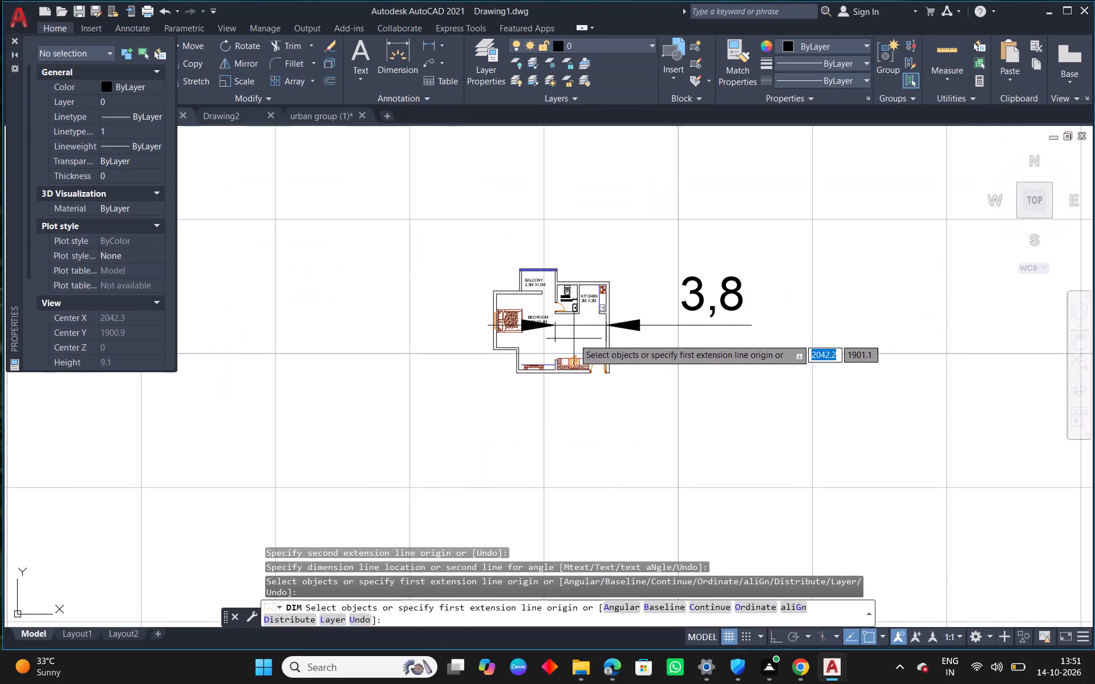
scroll(572, 341, "up", 3)
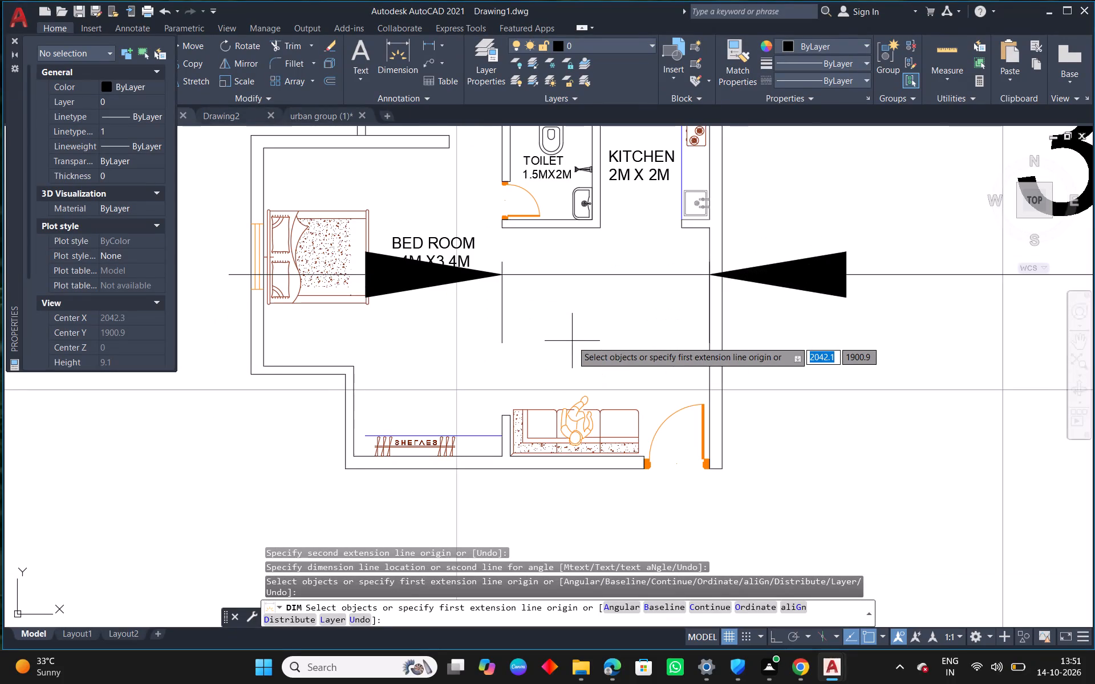
key("Escape")
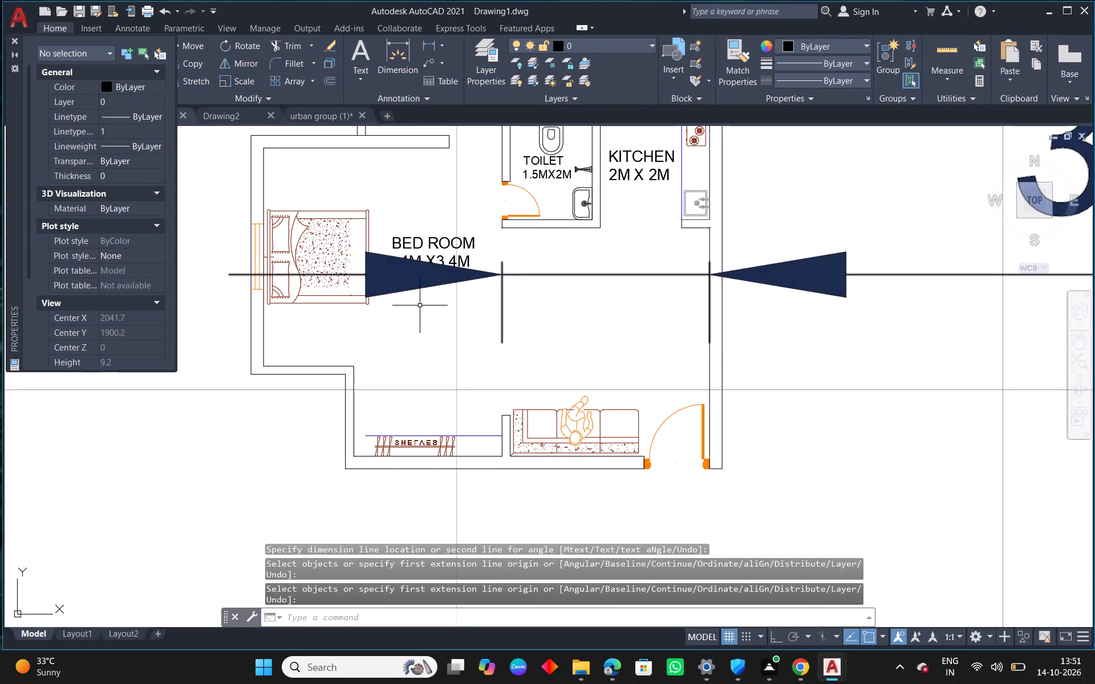
List the properties of the inner wall line beneath the shelves to check its length.
scroll(419, 316, "down", 1)
middle_click_drag(491, 331, 490, 310)
scroll(438, 383, "up", 1)
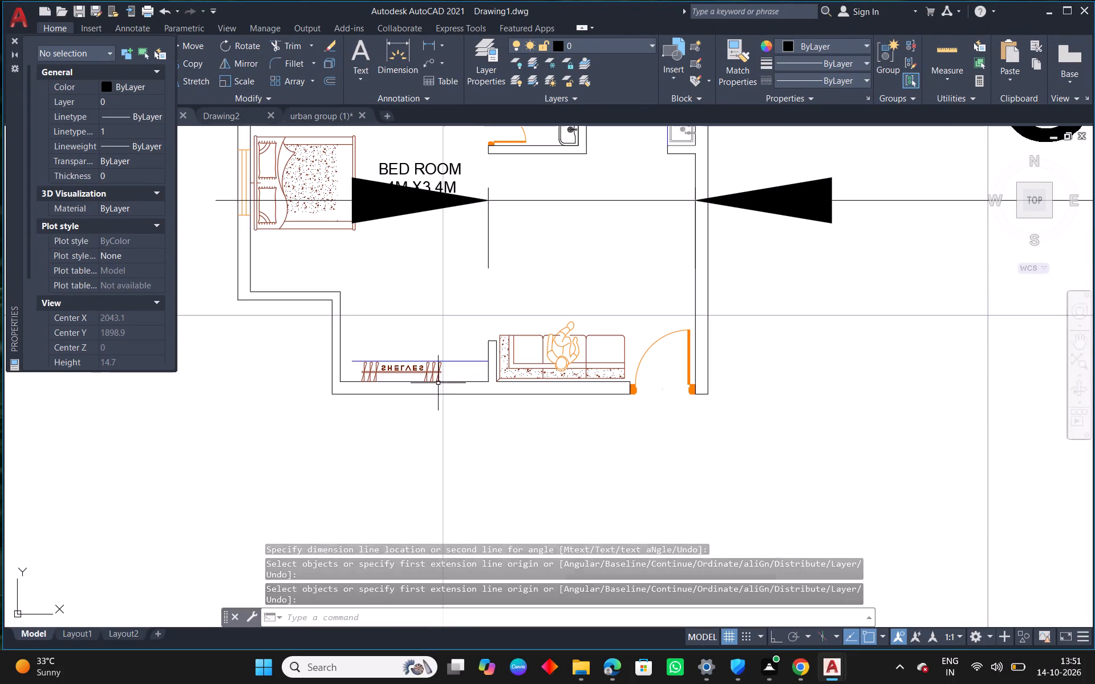
left_click(456, 382)
type("li")
key("space")
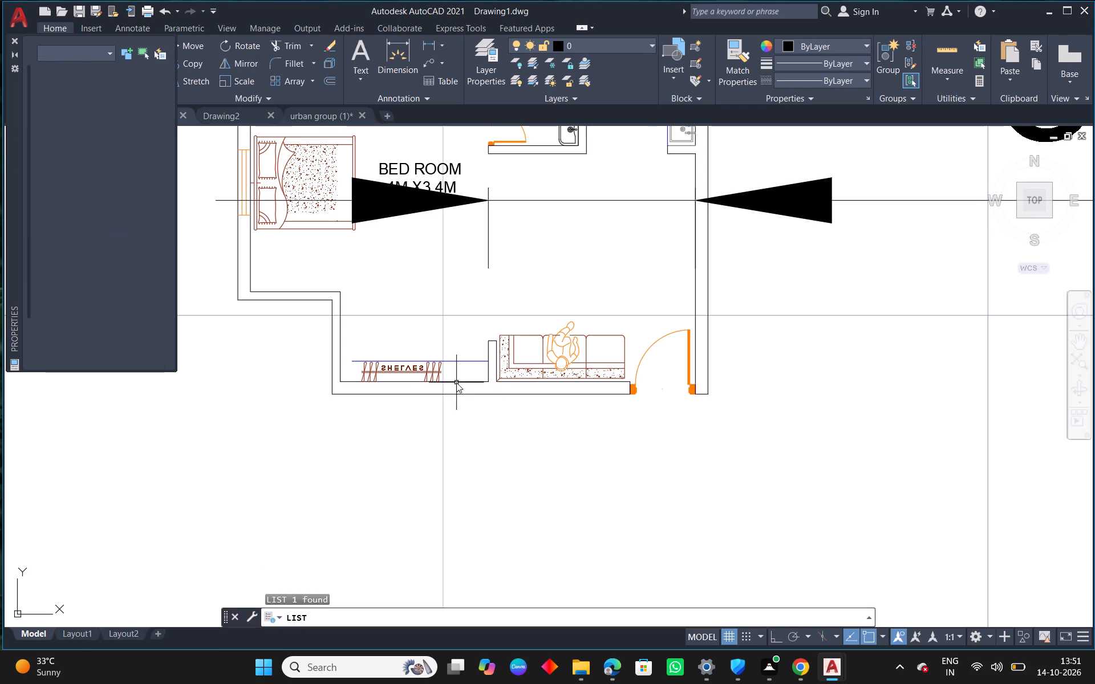
left_click(422, 295)
key("Escape")
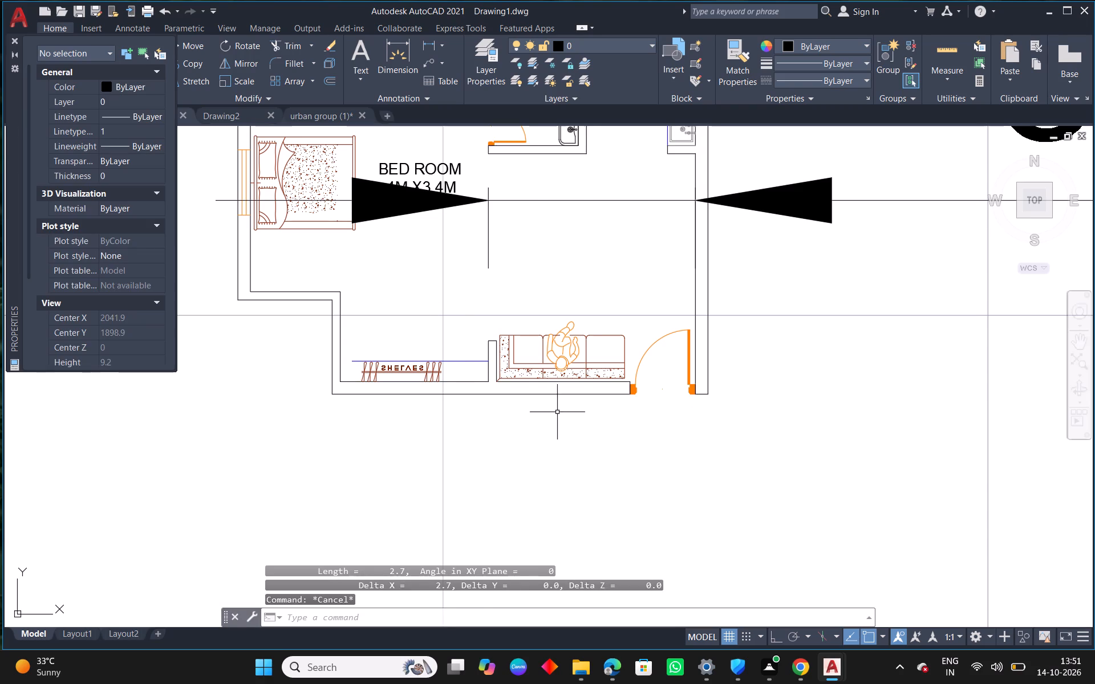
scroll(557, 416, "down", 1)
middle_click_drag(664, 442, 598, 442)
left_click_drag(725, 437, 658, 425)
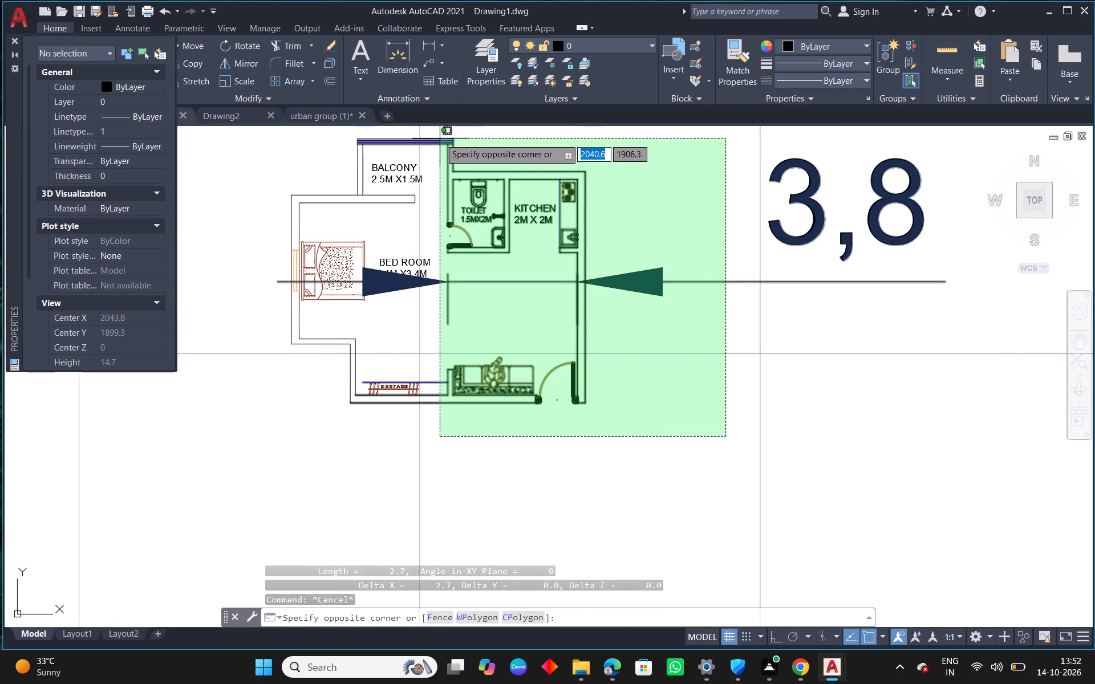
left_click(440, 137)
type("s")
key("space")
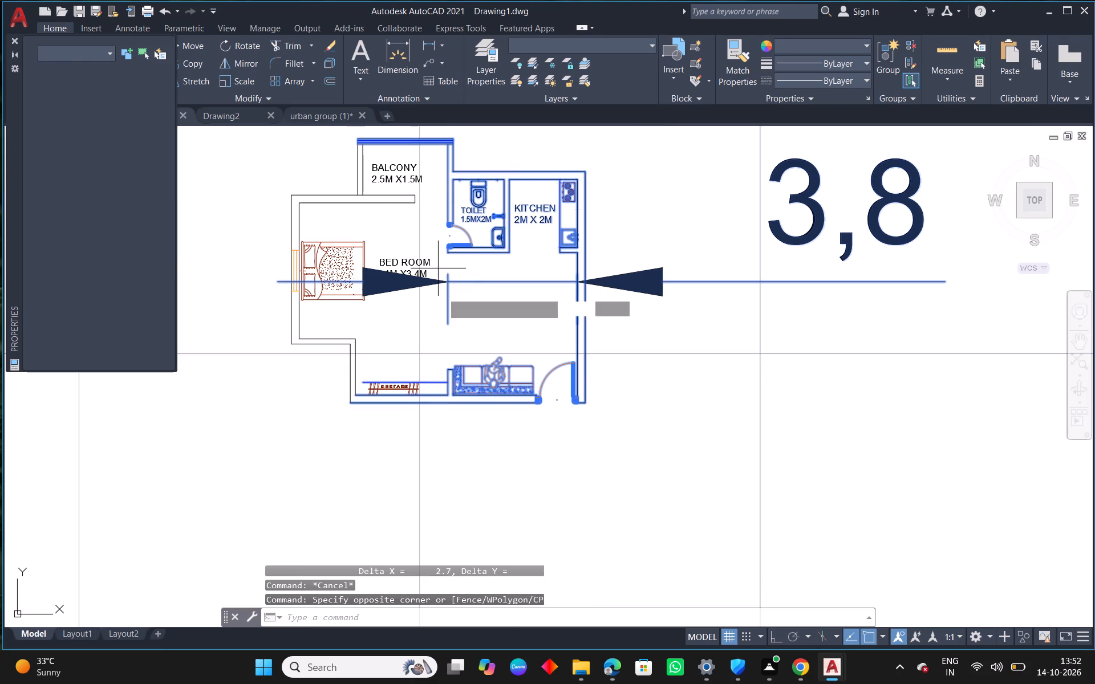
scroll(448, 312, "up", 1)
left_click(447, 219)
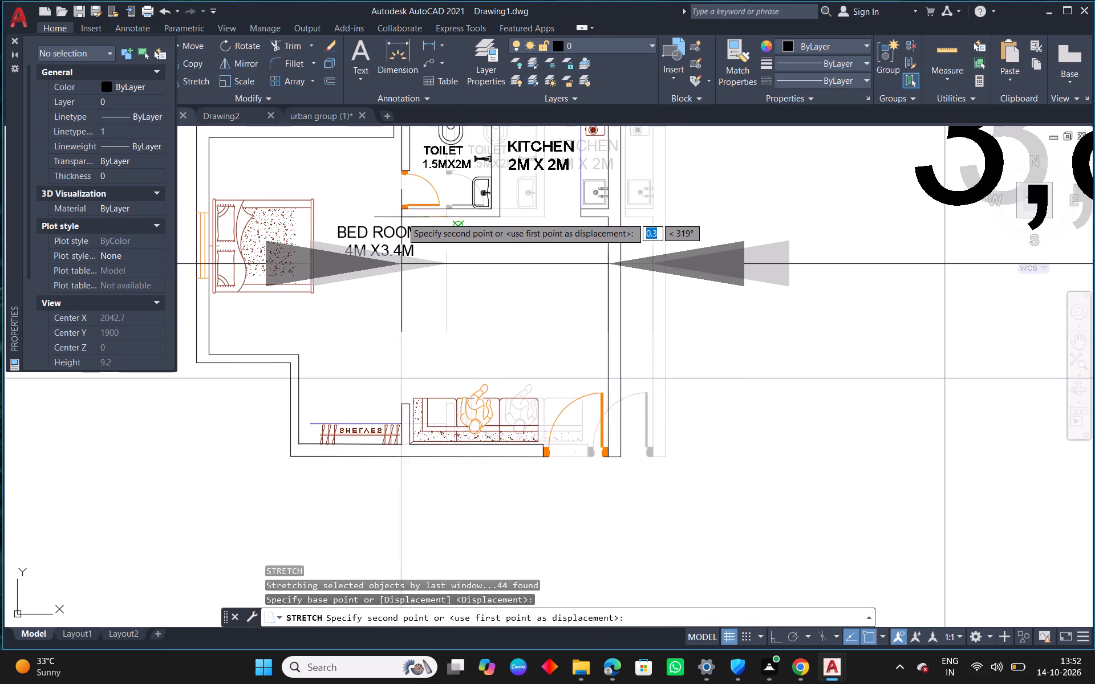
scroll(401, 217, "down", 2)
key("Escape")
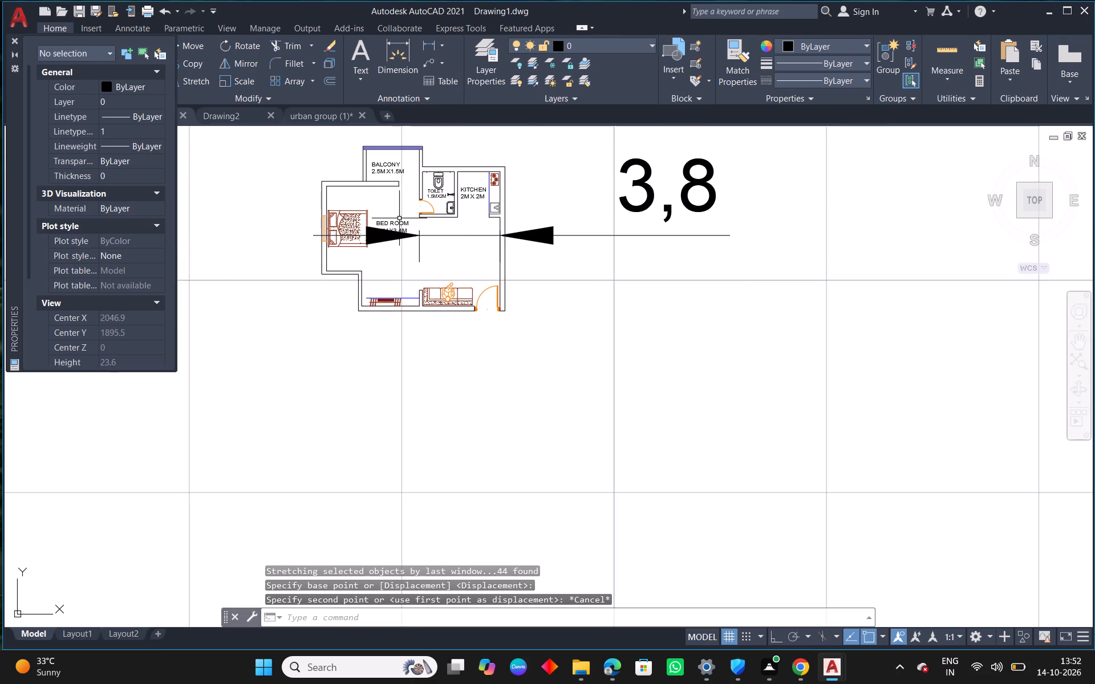
Stretch the toilet, kitchen and sofa side of the plan 0.3 m horizontally toward the bedroom with Ortho on, cutting through the balcony and shelves recess.
middle_click_drag(466, 244, 463, 264)
left_click(543, 142)
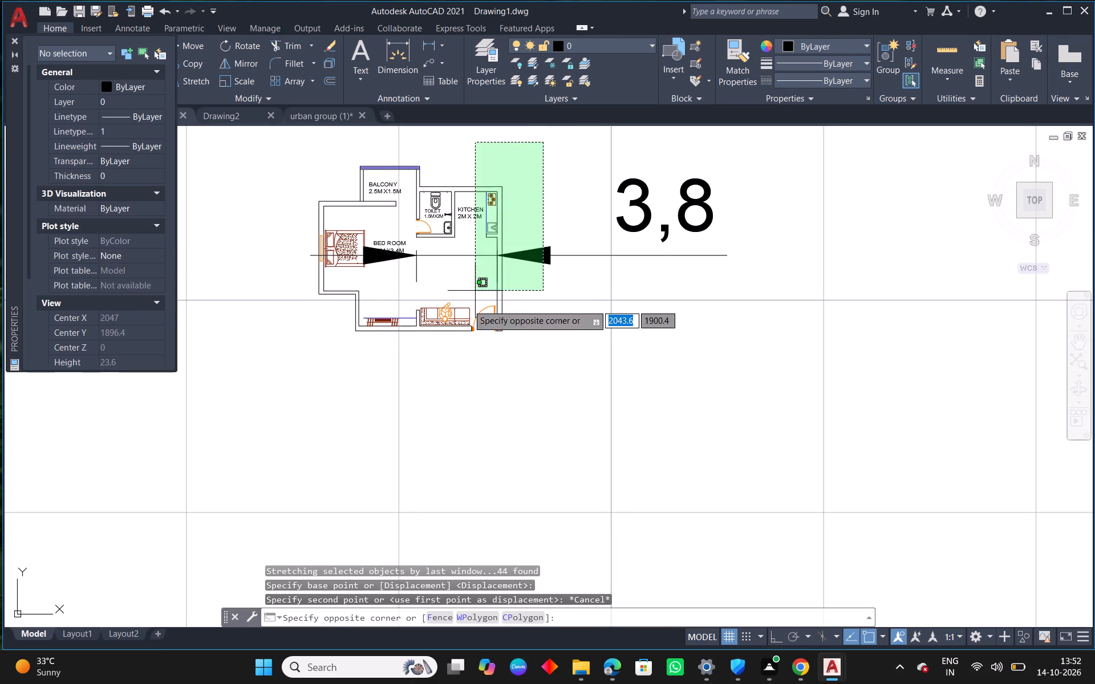
left_click(389, 363)
type("s")
key("space")
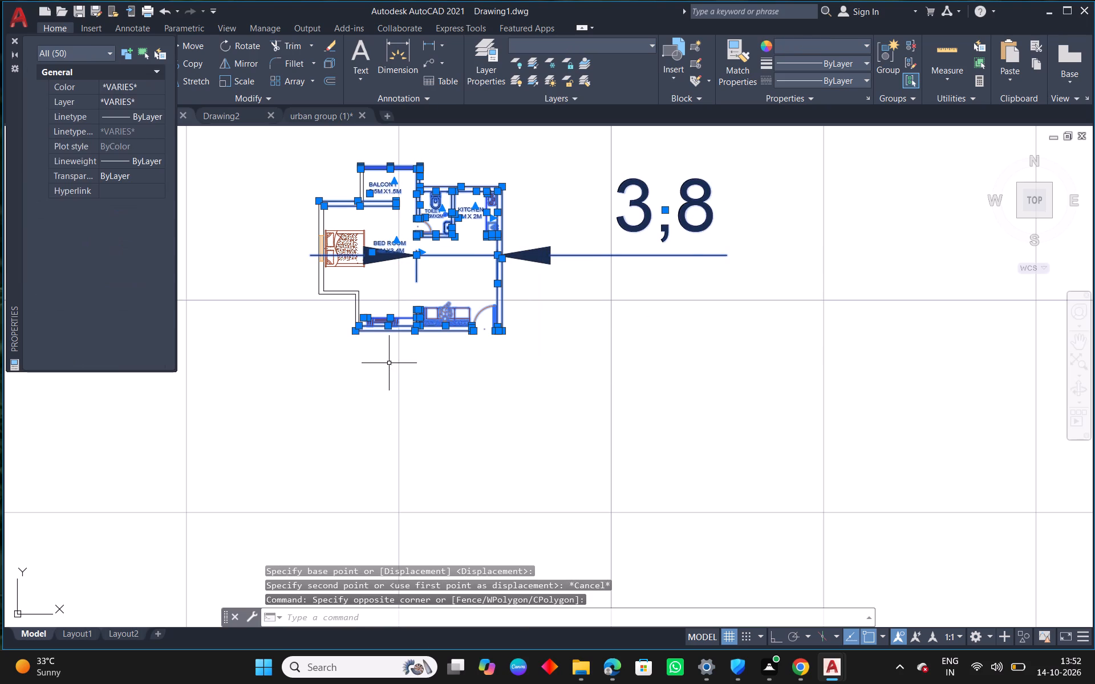
scroll(473, 274, "up", 2)
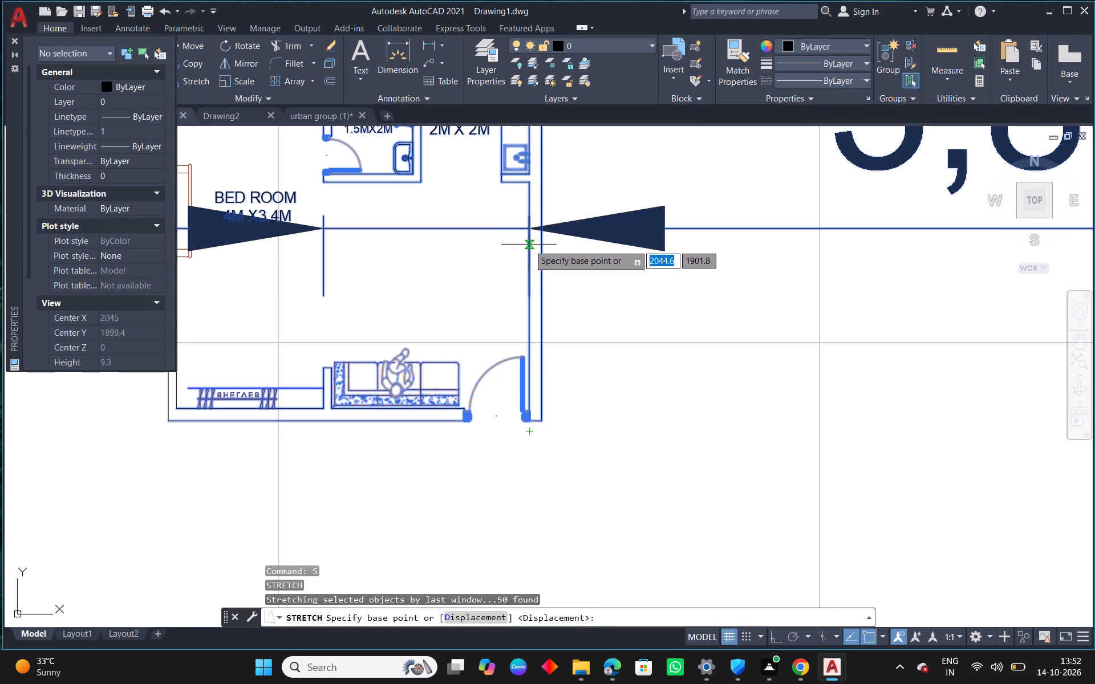
left_click_drag(529, 245, 517, 245)
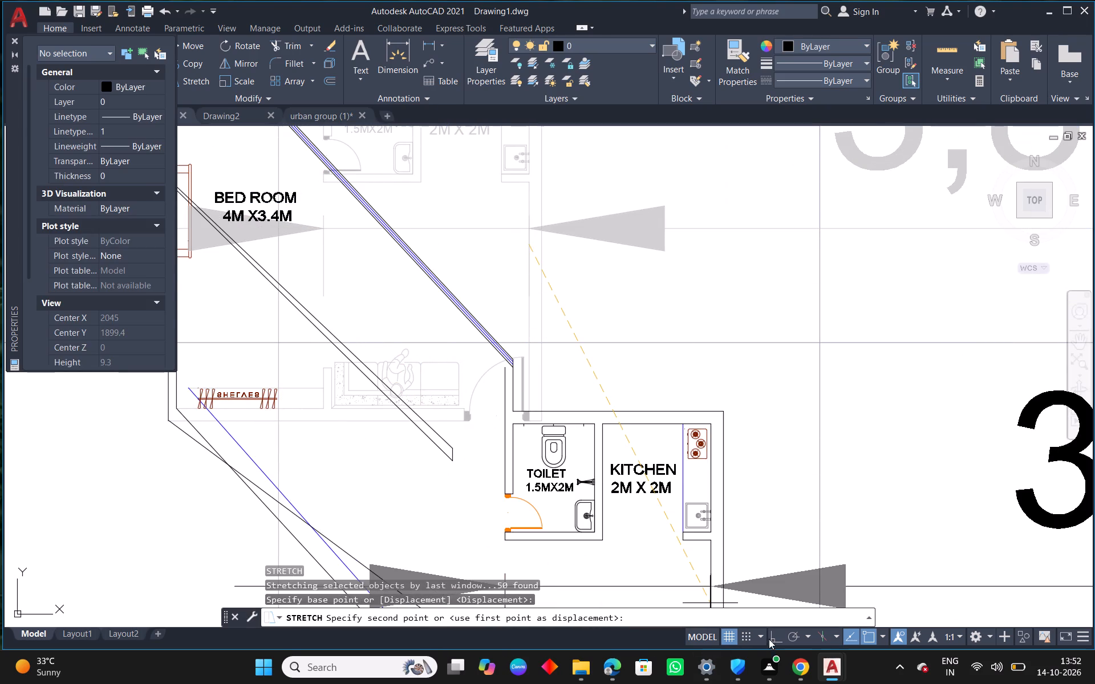
left_click(772, 635)
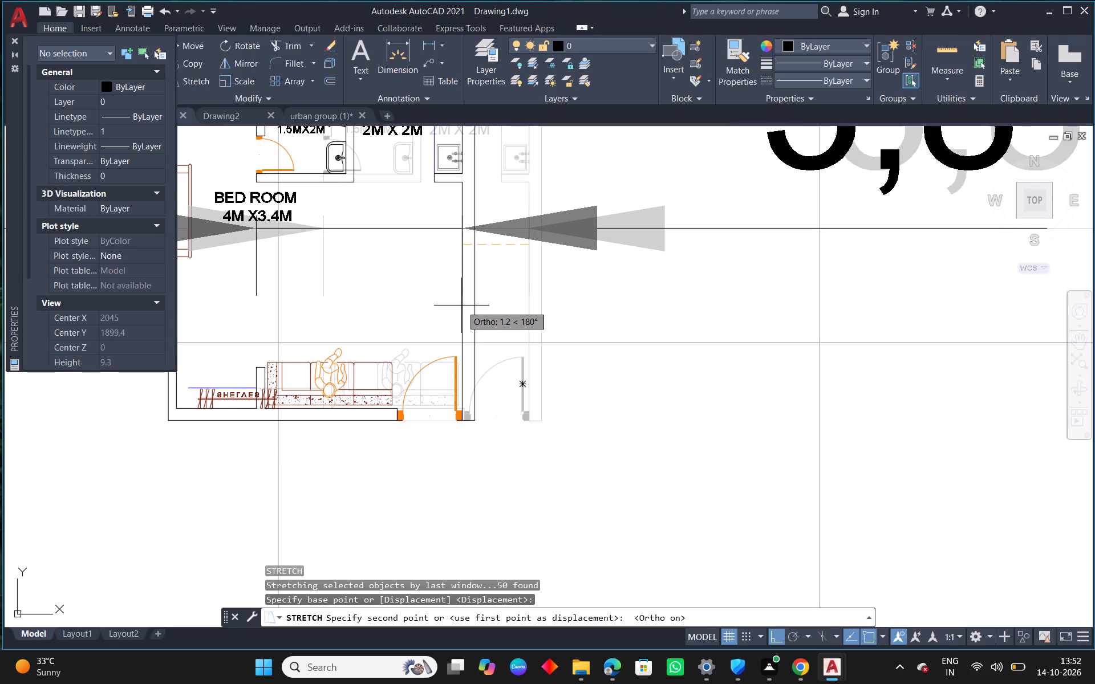
type("0.")
key("3")
key("Return")
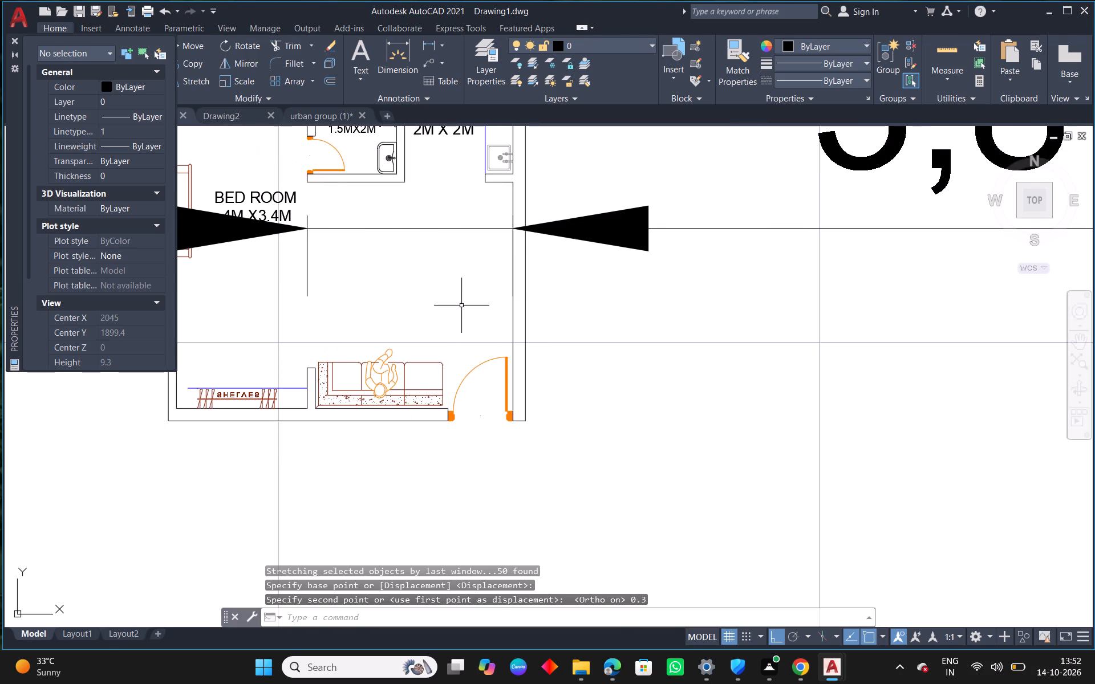
scroll(460, 327, "down", 2)
scroll(476, 298, "up", 1)
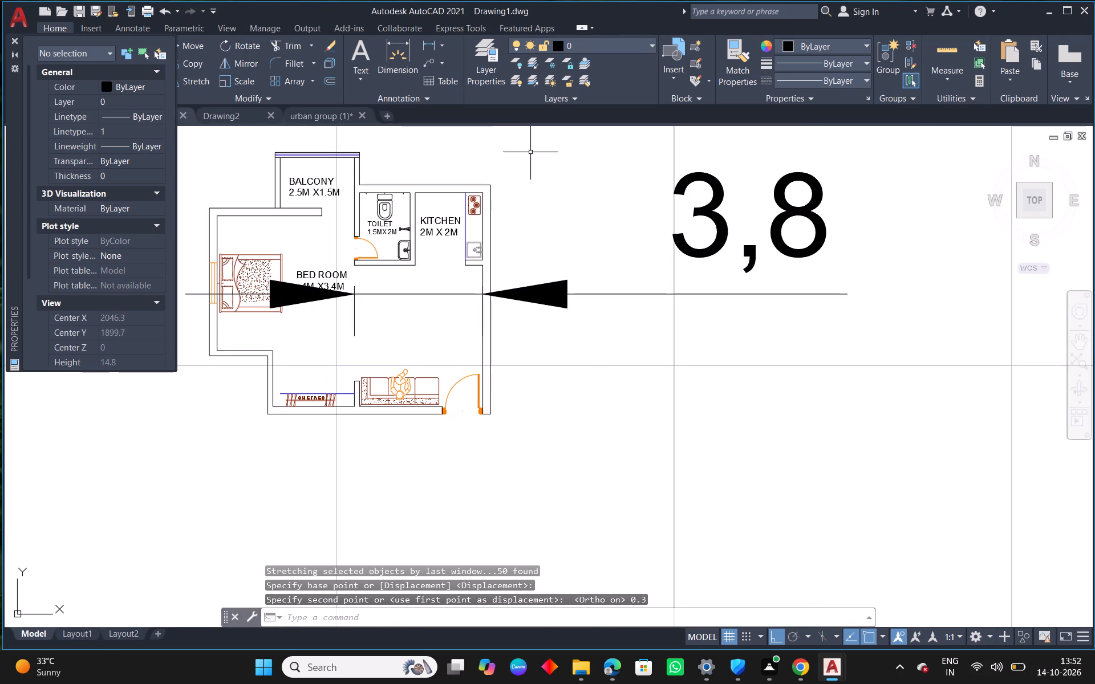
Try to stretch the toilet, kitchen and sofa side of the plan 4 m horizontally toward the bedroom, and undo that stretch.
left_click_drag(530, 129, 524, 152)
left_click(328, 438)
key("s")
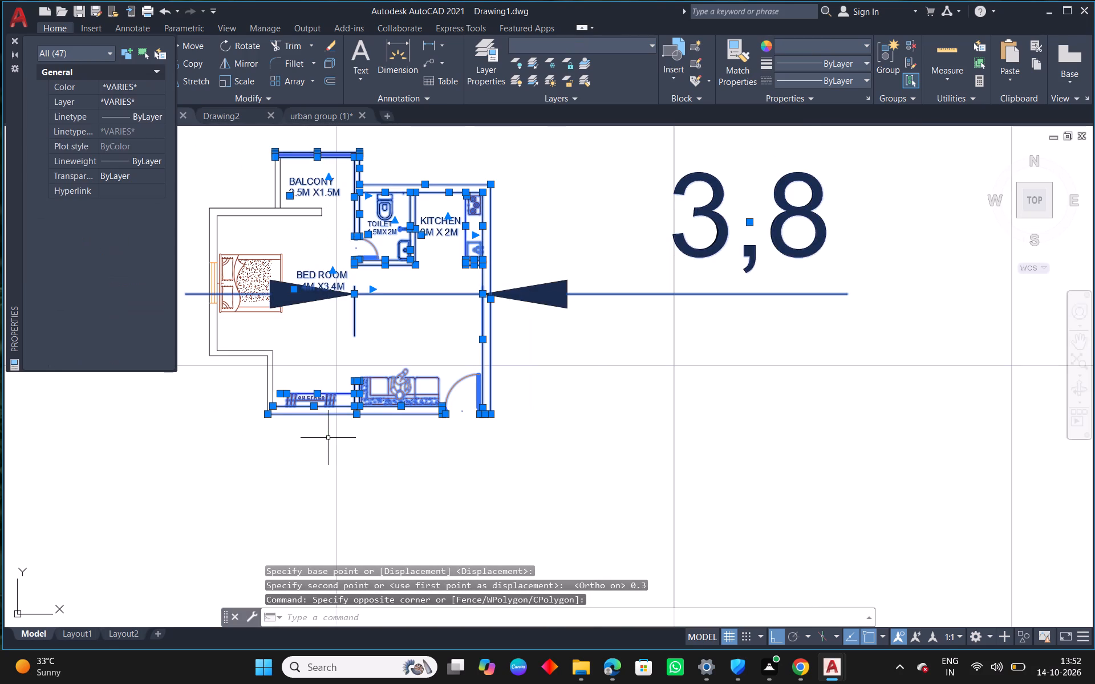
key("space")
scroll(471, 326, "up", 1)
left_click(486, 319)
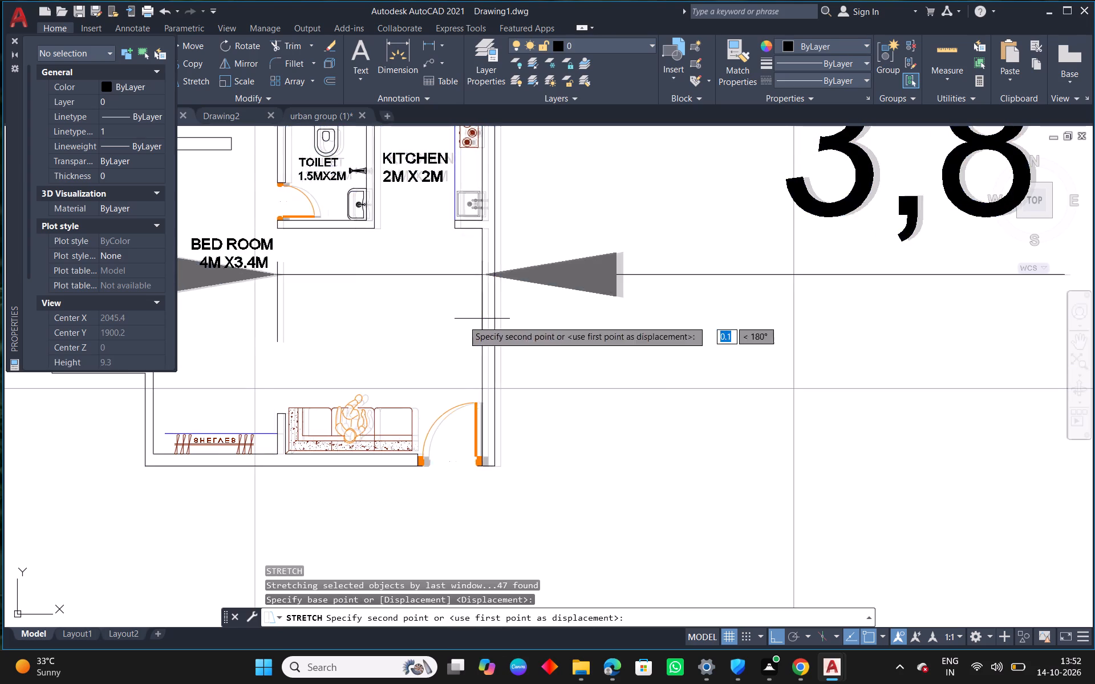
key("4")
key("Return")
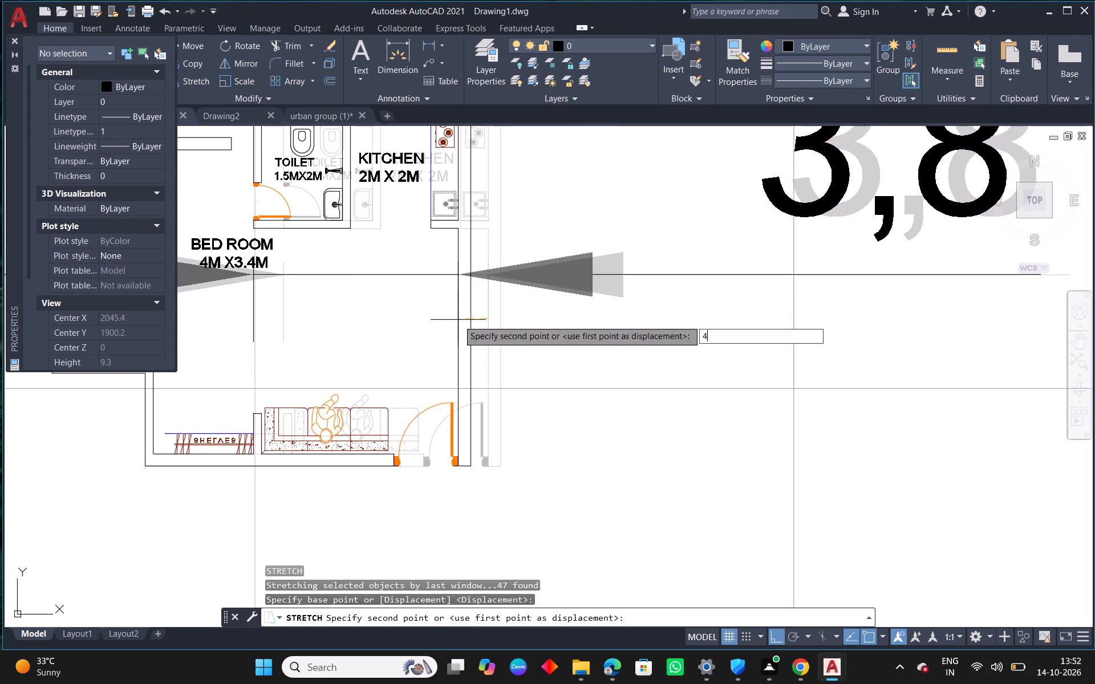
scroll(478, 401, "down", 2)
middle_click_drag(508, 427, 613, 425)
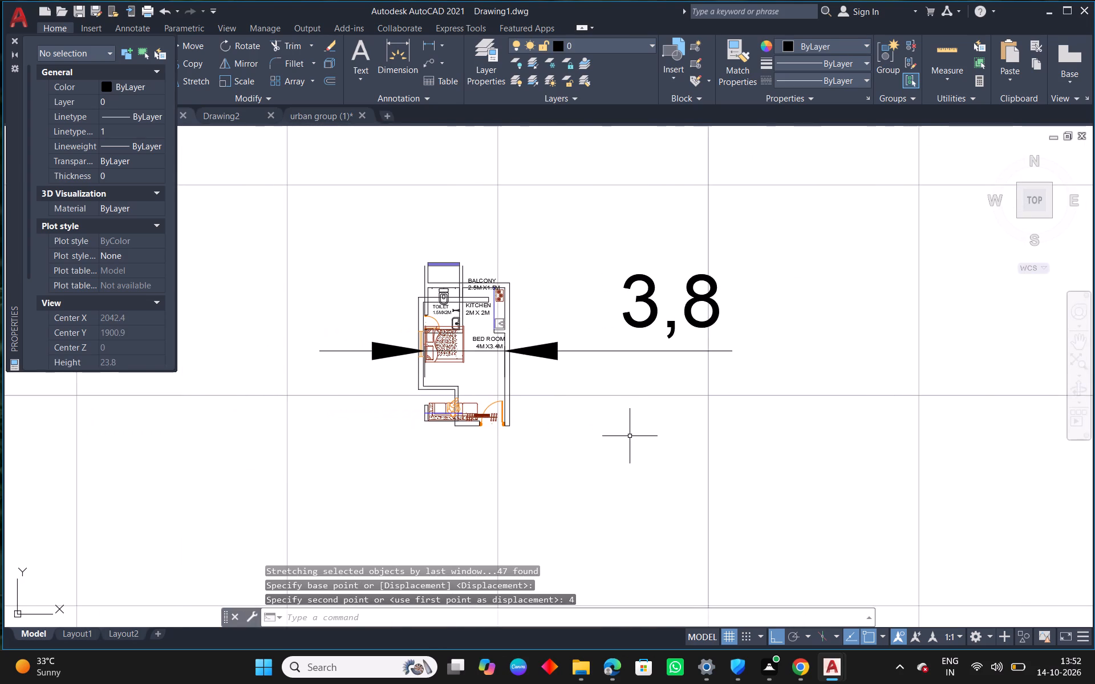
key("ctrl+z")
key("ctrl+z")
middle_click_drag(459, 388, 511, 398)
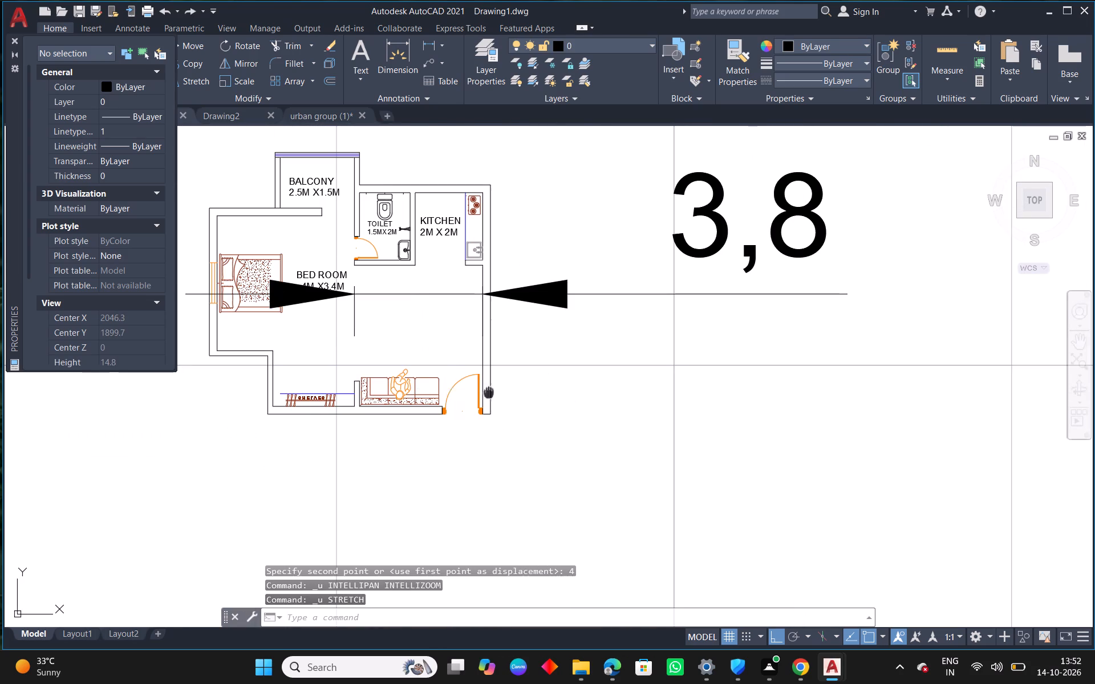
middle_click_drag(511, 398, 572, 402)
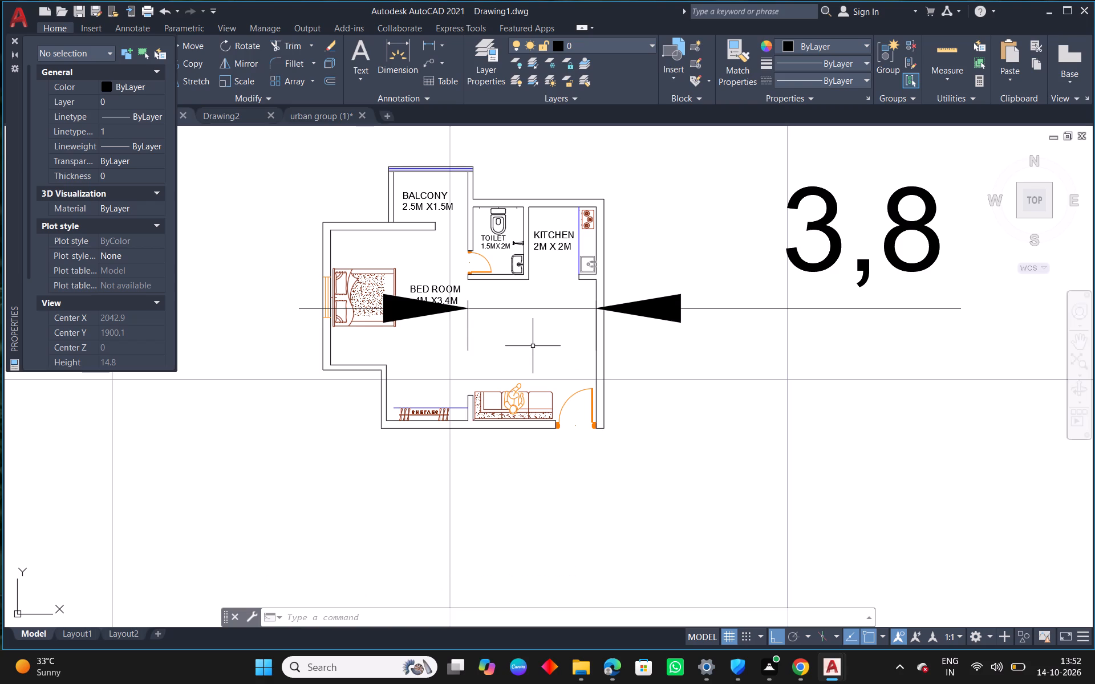
List the properties of the inner wall line below the bed to check its length.
scroll(382, 372, "up", 1)
left_click(366, 359)
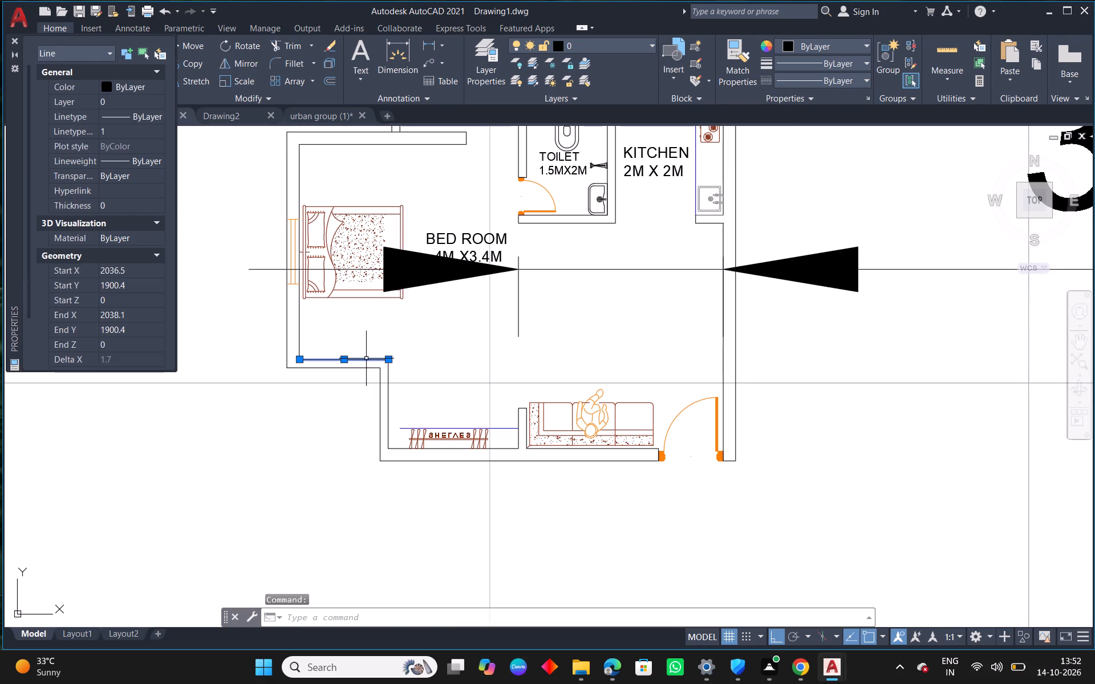
type("li")
key("space")
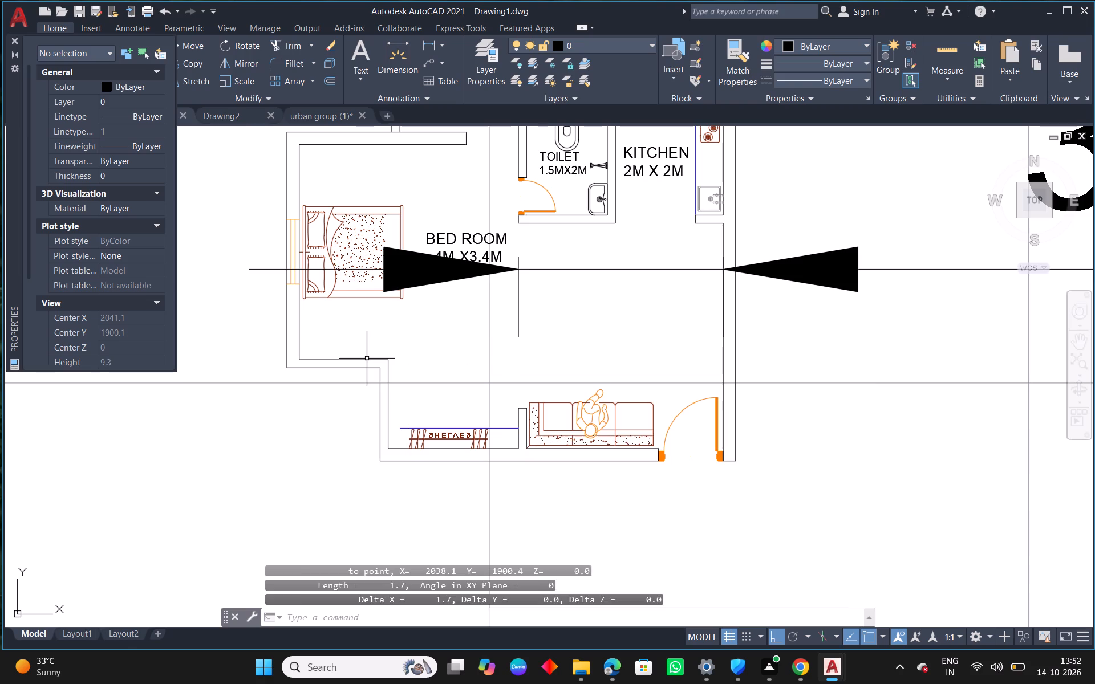
left_click(510, 348)
key("Escape")
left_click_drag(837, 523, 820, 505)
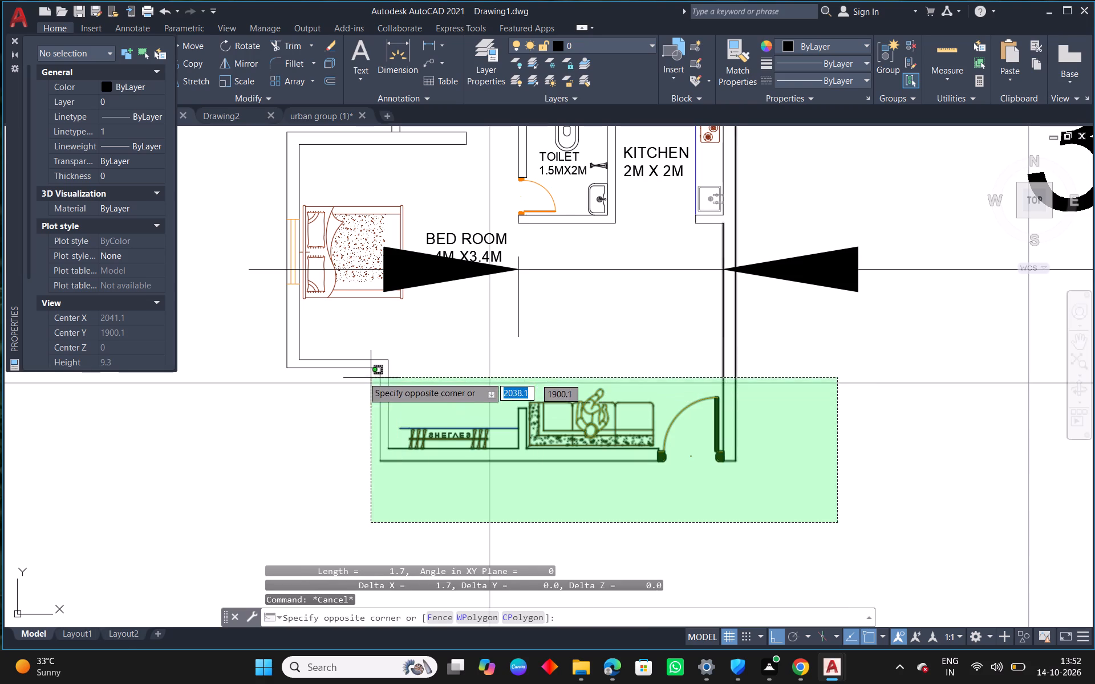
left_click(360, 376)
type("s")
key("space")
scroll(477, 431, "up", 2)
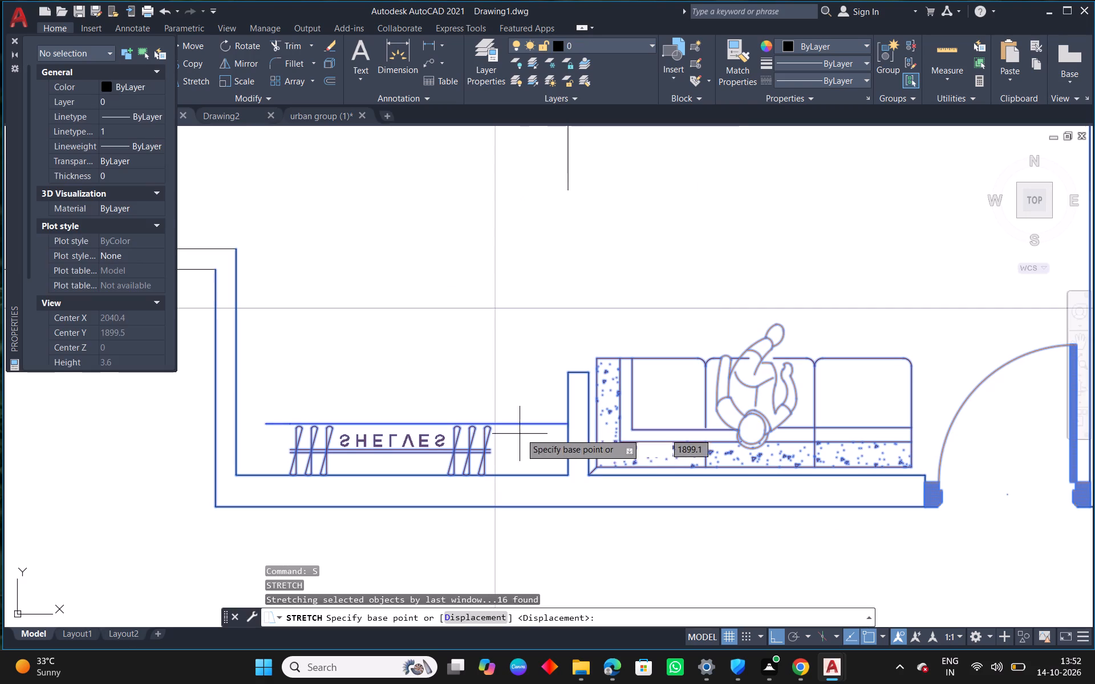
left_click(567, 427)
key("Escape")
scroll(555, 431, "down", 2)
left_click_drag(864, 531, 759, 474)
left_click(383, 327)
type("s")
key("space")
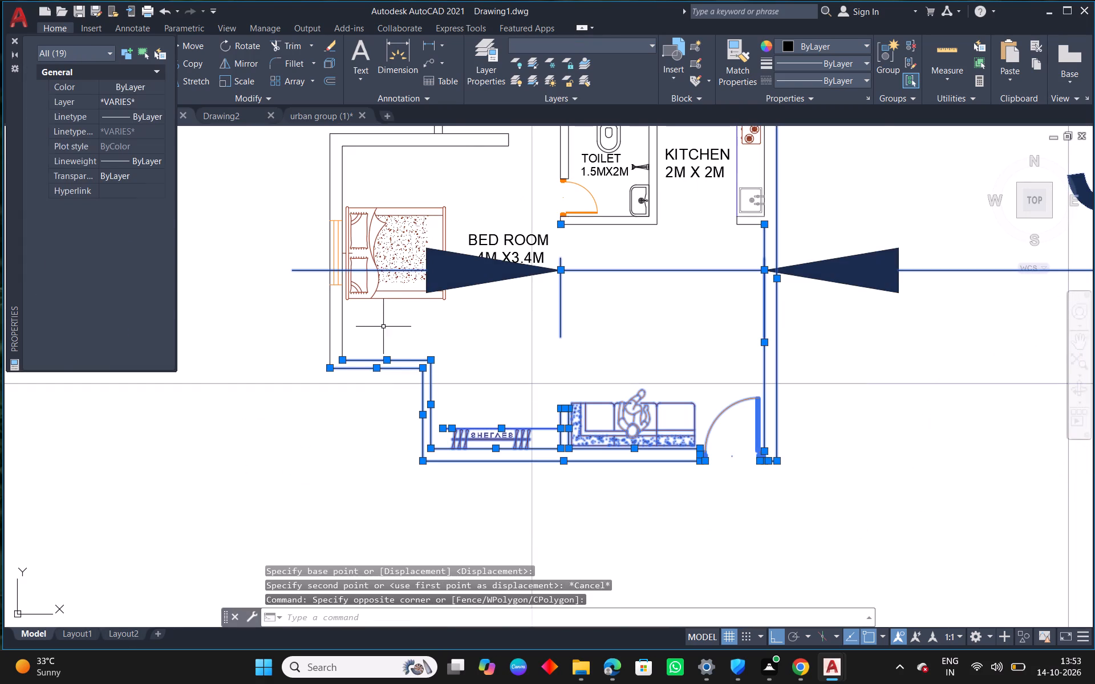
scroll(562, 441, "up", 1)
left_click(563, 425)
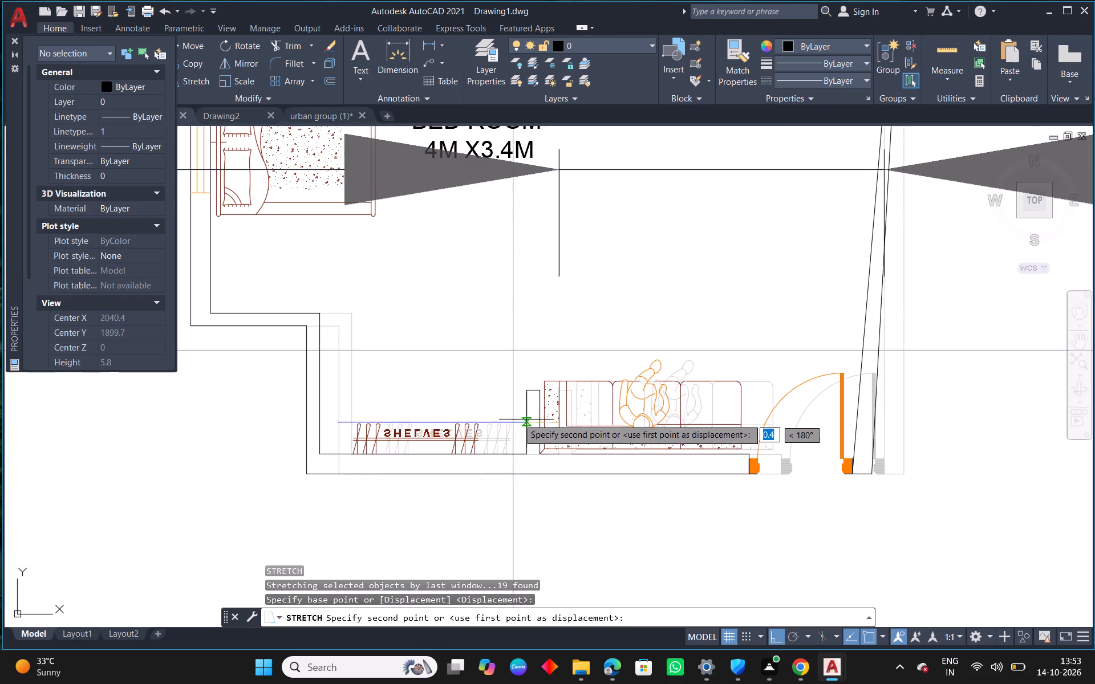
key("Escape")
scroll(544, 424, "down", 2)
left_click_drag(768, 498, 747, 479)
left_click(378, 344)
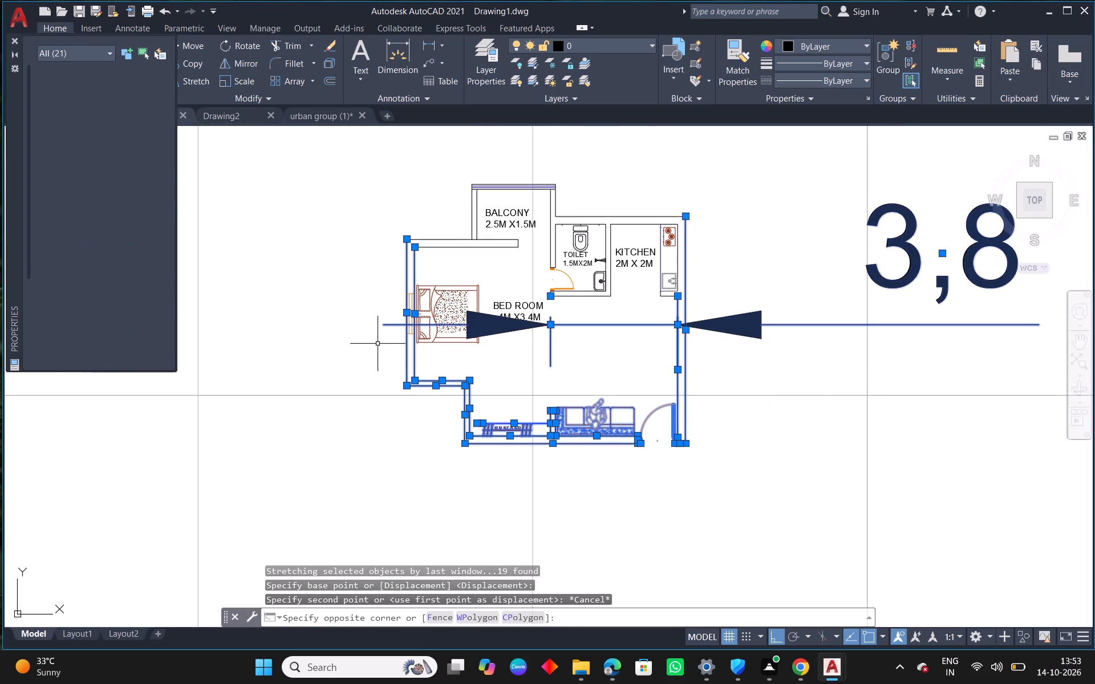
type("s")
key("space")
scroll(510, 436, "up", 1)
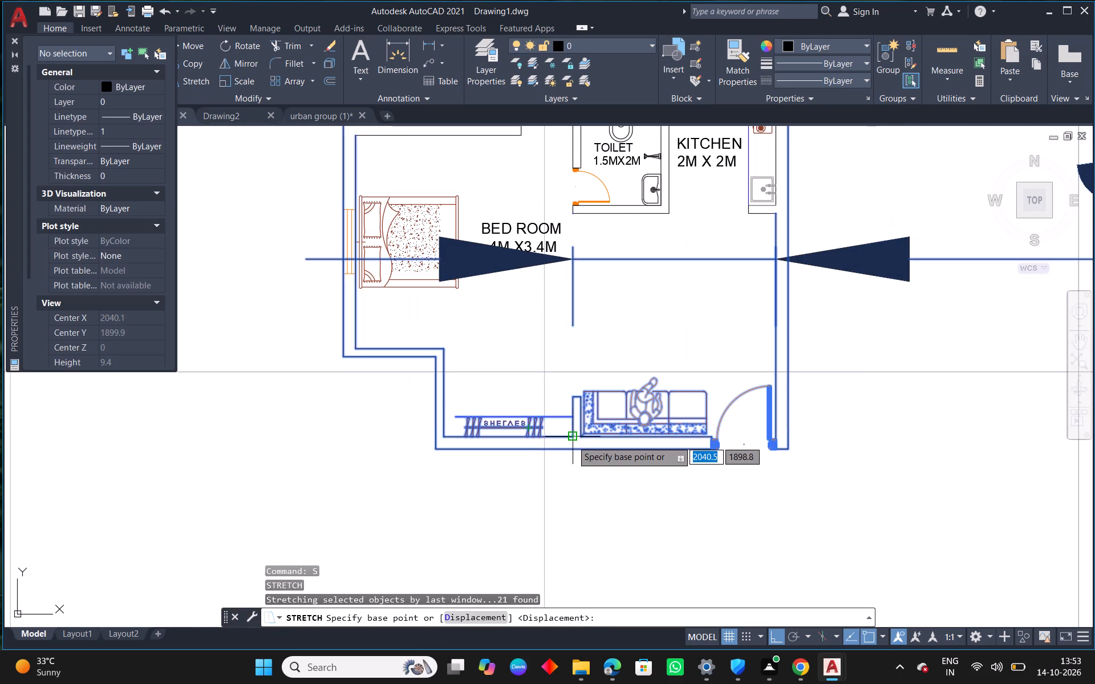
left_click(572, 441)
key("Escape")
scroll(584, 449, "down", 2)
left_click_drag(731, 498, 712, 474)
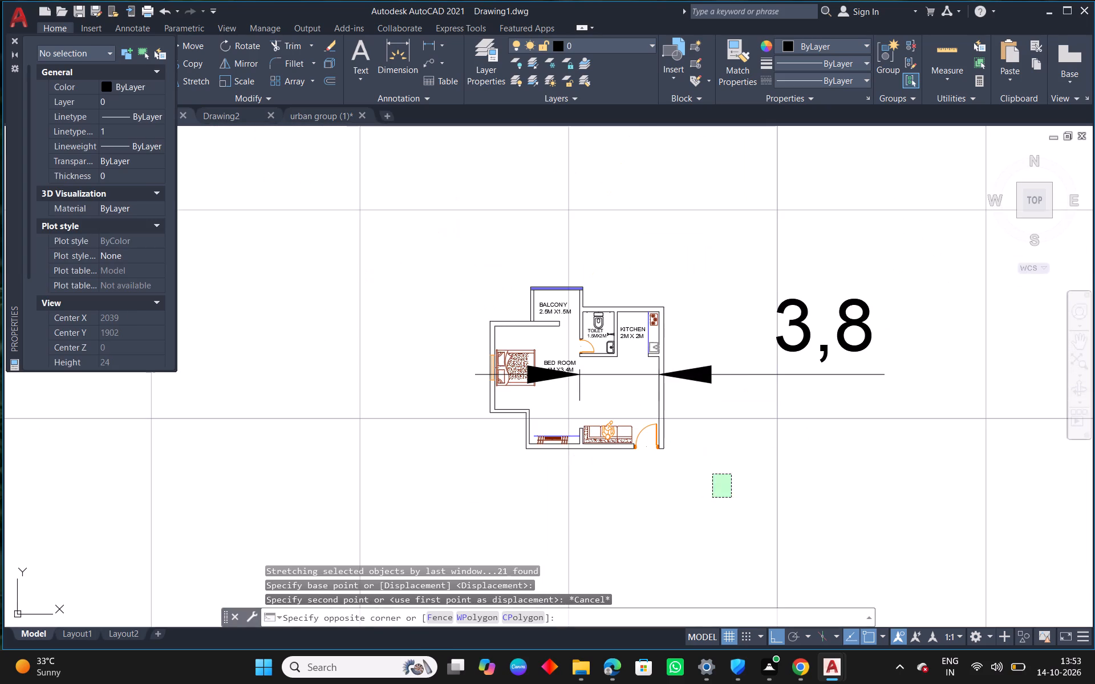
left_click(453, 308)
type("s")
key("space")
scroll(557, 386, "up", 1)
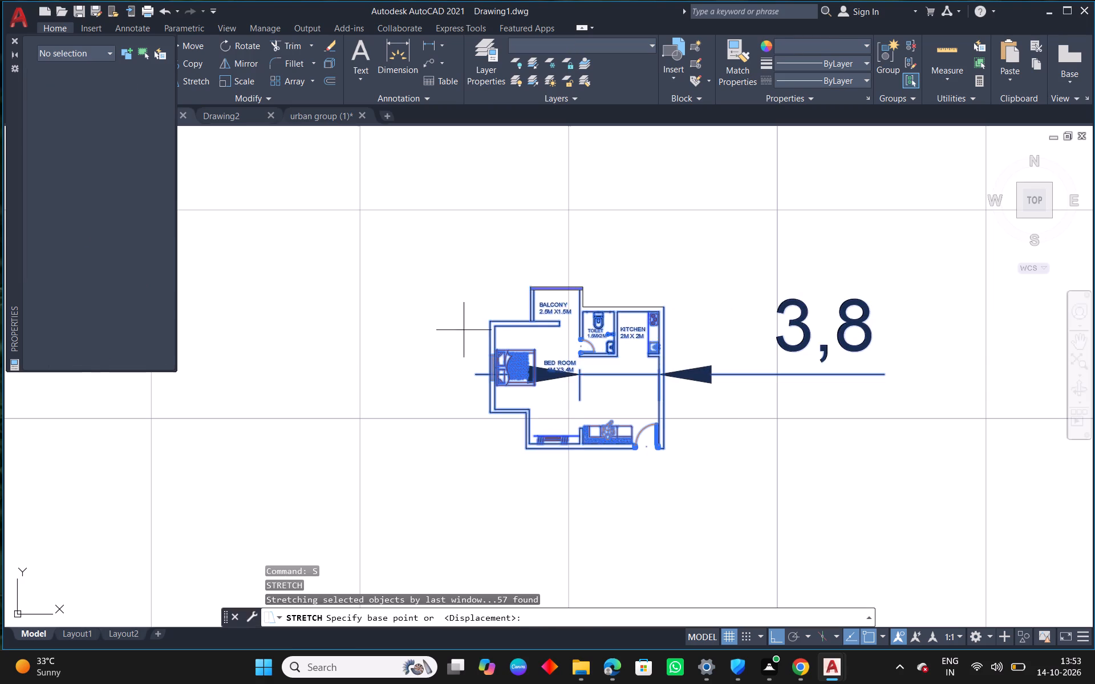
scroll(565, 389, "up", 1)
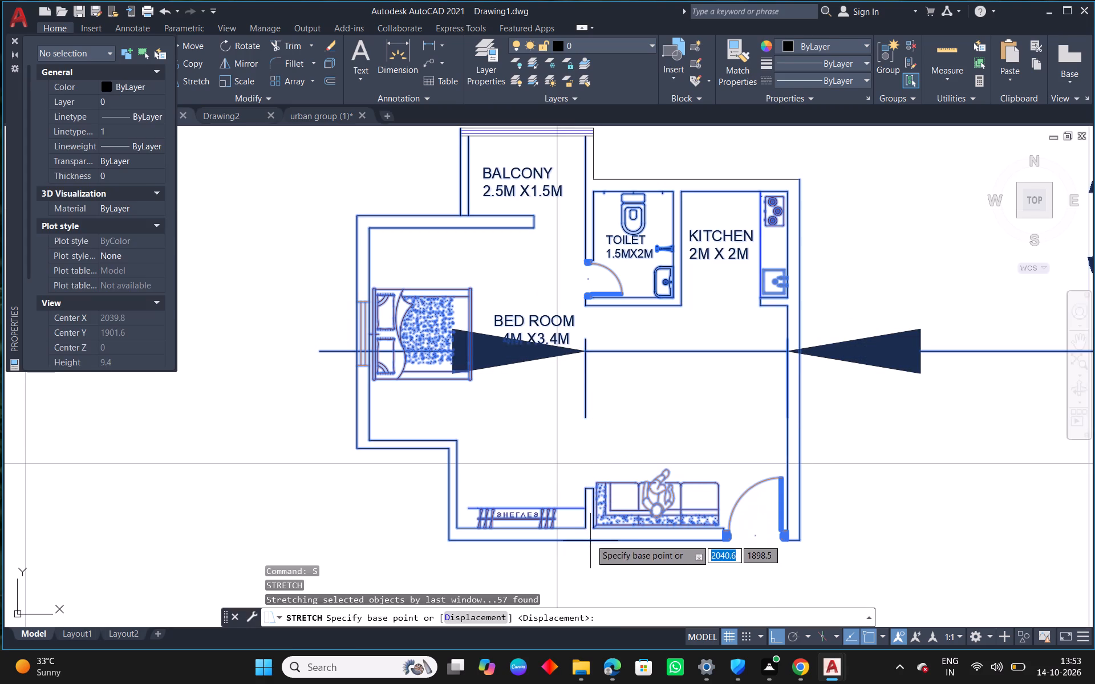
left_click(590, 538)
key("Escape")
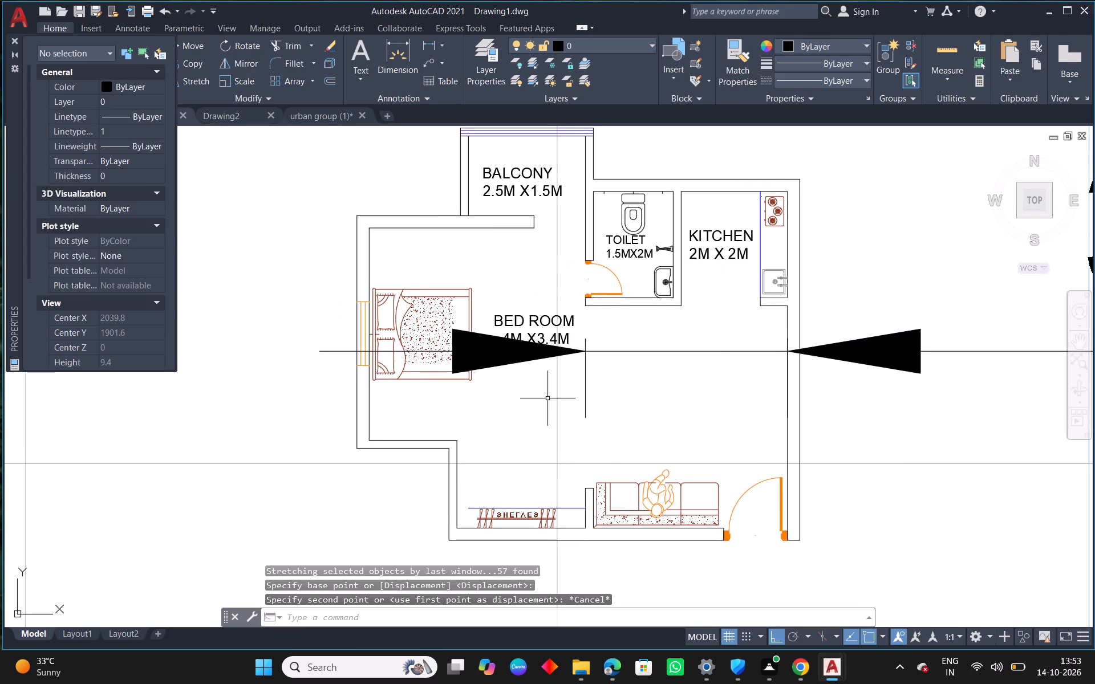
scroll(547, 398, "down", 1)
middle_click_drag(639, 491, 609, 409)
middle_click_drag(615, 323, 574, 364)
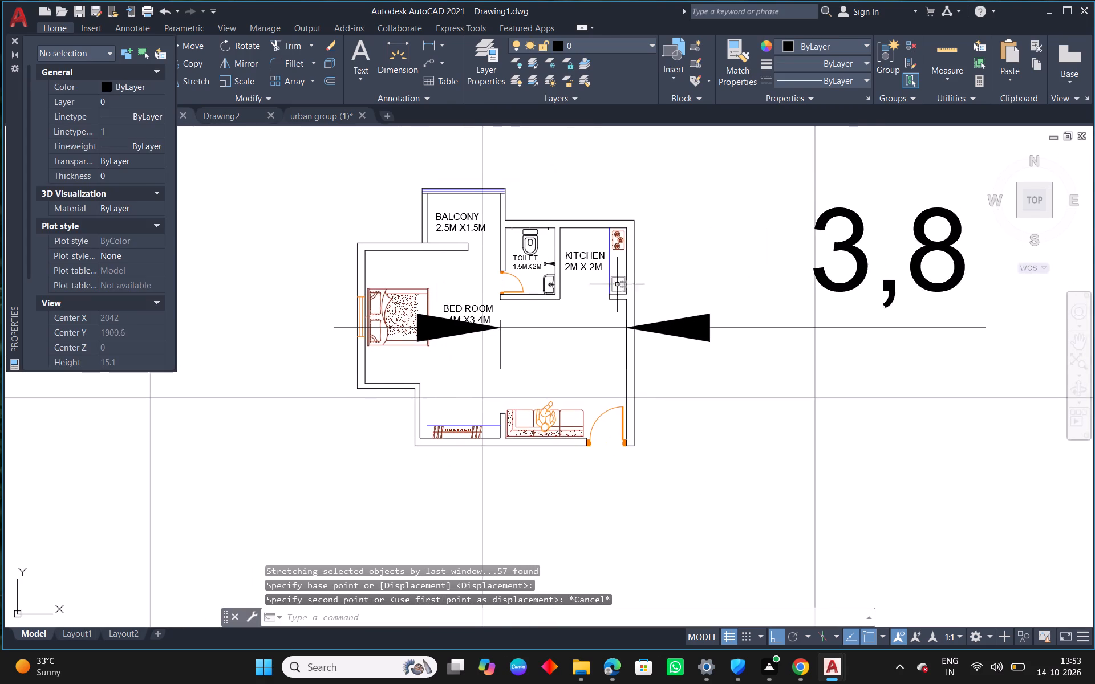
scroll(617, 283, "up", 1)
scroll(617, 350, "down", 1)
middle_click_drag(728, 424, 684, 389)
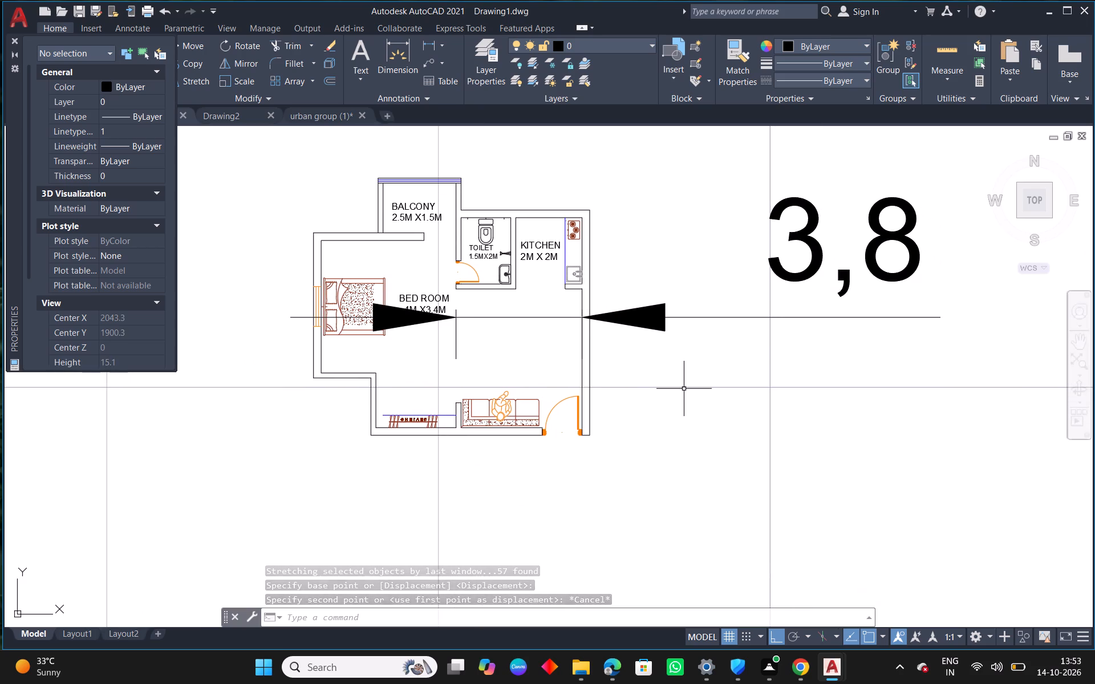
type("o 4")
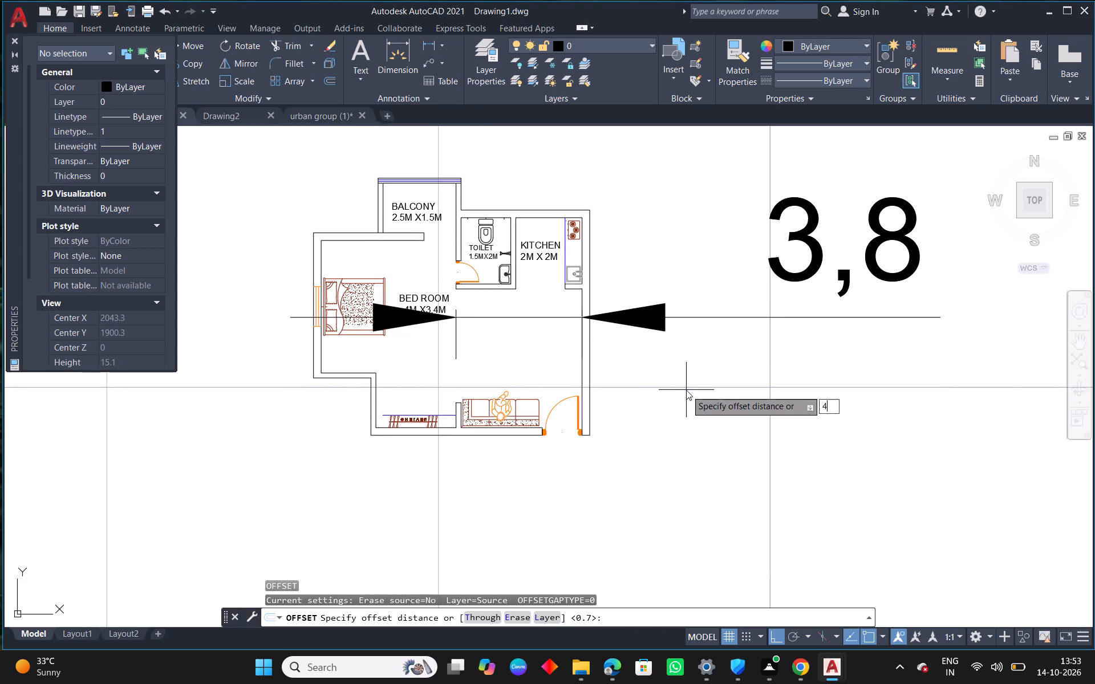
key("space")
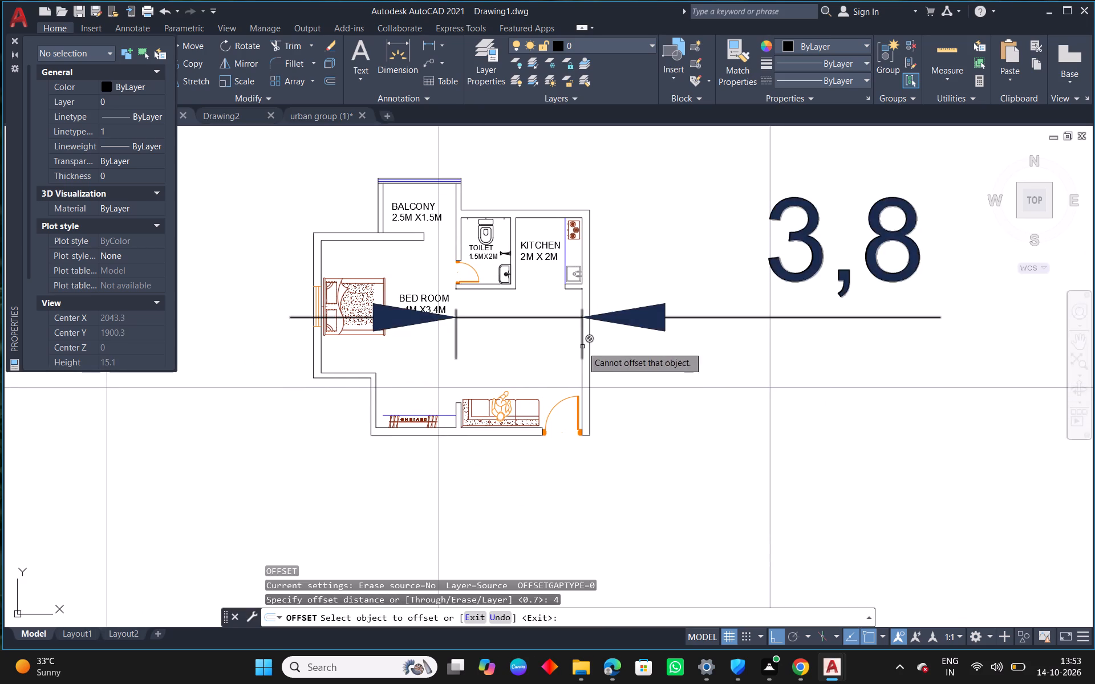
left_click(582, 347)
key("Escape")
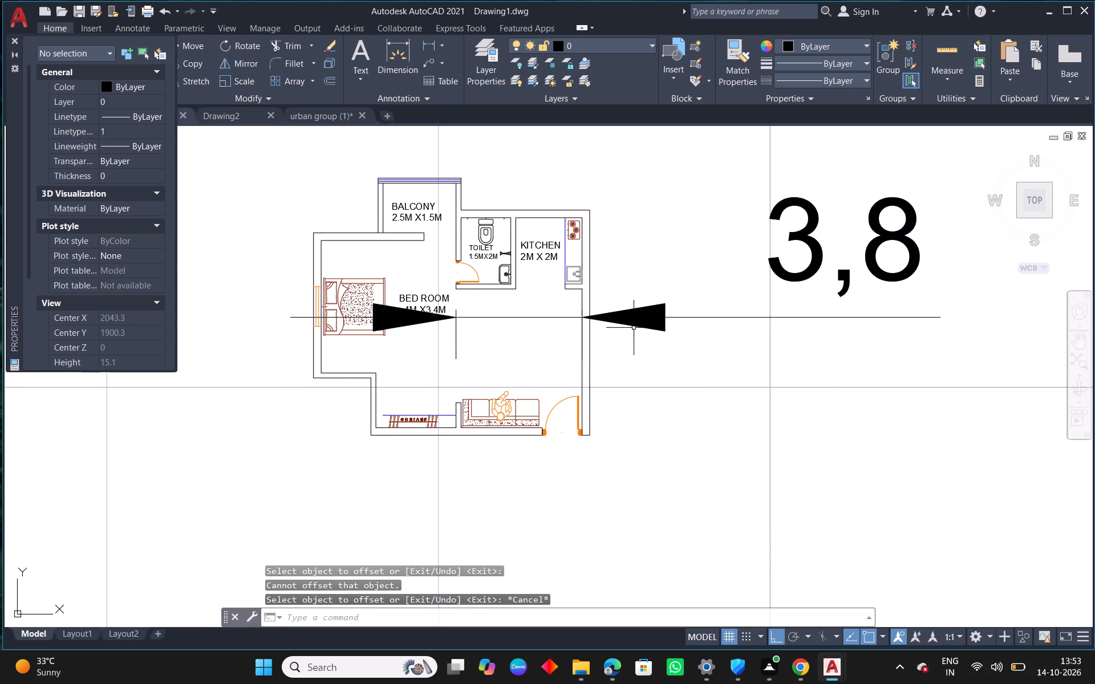
Delete the horizontal dimension across the room below the kitchen.
left_click(634, 327)
key("Delete")
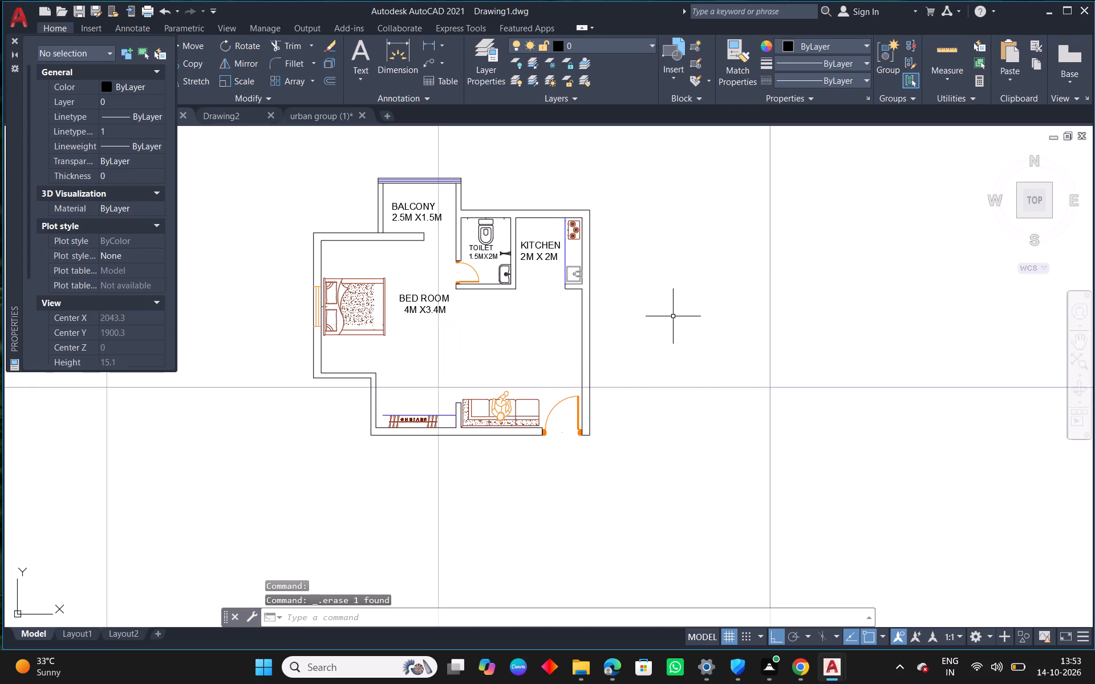
Offset the inner line of the side wall below the kitchen 4 m into the room, toward the bedroom.
key("o")
key("space")
key("4")
key("space")
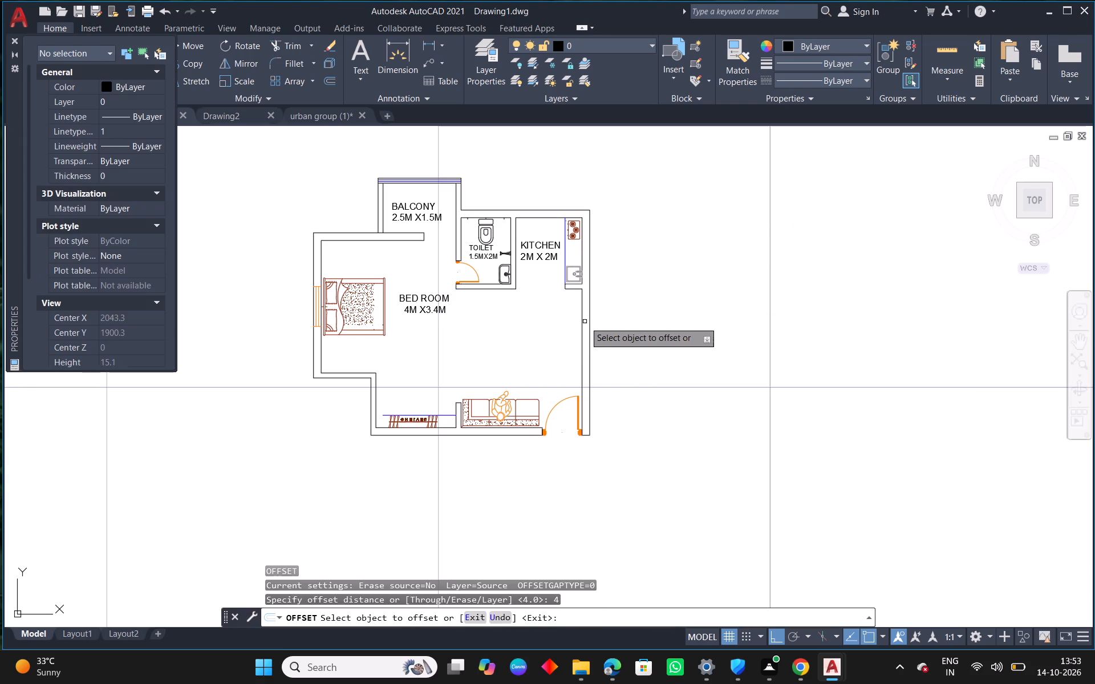
left_click(581, 321)
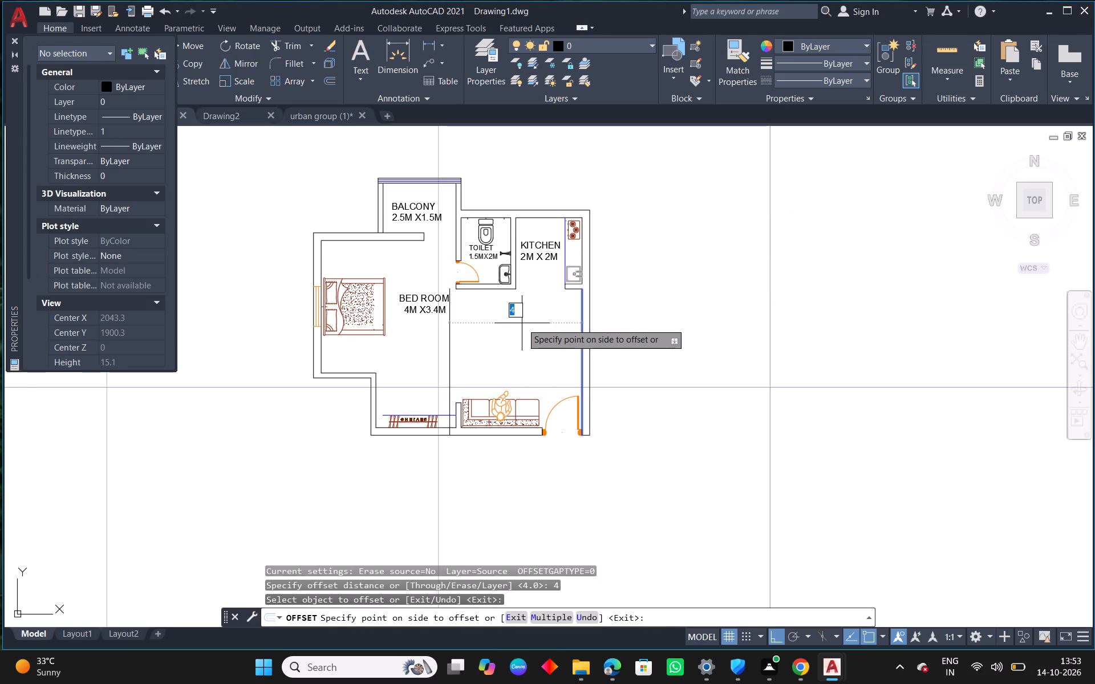
left_click(522, 323)
key("Escape")
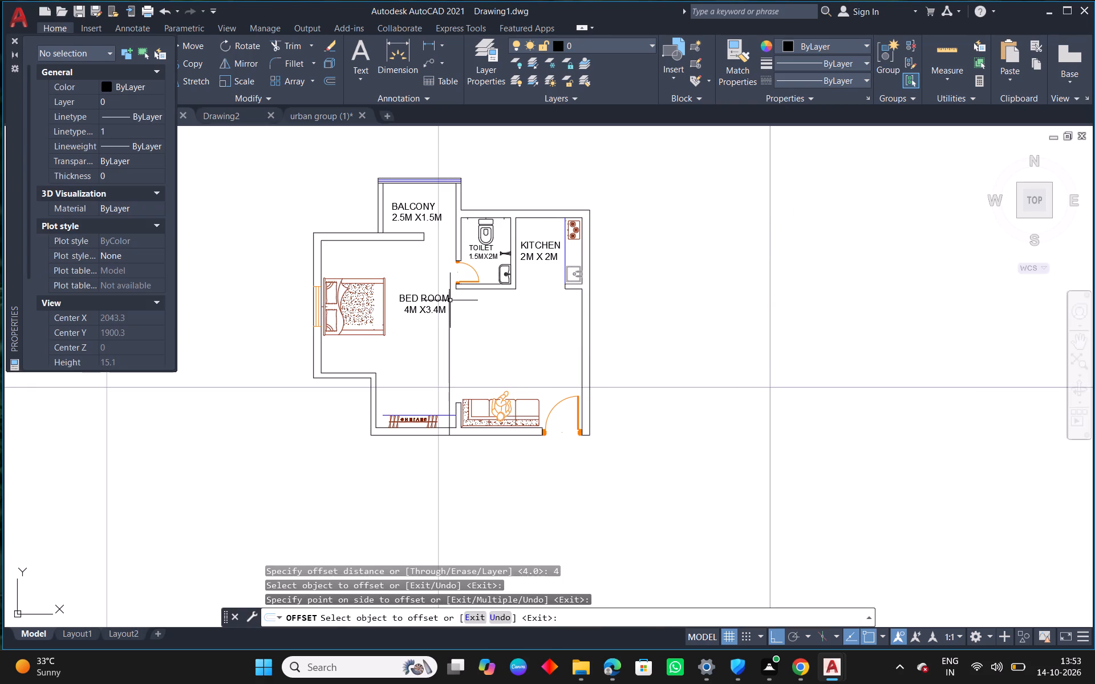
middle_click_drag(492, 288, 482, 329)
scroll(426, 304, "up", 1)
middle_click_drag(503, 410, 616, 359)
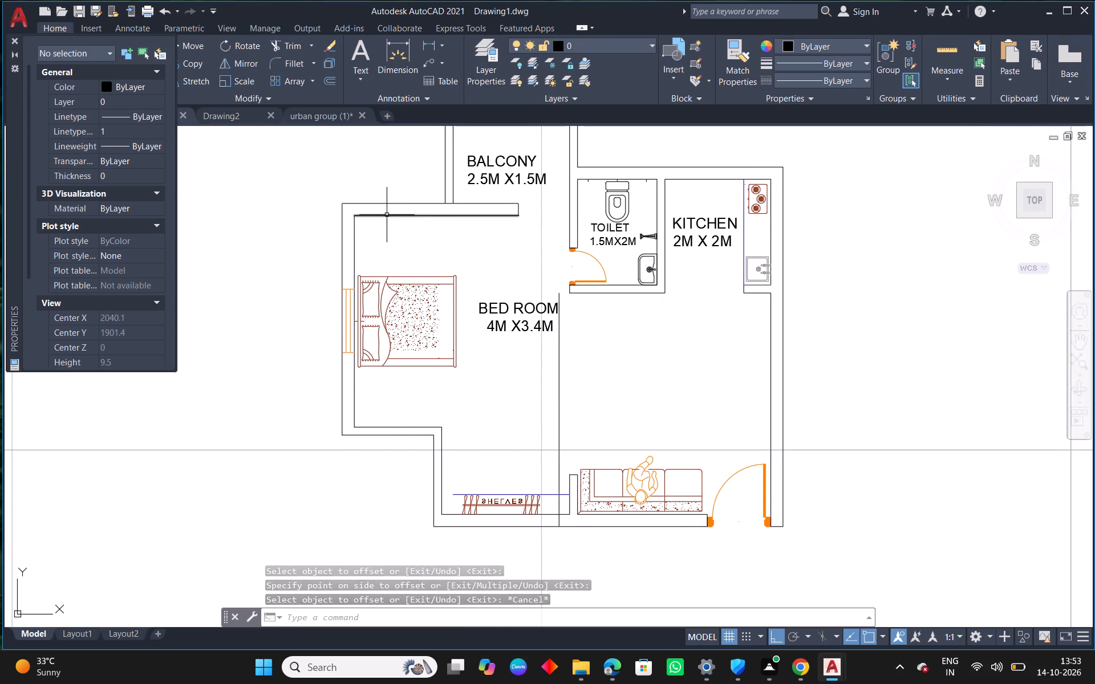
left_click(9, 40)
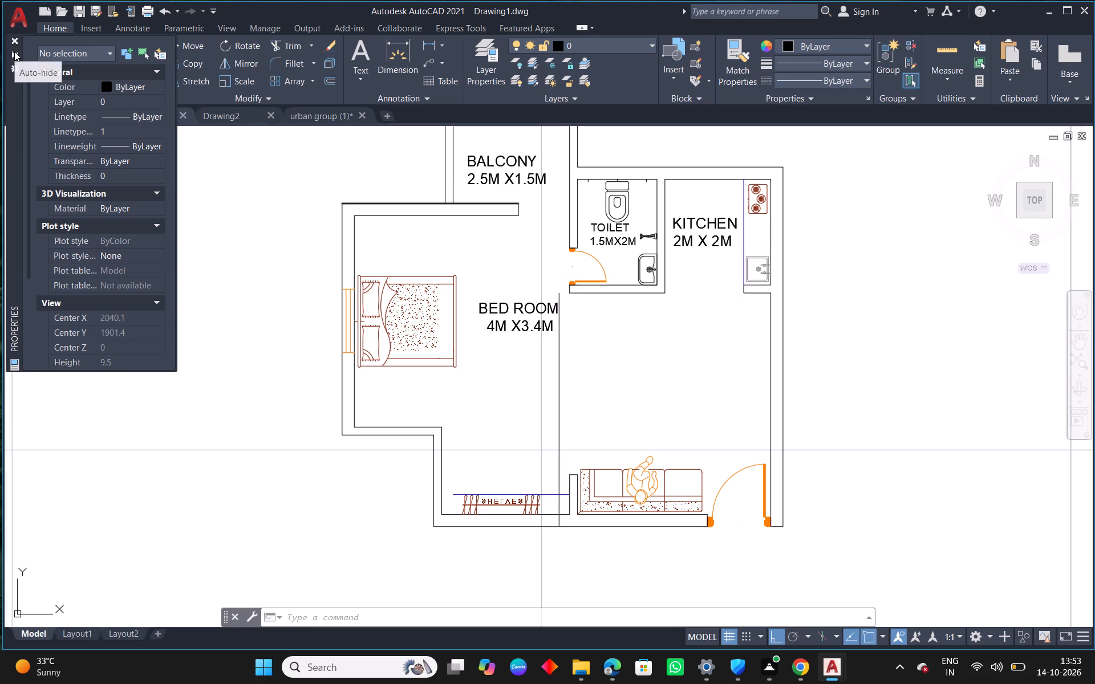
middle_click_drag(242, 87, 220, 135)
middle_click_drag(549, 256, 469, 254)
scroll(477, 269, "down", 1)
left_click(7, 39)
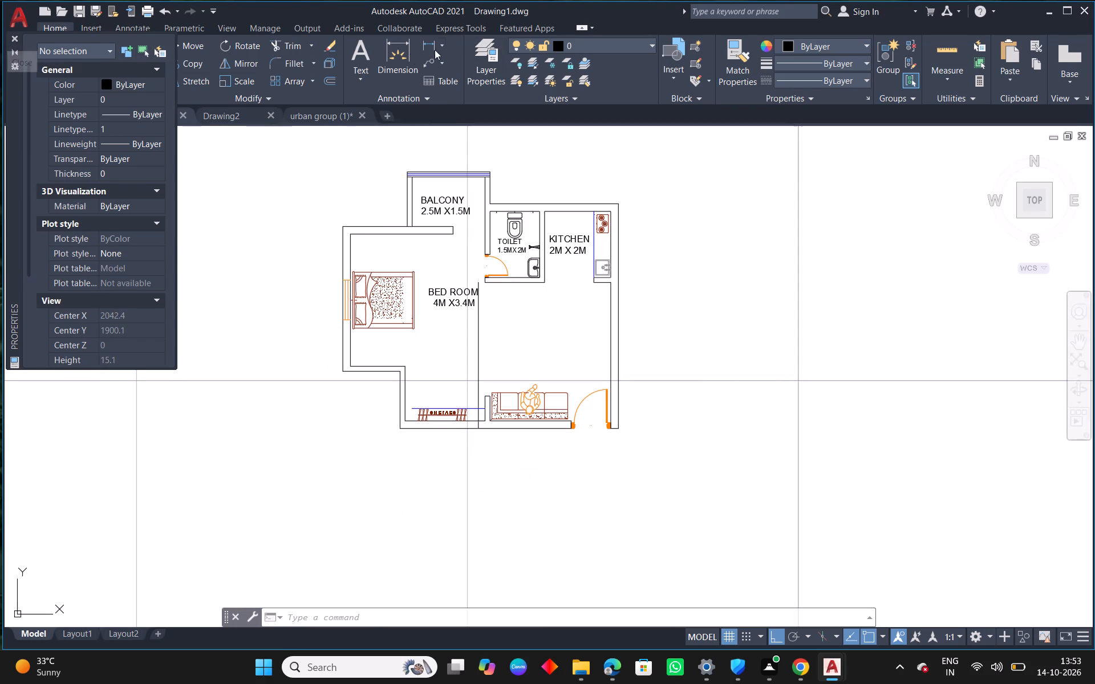
Add a horizontal dimension across the bedroom, from its upper inner corner to the toilet-side wall line, placed just above the bed.
left_click(401, 55)
left_click(351, 235)
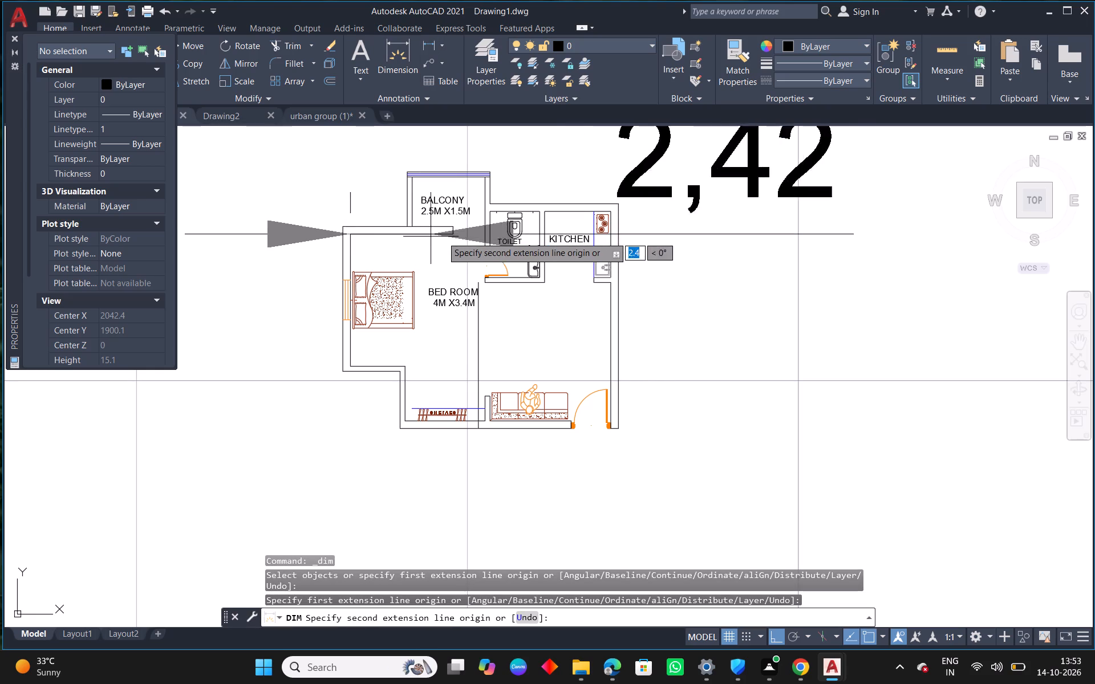
left_click(484, 232)
left_click(483, 268)
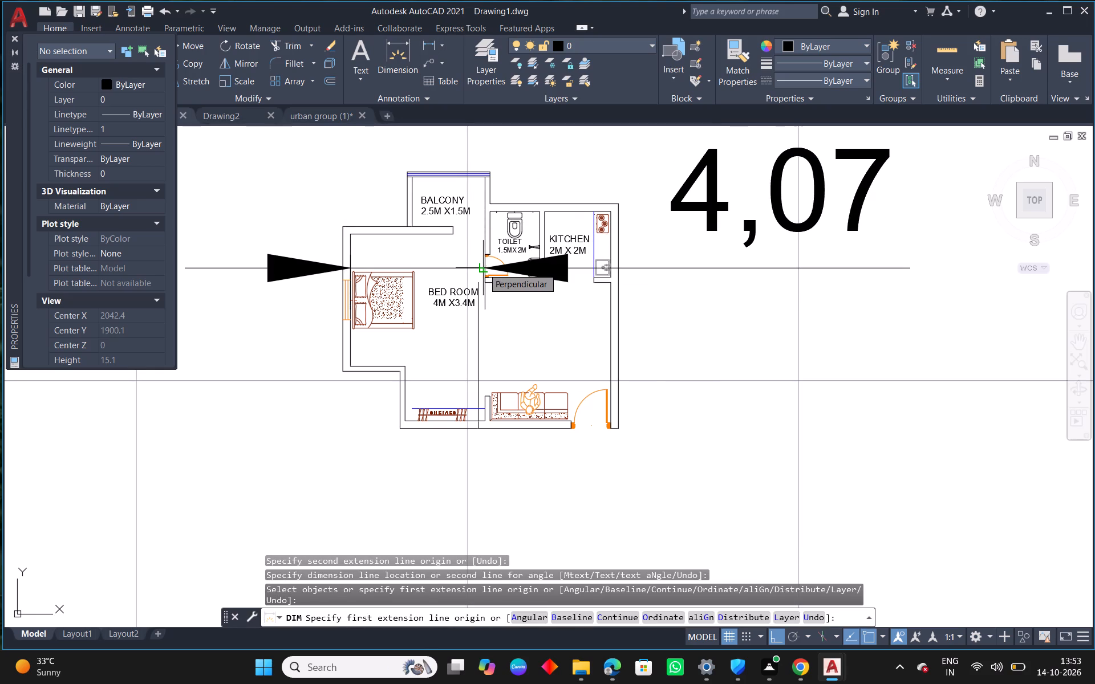
key("Escape")
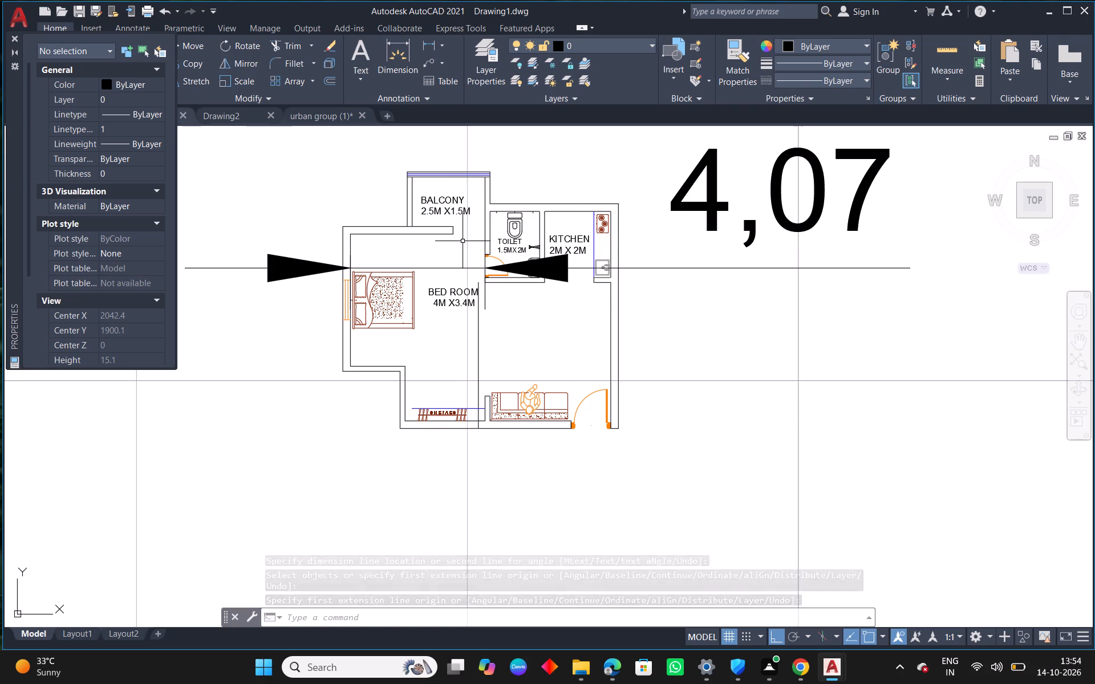
Delete the horizontal dimension across the bedroom together with the wall line between the toilet and the kitchen.
left_click(546, 272)
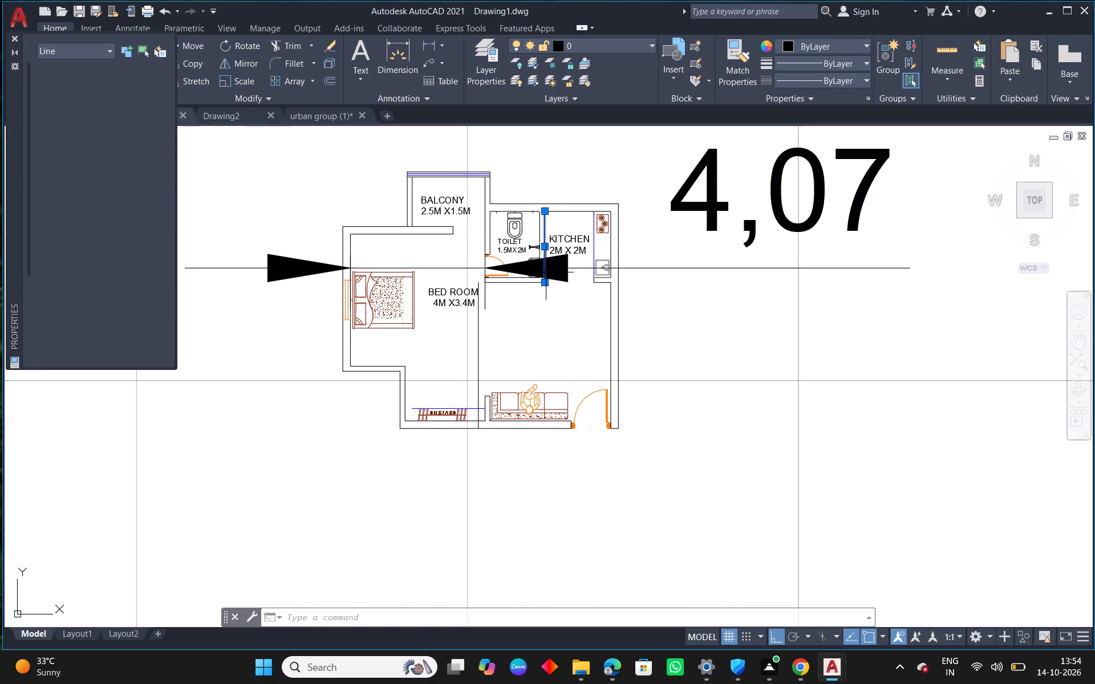
left_click(716, 268)
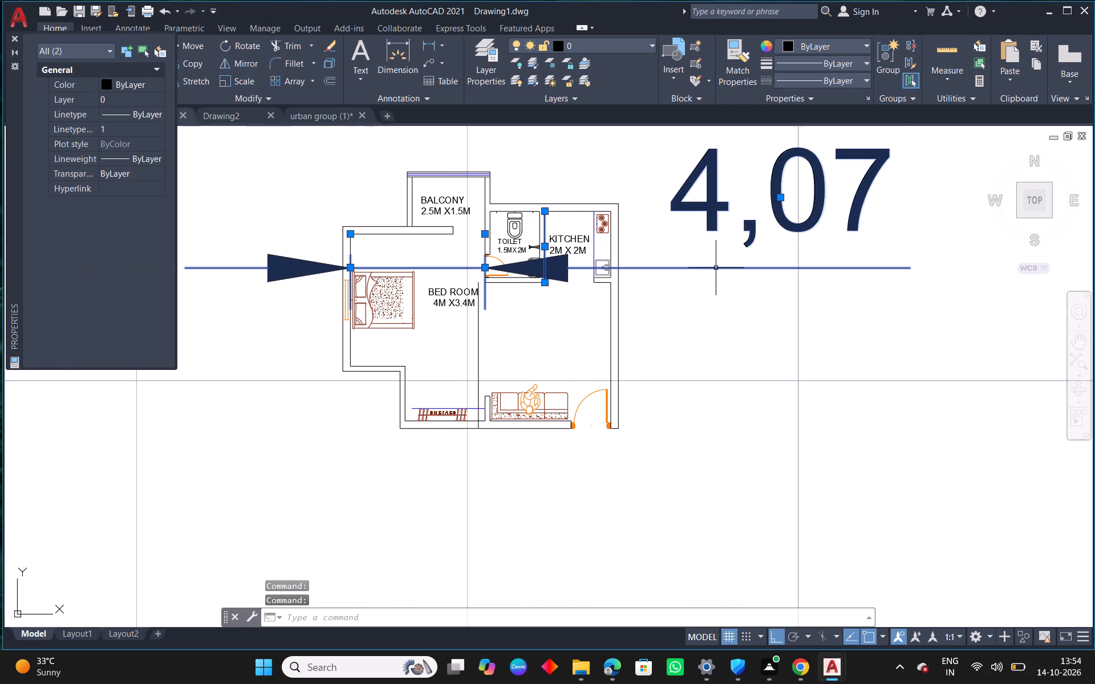
key("Delete")
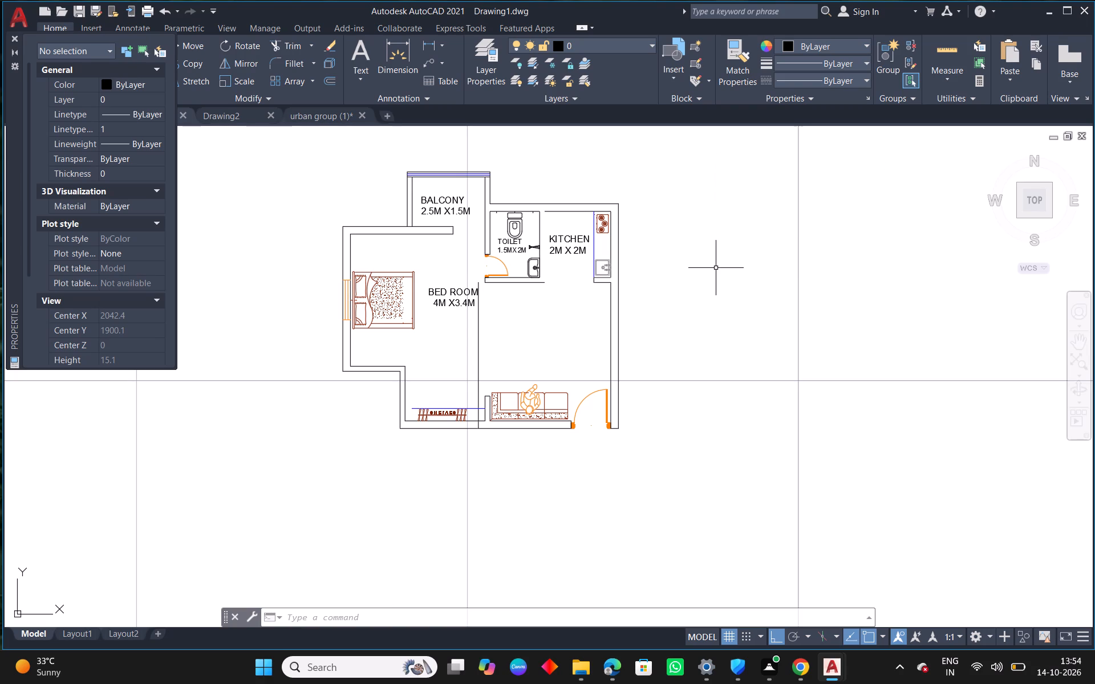
Delete the vertical offset line running from the toilet wall down through the room below it.
left_click_drag(508, 353, 502, 354)
left_click(460, 355)
key("Delete")
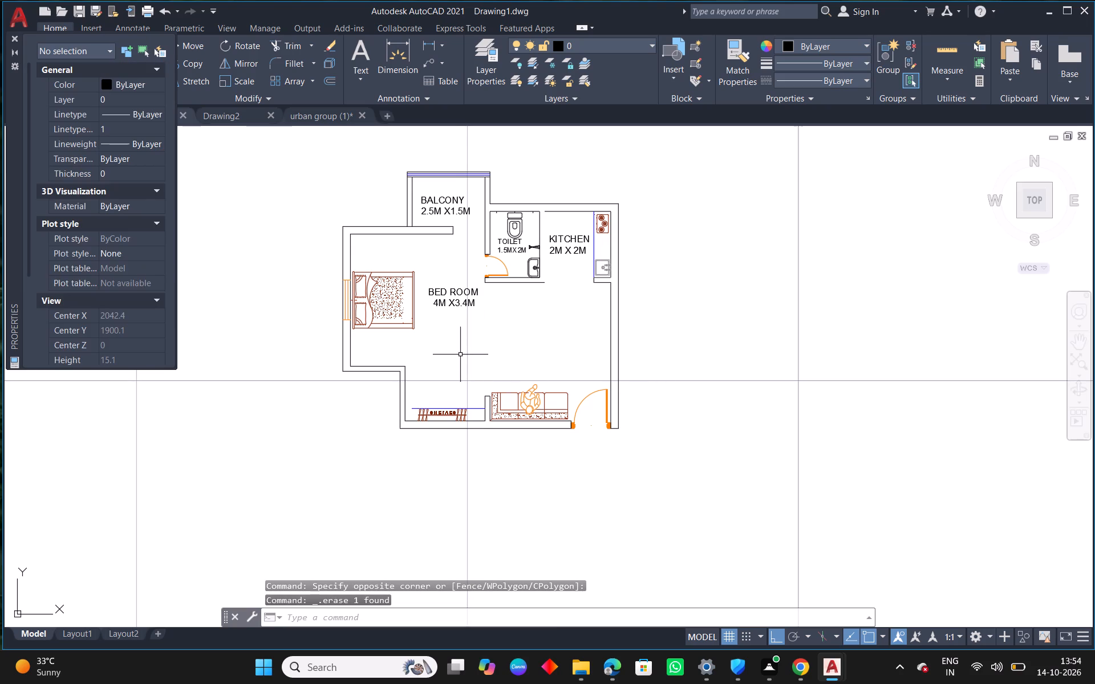
Offset the bedroom's inner side wall line behind the bed 4 m into the room, toward the toilet.
type("o 4")
key("space")
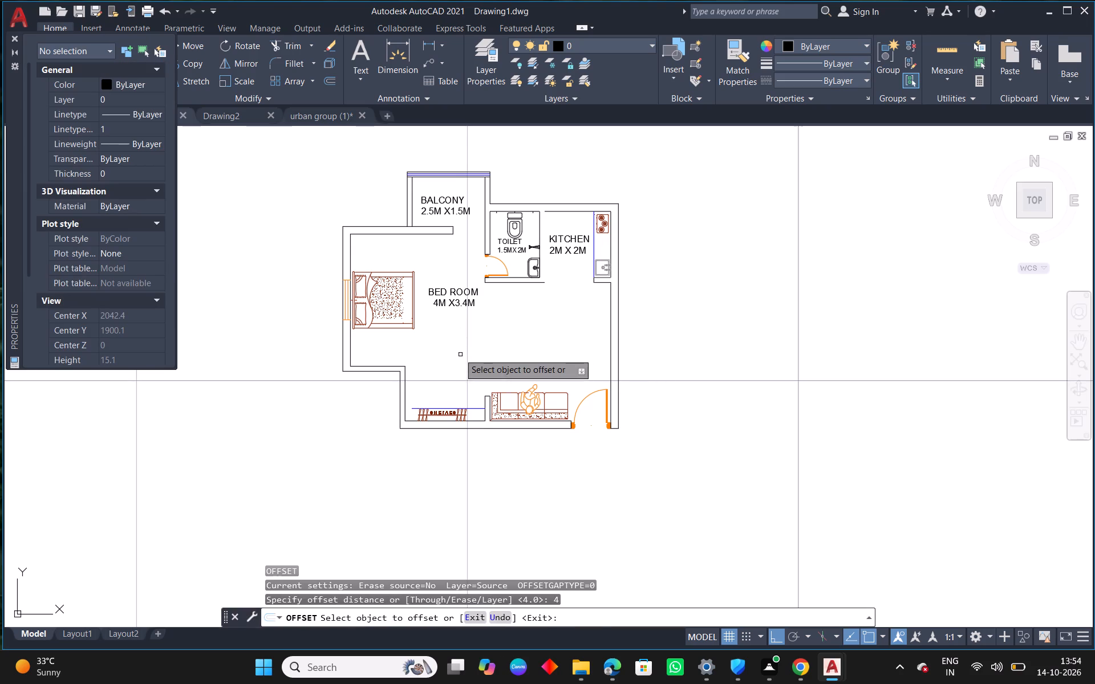
left_click(351, 346)
left_click(473, 363)
key("Escape")
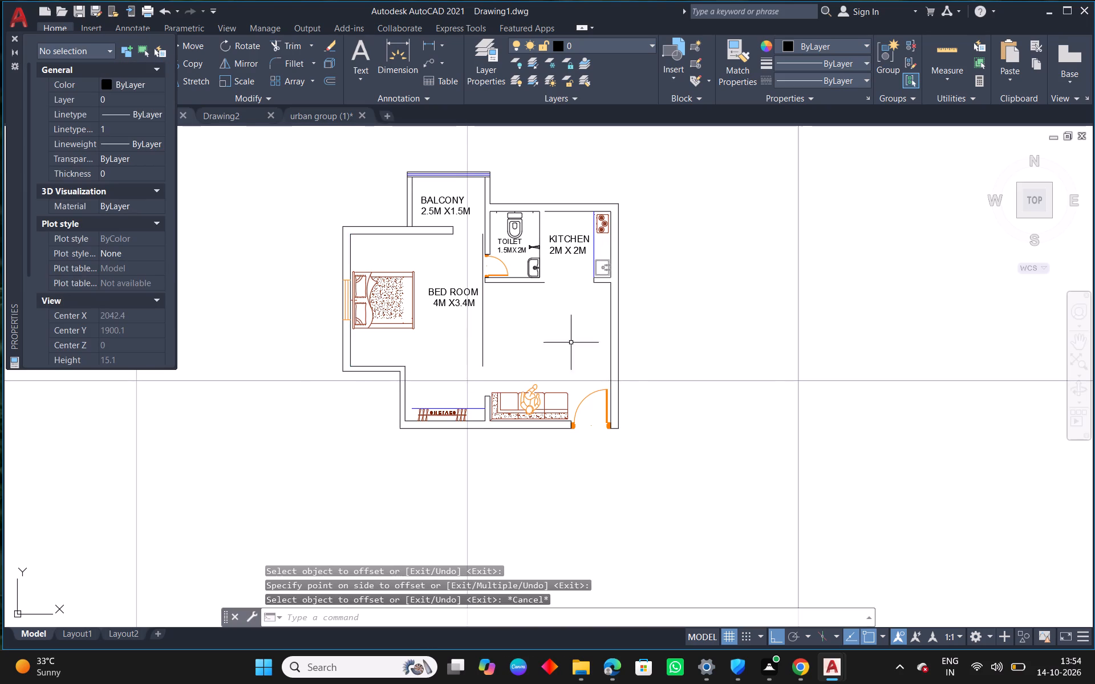
Move the toilet, kitchen, balcony railing and adjoining walls so the toilet's bedroom-side wall line meets the 4 m offset line.
middle_click_drag(650, 331, 547, 360)
left_click_drag(560, 177, 553, 199)
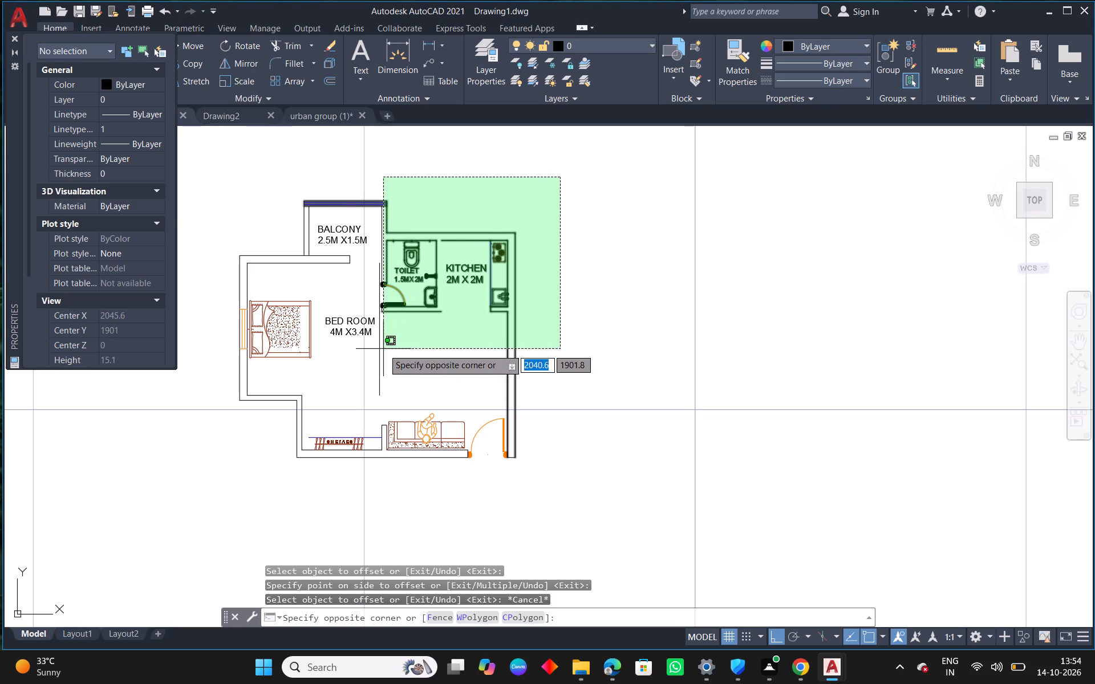
left_click(386, 349)
scroll(397, 223, "up", 1)
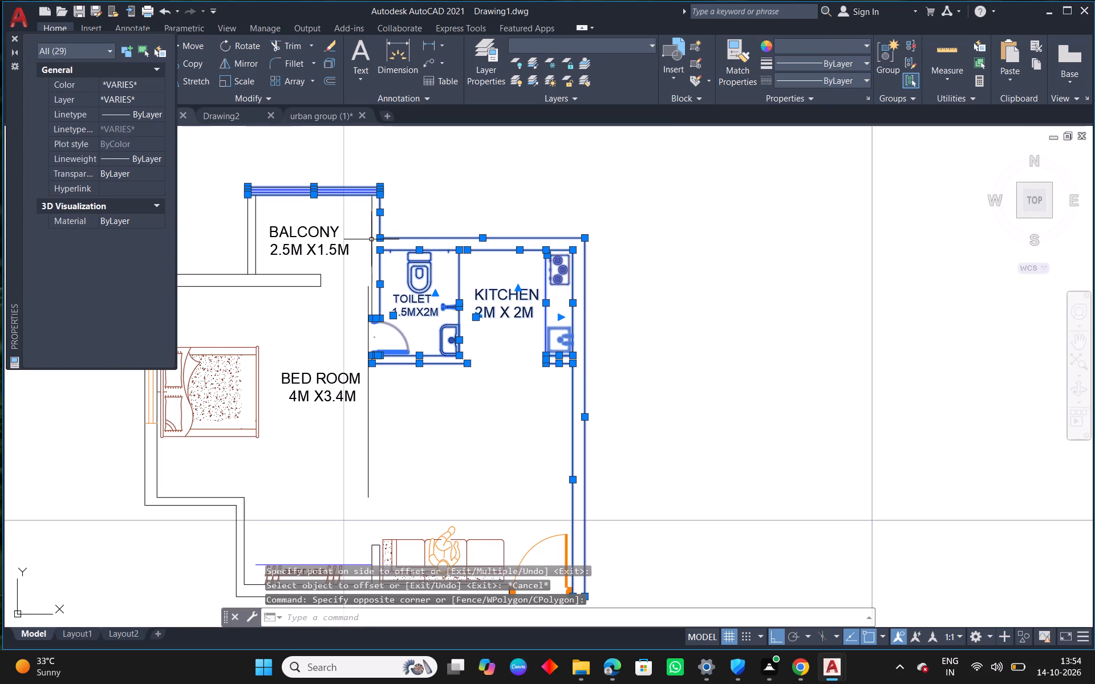
left_click(371, 239)
type("m")
key("space")
scroll(375, 277, "up", 2)
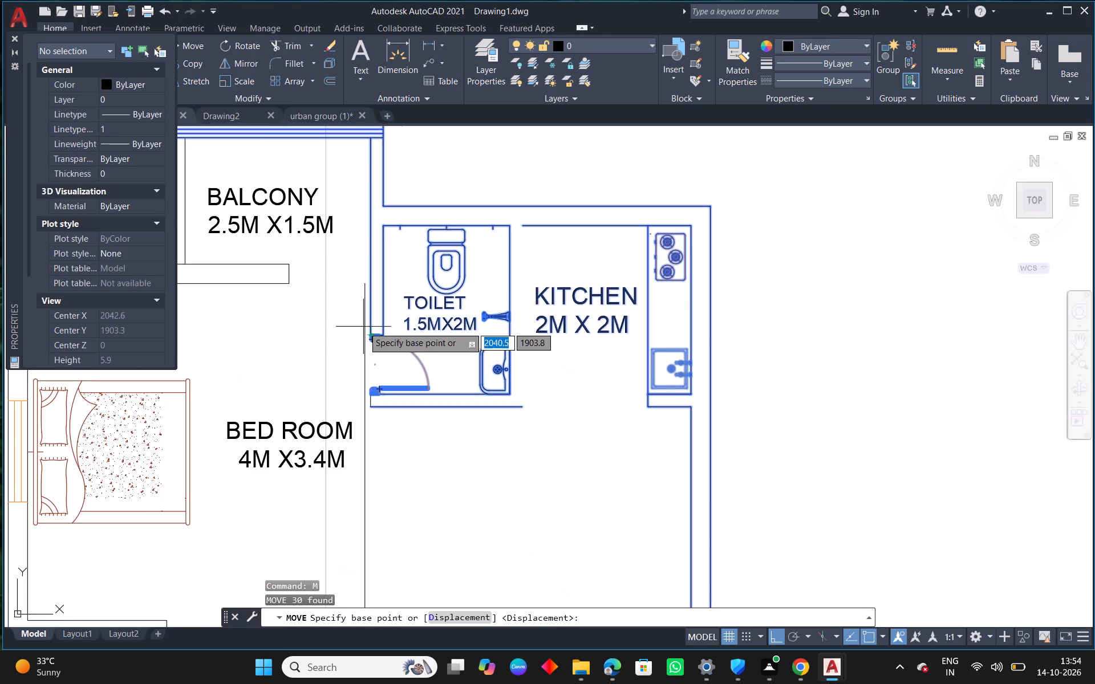
scroll(365, 291, "up", 2)
left_click(378, 290)
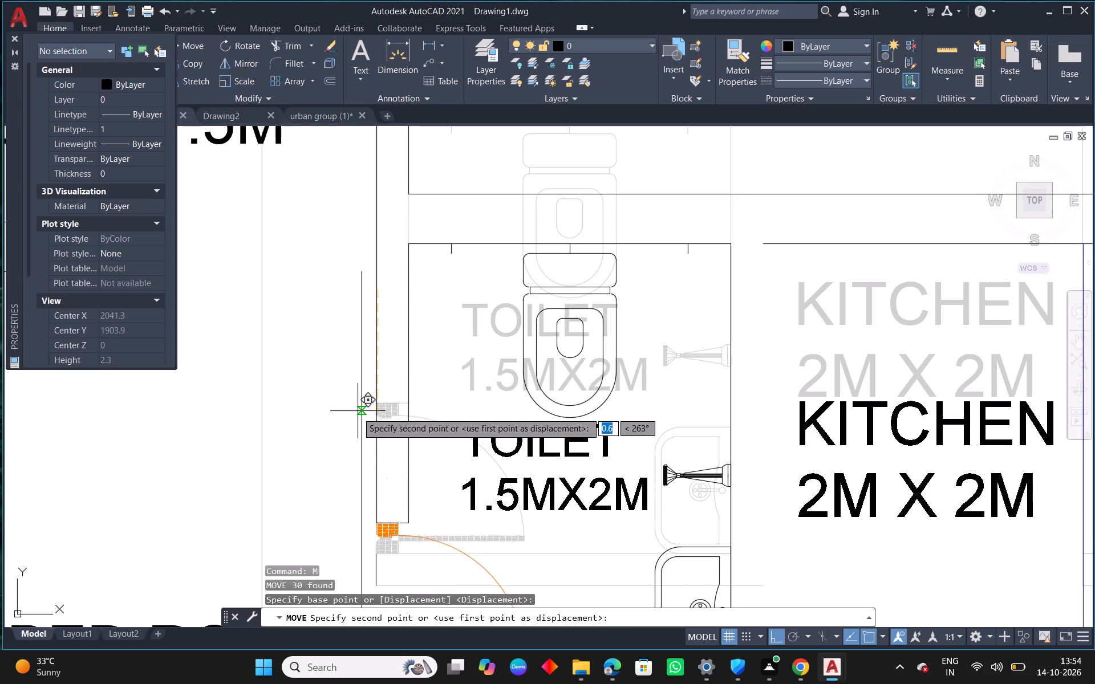
left_click(363, 274)
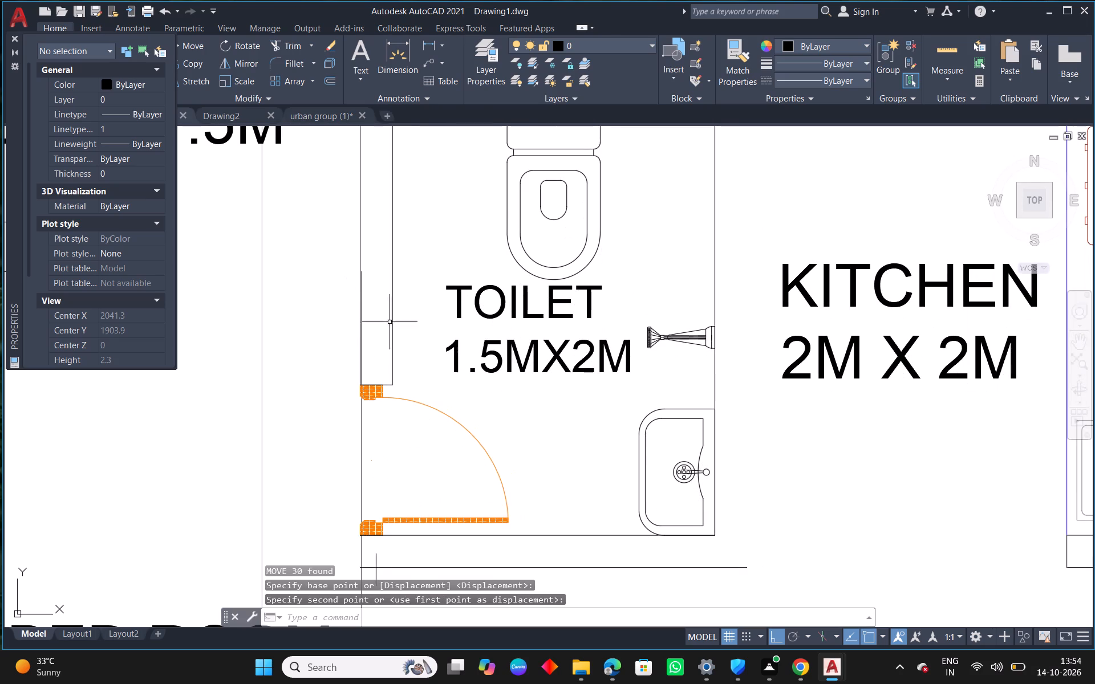
key("Escape")
Delete the vertical 4 m offset line in the bedroom beside the toilet.
scroll(405, 353, "down", 3)
middle_click_drag(503, 431, 512, 416)
left_click_drag(425, 441, 418, 444)
left_click(407, 453)
key("Delete")
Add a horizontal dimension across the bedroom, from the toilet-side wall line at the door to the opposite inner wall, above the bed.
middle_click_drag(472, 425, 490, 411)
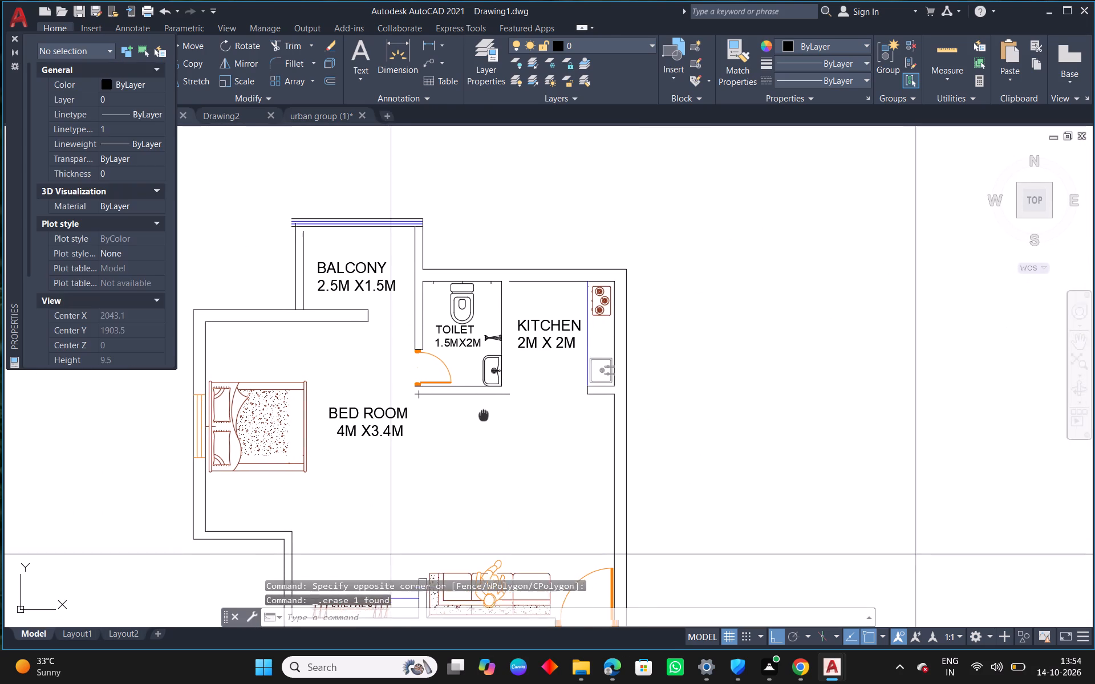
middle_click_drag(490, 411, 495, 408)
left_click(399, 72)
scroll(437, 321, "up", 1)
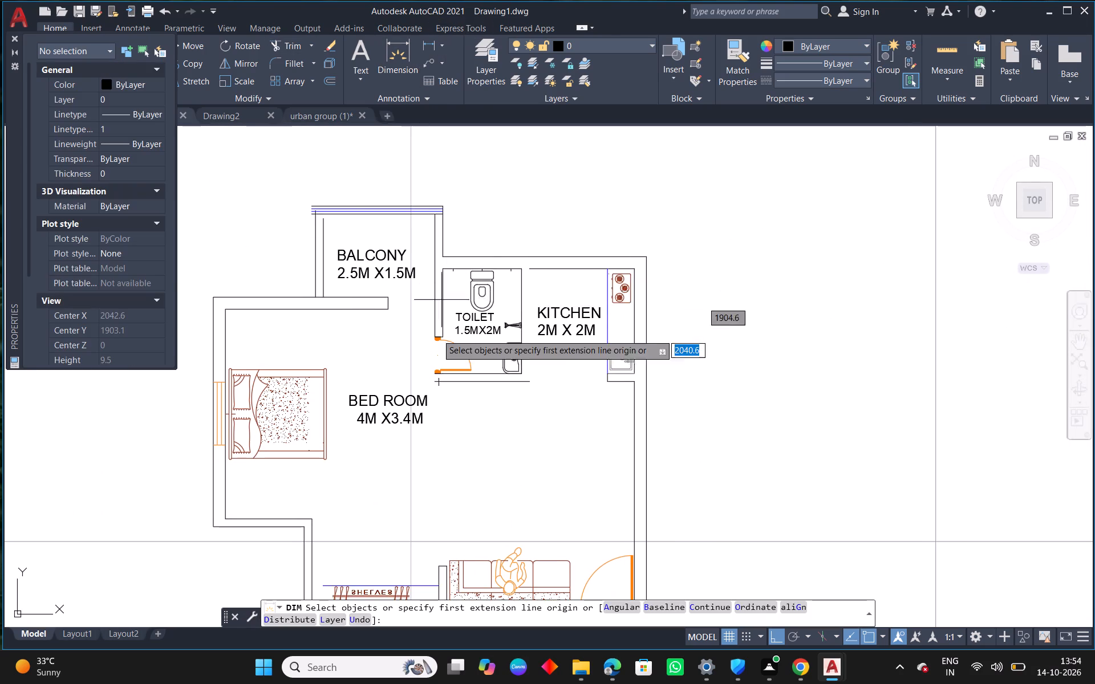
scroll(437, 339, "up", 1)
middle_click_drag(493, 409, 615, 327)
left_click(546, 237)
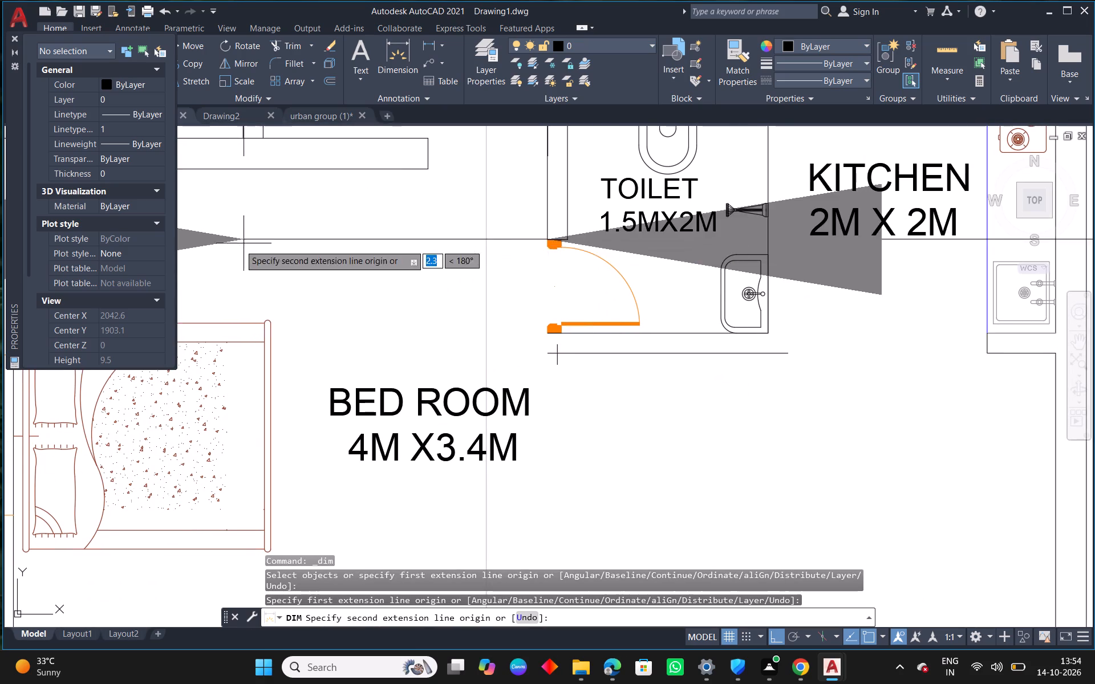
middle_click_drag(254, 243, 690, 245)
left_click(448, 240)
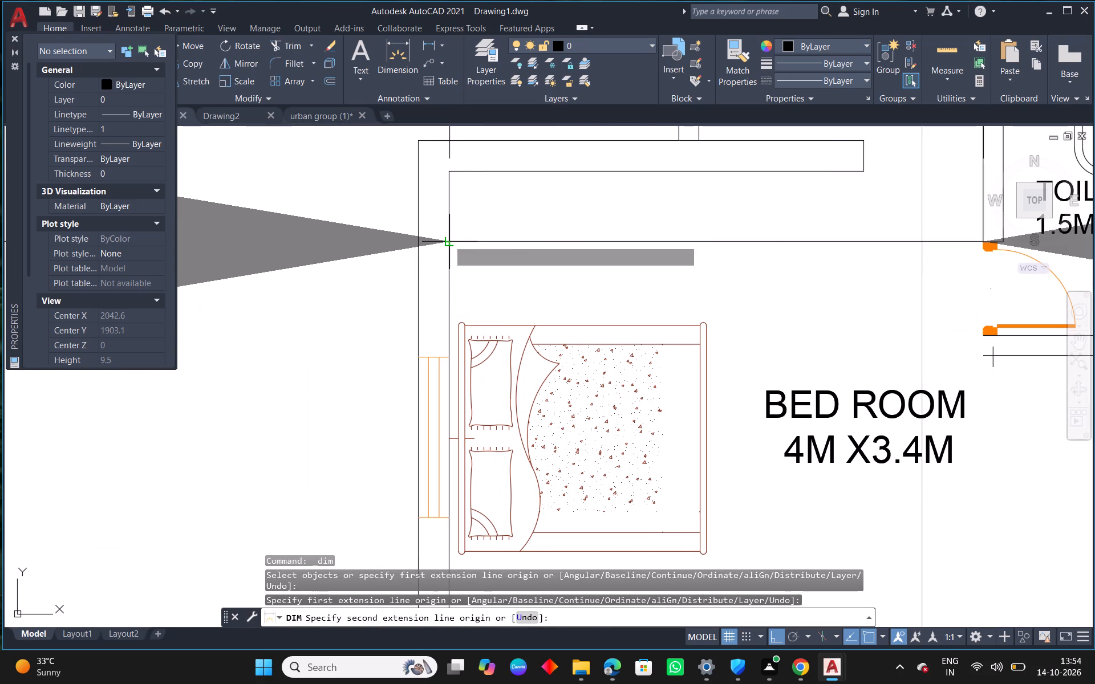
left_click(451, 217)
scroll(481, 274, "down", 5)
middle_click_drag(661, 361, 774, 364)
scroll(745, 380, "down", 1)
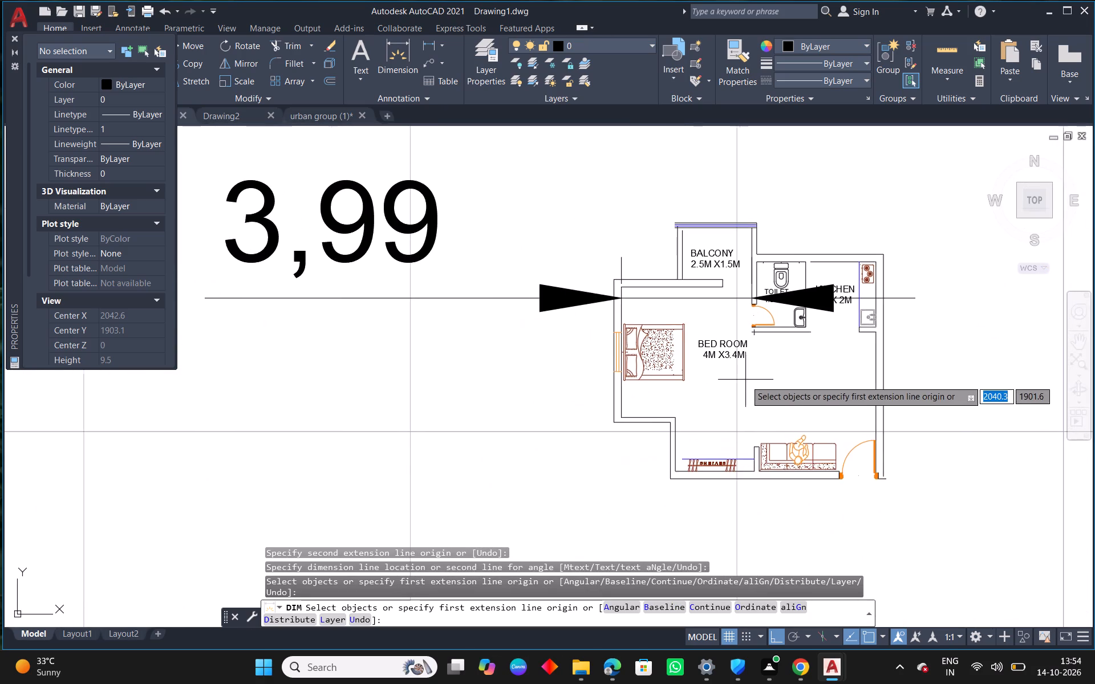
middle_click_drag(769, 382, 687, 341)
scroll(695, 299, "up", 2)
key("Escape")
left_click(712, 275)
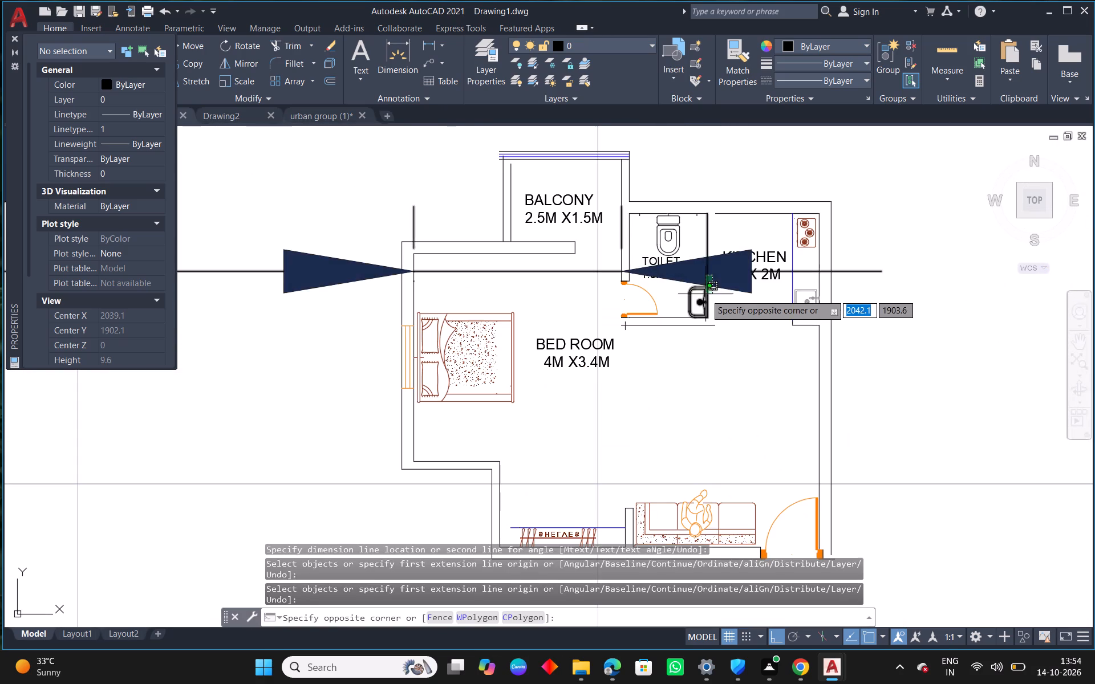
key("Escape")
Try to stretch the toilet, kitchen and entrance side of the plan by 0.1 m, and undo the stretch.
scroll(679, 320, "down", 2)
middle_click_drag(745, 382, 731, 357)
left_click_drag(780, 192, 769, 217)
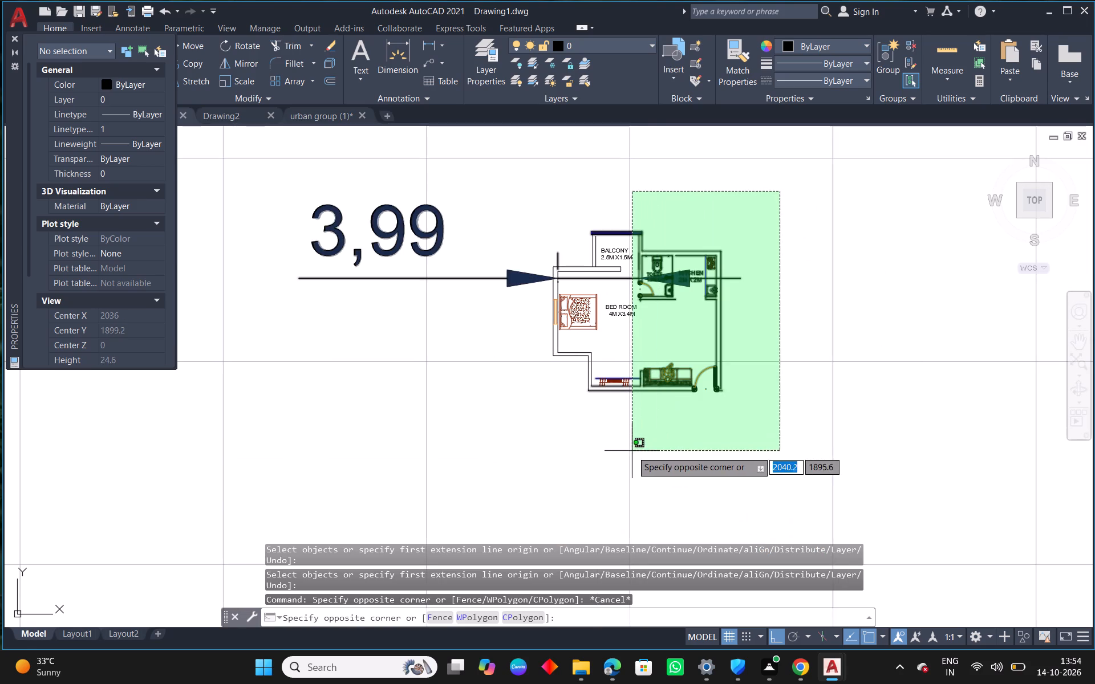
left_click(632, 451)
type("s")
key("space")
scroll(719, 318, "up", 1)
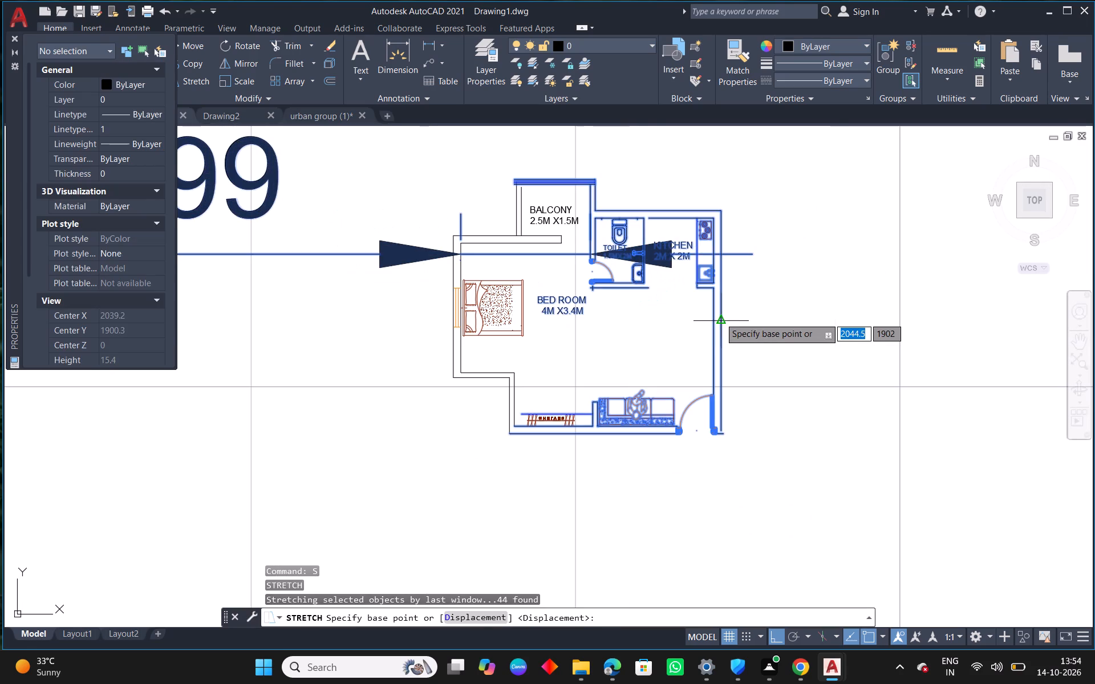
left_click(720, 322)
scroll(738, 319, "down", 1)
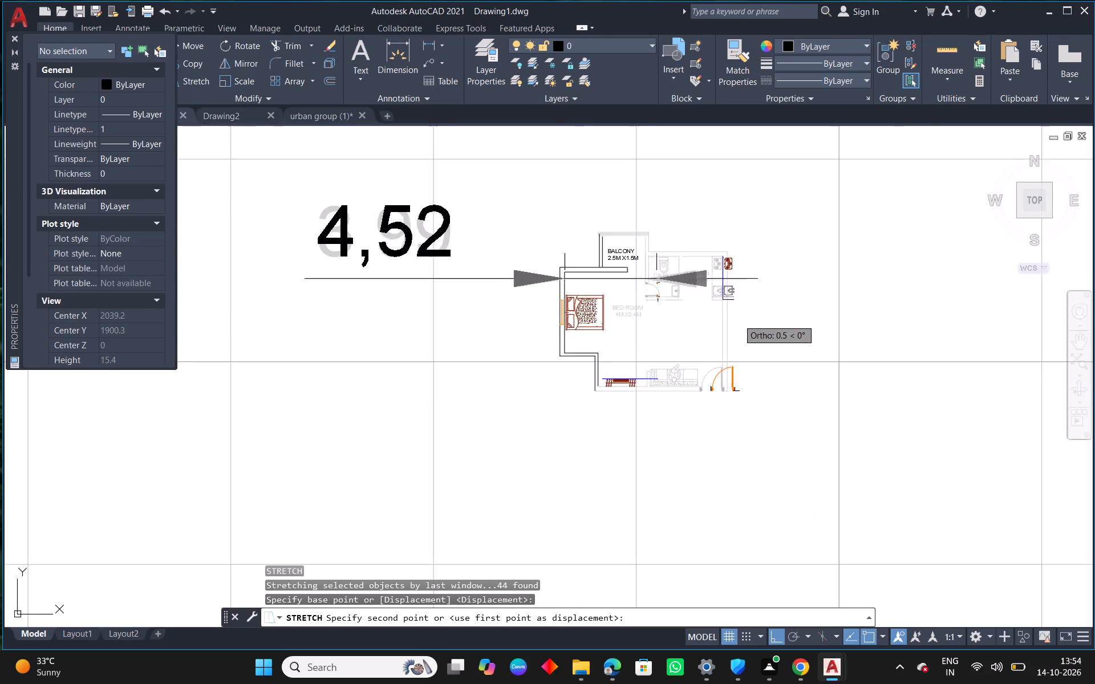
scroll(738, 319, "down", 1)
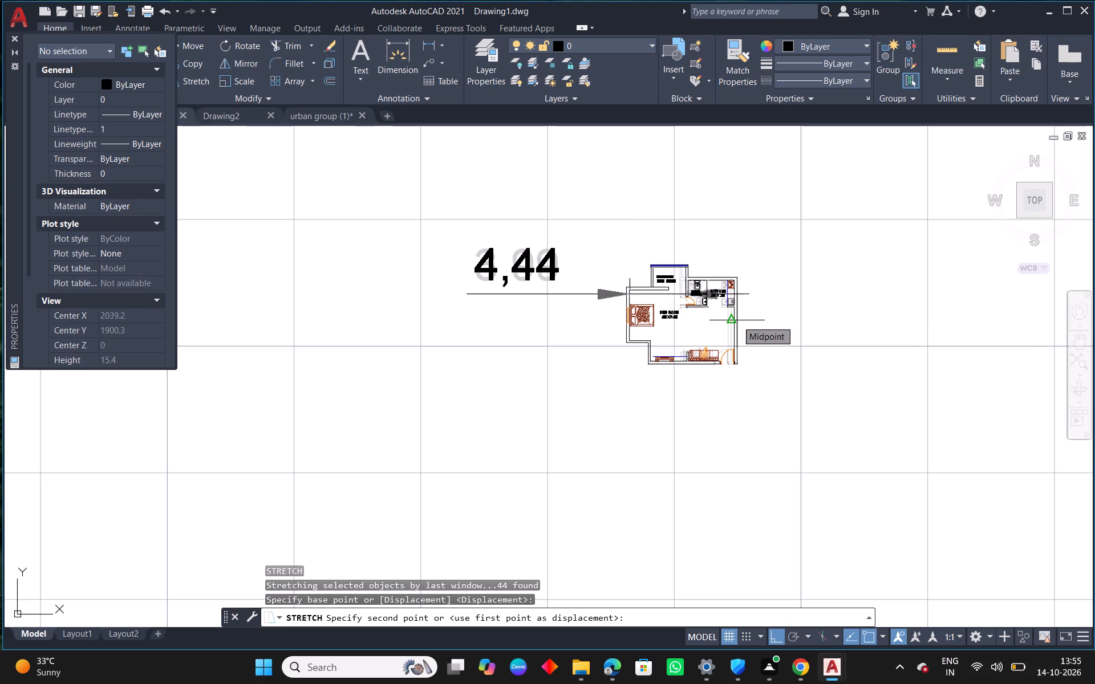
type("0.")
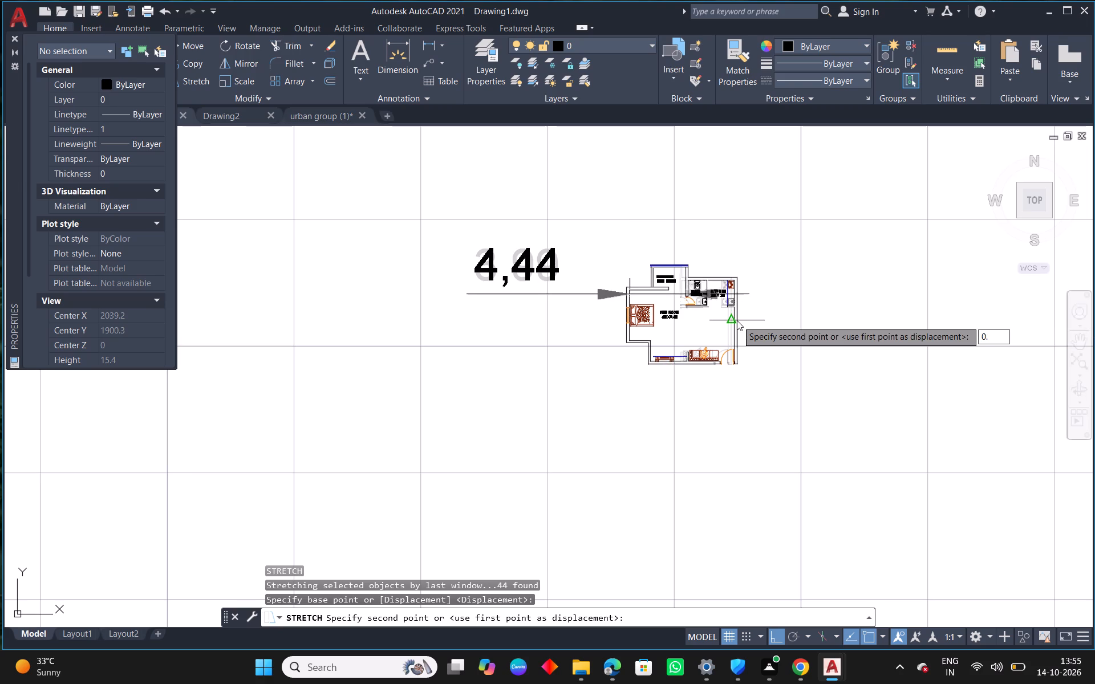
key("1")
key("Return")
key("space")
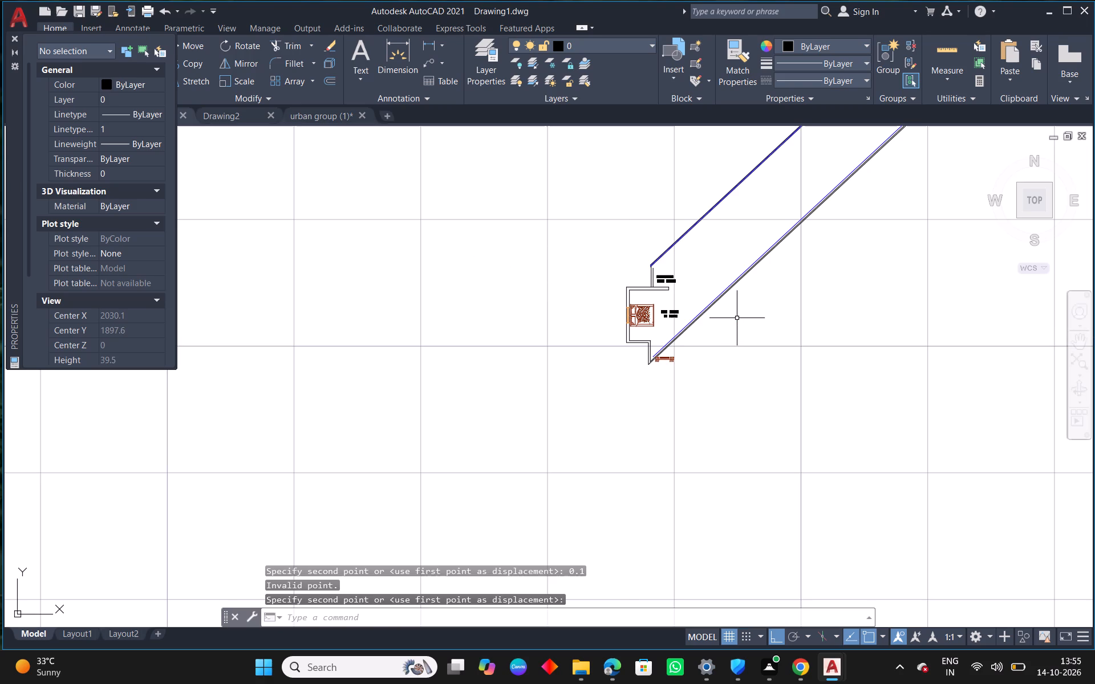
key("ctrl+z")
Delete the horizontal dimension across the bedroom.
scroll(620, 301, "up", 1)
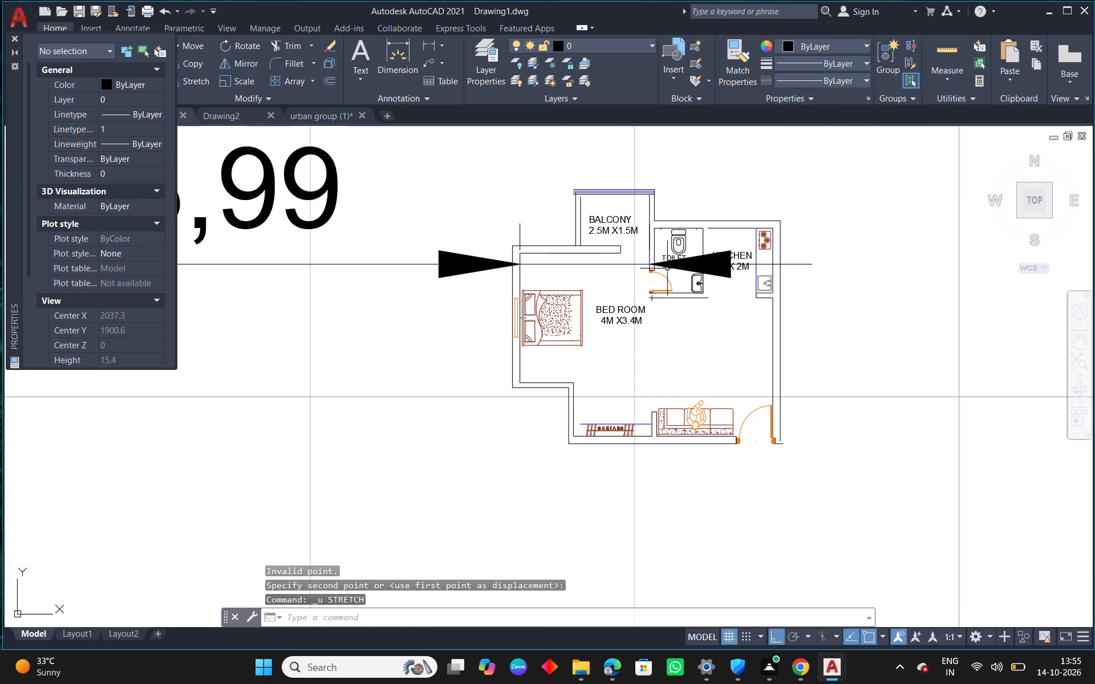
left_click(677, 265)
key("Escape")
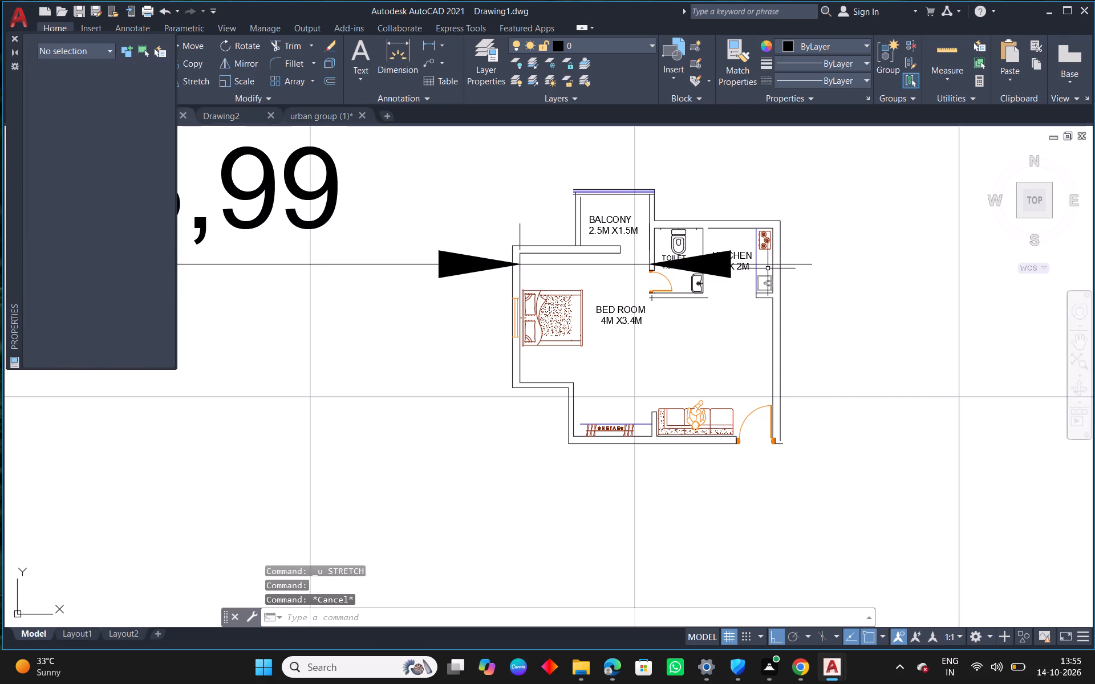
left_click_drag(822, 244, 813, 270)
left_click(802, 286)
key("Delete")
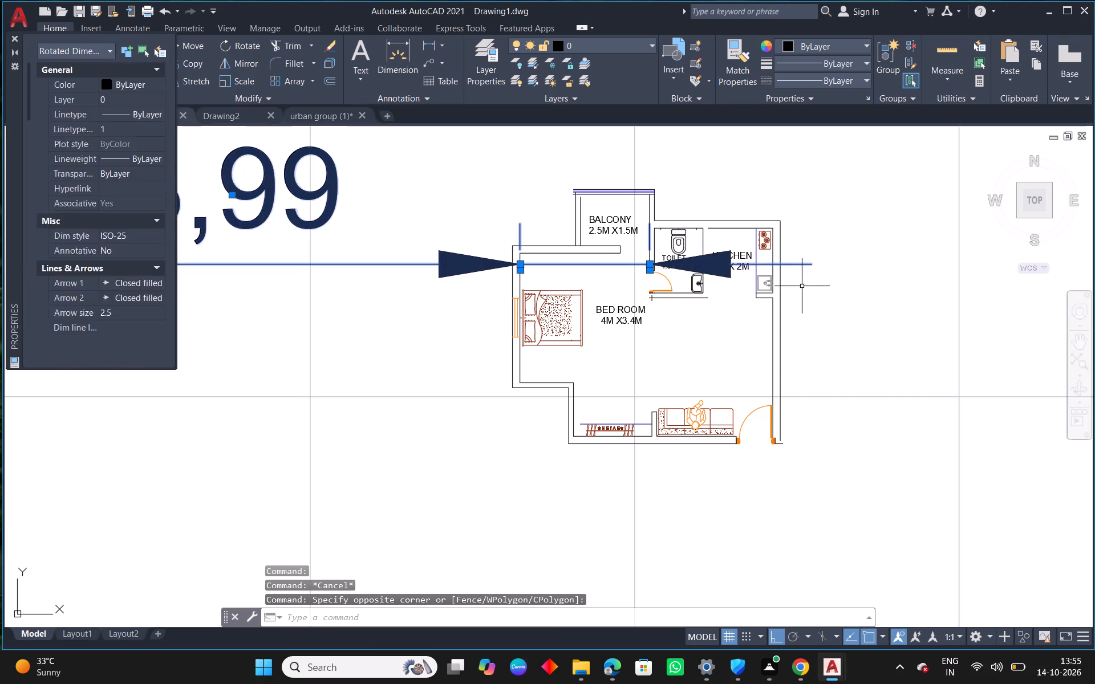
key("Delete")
Move the toilet, kitchen, sofa and entrance side of the plan, with the bedroom label, horizontally clear of the bed side.
middle_click_drag(810, 273, 780, 268)
scroll(780, 268, "down", 1)
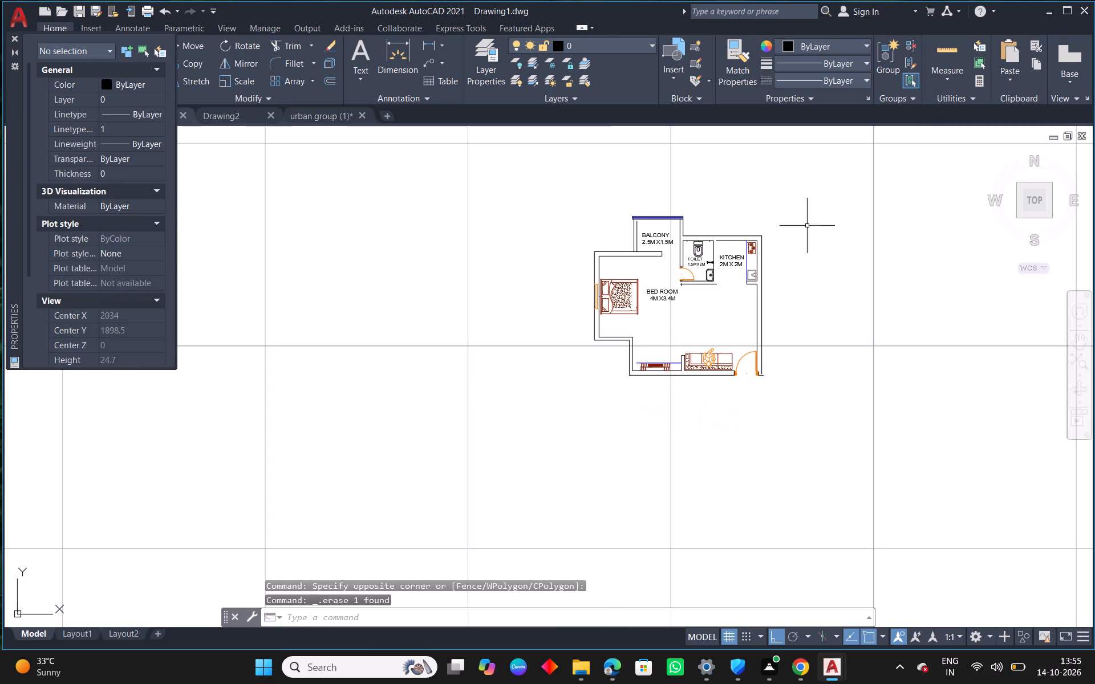
left_click_drag(818, 196, 790, 239)
left_click(675, 401)
type("m")
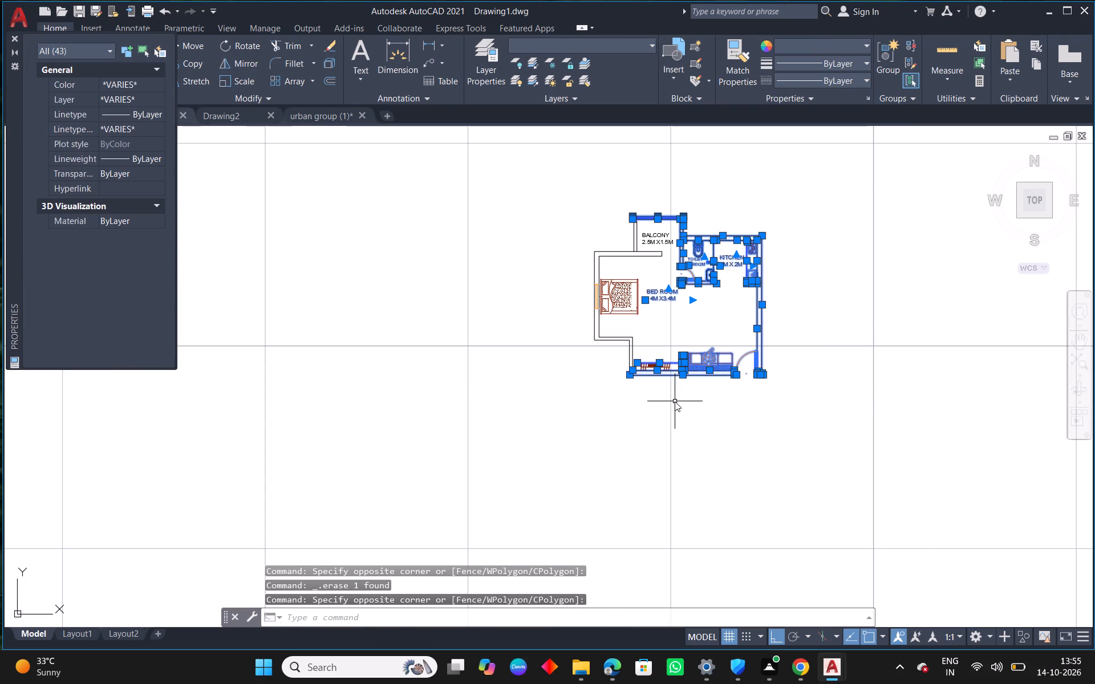
key("space")
left_click(675, 393)
left_click(974, 389)
key("Escape")
Offset the bedroom's inner side wall line behind the bed 4 m into the room, toward the separated part.
middle_click_drag(784, 362, 679, 382)
type("o 4")
key("space")
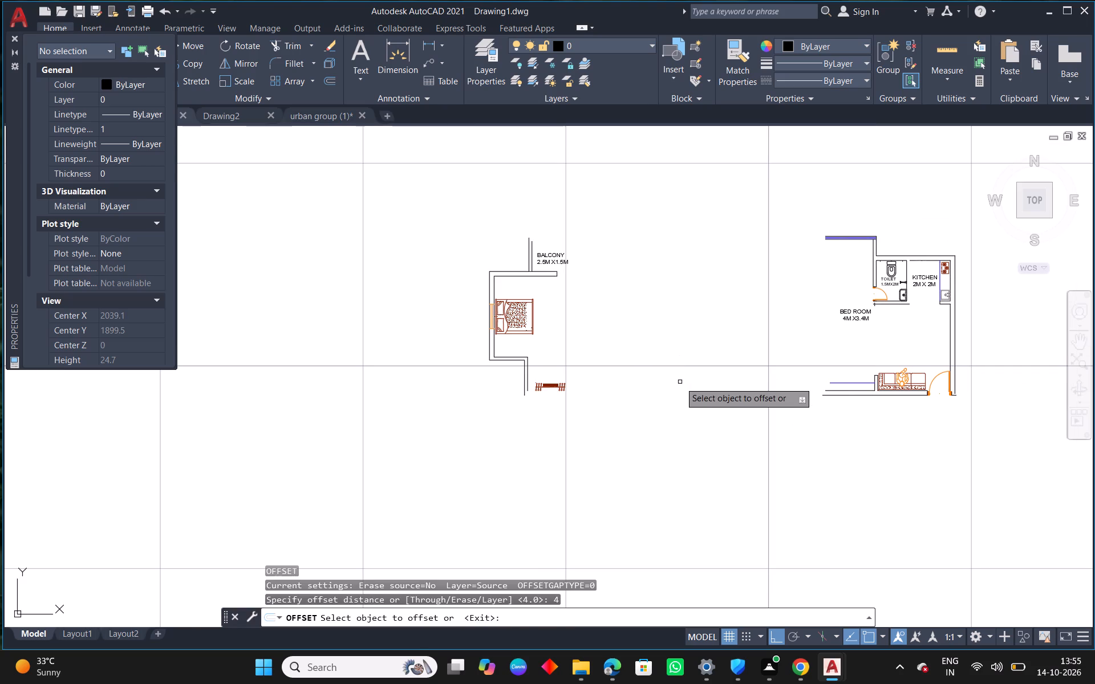
scroll(497, 264, "up", 2)
left_click_drag(481, 307, 494, 307)
left_click(679, 342)
key("Escape")
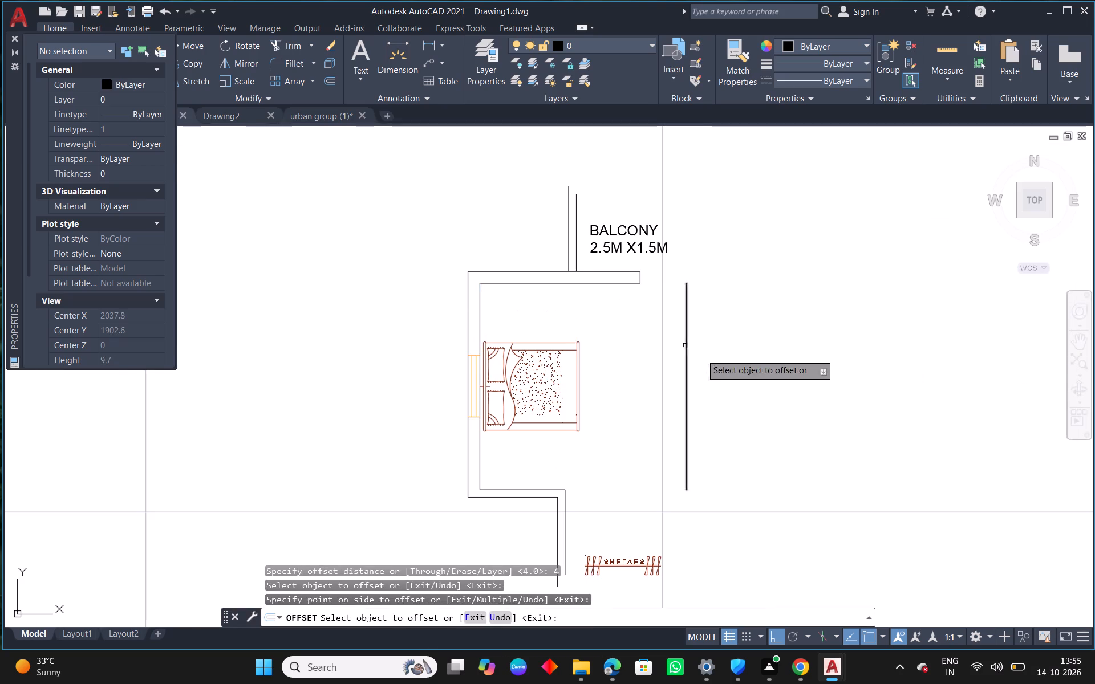
Offset the new bedroom wall line 0.15 m outward, away from the bed, to give the wall its thickness.
middle_click_drag(769, 392, 709, 378)
scroll(703, 386, "down", 1)
type("o 0.15")
key("Return")
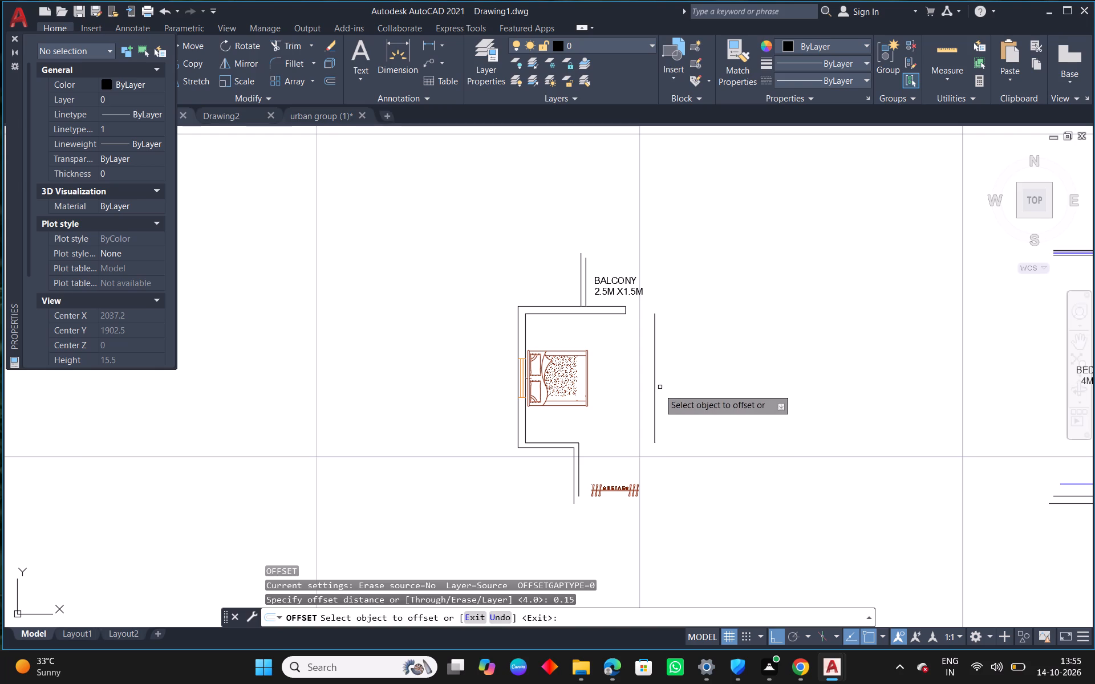
left_click(655, 394)
left_click(691, 392)
key("Escape")
Offset the outer line of the new bedroom wall 4 m toward the separated toilet and kitchen part.
type("o 4")
key("space")
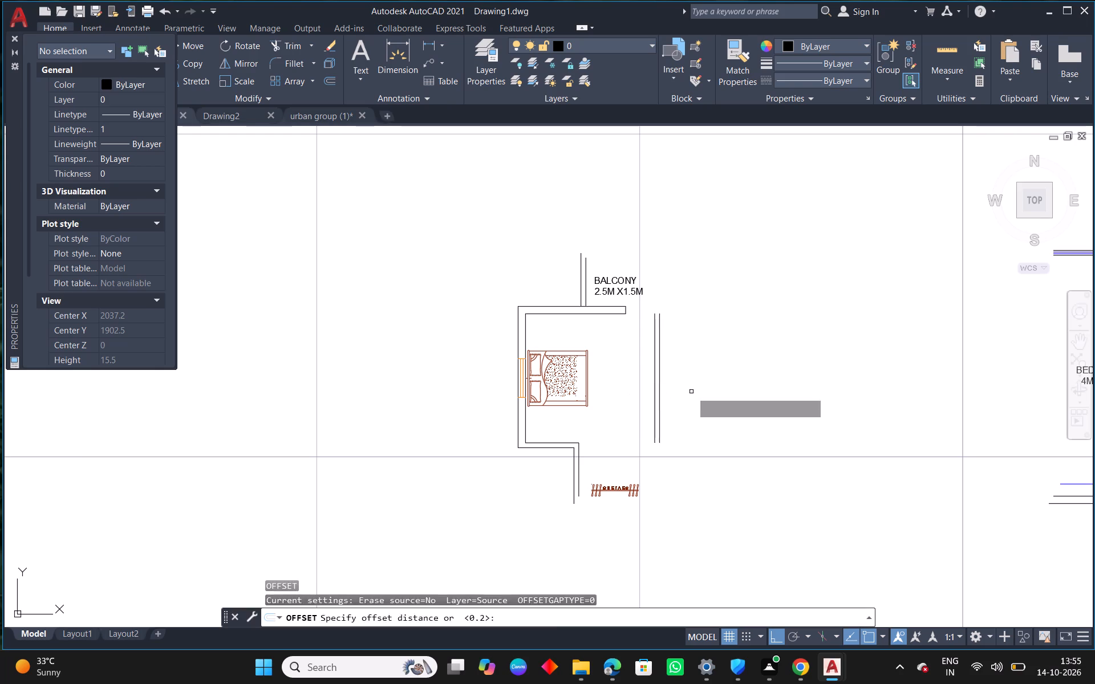
left_click(662, 402)
left_click(736, 406)
key("Escape")
Offset the latest 4 m wall line 0.23 m outward, away from the bedroom, to give the outer wall its thickness.
scroll(725, 404, "down", 2)
middle_click_drag(849, 438, 696, 408)
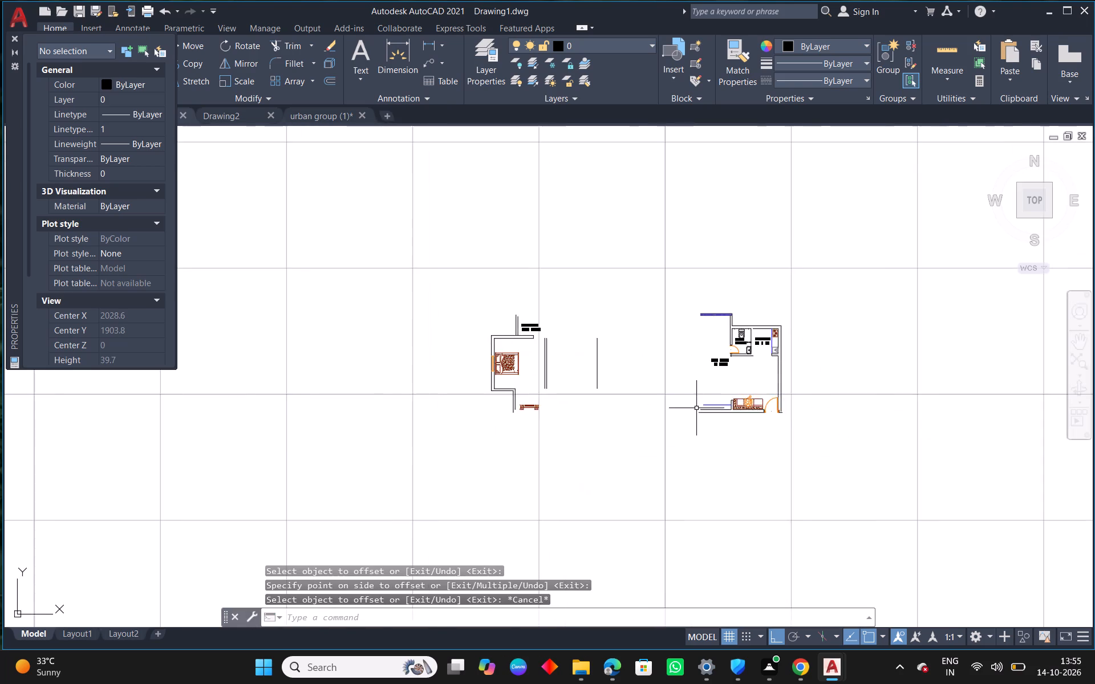
scroll(806, 378, "up", 1)
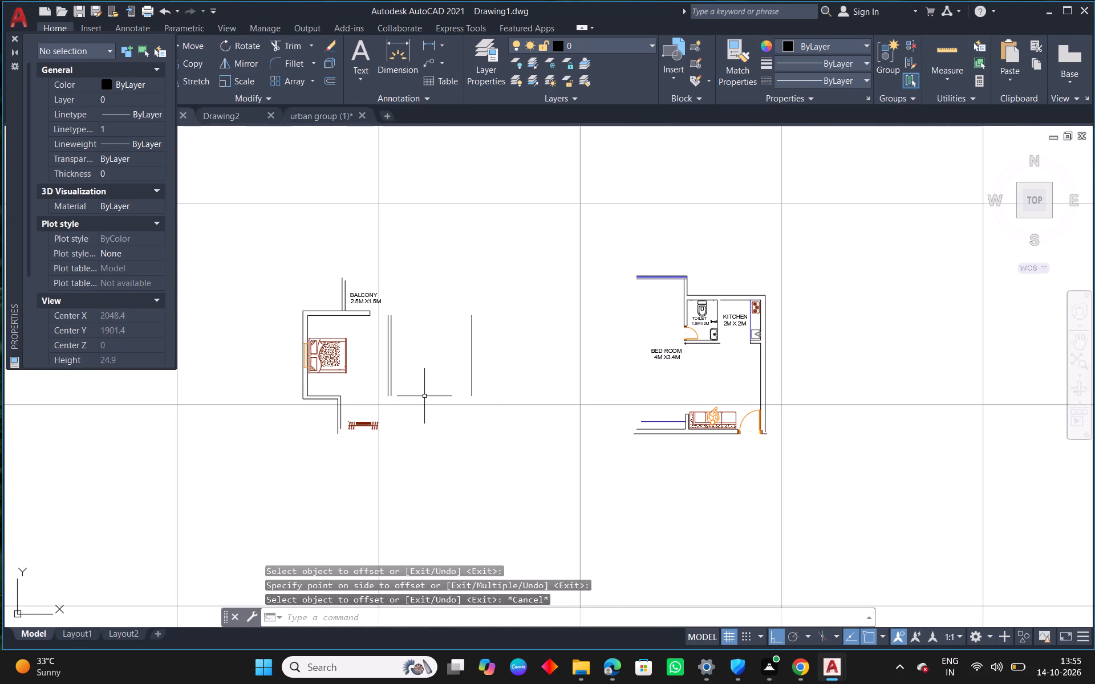
type("o 0.23")
key("Return")
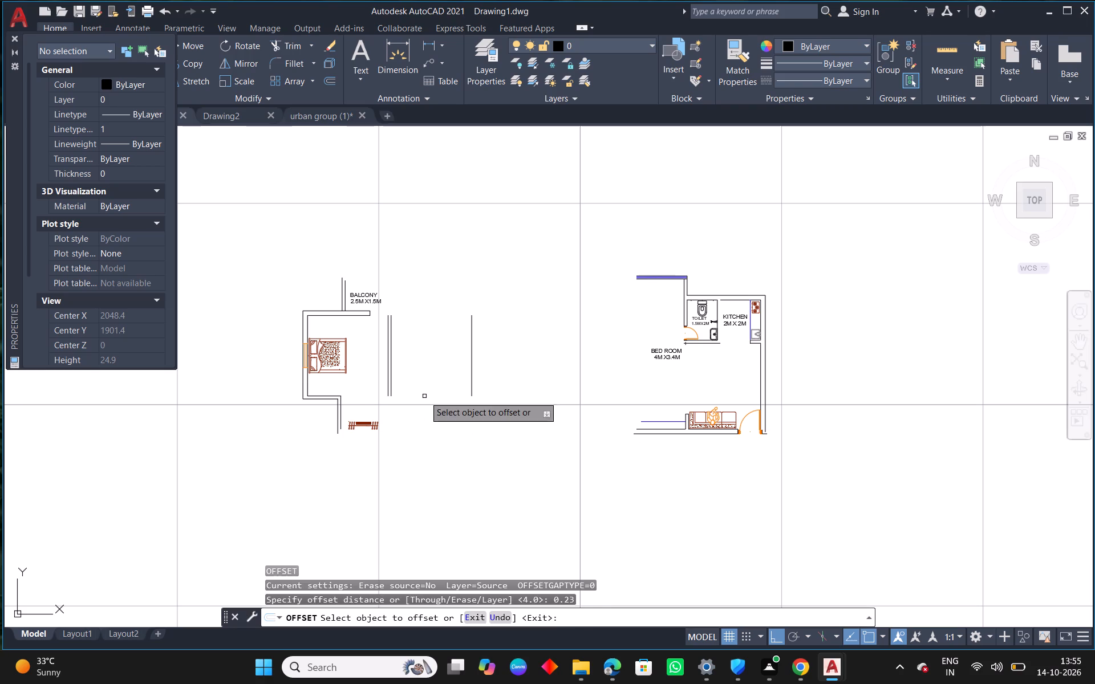
left_click(472, 364)
left_click(513, 362)
key("Escape")
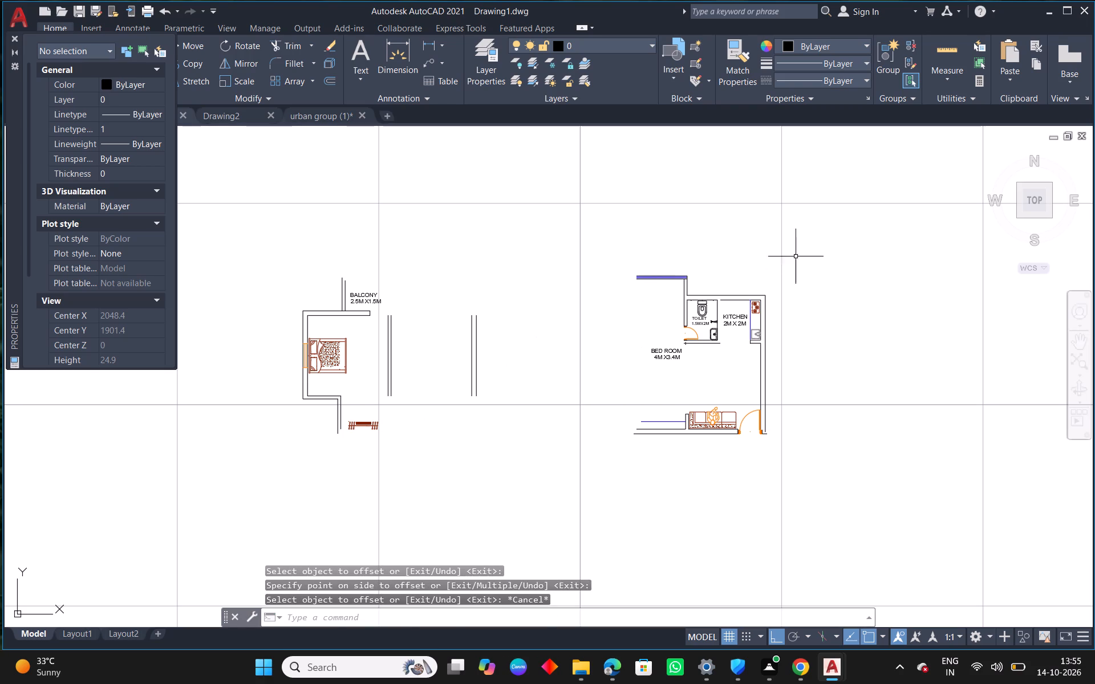
Move the separated toilet, kitchen, sofa and entrance part horizontally back, so the toilet's lower wall corner meets the new bedroom wall line.
left_click_drag(817, 224, 817, 254)
left_click(571, 495)
type("m")
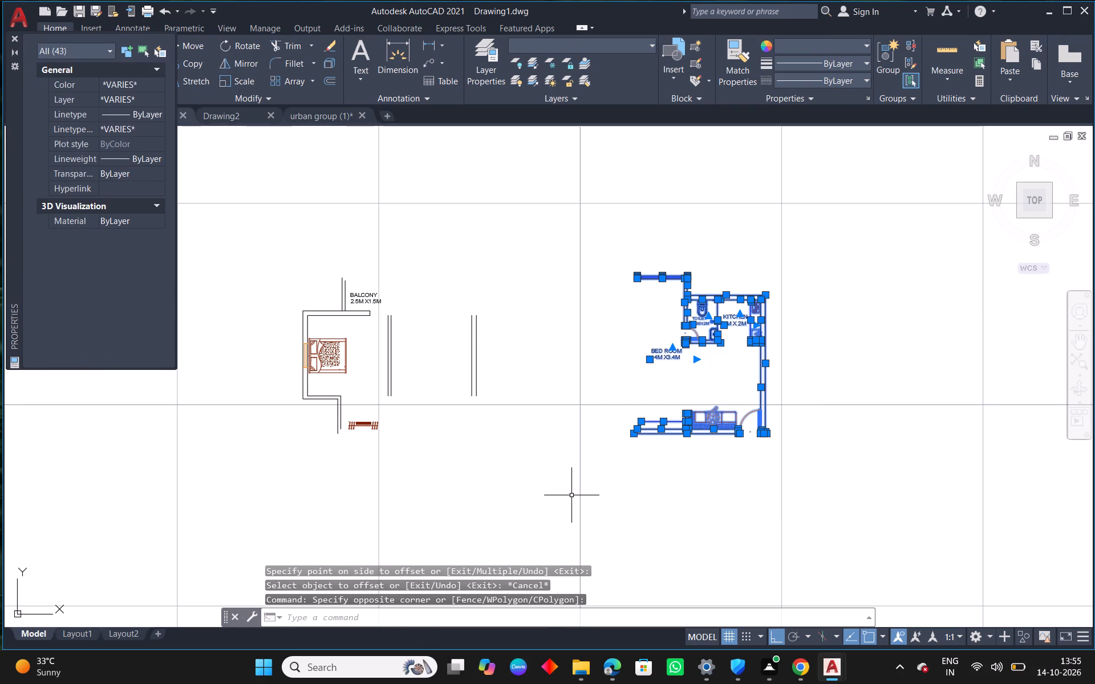
key("space")
scroll(628, 431, "up", 1)
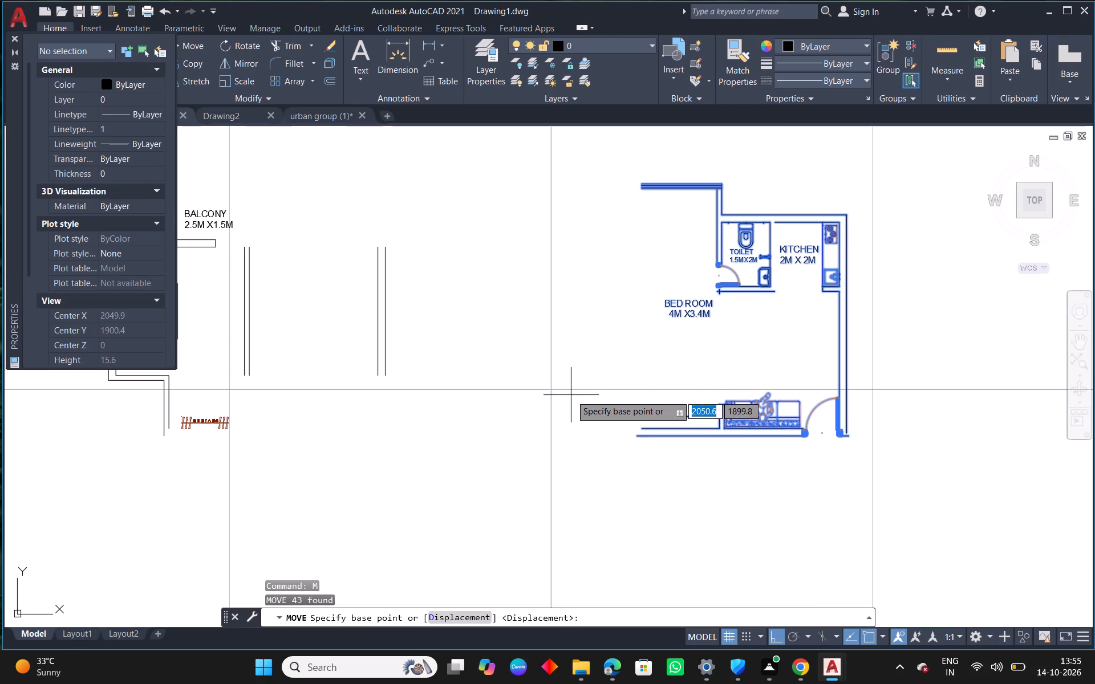
middle_click_drag(582, 374, 660, 395)
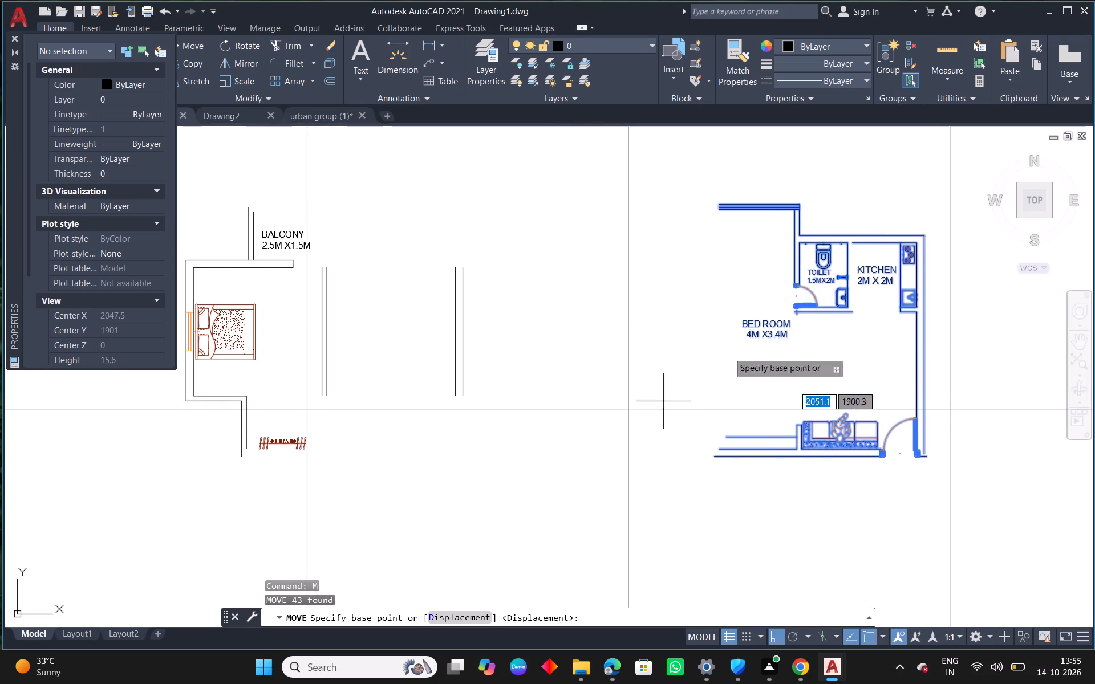
scroll(792, 282, "up", 3)
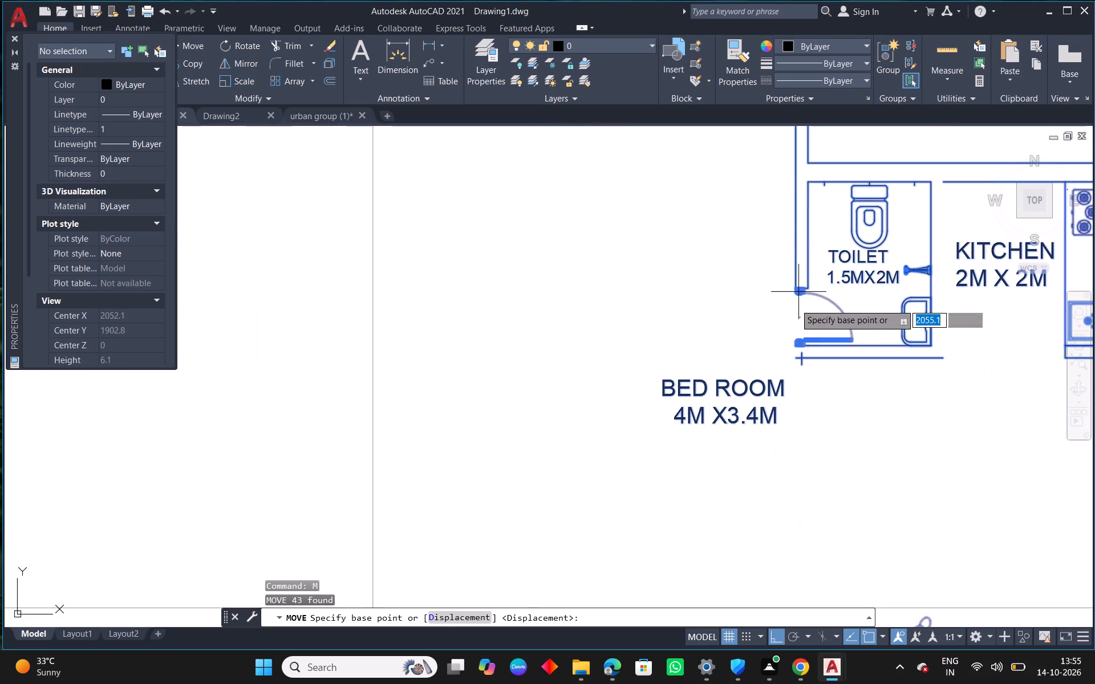
left_click(796, 359)
scroll(666, 382, "down", 2)
middle_click_drag(615, 390, 886, 392)
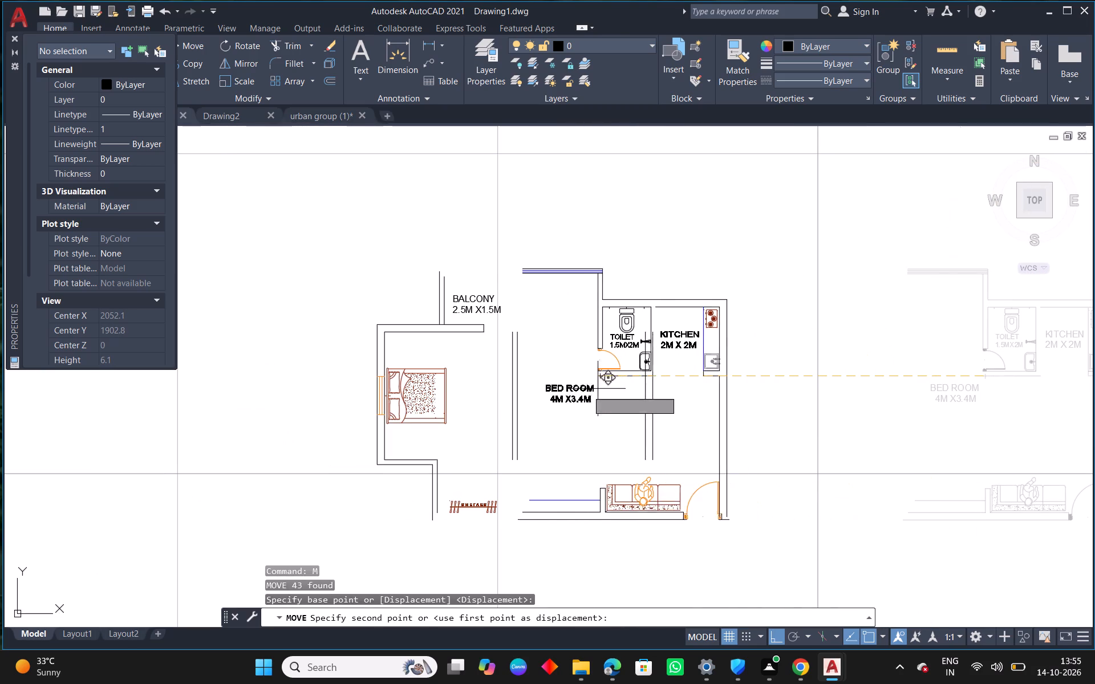
scroll(524, 374, "up", 3)
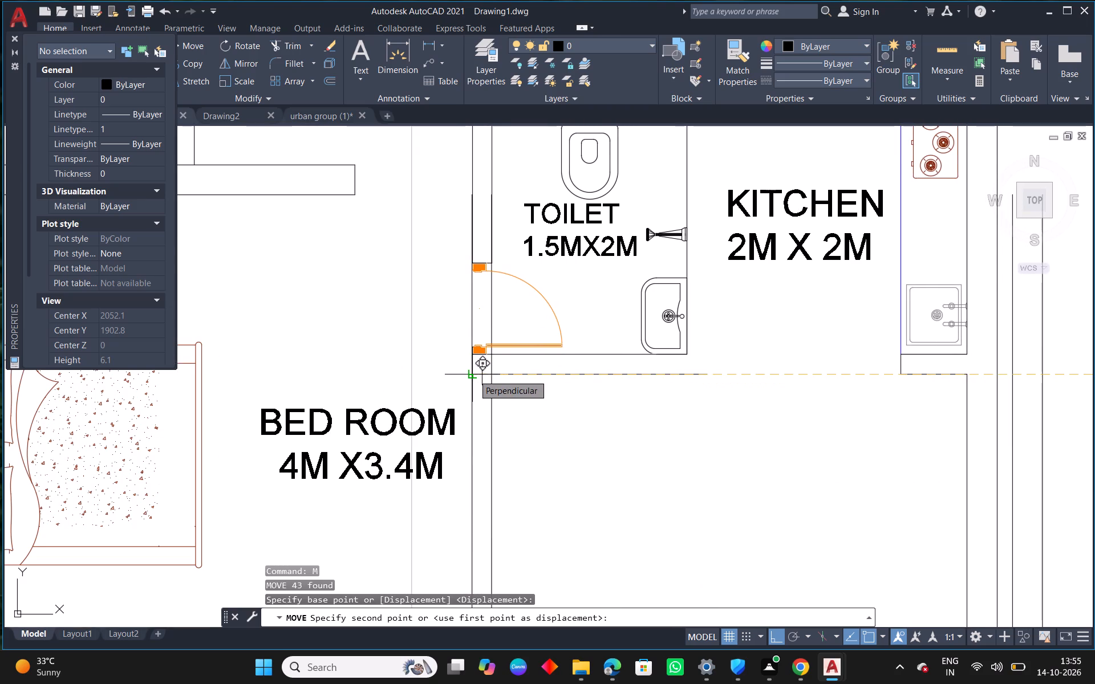
left_click(473, 374)
Delete the two offset wall lines between the bedroom and the living side.
scroll(558, 377, "down", 3)
middle_click_drag(577, 434, 587, 401)
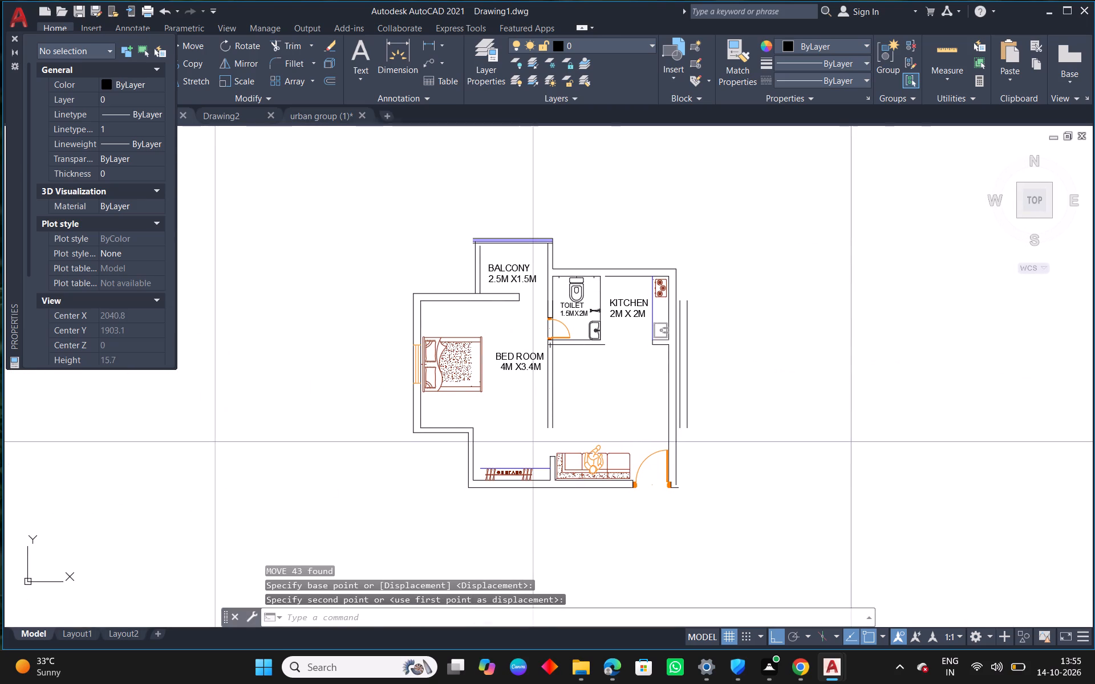
left_click_drag(578, 407, 554, 407)
left_click(525, 409)
key("Delete")
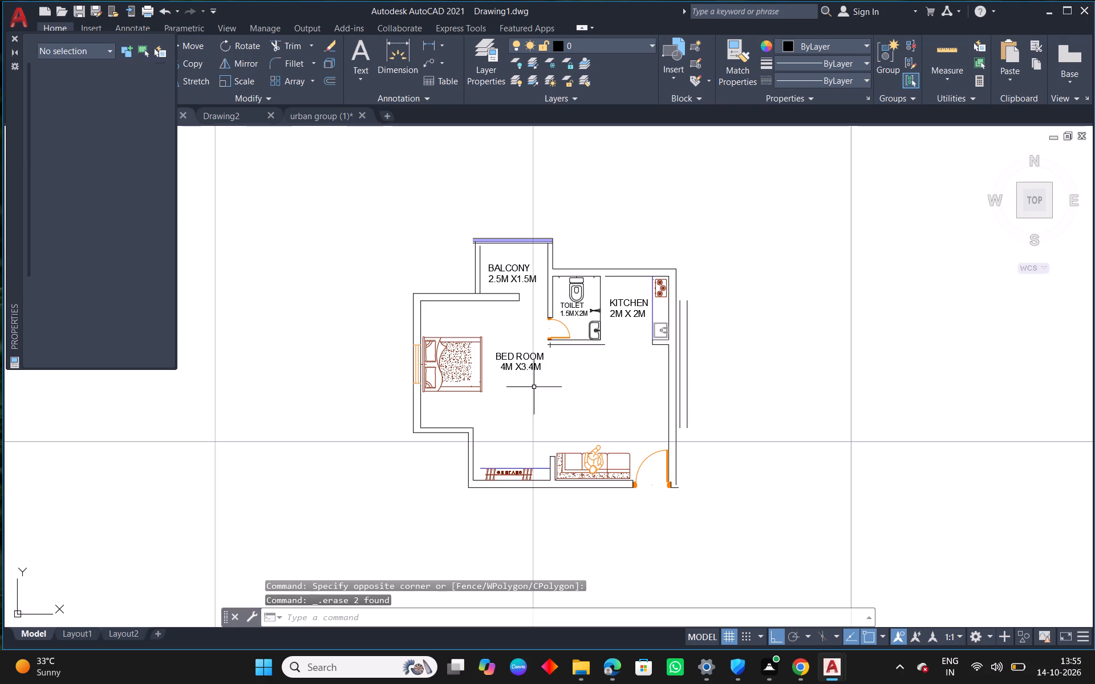
Measure the bedroom's width from the inner corner on the bed side to the toilet-side wall with a temporary dimension.
scroll(563, 269, "up", 2)
left_click(396, 43)
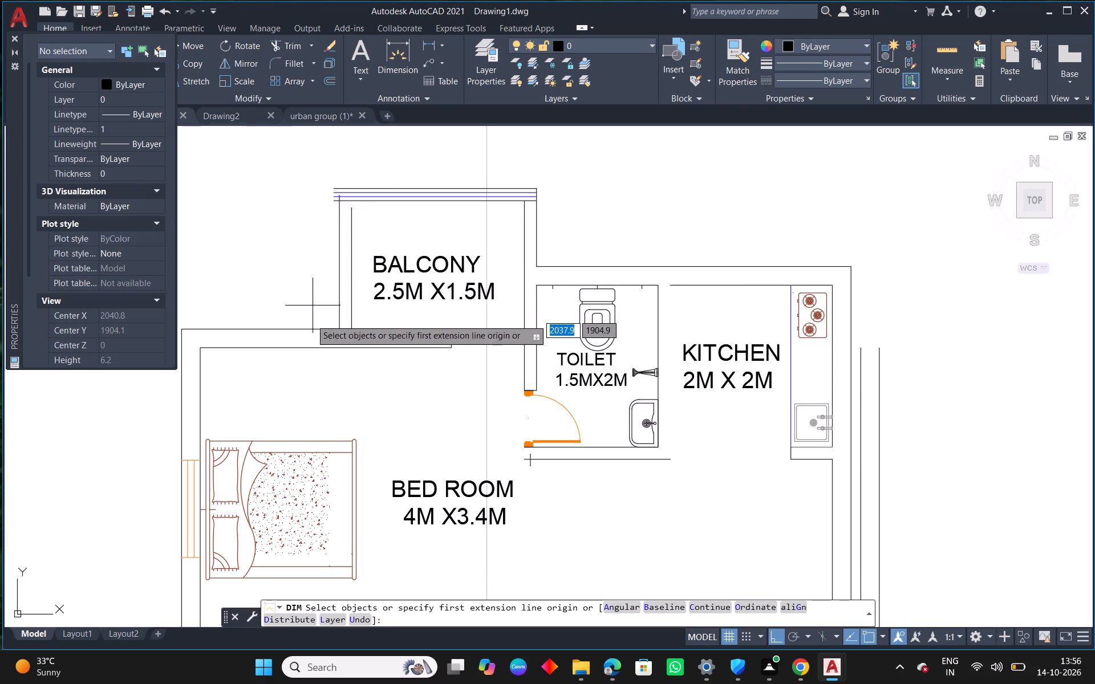
middle_click_drag(275, 341, 418, 258)
left_click(344, 266)
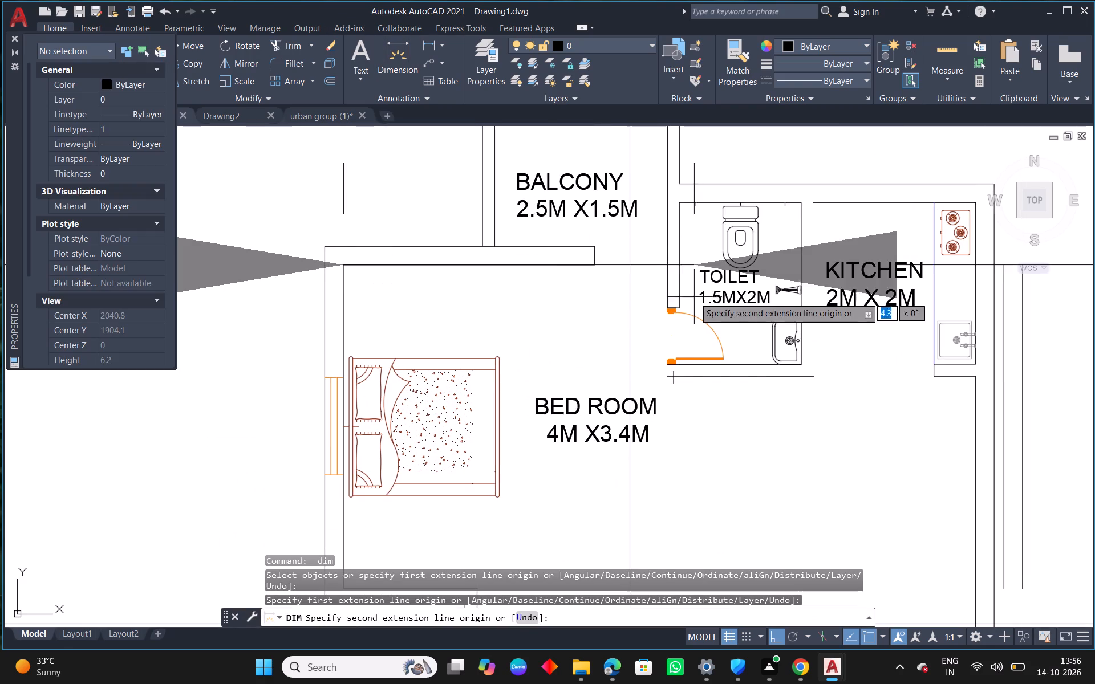
left_click(668, 265)
right_click(658, 304)
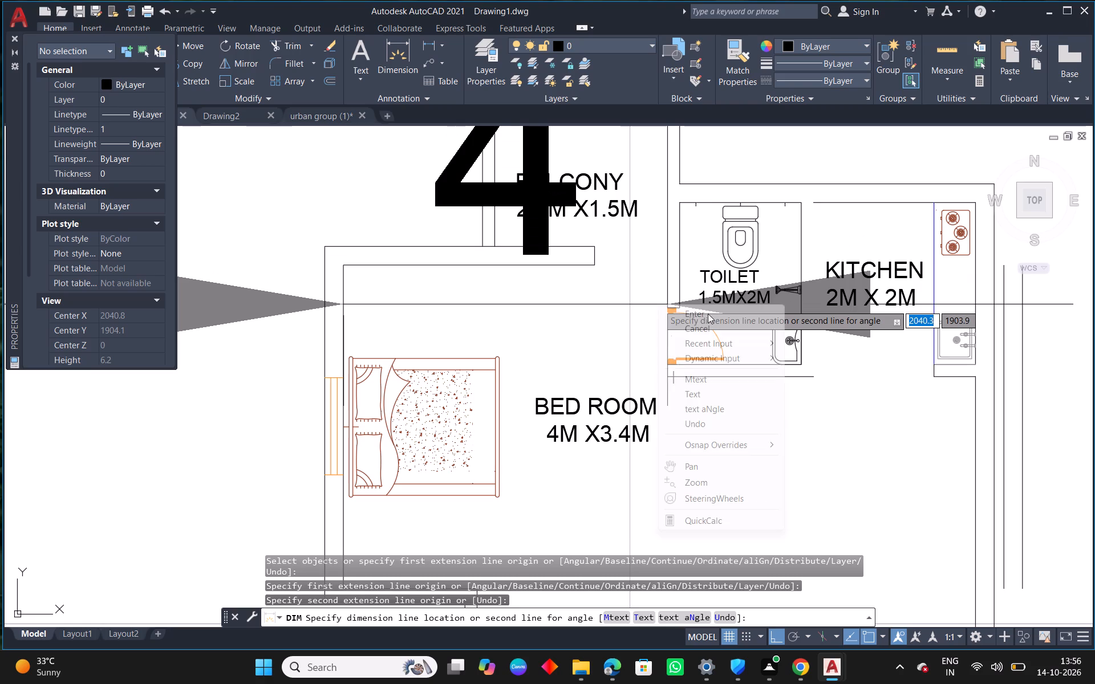
left_click(711, 314)
Delete the old inner and outer wall lines beside the kitchen stove and sink.
scroll(624, 320, "down", 2)
middle_click_drag(766, 415, 715, 360)
scroll(736, 316, "up", 2)
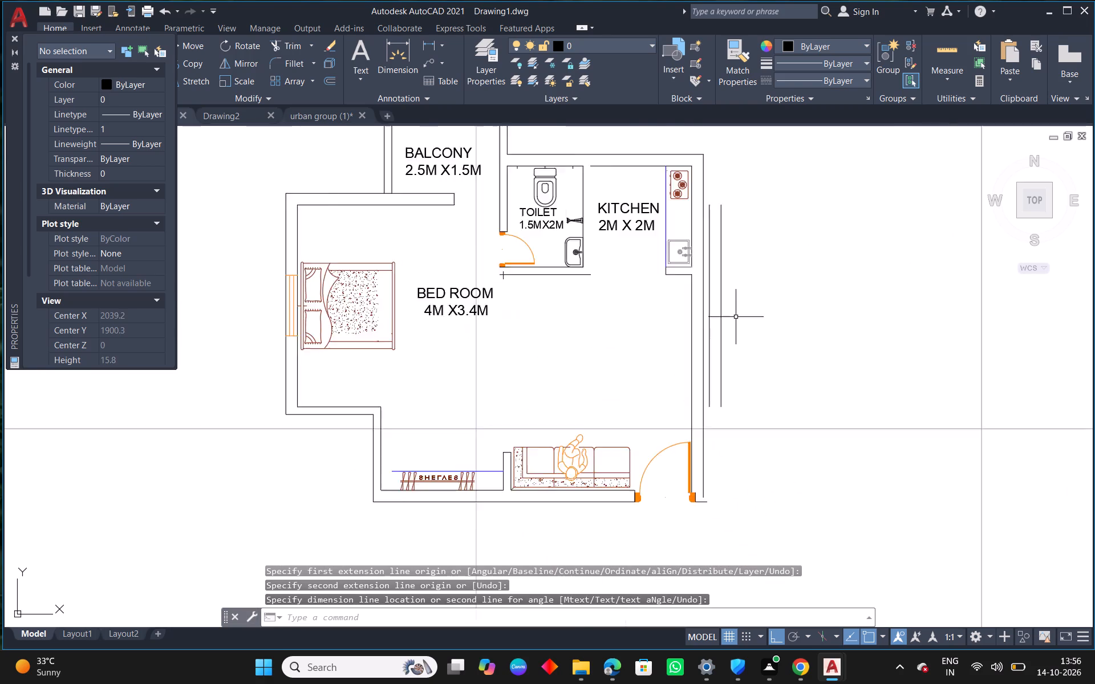
scroll(703, 344, "down", 2)
scroll(703, 323, "up", 1)
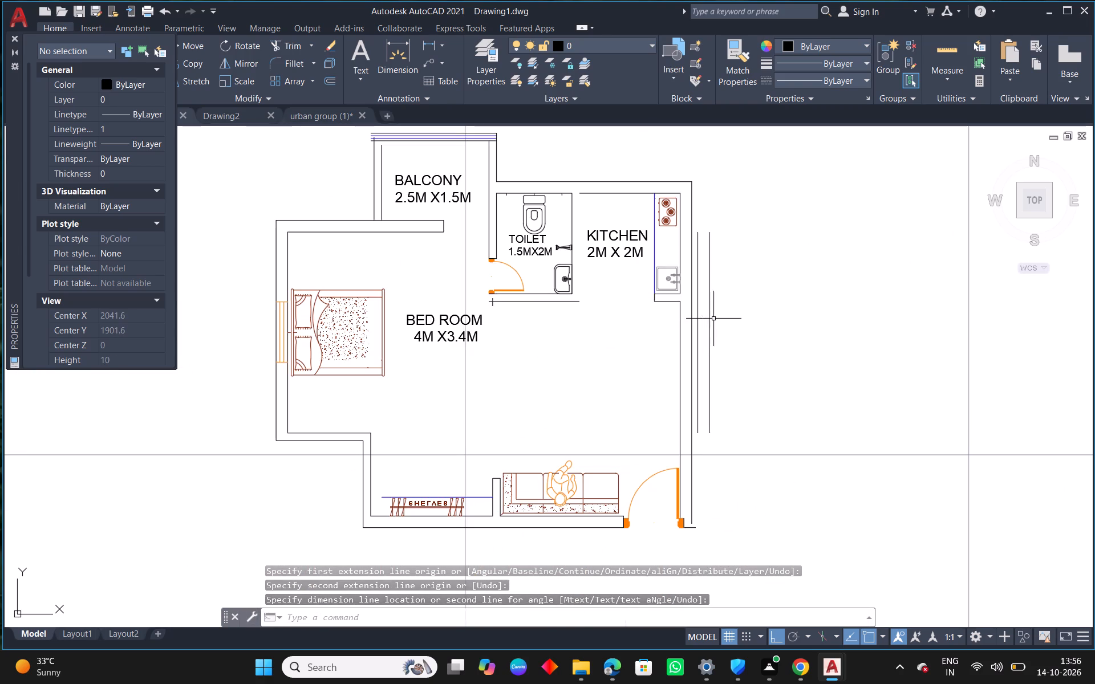
scroll(701, 174, "up", 1)
scroll(688, 258, "up", 1)
left_click_drag(707, 243, 691, 246)
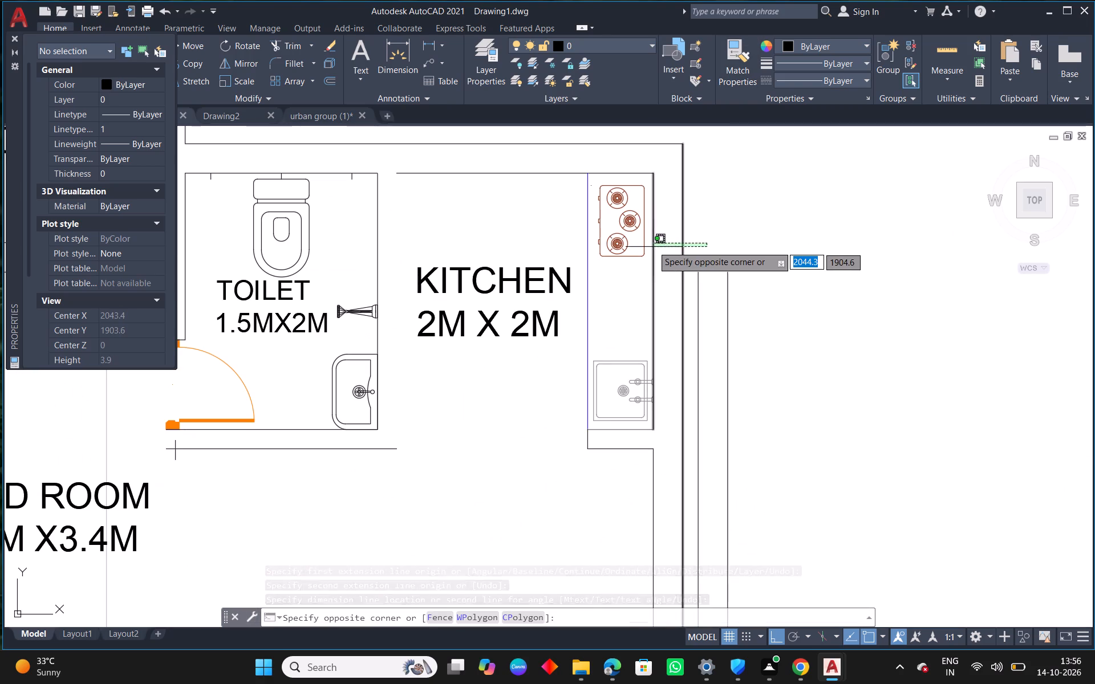
left_click(652, 245)
key("Delete")
Fillet the new outer wall's inner and outer lines with the kitchen's upper wall lines into sharp corners.
scroll(688, 306, "down", 1)
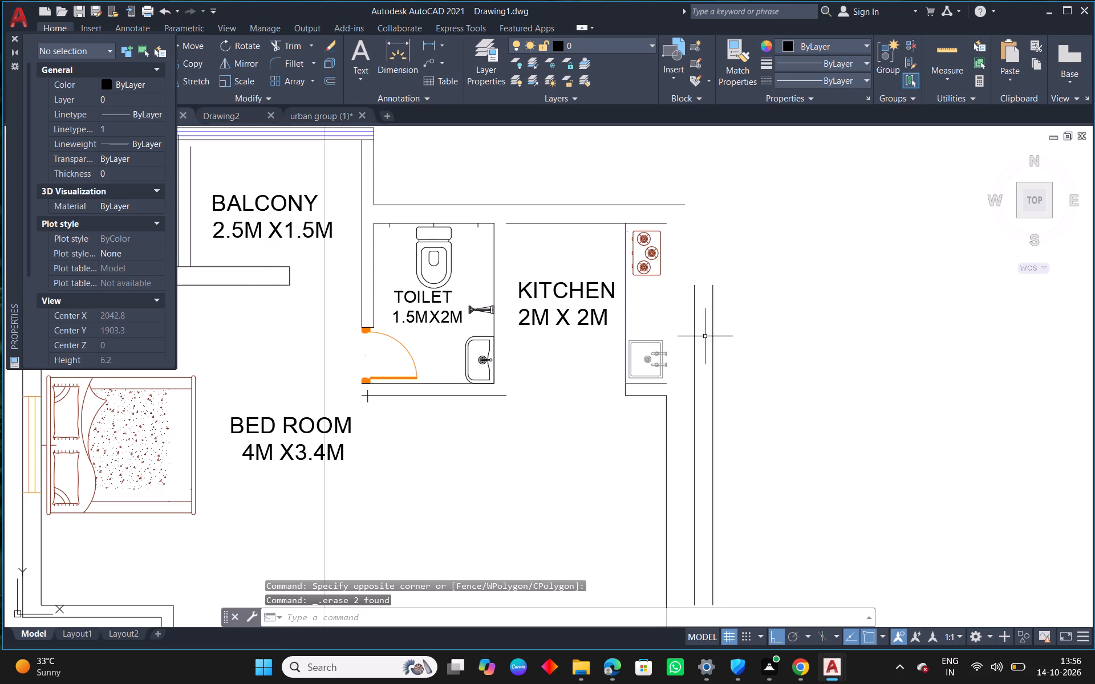
middle_click_drag(744, 356, 746, 333)
key("Escape")
key("f")
key("space")
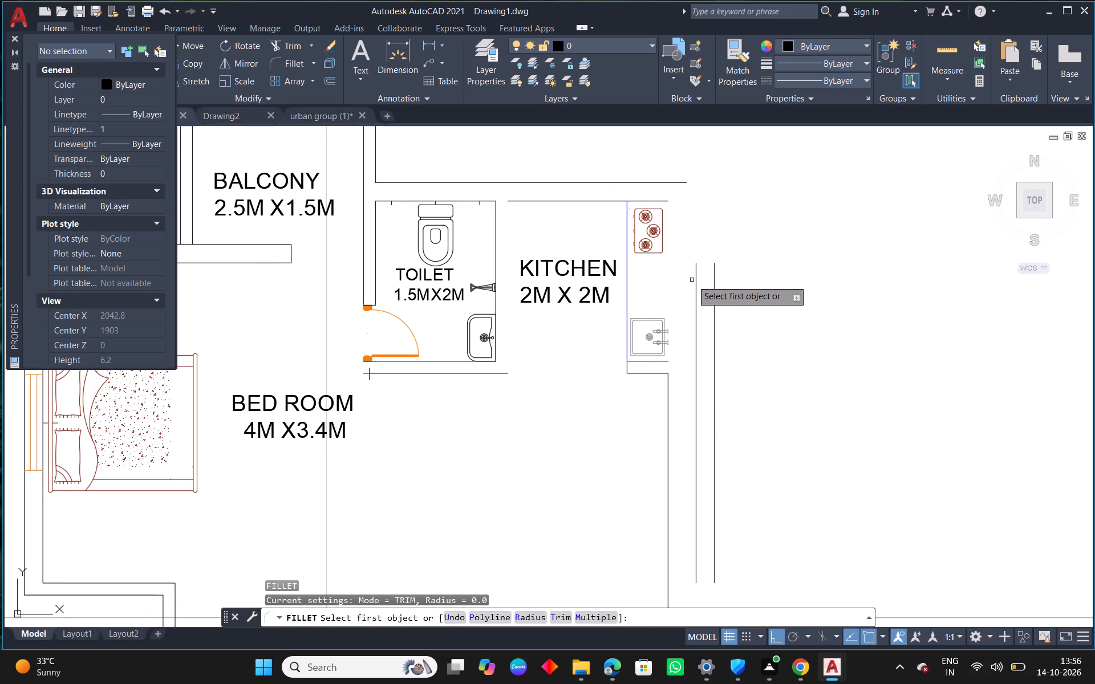
left_click(694, 278)
left_click(659, 199)
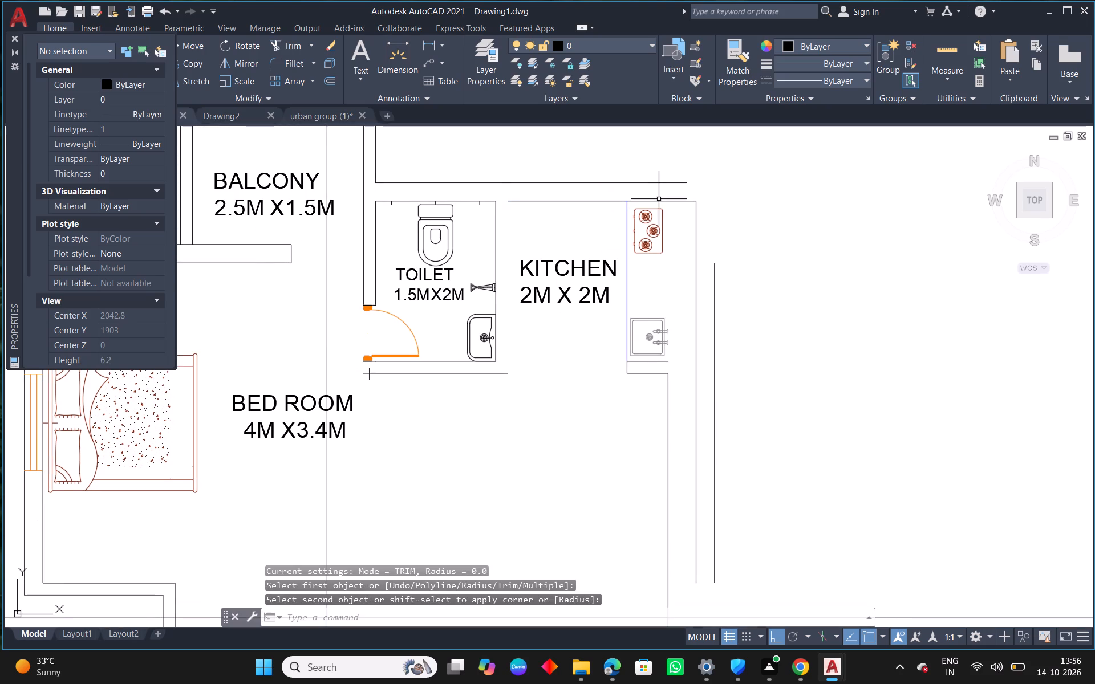
right_click(703, 199)
left_click(738, 207)
left_click(664, 184)
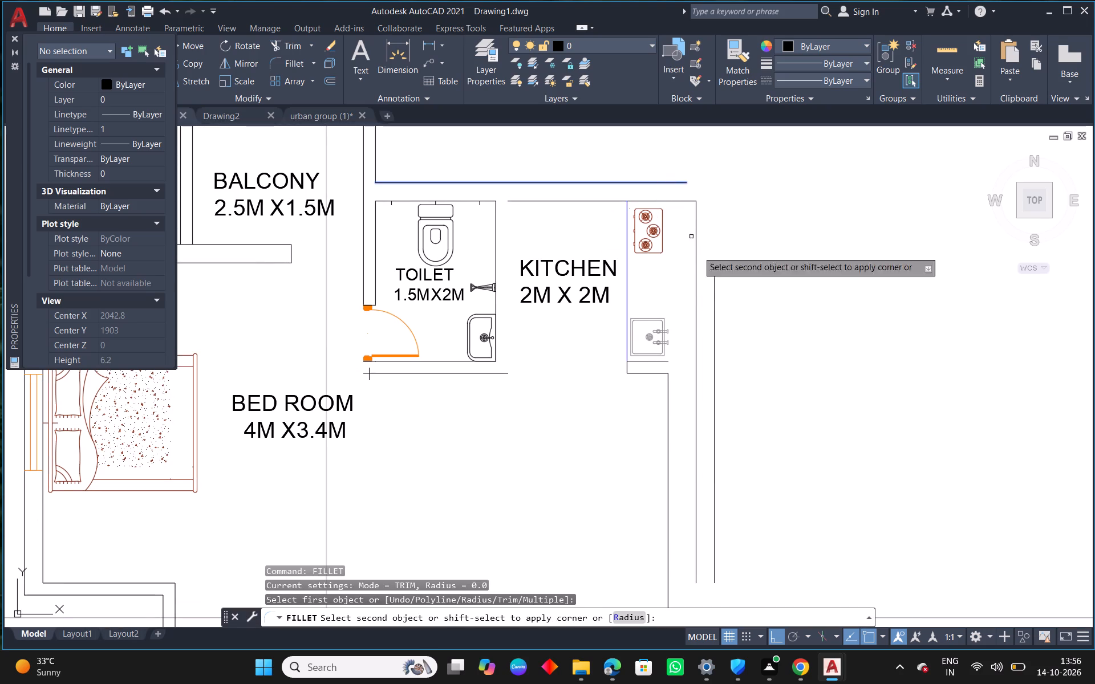
left_click(716, 284)
key("Escape")
Delete the remaining old inner wall line running from the kitchen counter toward the entrance door.
middle_click_drag(668, 360, 658, 284)
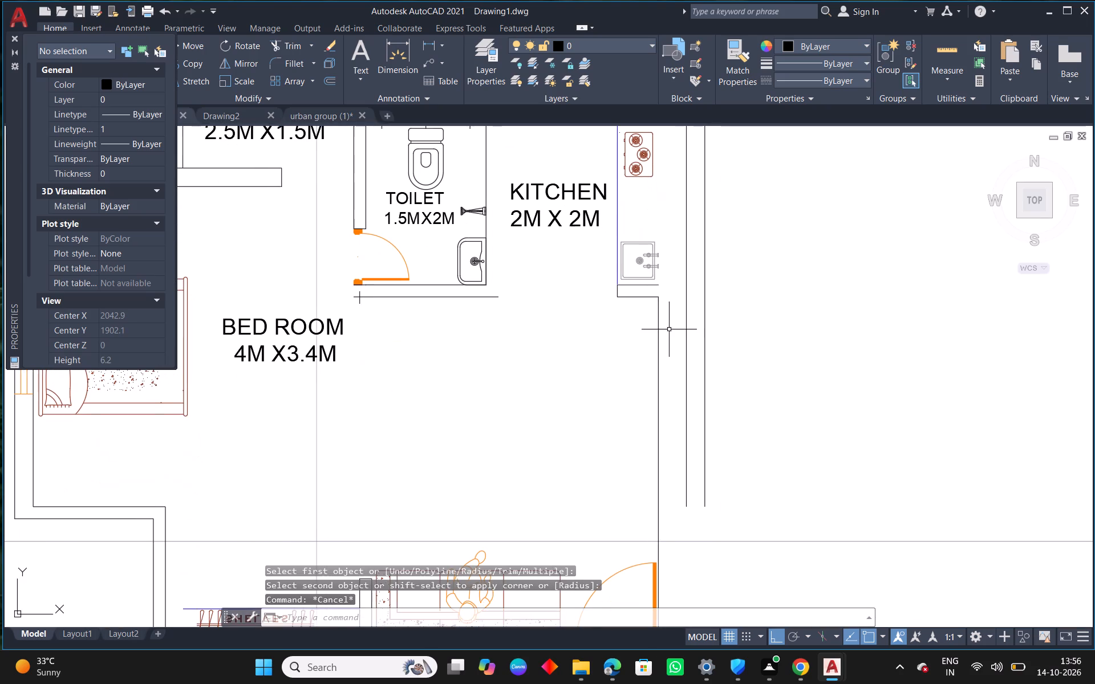
left_click(679, 360)
left_click(655, 369)
key("Delete")
Move the kitchen counter with its end wall, sink and stove against the inner line of the new outer wall.
left_click_drag(658, 329, 655, 308)
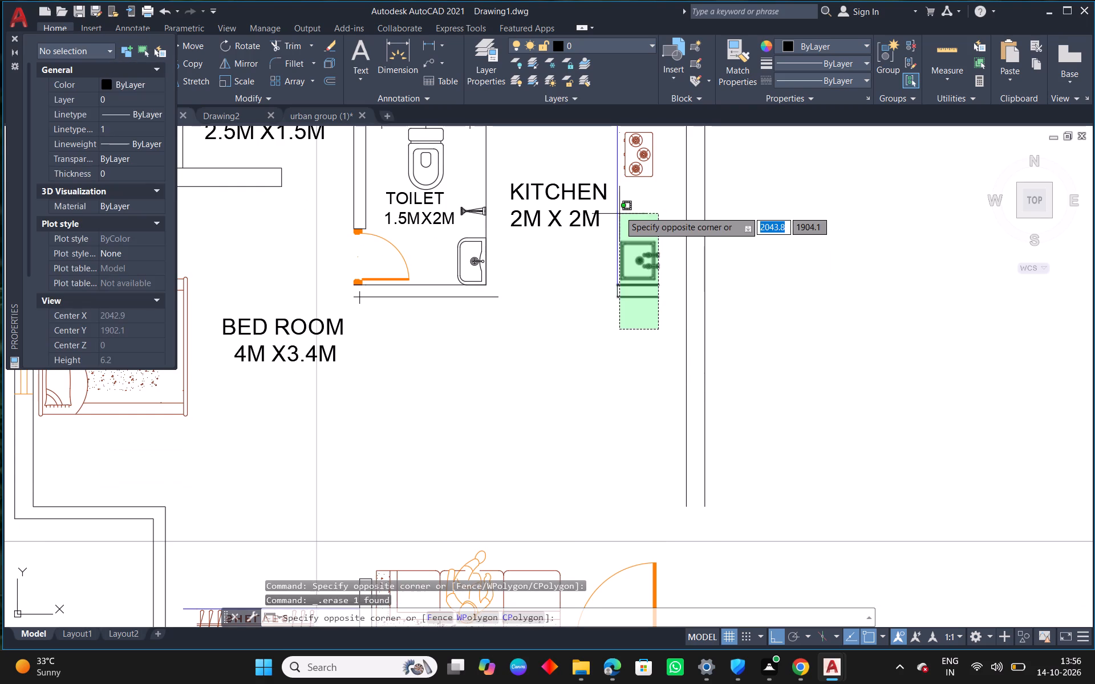
left_click(614, 212)
middle_click_drag(645, 208, 613, 325)
scroll(618, 290, "up", 1)
left_click_drag(636, 308, 634, 302)
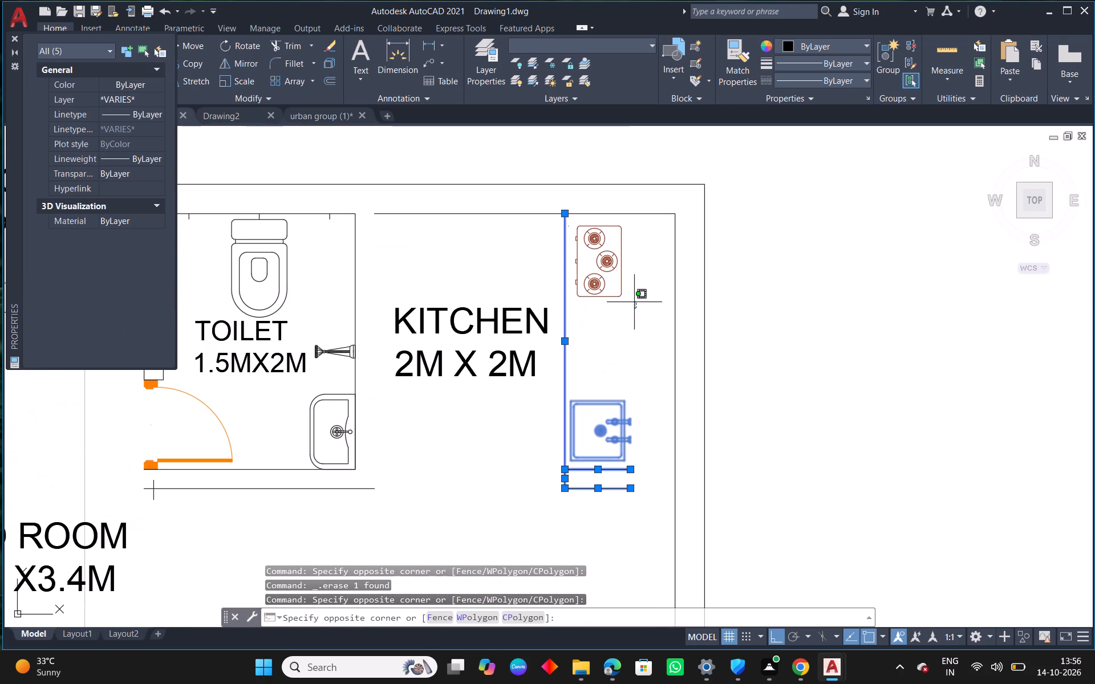
left_click(601, 257)
type("m")
key("space")
middle_click_drag(647, 364, 664, 298)
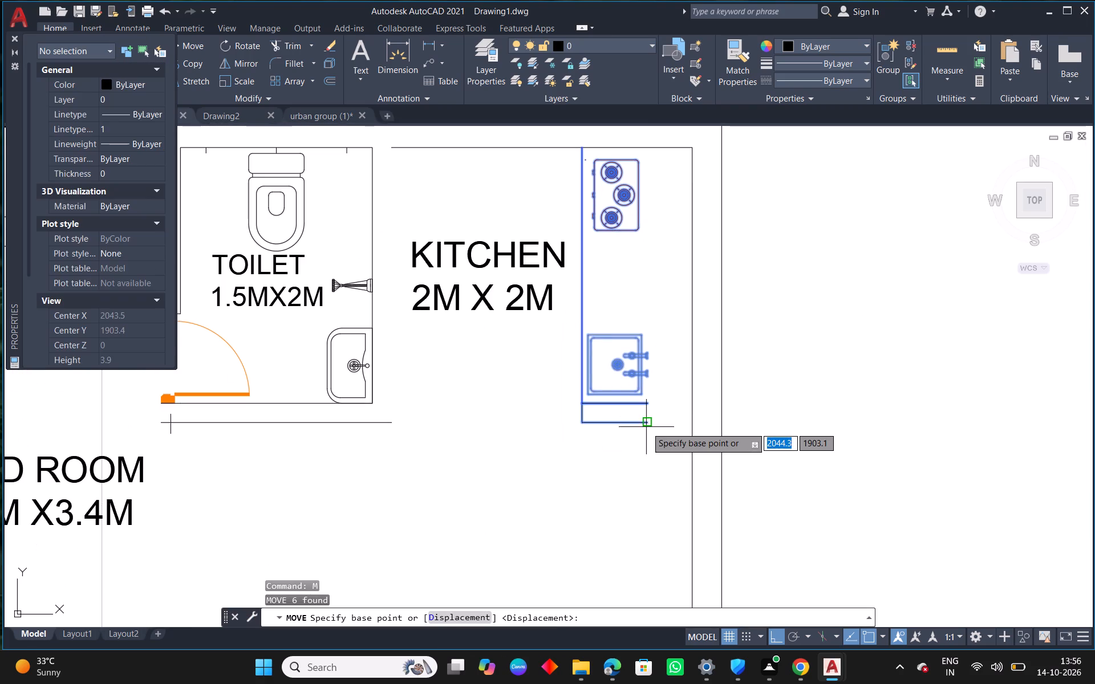
left_click(648, 425)
left_click(692, 421)
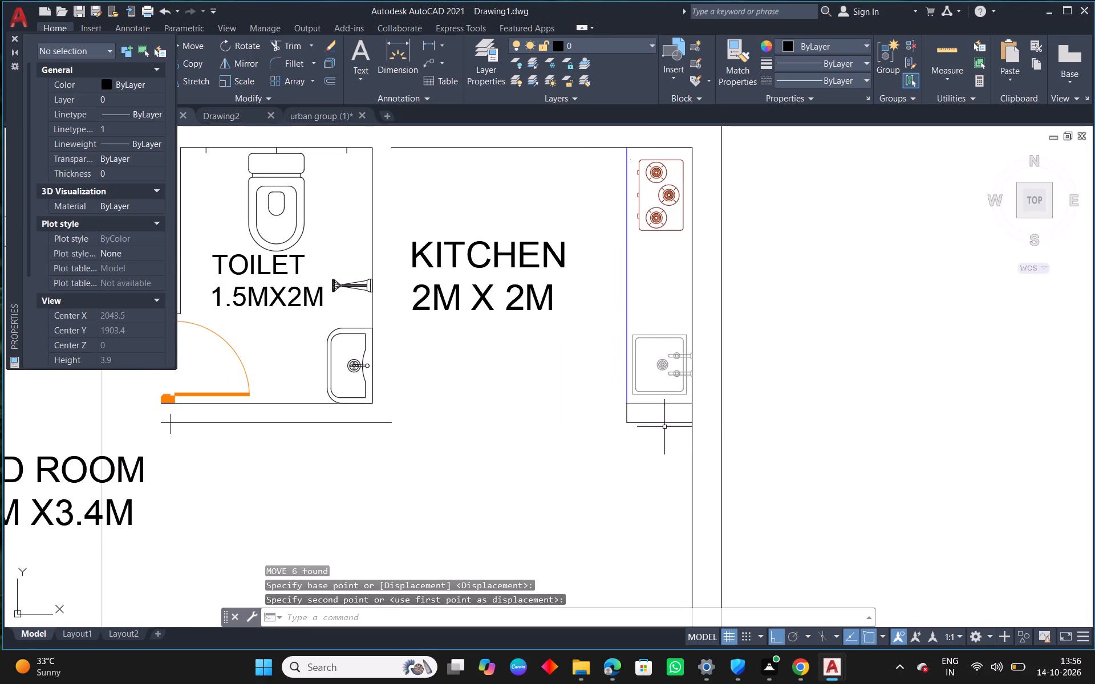
key("Escape")
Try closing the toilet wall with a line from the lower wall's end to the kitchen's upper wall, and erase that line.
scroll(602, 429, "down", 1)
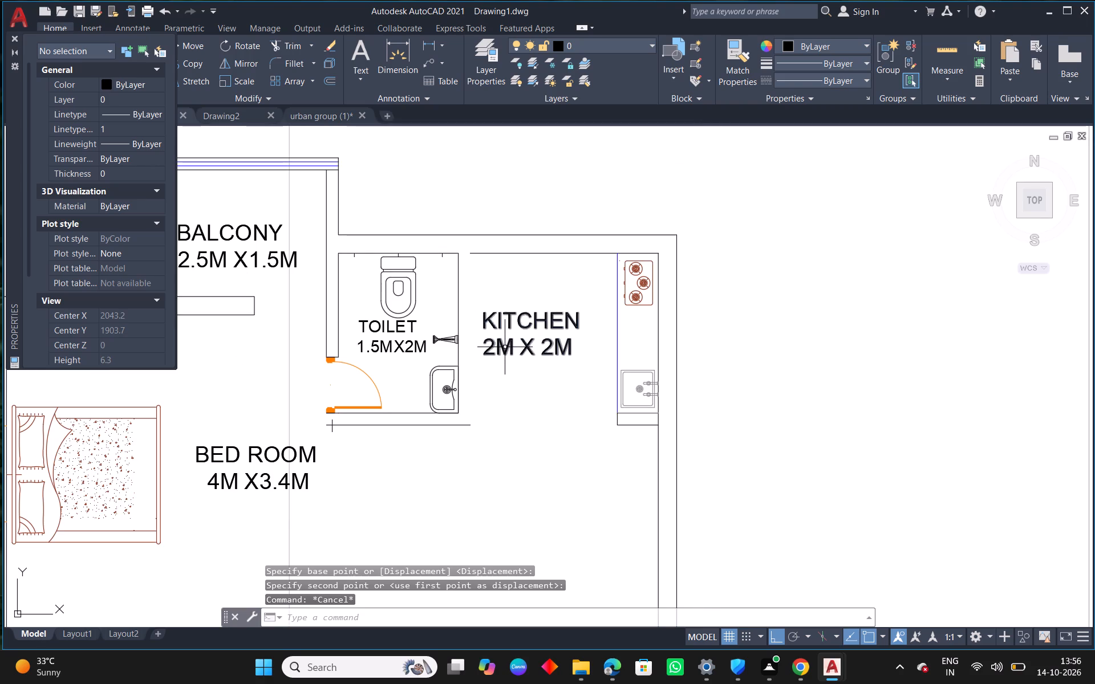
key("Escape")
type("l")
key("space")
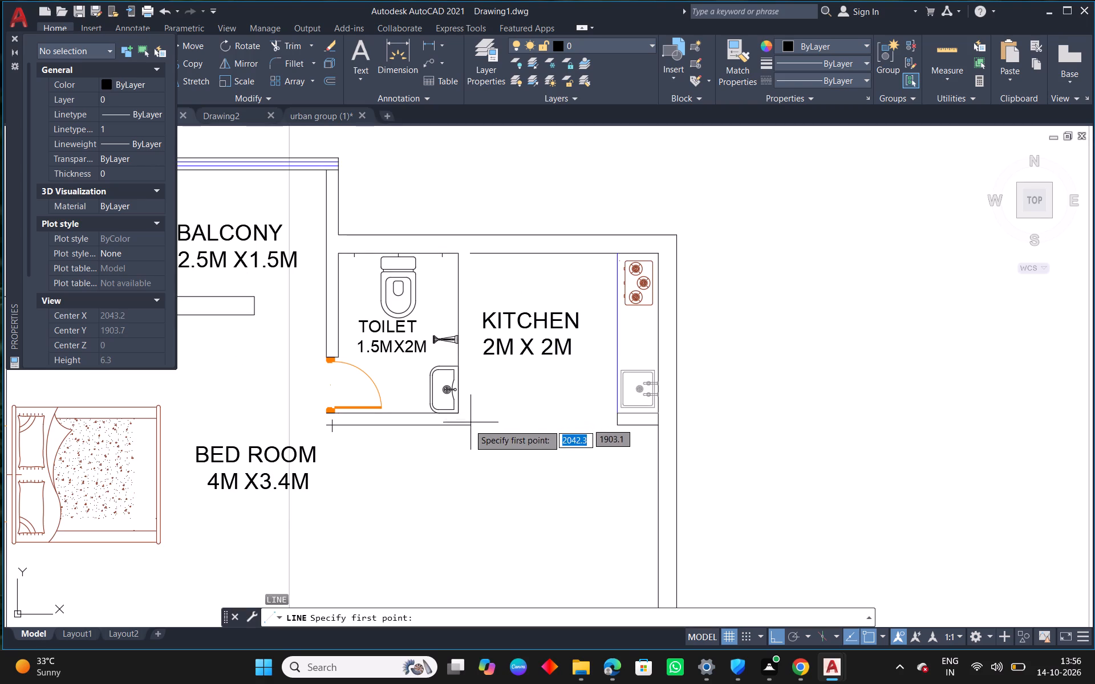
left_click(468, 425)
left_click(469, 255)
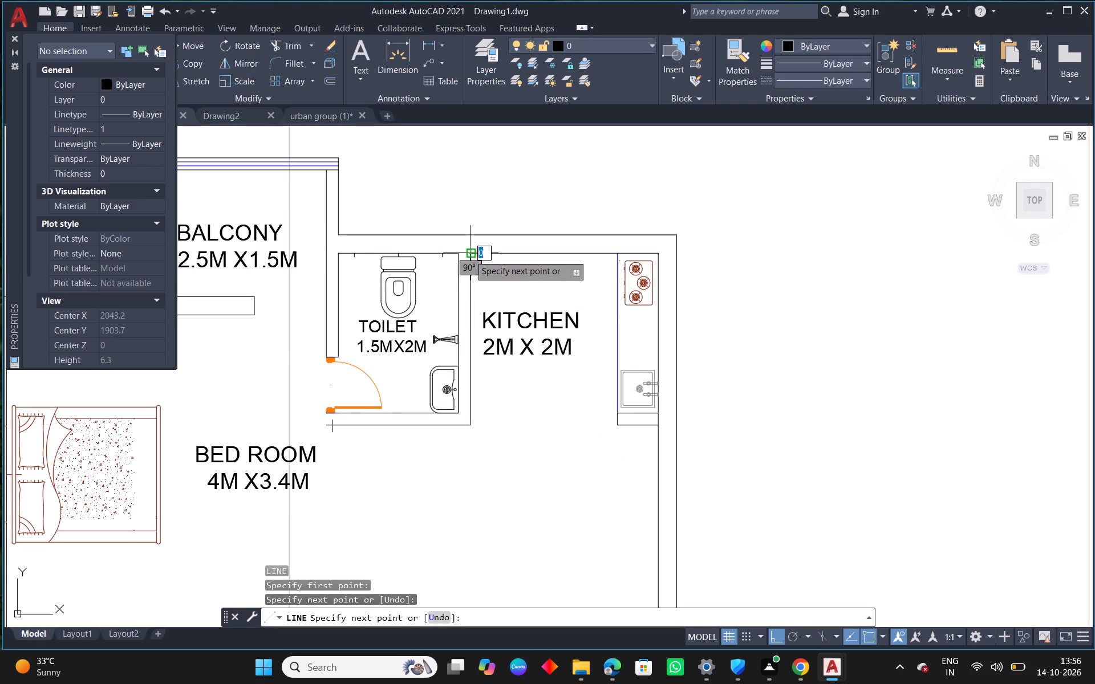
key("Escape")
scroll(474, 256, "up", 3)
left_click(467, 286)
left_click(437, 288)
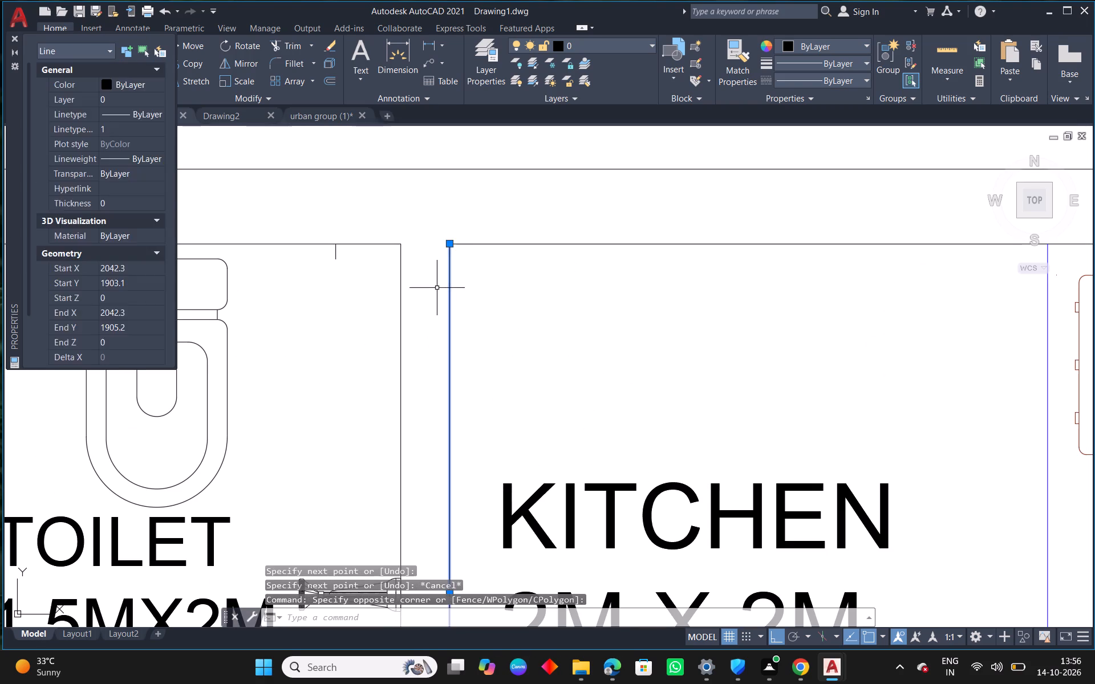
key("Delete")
Offset the toilet's wall line on the kitchen side 0.15 m into the kitchen.
scroll(460, 300, "down", 3)
middle_click_drag(533, 355, 598, 272)
key("Escape")
scroll(603, 302, "down", 1)
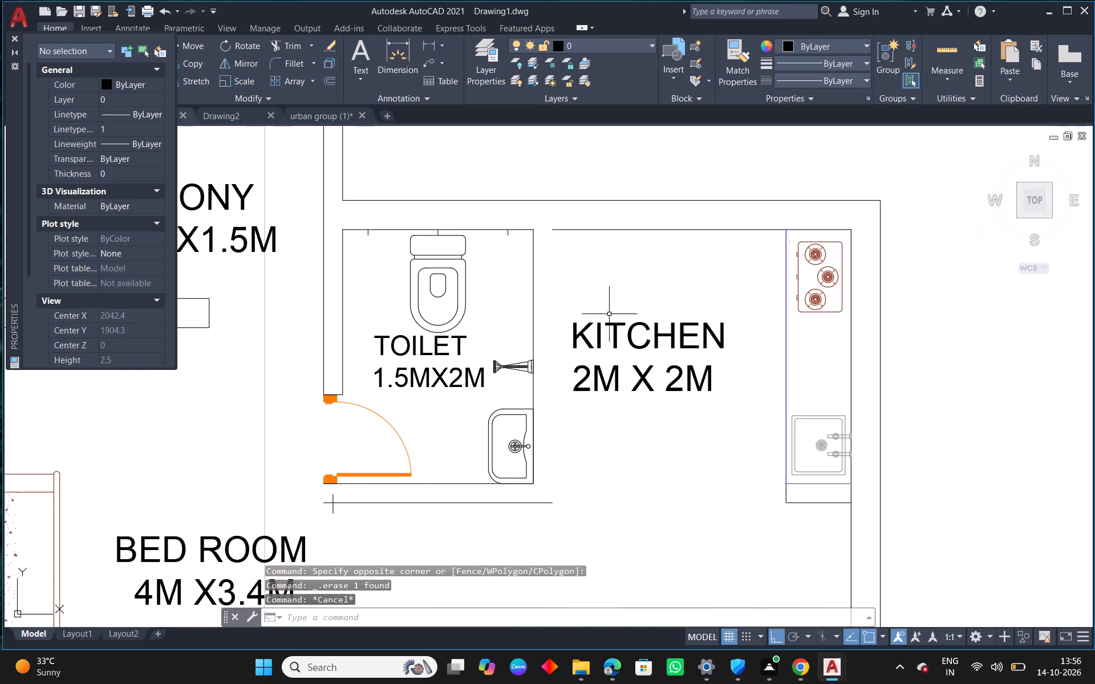
type("o 0.15")
key("Return")
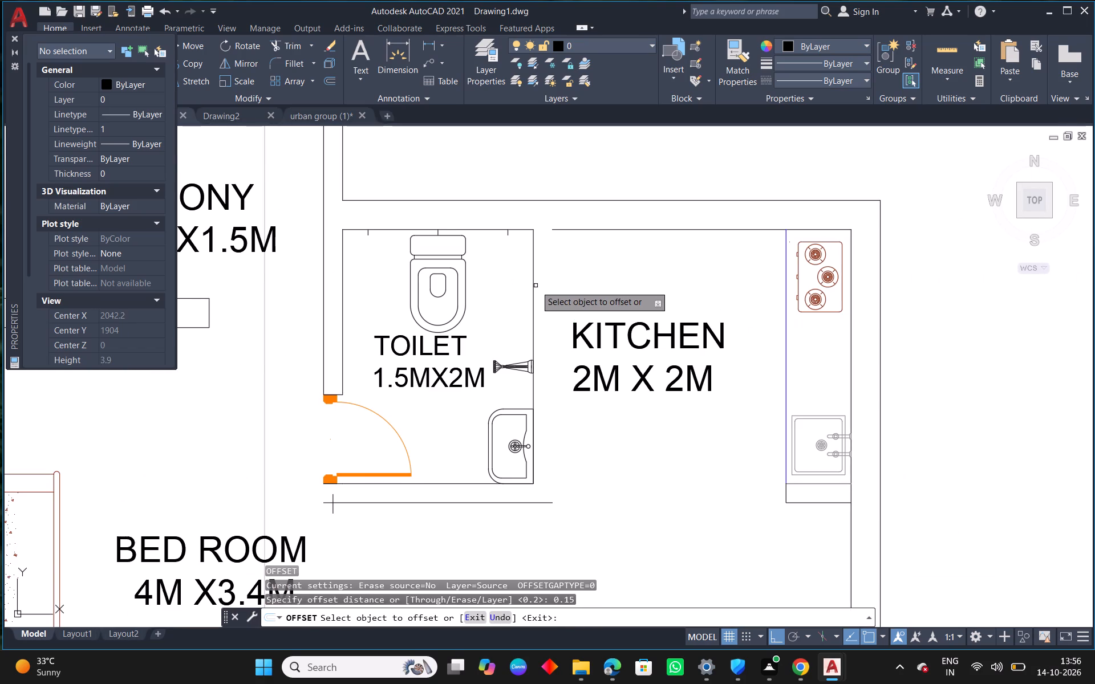
left_click(535, 286)
left_click(581, 283)
key("Escape")
Fillet the toilet's outer wall lines with zero radius to form a square corner on the kitchen side.
middle_click_drag(581, 459, 592, 302)
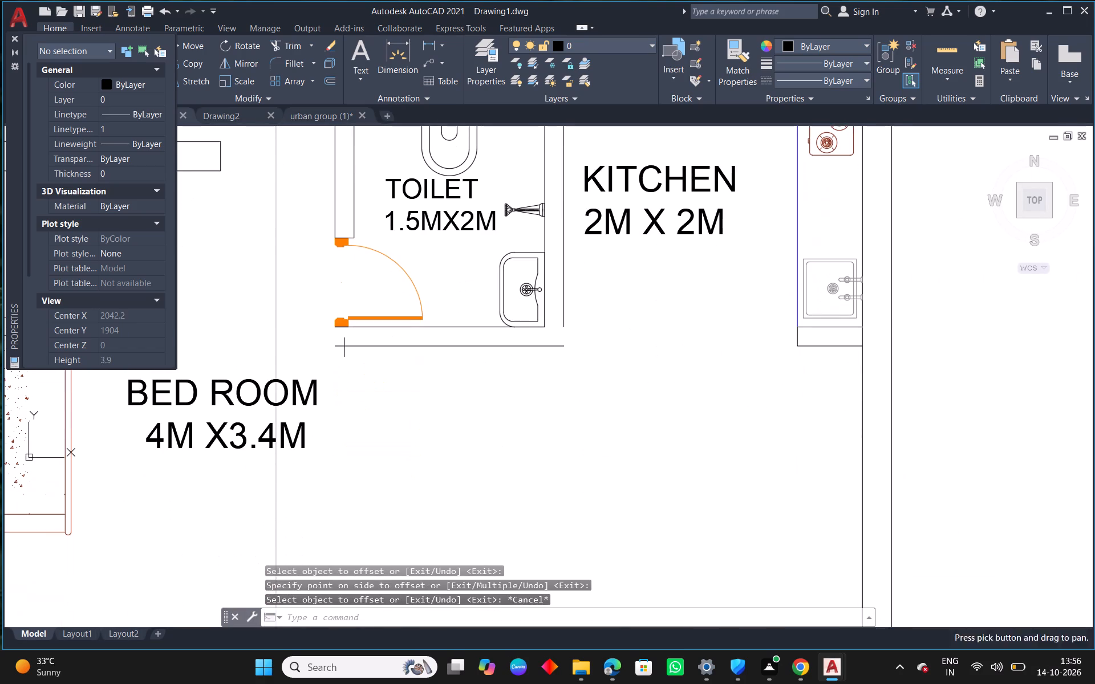
key("f")
key("space")
left_click(533, 343)
left_click(534, 345)
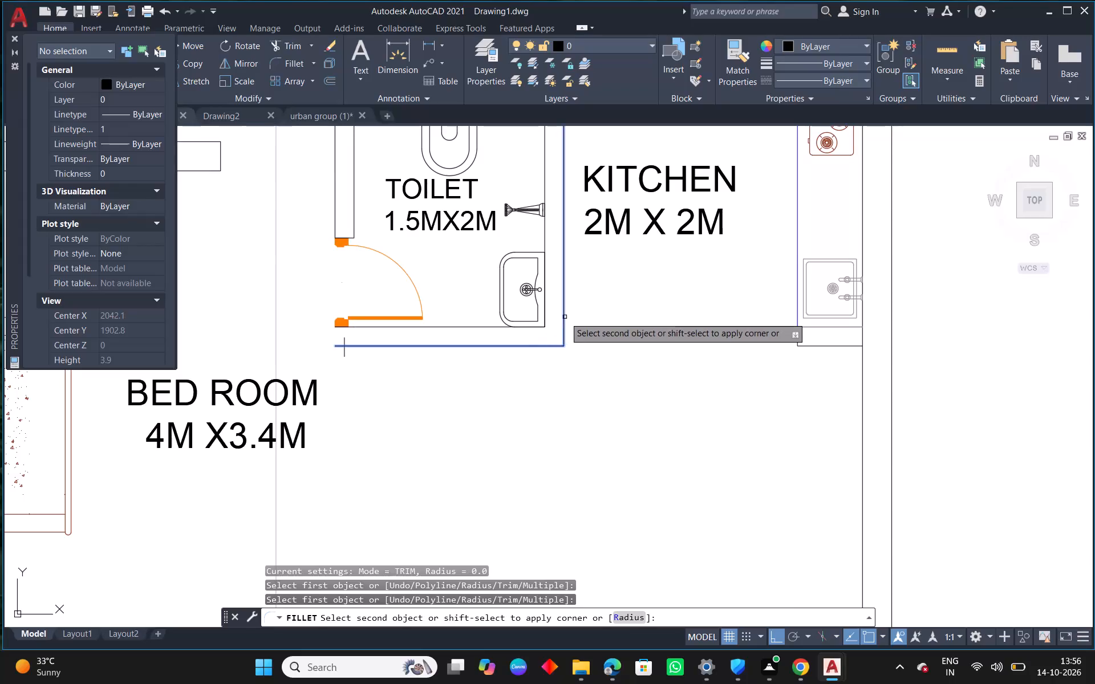
left_click(565, 317)
key("Escape")
Delete the short stray line crossing the toilet's lower wall just below the door jamb.
middle_click_drag(438, 368, 536, 351)
left_click(444, 340)
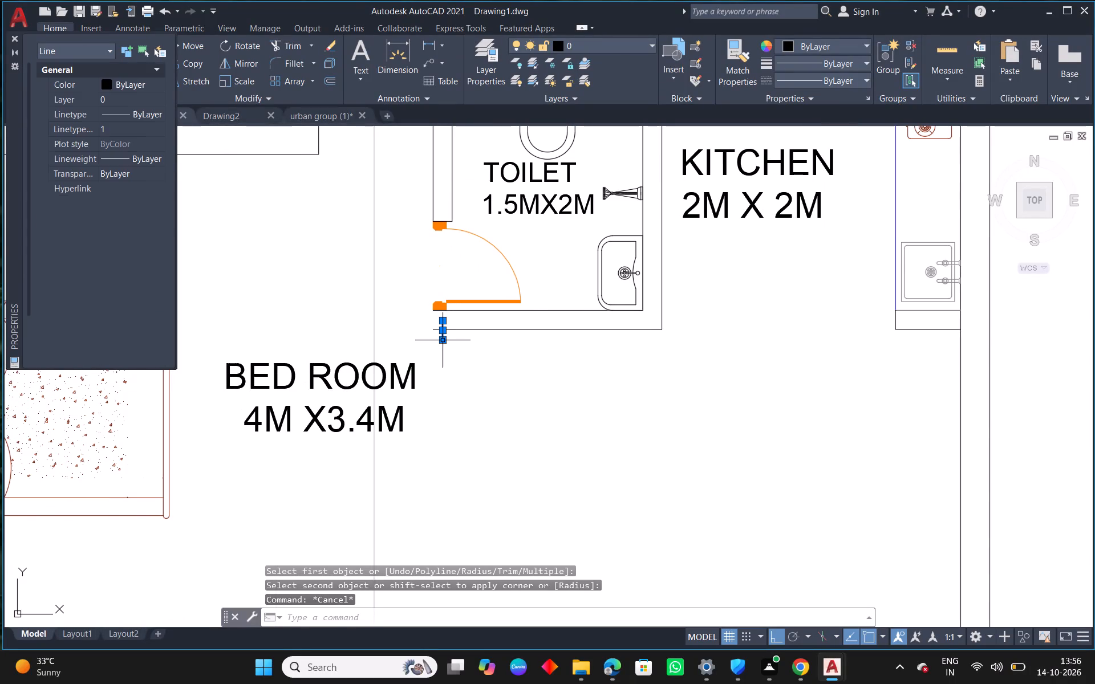
key("Delete")
key("Delete")
middle_click_drag(450, 358, 480, 354)
key("Escape")
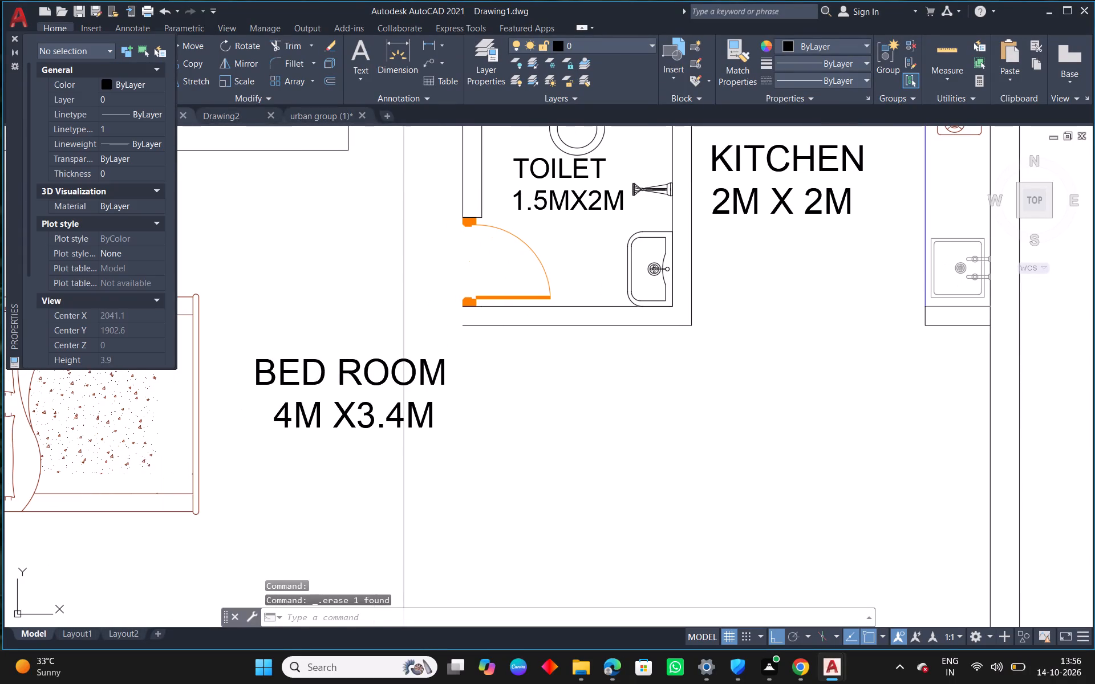
Draw a line closing the end of the toilet's lower wall at the door jamb.
key("l")
key("space")
scroll(471, 329, "up", 1)
left_click(457, 329)
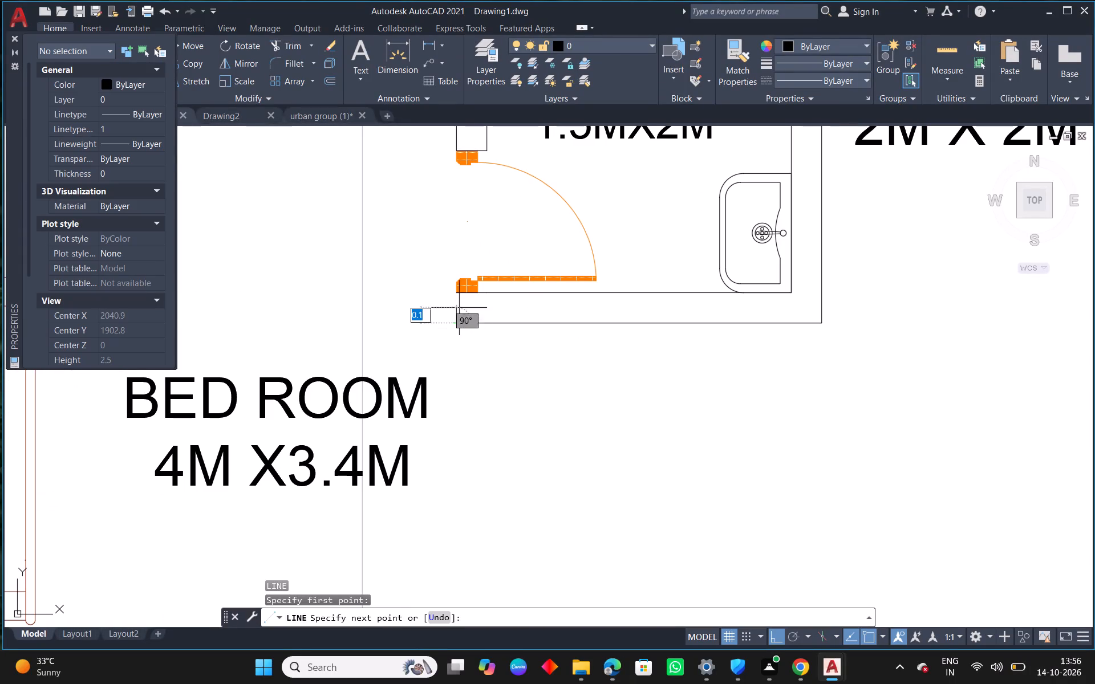
left_click(457, 294)
key("Escape")
Delete the short leftover wall line running outward from the entrance door's outer jamb.
scroll(501, 350, "down", 3)
middle_click_drag(639, 400, 548, 376)
middle_click_drag(838, 535, 805, 376)
scroll(551, 401, "up", 1)
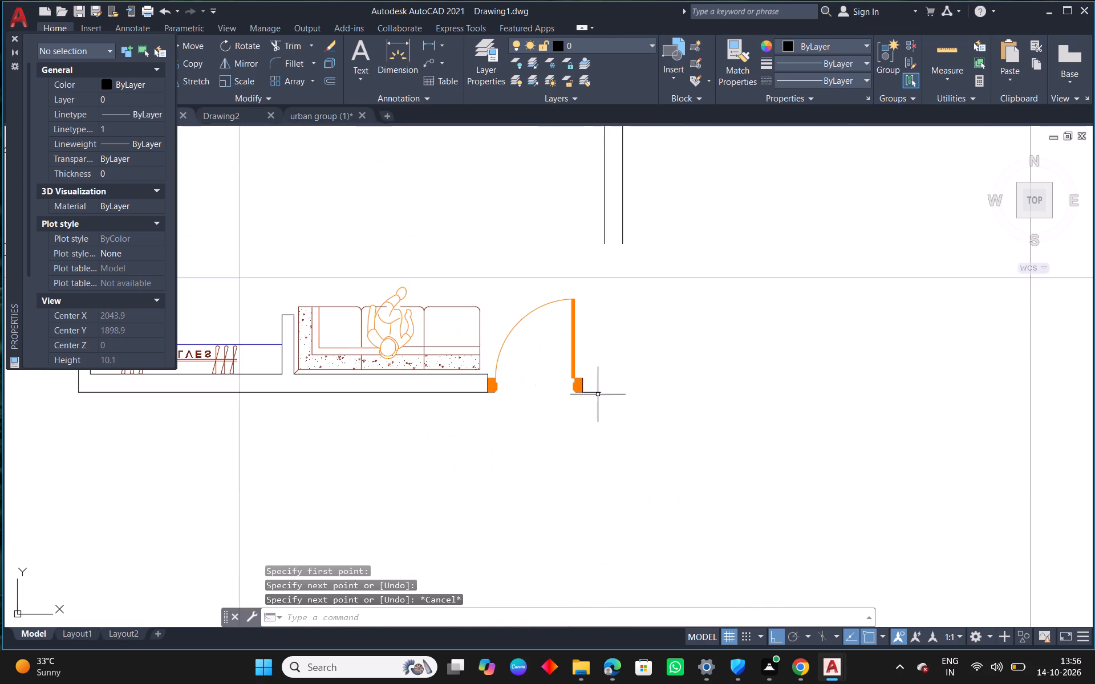
left_click(602, 393)
key("Delete")
key("Delete")
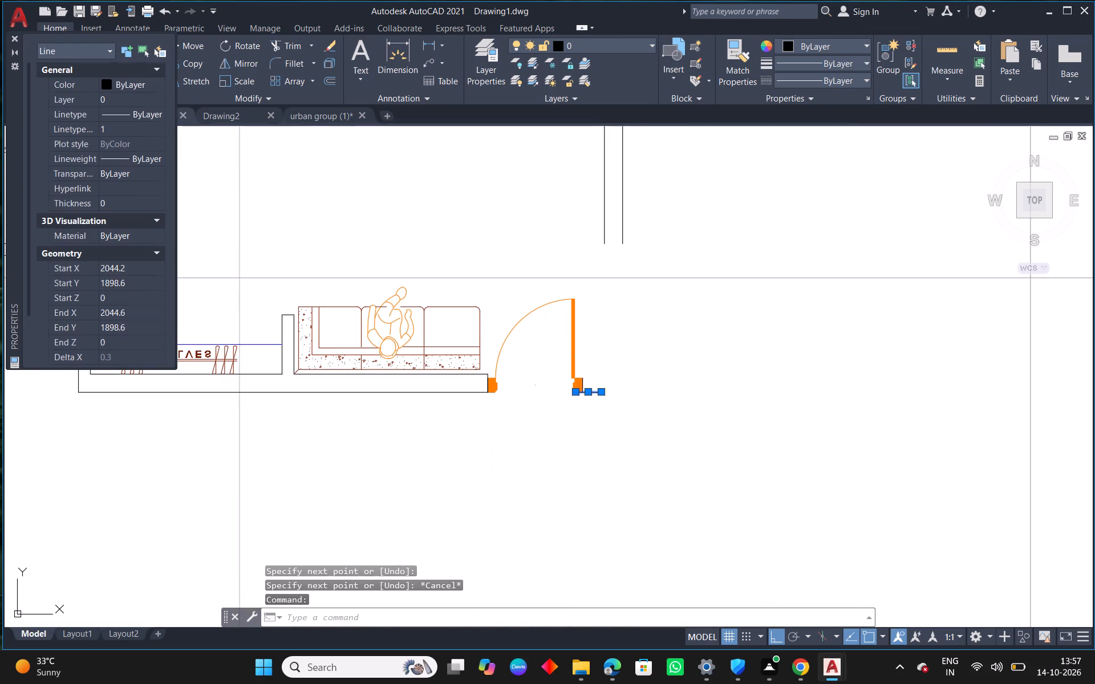
Close the Properties palette.
scroll(494, 402, "down", 2)
middle_click_drag(493, 393, 517, 429)
scroll(479, 332, "up", 1)
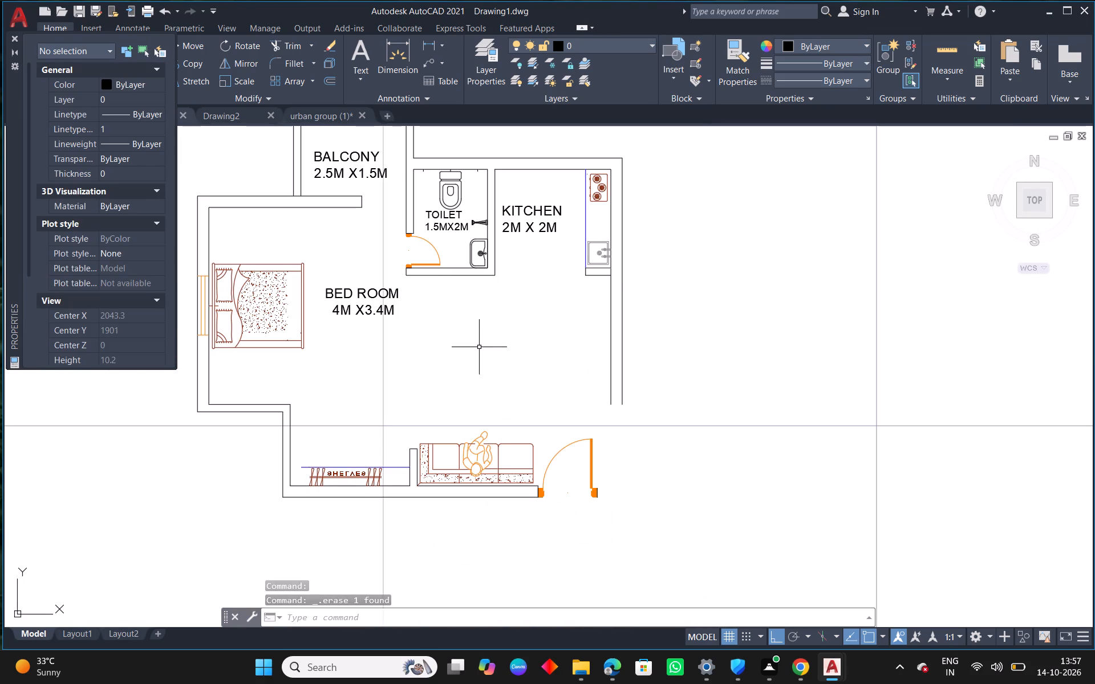
left_click(15, 38)
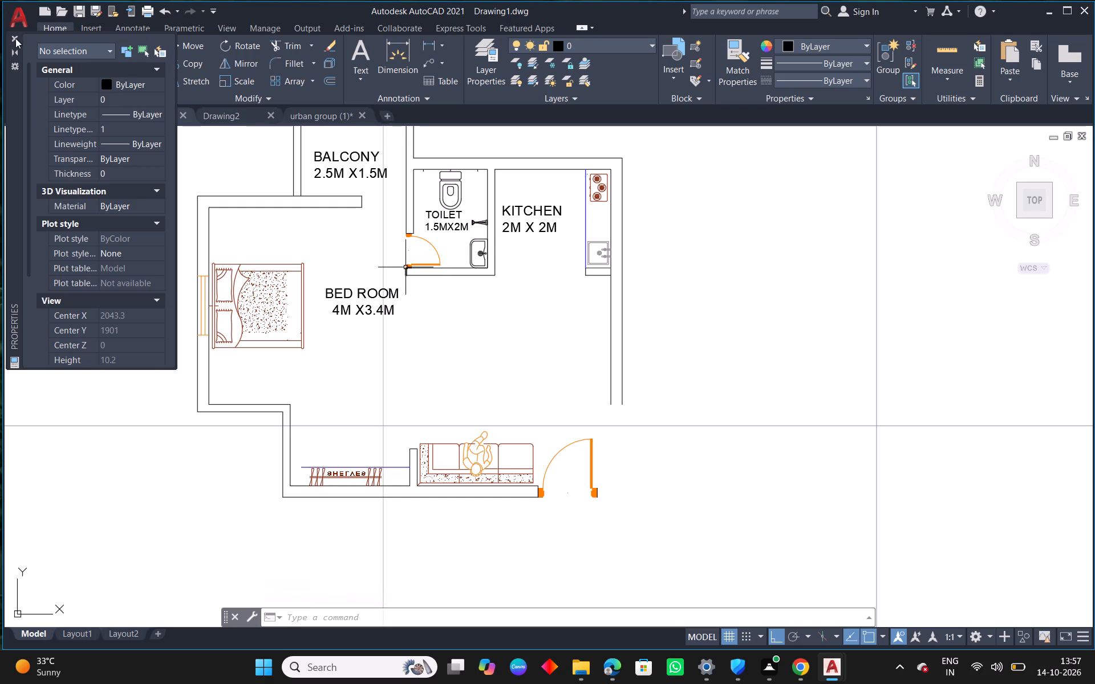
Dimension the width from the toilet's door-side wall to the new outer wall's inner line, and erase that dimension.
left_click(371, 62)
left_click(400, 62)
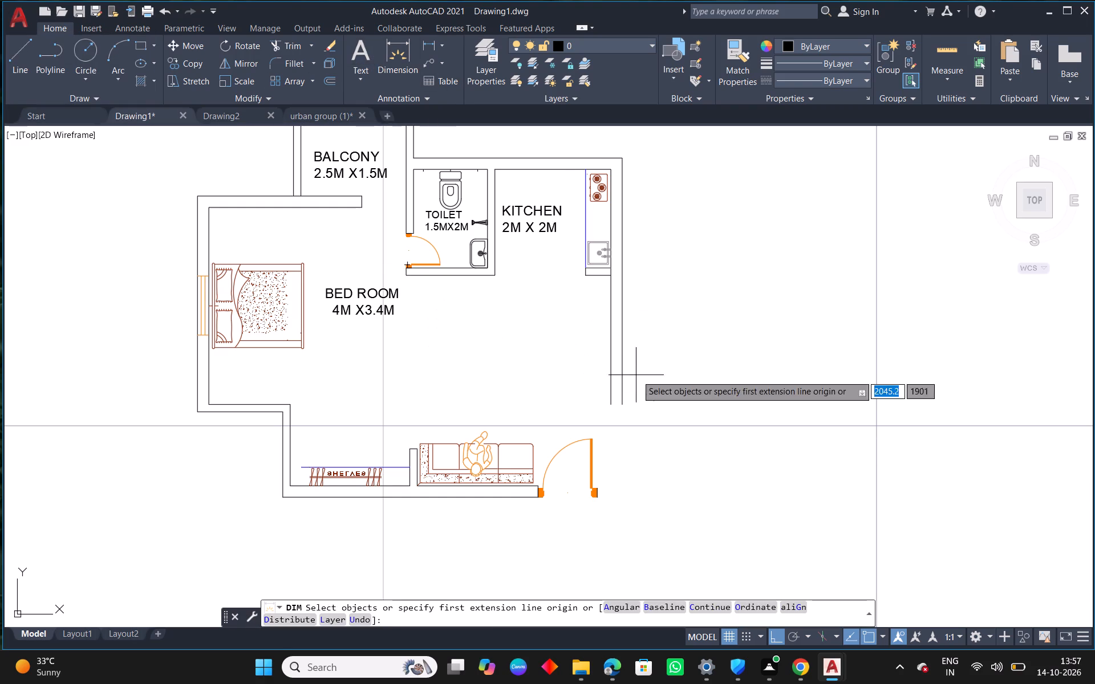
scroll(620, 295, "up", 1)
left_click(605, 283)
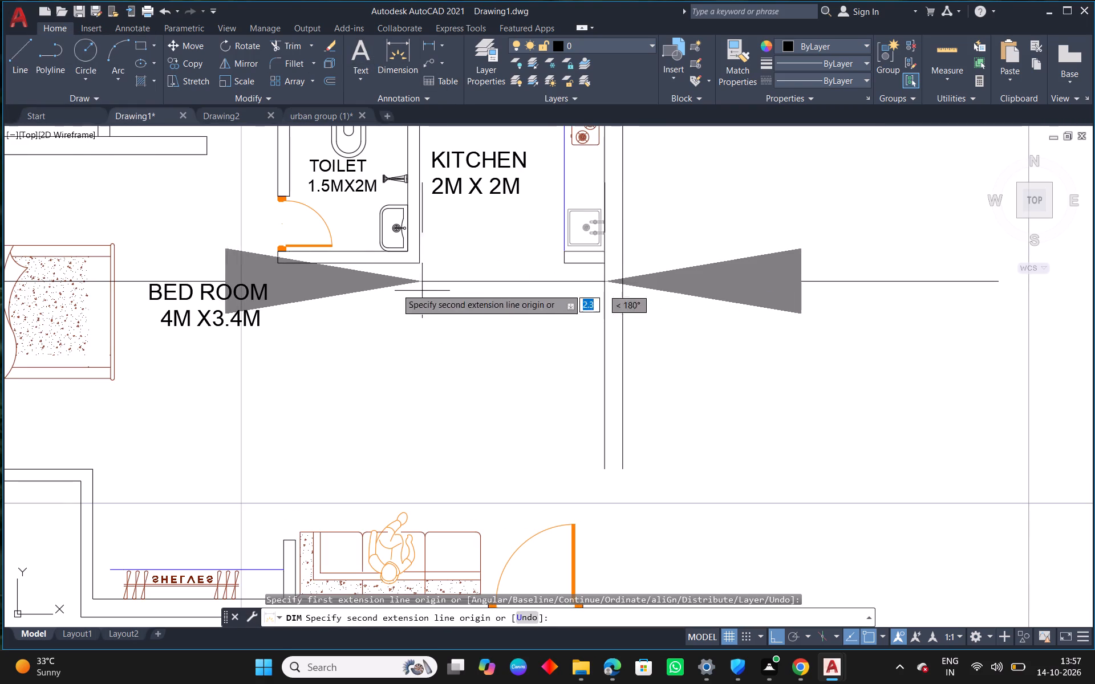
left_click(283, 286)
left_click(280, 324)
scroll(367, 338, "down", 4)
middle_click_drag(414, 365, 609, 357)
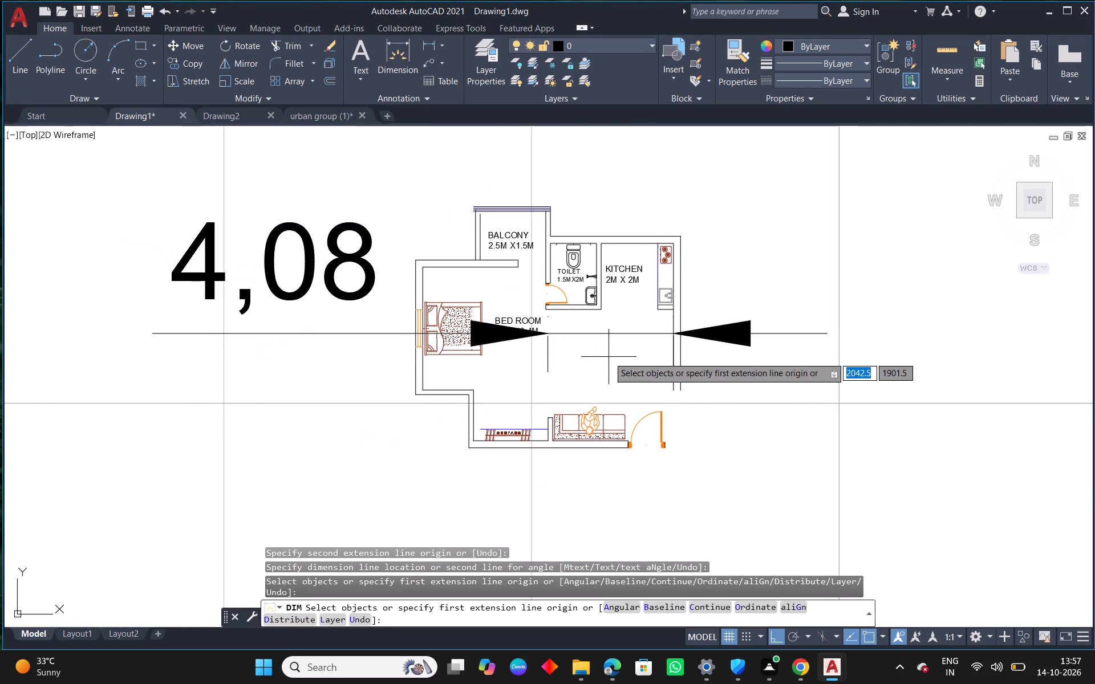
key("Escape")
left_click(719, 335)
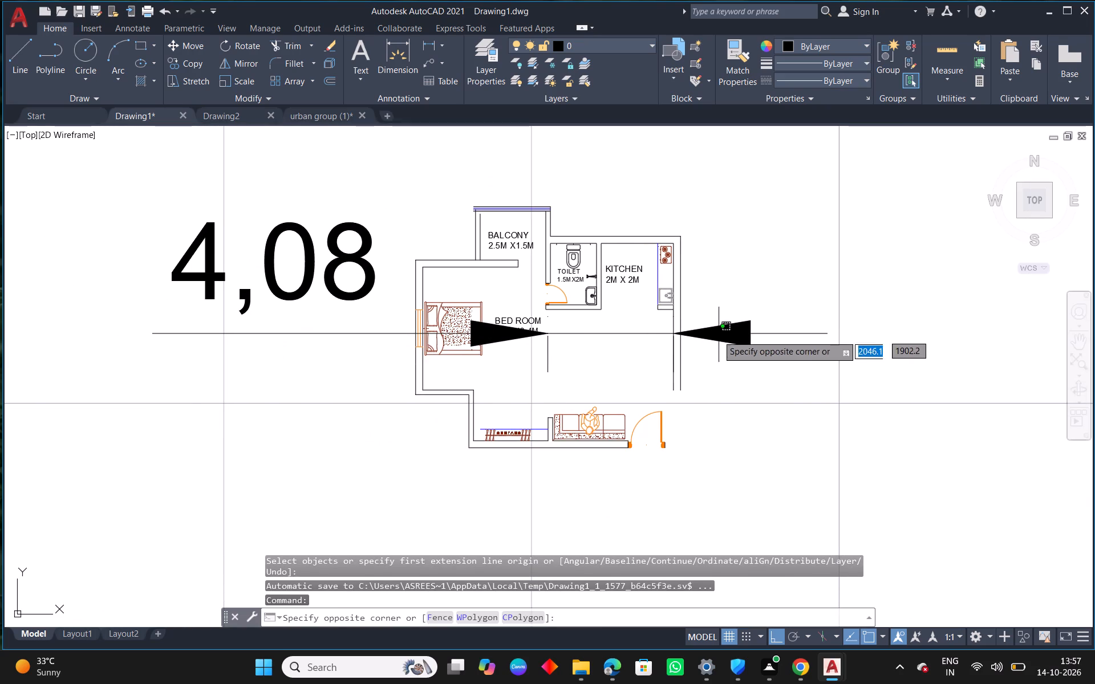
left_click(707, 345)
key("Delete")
Set the drawing units' length precision to 0.
type("un")
key("space")
left_click(490, 254)
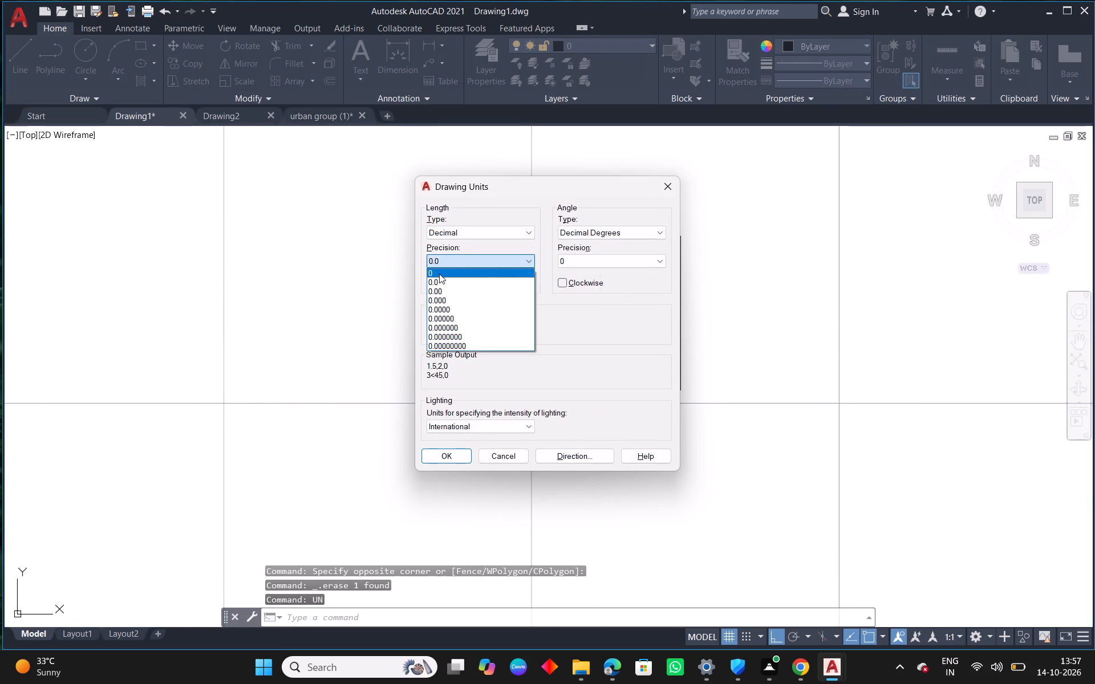
left_click(437, 270)
left_click(460, 458)
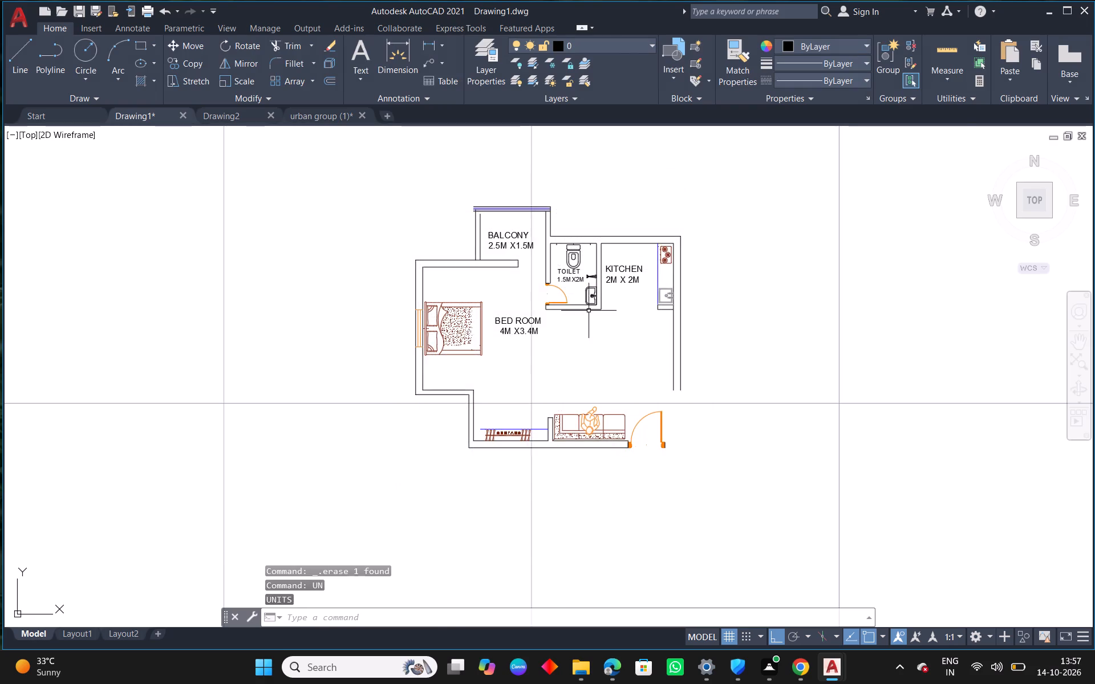
Move the kitchen counter with its sink and end wall flush against the outer wall's inner line.
scroll(626, 311, "up", 2)
middle_click_drag(733, 349, 664, 387)
scroll(664, 370, "up", 1)
left_click_drag(663, 372, 660, 362)
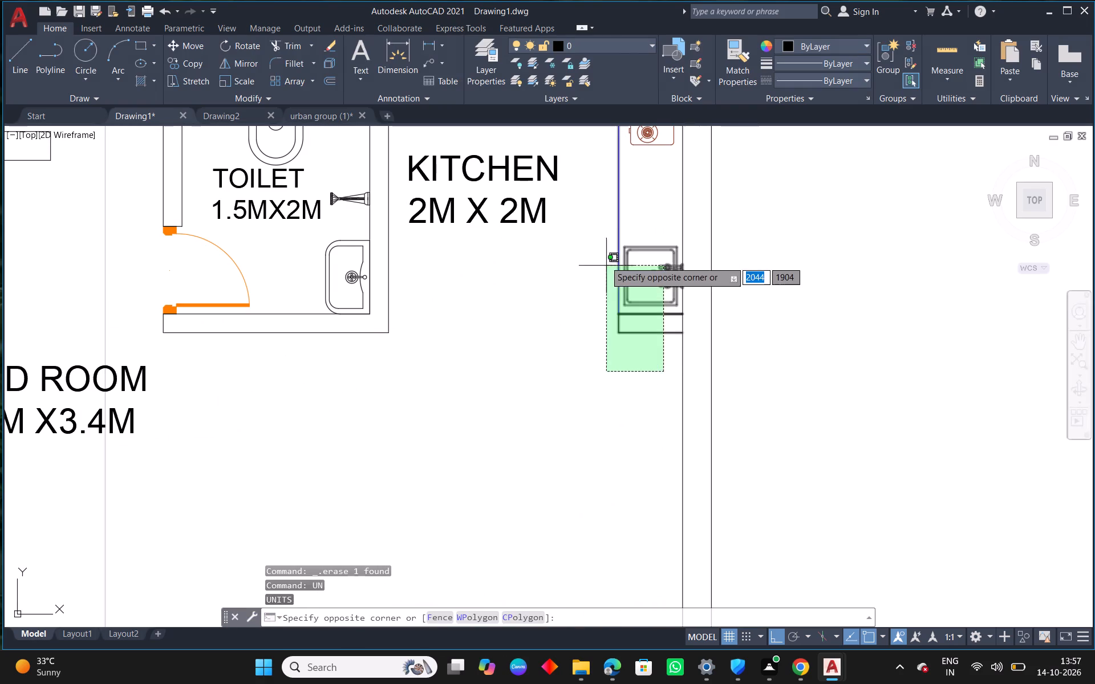
left_click(608, 235)
type("m")
key("space")
scroll(659, 344, "up", 1)
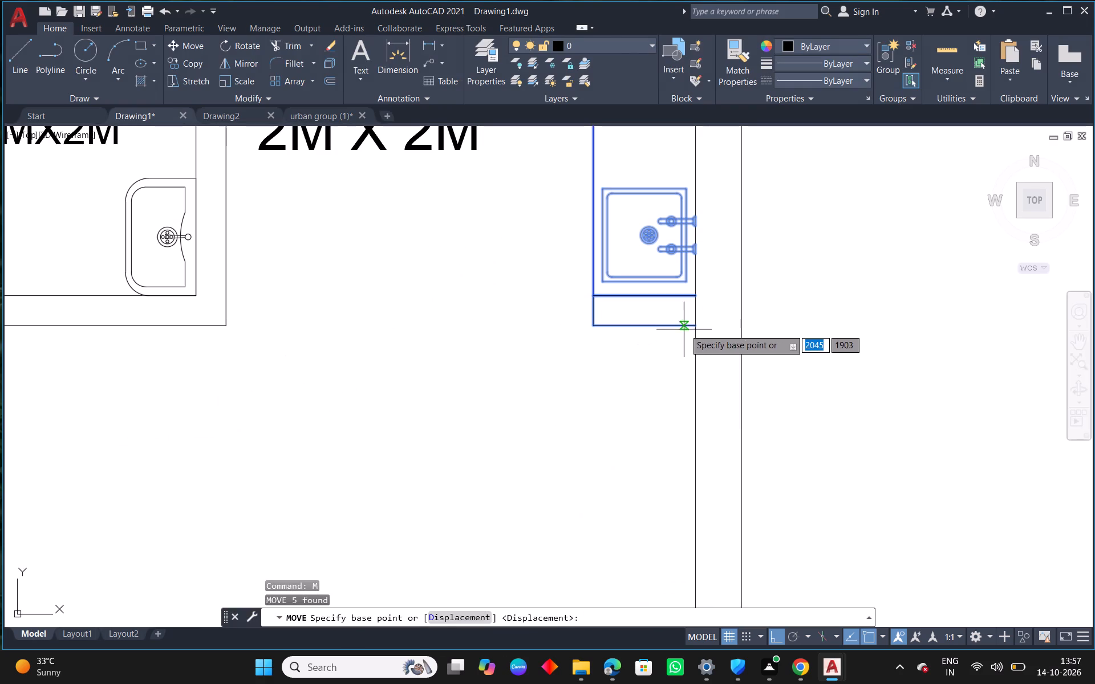
left_click(692, 324)
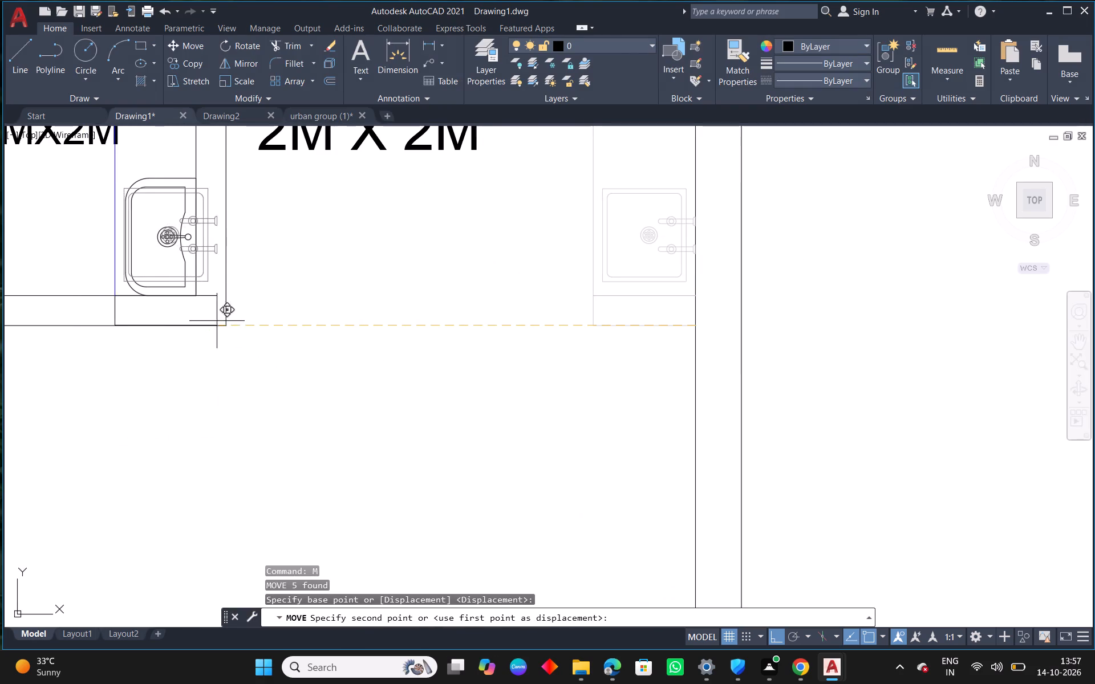
left_click(694, 324)
key("Escape")
scroll(701, 319, "up", 2)
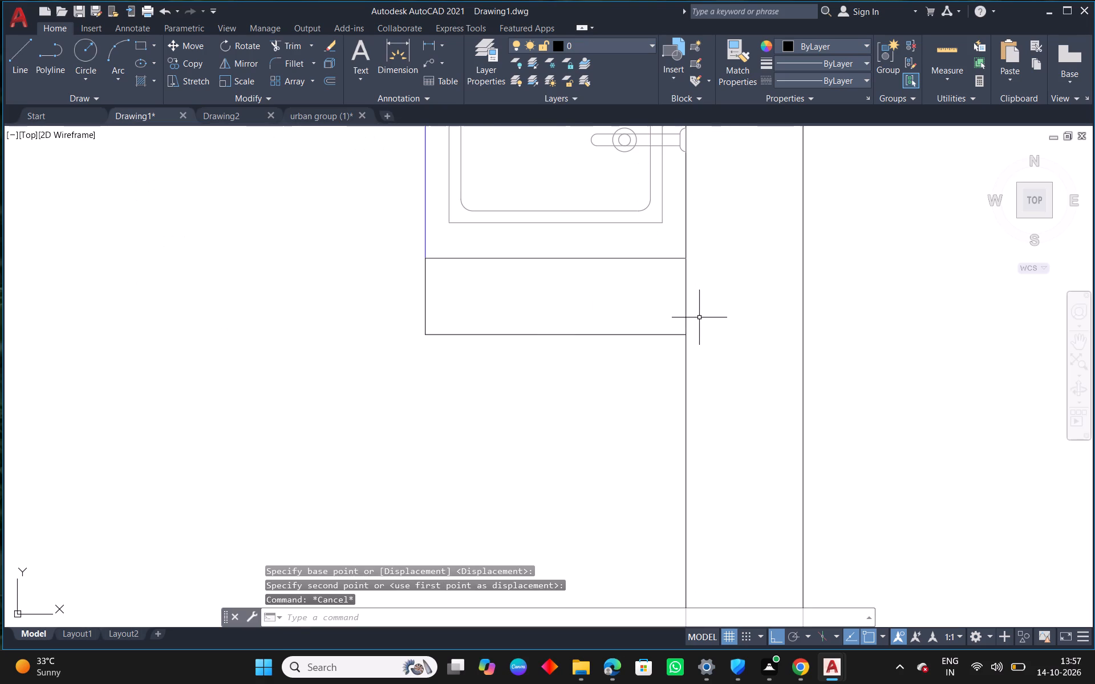
Trim the outer wall's inner line where the kitchen counter's end wall meets it.
type("tr")
key("space")
key("space")
left_click(692, 300)
left_click(674, 299)
key("Escape")
scroll(667, 304, "down", 3)
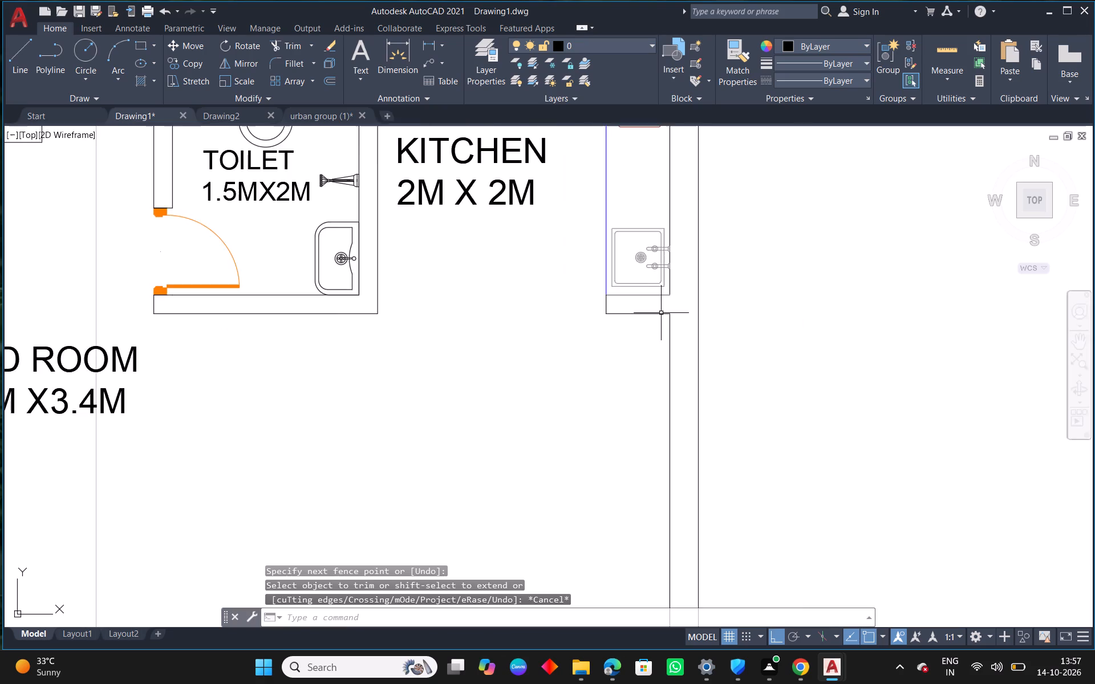
Fillet the entrance wall's inner and outer lines with the new outer wall's matching lines, using zero radius.
scroll(660, 316, "down", 2)
scroll(532, 373, "down", 1)
middle_click_drag(549, 406, 530, 337)
middle_click_drag(581, 453, 612, 431)
type("f")
key("space")
scroll(544, 454, "up", 1)
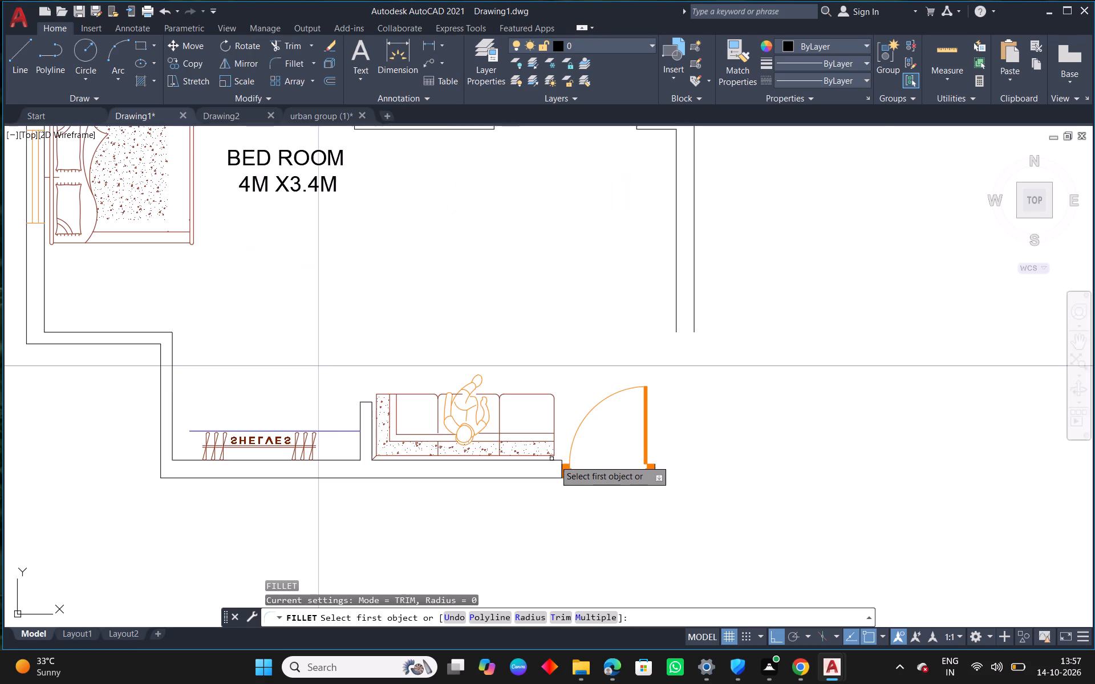
left_click(554, 460)
left_click(676, 325)
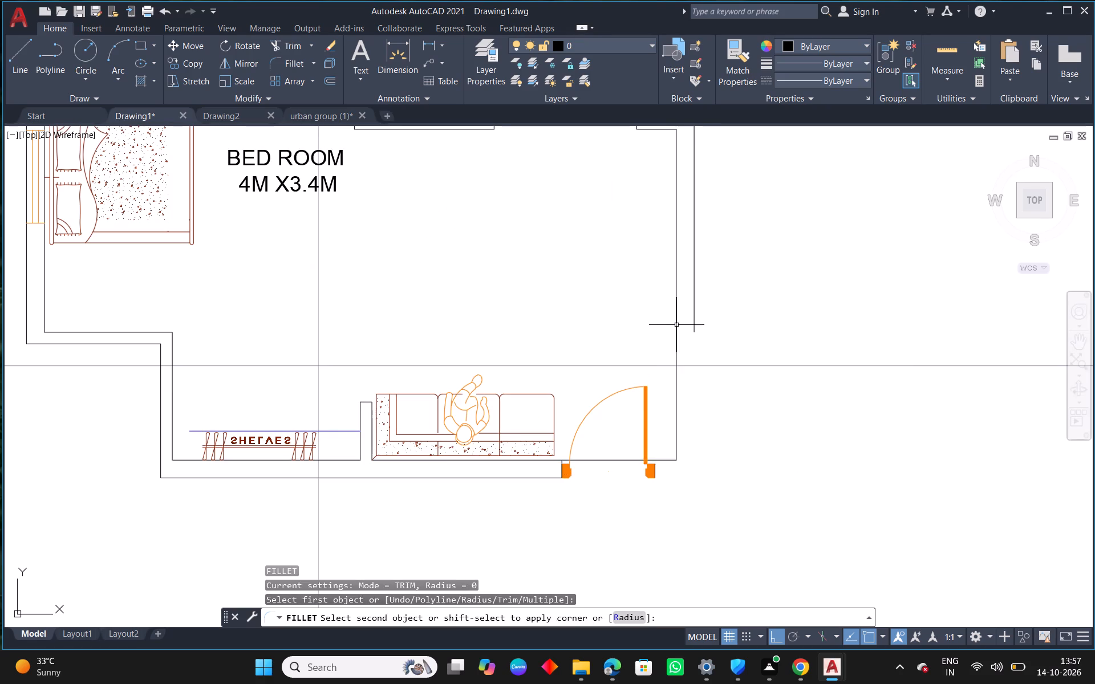
right_click(591, 312)
left_click(630, 323)
left_click(545, 477)
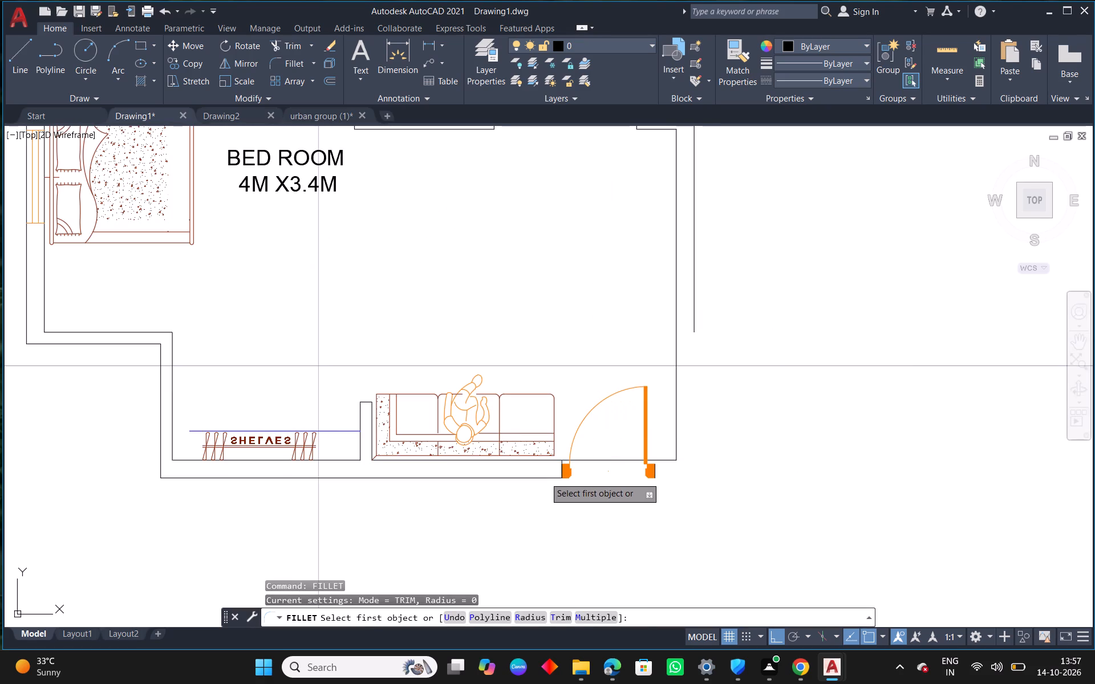
left_click(693, 329)
key("Escape")
Move the entrance door along its wall so its hinge-side jamb aligns with the outer wall's inner line.
scroll(631, 477, "up", 3)
middle_click_drag(715, 493, 707, 486)
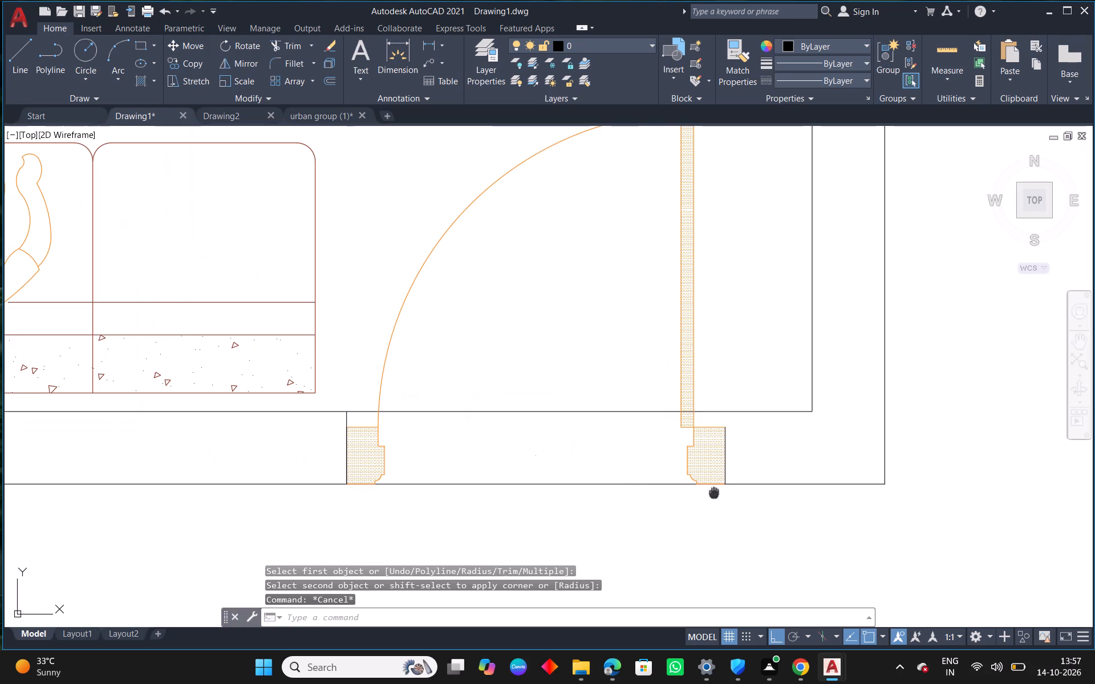
middle_click_drag(707, 486, 477, 413)
left_click(478, 365)
type("m")
key("space")
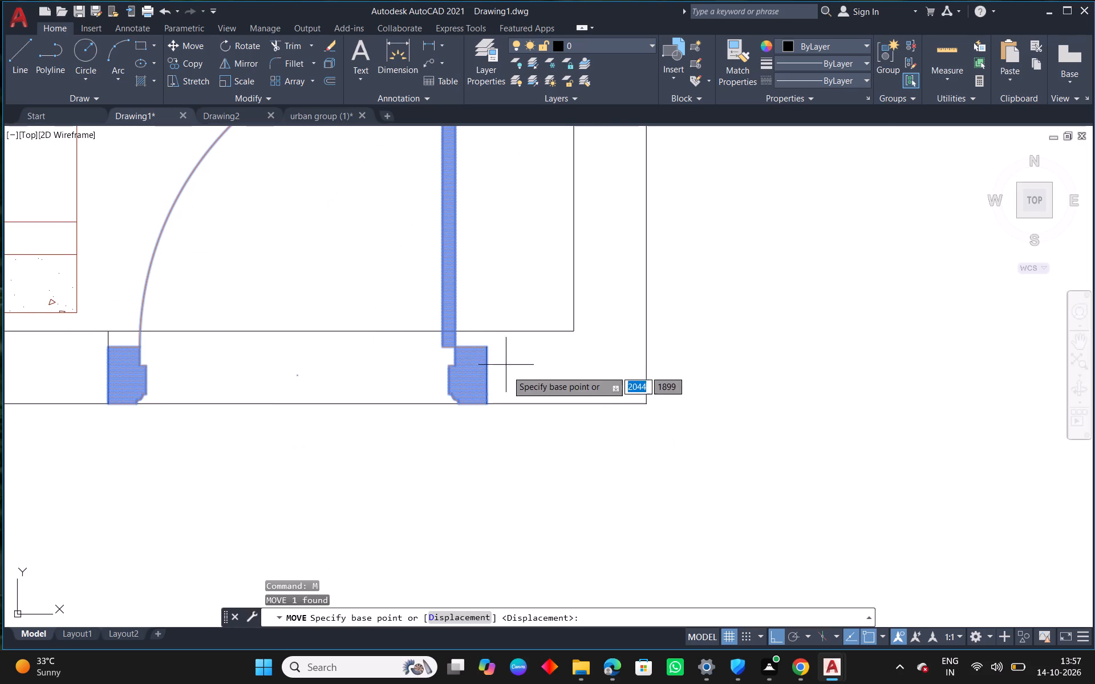
left_click(489, 402)
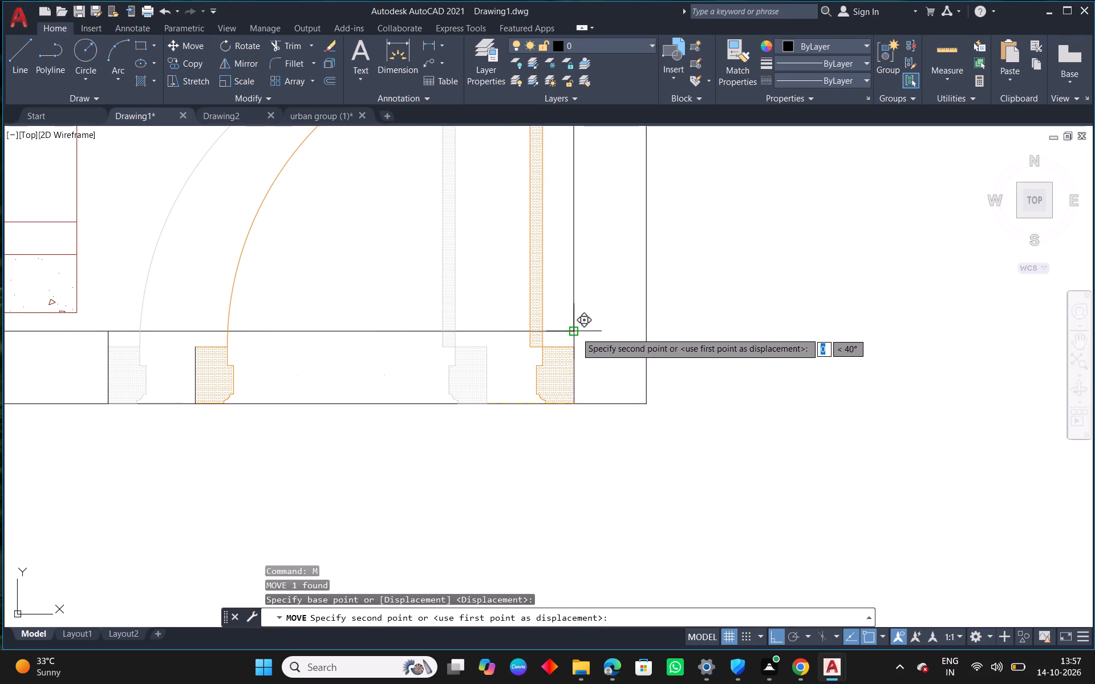
left_click(574, 402)
key("Escape")
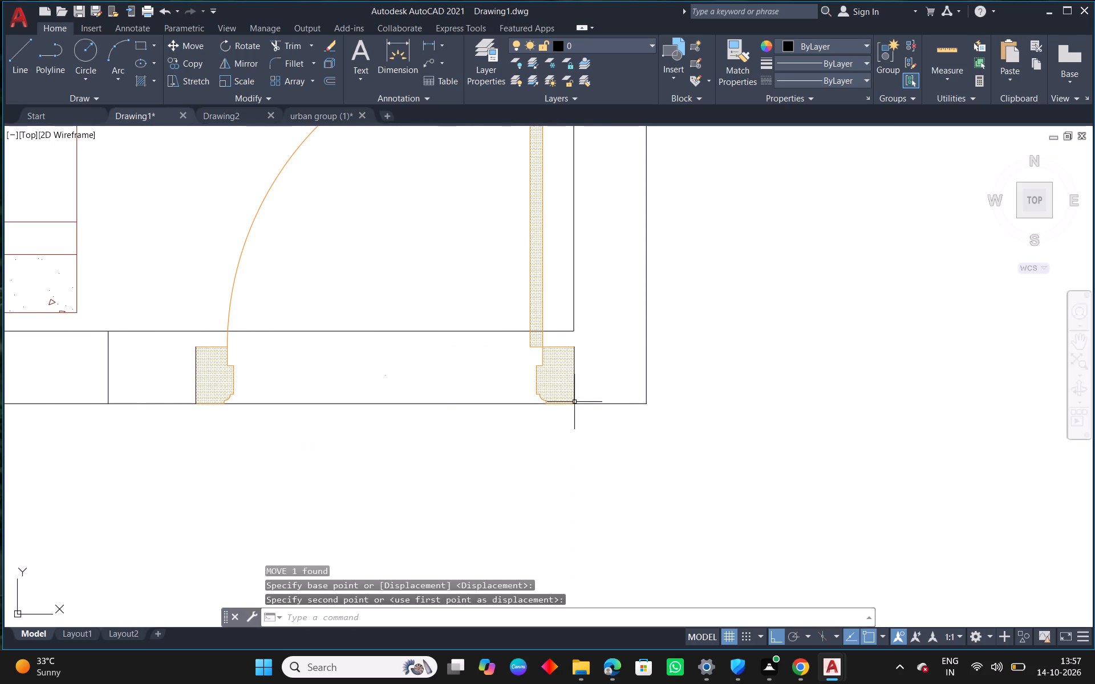
Draw a line across the entrance wall's thickness at the door's hinge-side jamb.
key("l")
key("space")
left_click(576, 334)
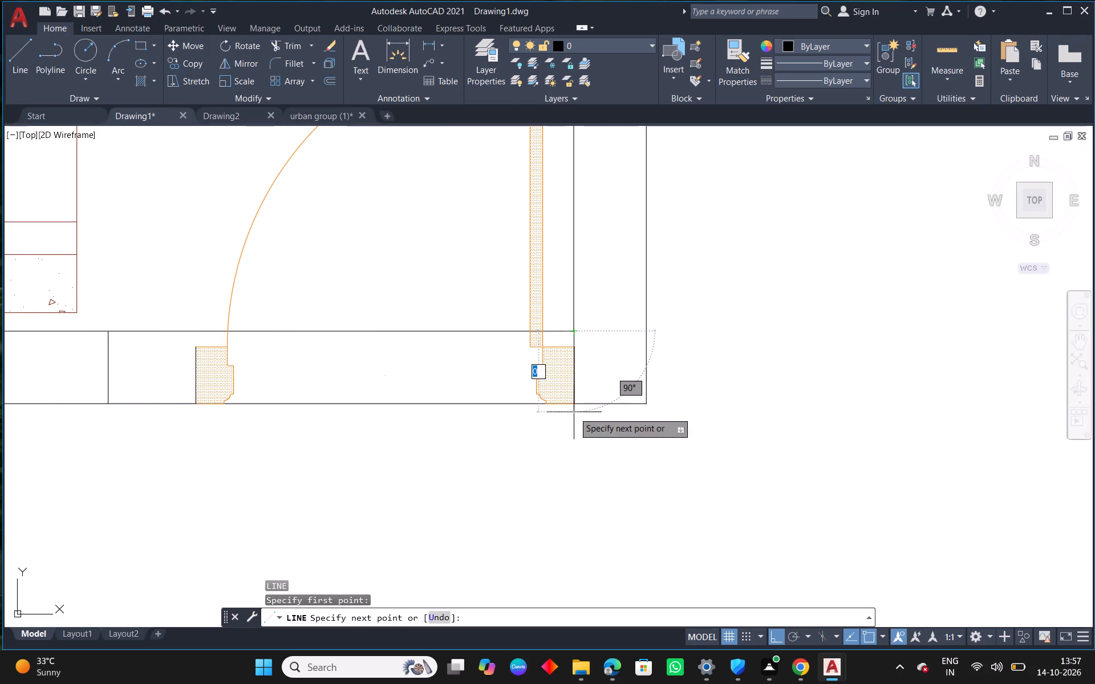
left_click(575, 409)
key("Escape")
Move the wall end line near the sofa to the entrance door's latch-side jamb.
scroll(493, 412, "down", 1)
middle_click_drag(421, 413, 555, 398)
scroll(349, 359, "up", 1)
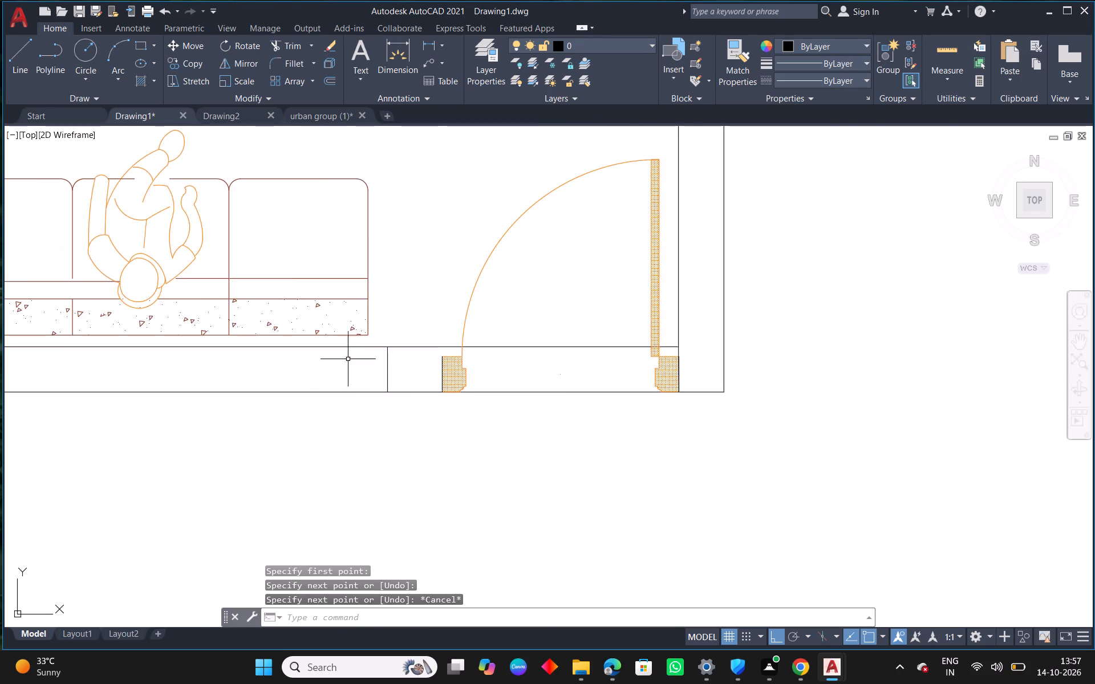
left_click(452, 378)
left_click(346, 370)
key("m")
key("space")
scroll(428, 416, "up", 2)
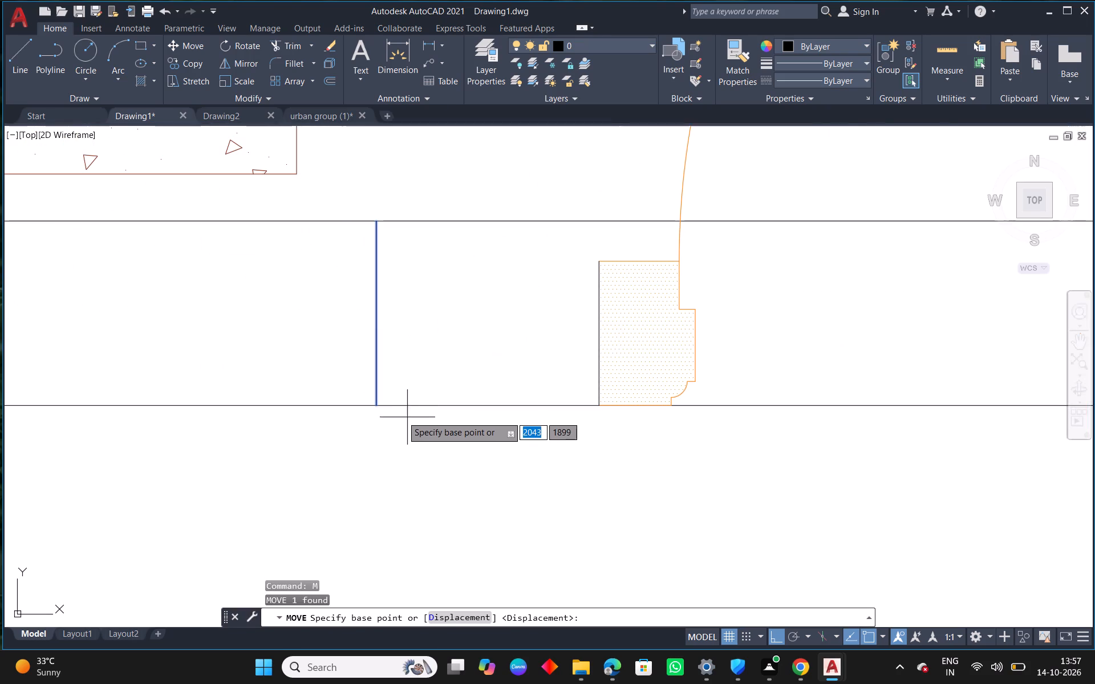
left_click(379, 408)
left_click(600, 405)
key("Escape")
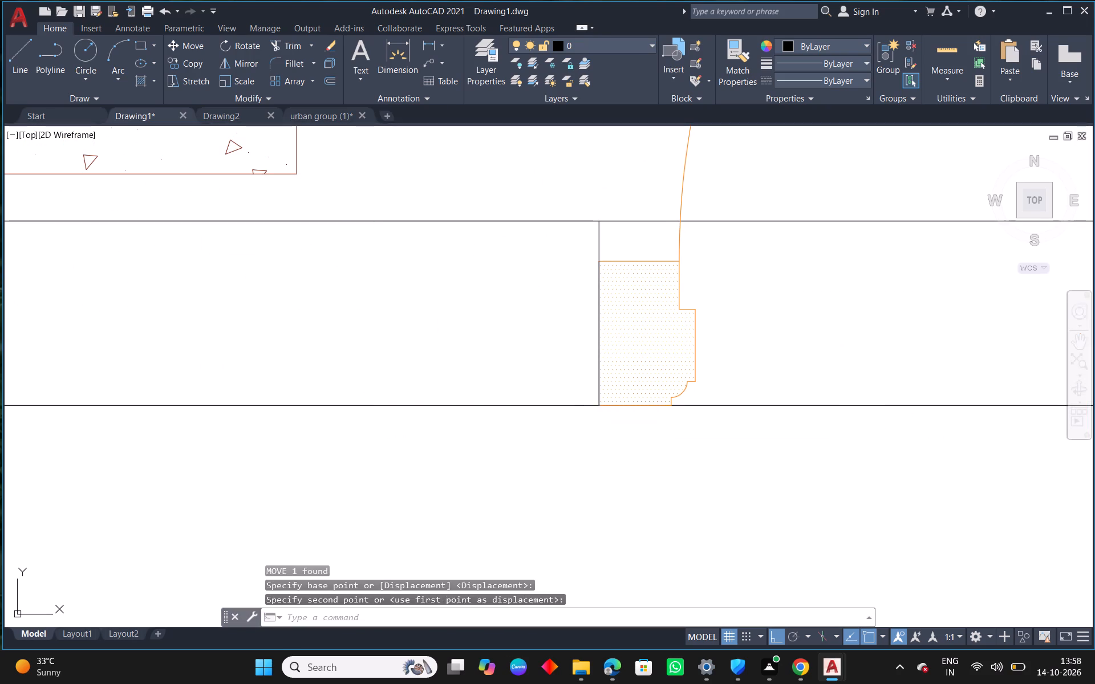
Trim the entrance wall's inner and outer lines across the door opening.
scroll(619, 355, "down", 3)
middle_click_drag(753, 411, 567, 410)
type("tr")
key("space")
key("space")
left_click_drag(567, 415, 562, 302)
key("Escape")
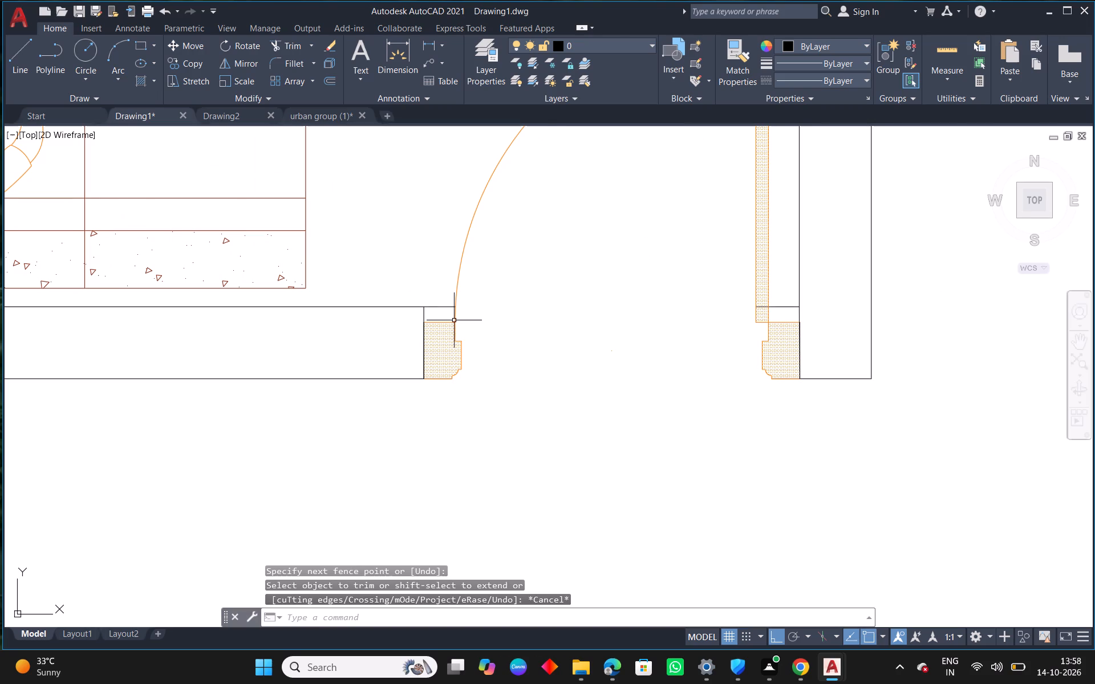
Fillet the entrance wall's inner line with its end line at the latch-side jamb, using zero radius.
key("f")
key("space")
left_click(421, 308)
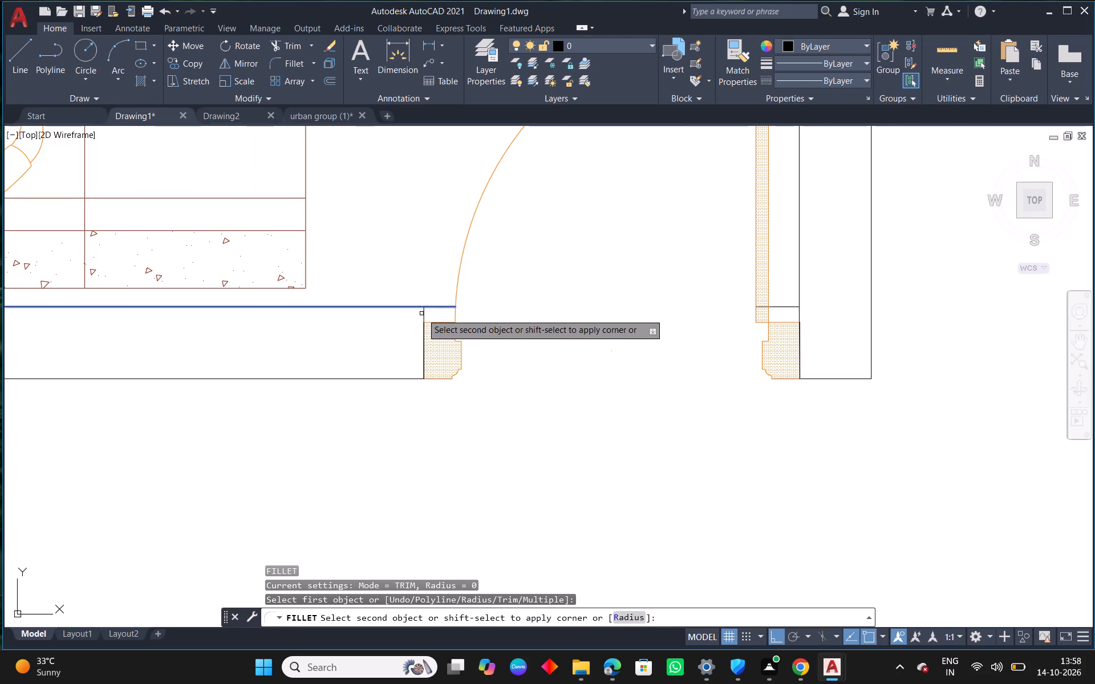
left_click(425, 315)
right_click(417, 271)
left_click(463, 285)
middle_click_drag(699, 384, 520, 407)
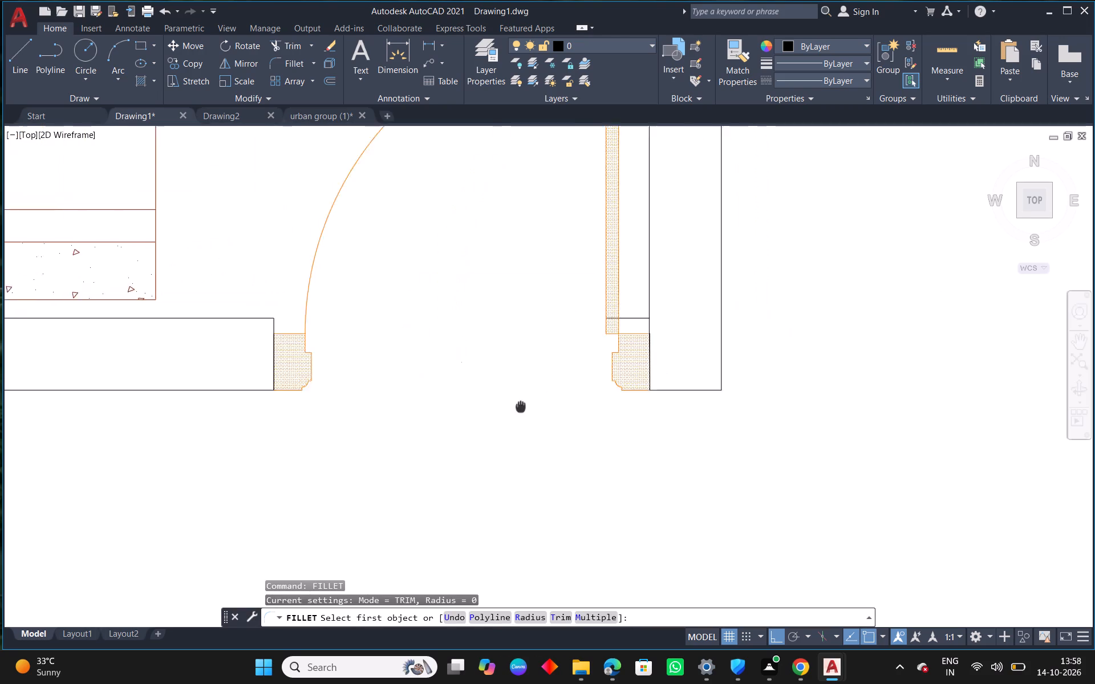
scroll(634, 353, "up", 1)
key("Escape")
Delete the leftover piece of the entrance wall's inner line beside the hinge-side jamb.
left_click(582, 315)
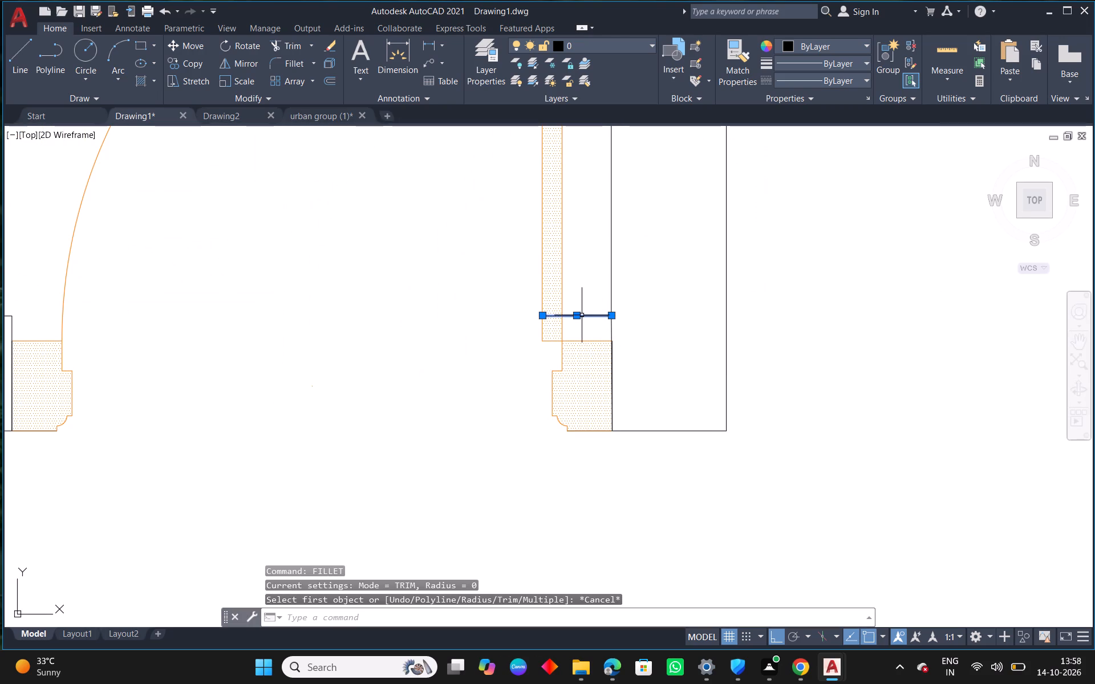
key("Delete")
Move the short end line at the hinge-side door frame by its upper endpoint onto the east wall's inner line.
scroll(603, 353, "up", 3)
left_click(601, 356)
left_click(484, 352)
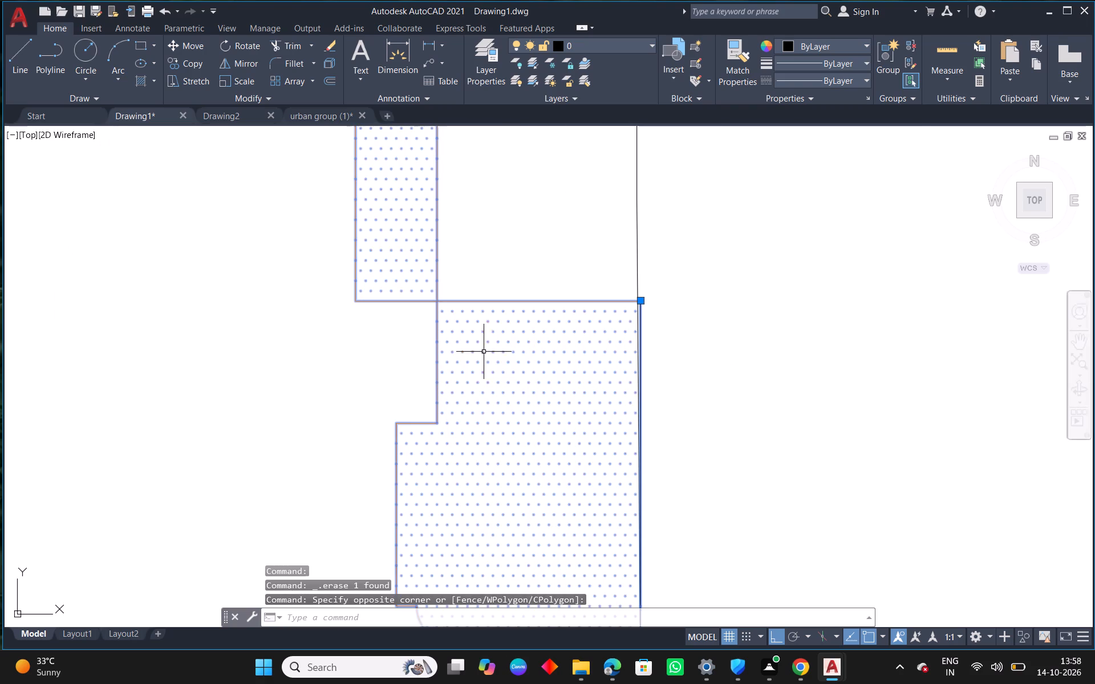
type("m")
key("space")
scroll(609, 269, "up", 4)
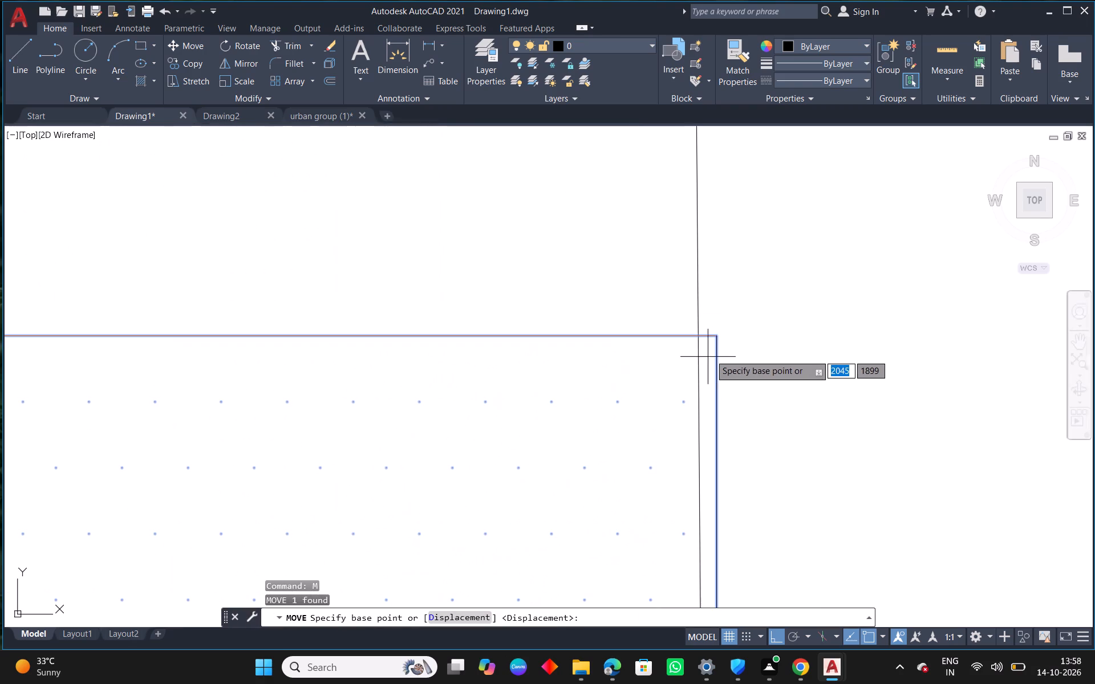
left_click(721, 335)
left_click(698, 335)
key("Escape")
Delete the slightly slanted line across the entrance wall's thickness at the hinge-side jamb.
scroll(599, 341, "down", 4)
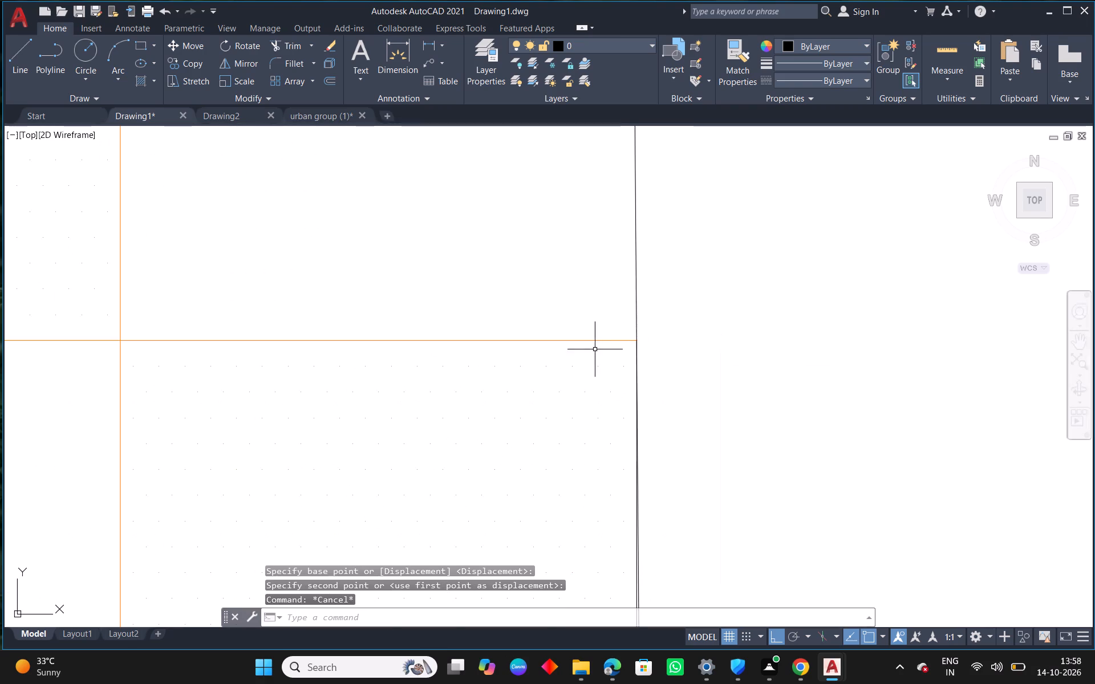
scroll(598, 360, "down", 6)
middle_click_drag(673, 450, 670, 427)
scroll(625, 455, "up", 3)
scroll(683, 474, "up", 3)
scroll(563, 479, "down", 2)
left_click(557, 497)
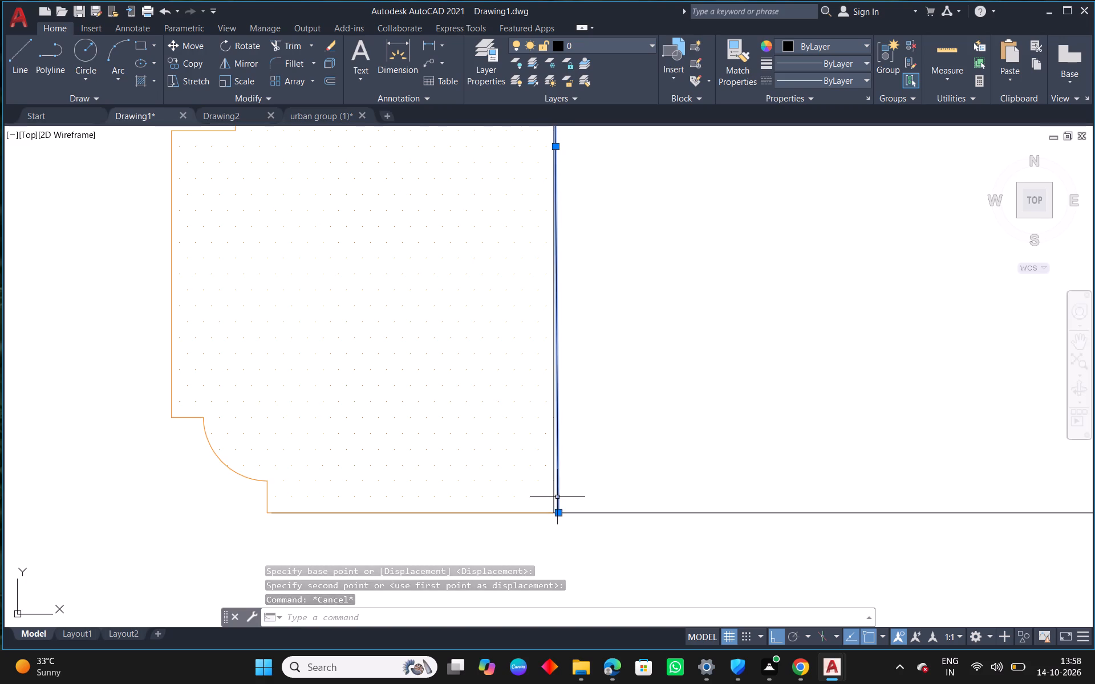
scroll(558, 497, "down", 7)
key("Delete")
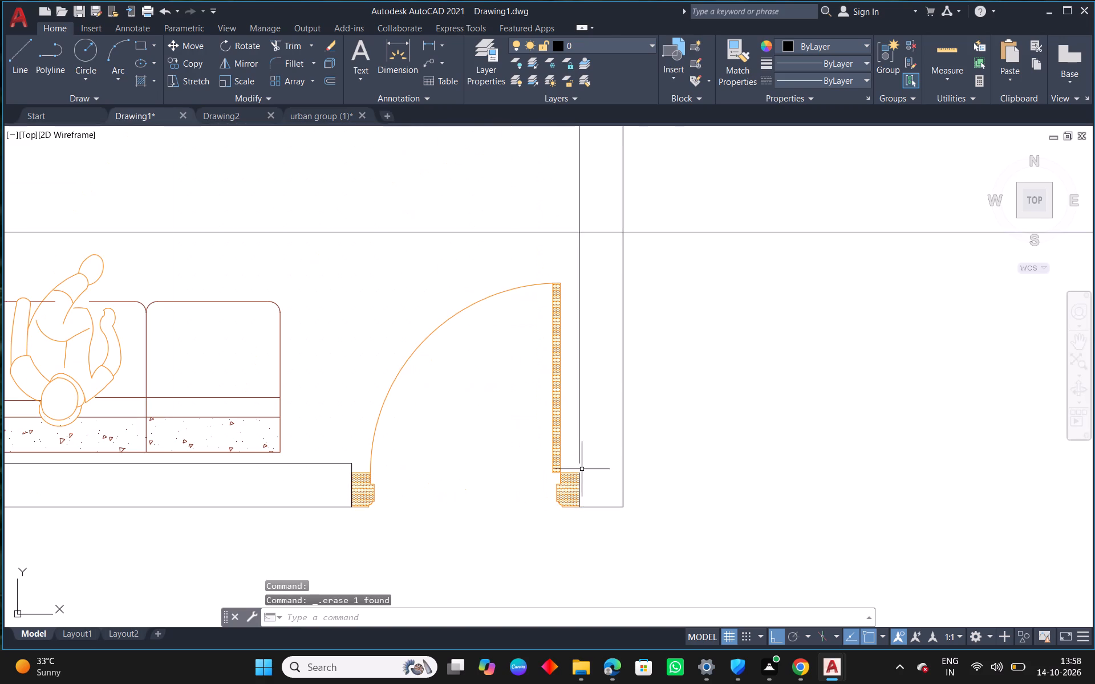
Extend the east wall's inner line down to the end line at the hinge-side door frame.
scroll(582, 469, "up", 3)
scroll(582, 469, "down", 1)
type("ex")
key("space")
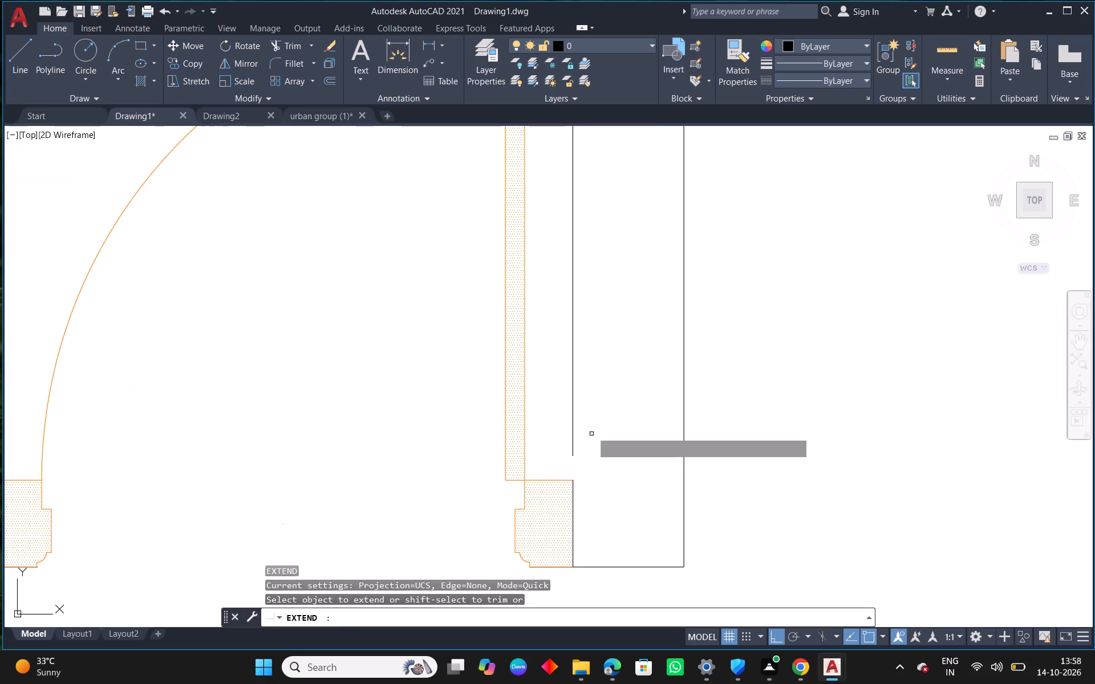
left_click_drag(591, 430, 525, 422)
left_click_drag(608, 422, 542, 432)
key("Escape")
Extend the shelves' front line to the inner face of the adjoining west wall.
scroll(555, 435, "down", 3)
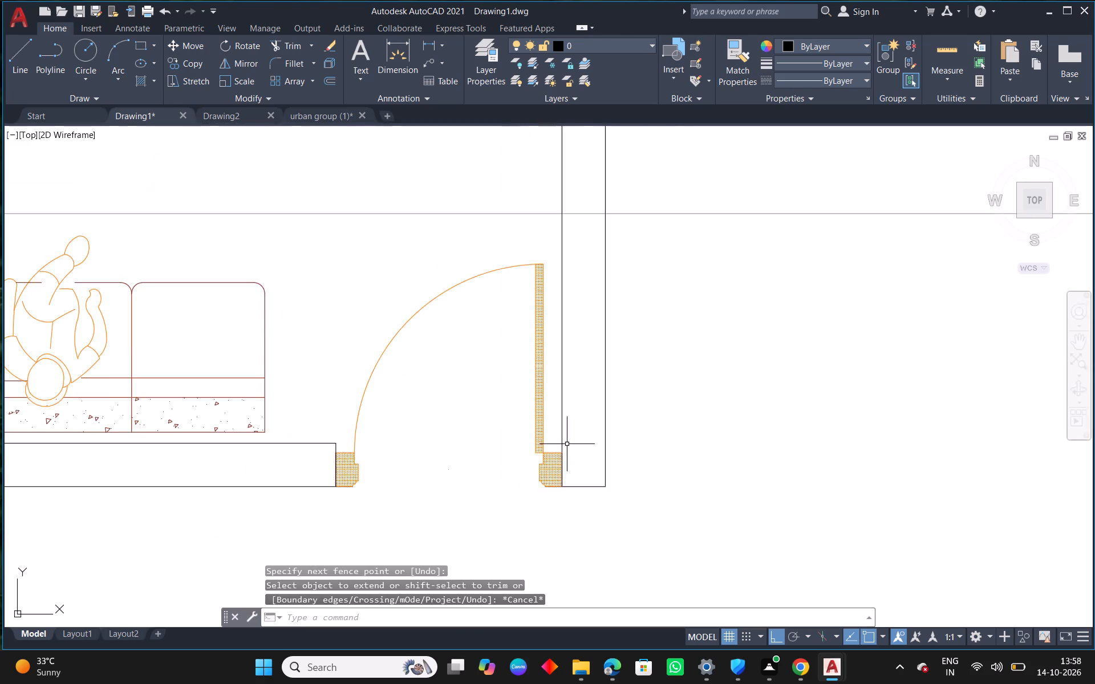
scroll(569, 445, "down", 3)
middle_click_drag(481, 458, 544, 452)
scroll(328, 446, "up", 2)
middle_click_drag(367, 464, 415, 467)
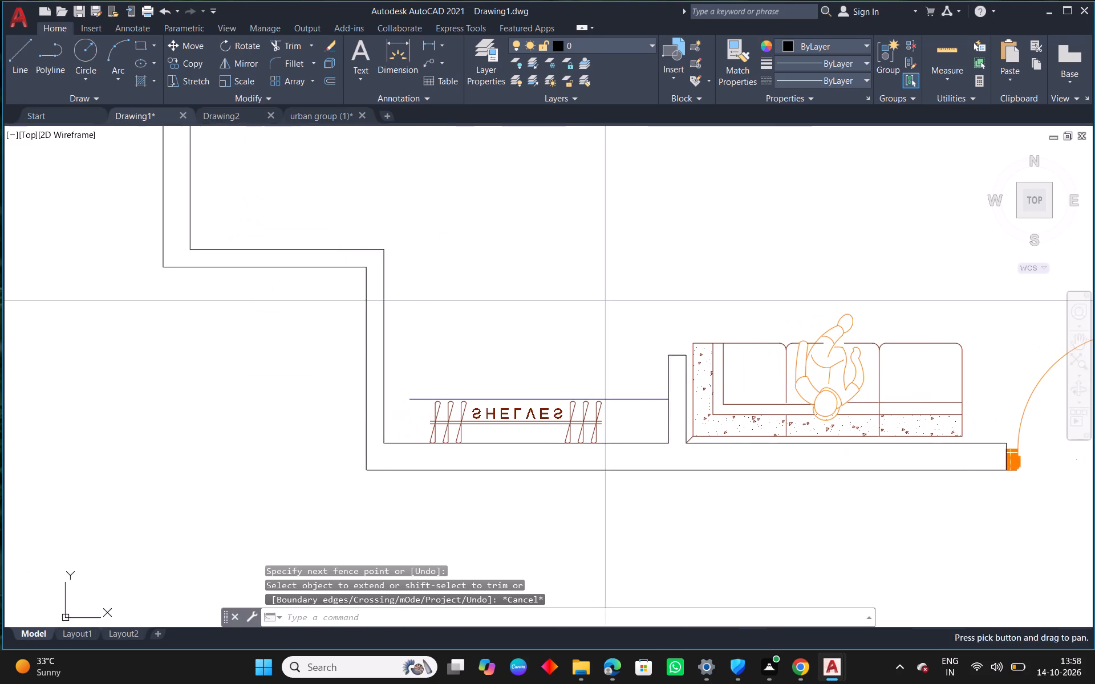
scroll(415, 467, "down", 1)
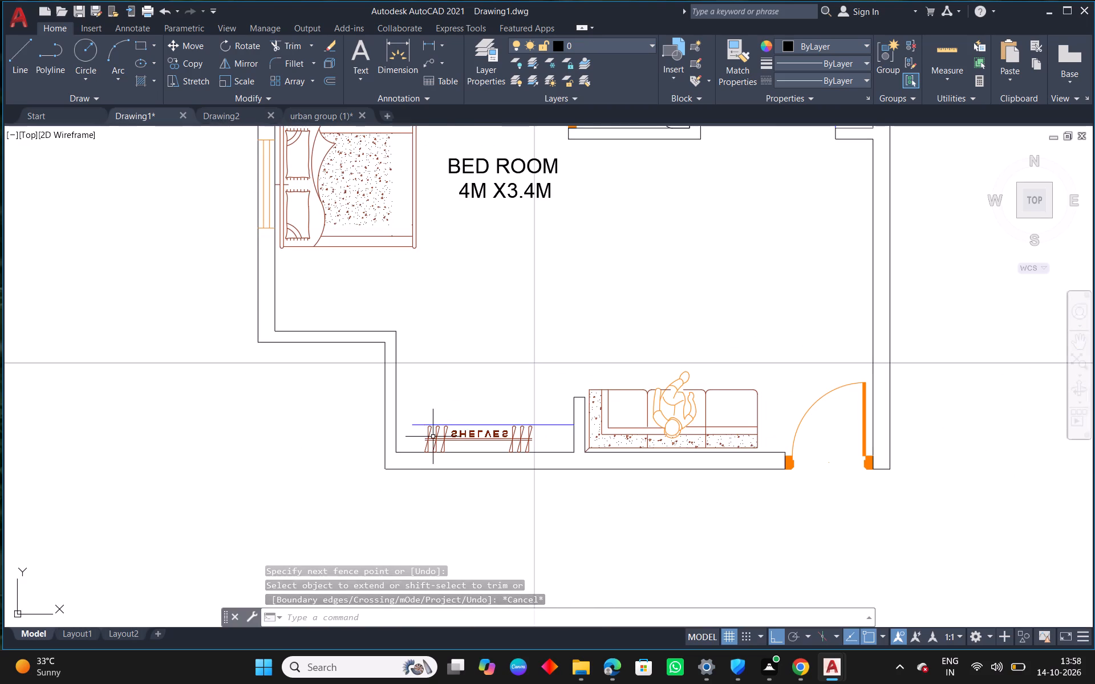
type("ex")
key("space")
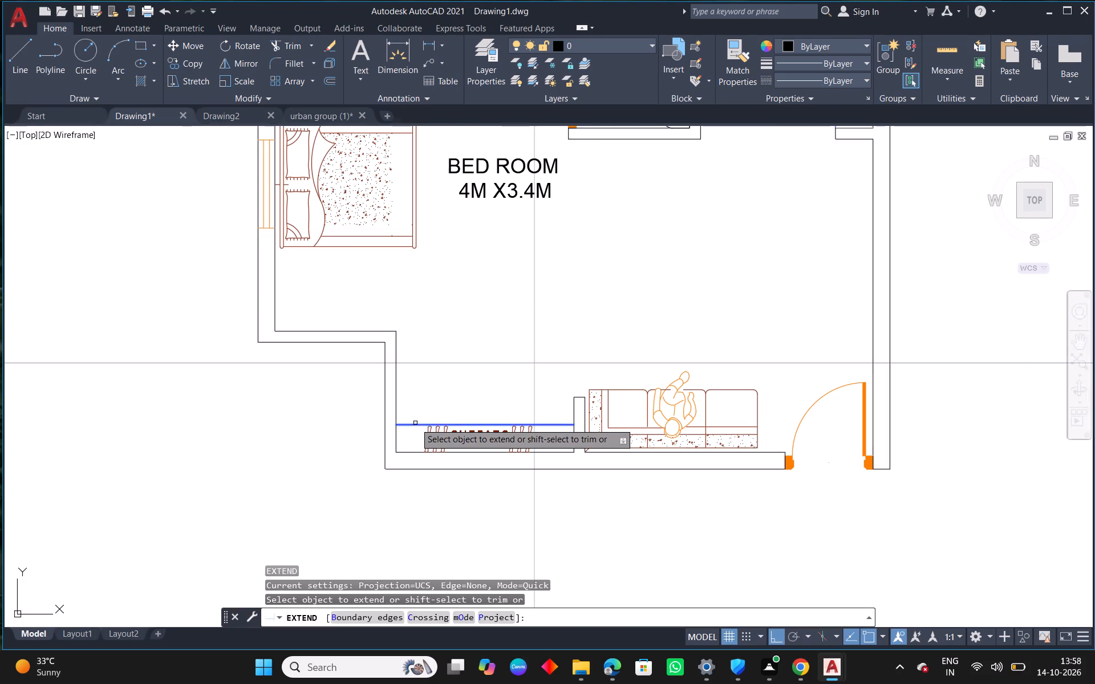
left_click(415, 423)
key("Escape")
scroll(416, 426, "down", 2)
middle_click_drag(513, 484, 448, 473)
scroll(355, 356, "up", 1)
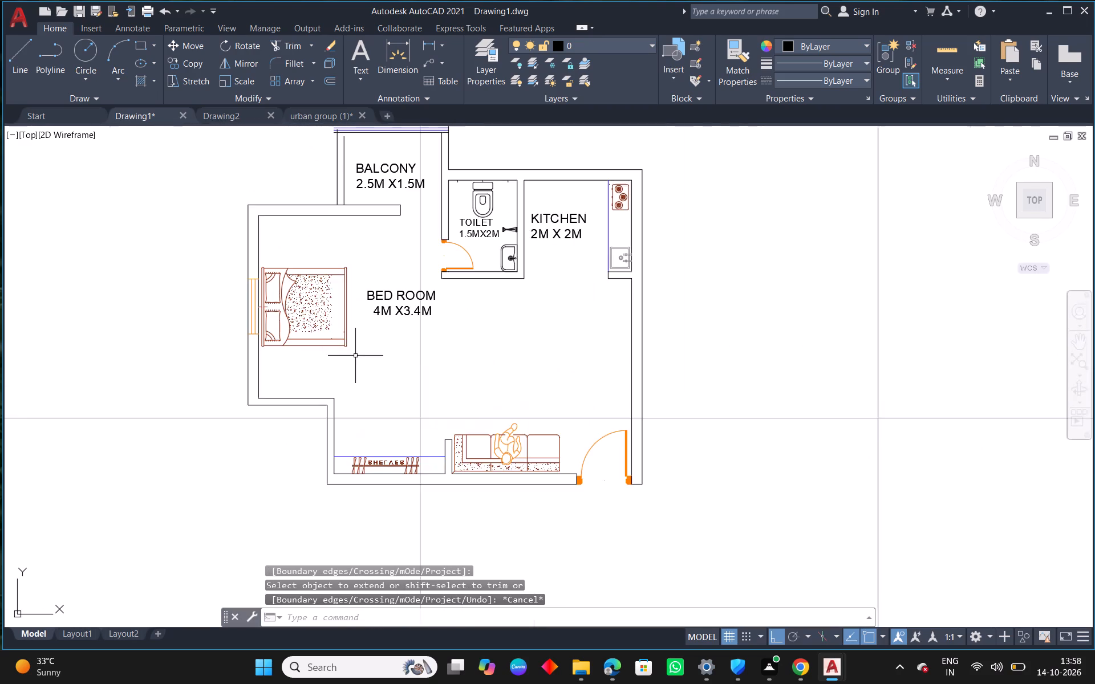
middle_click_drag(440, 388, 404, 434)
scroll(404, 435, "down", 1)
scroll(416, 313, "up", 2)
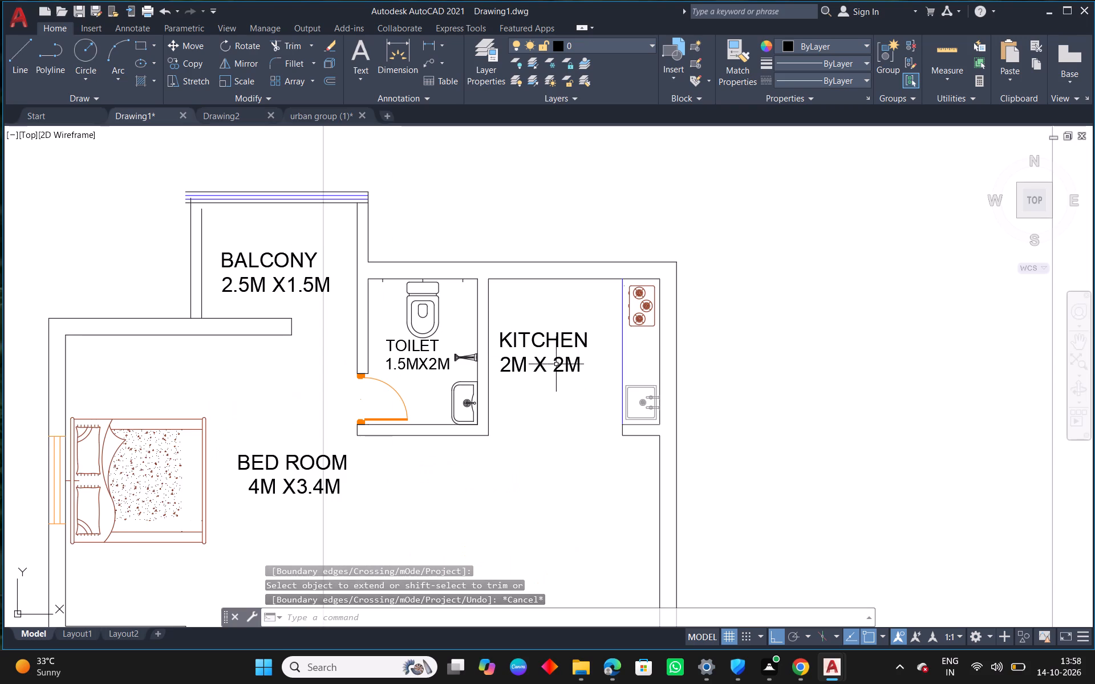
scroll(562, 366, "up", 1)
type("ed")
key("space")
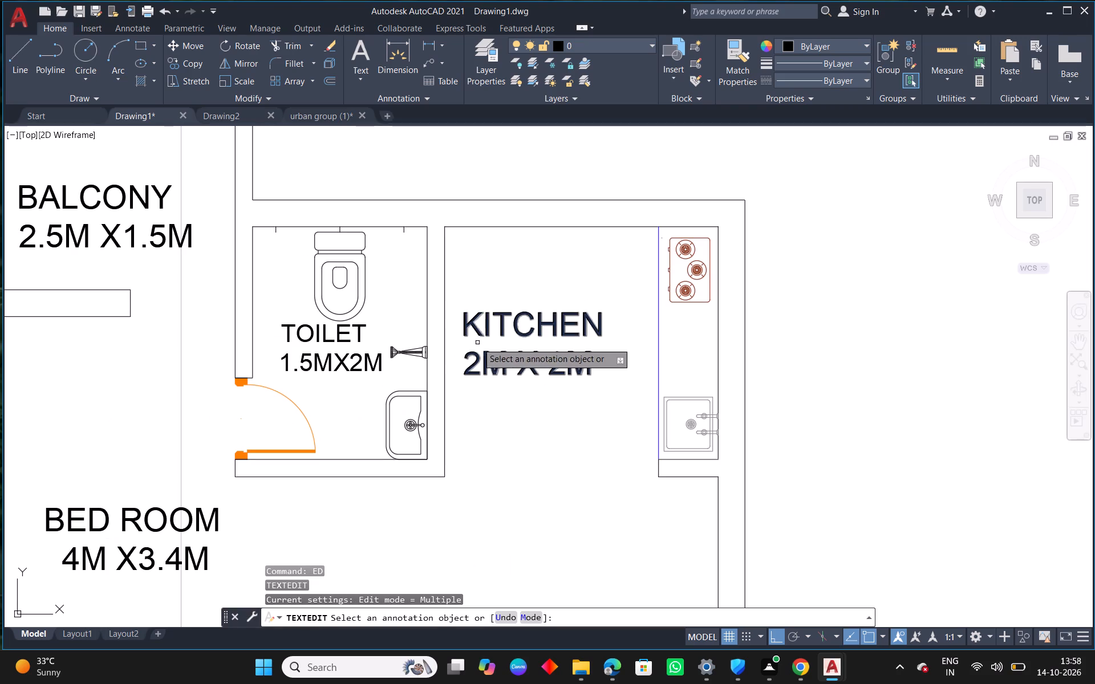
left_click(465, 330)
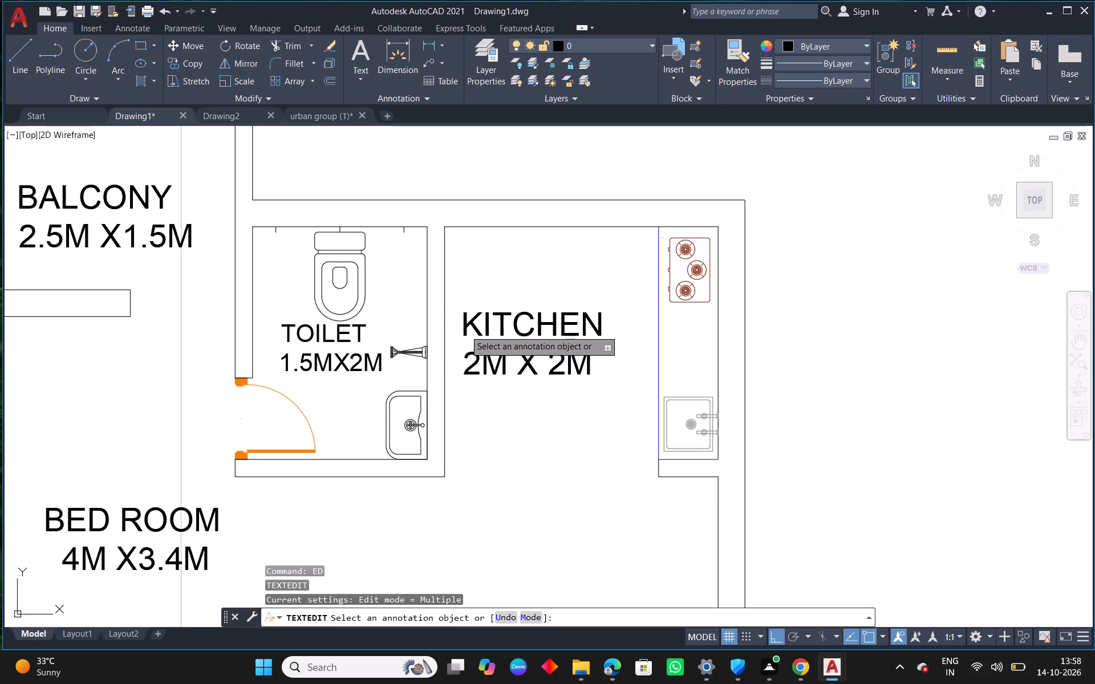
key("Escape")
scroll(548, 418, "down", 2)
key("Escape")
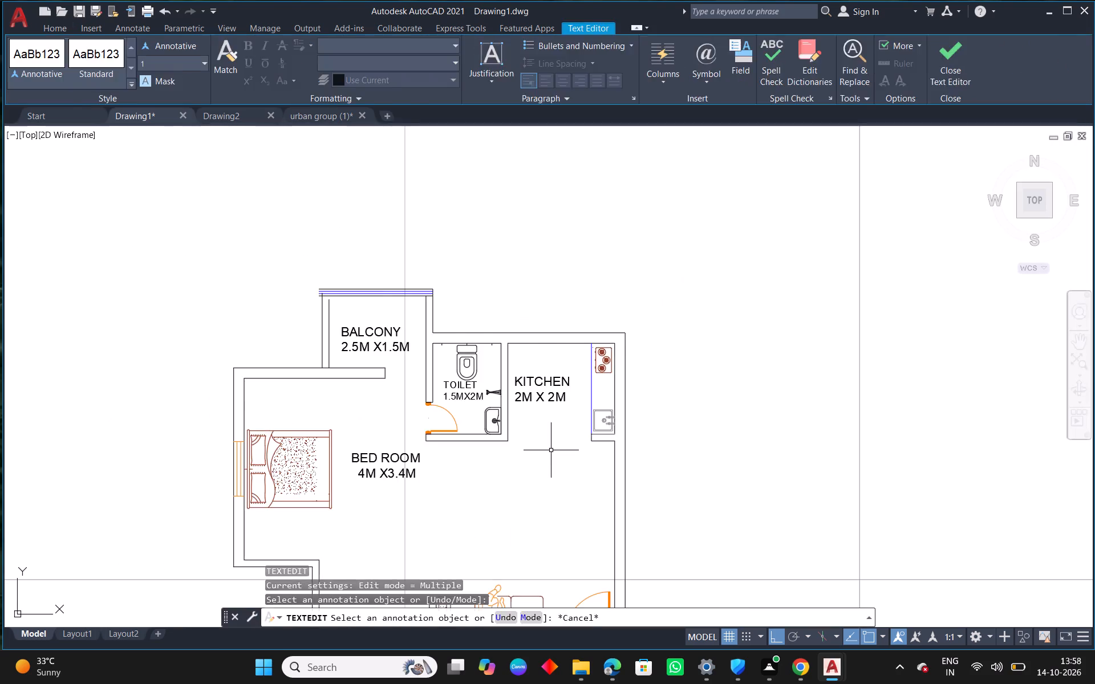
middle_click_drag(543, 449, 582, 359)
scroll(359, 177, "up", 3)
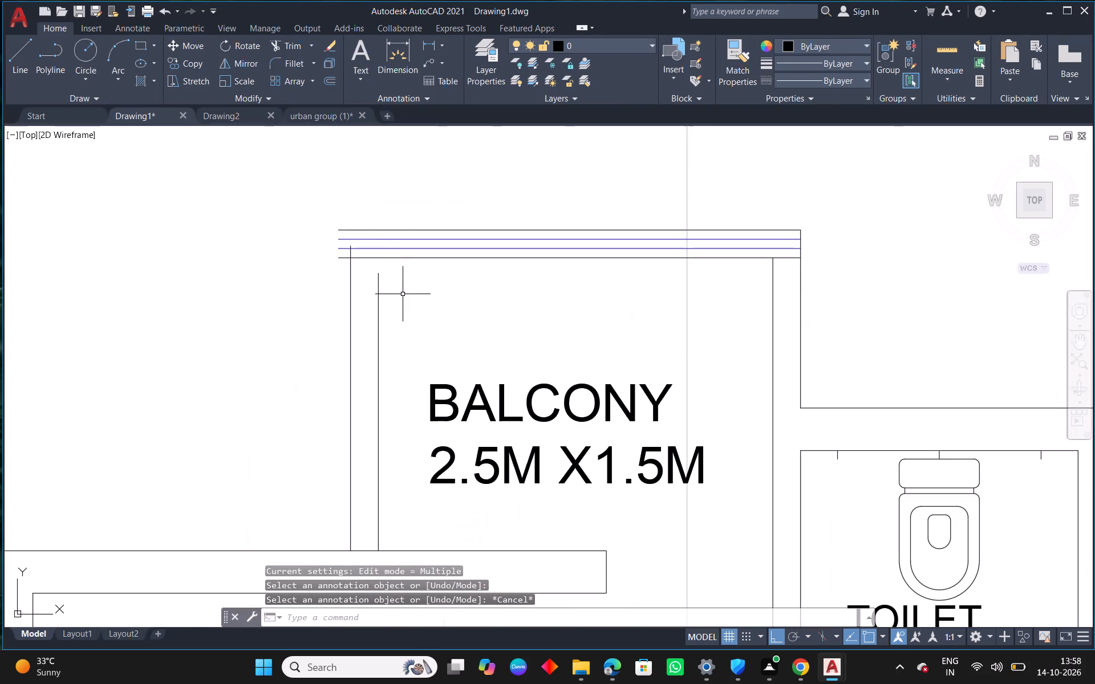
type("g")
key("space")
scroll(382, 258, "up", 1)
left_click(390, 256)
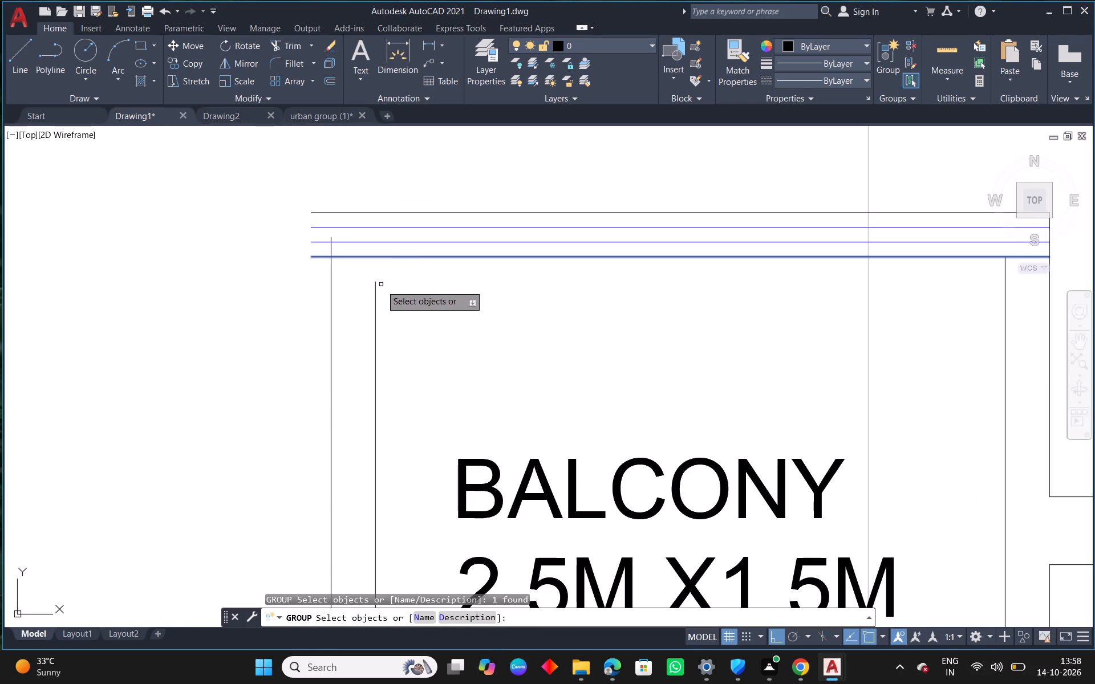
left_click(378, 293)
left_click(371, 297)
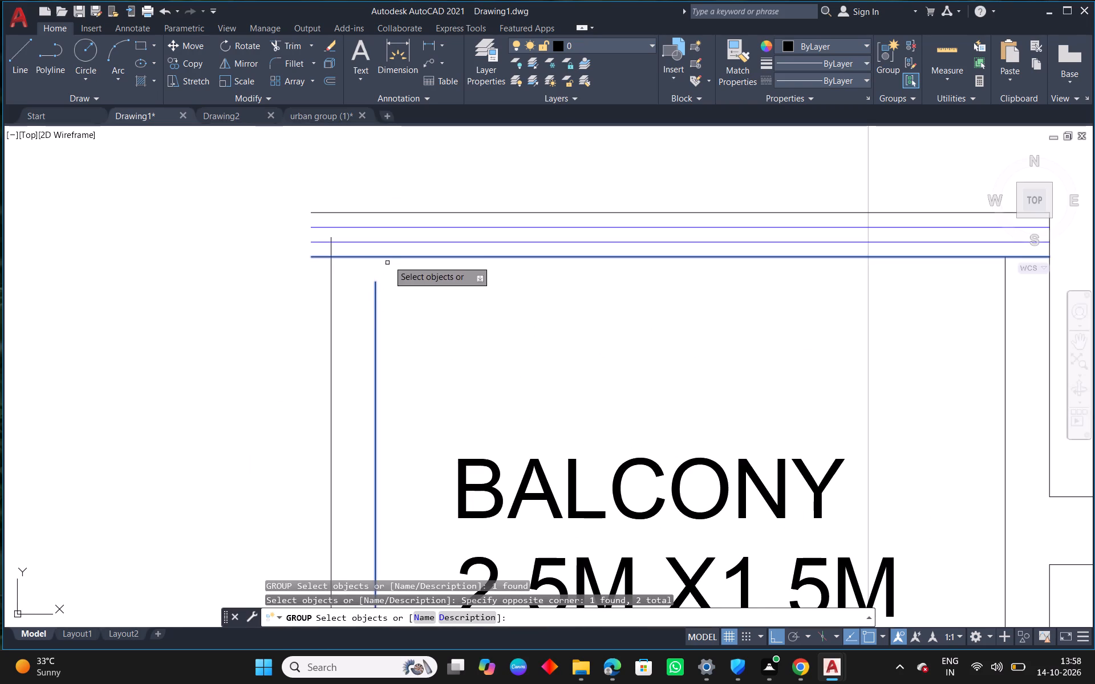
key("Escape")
Fillet the balcony west wall's inner line with the balcony window's inner line, using zero radius.
type("f")
key("space")
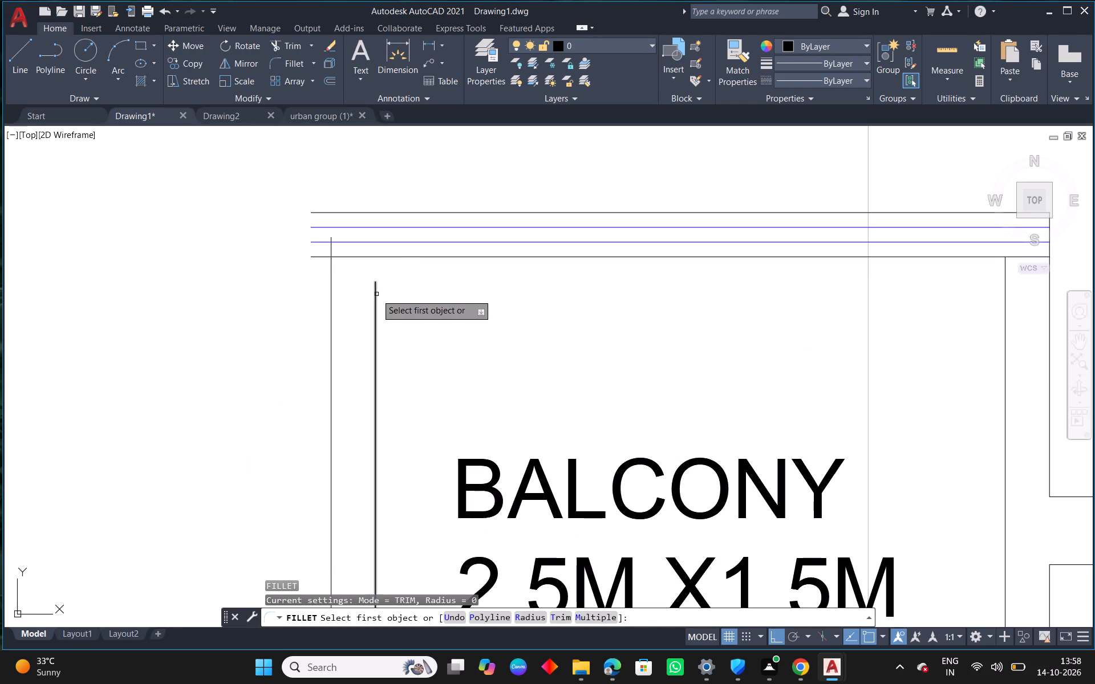
left_click(376, 294)
left_click(388, 258)
key("Escape")
Extend the balcony west wall's outer line up to the outermost line of the balcony window.
key("e")
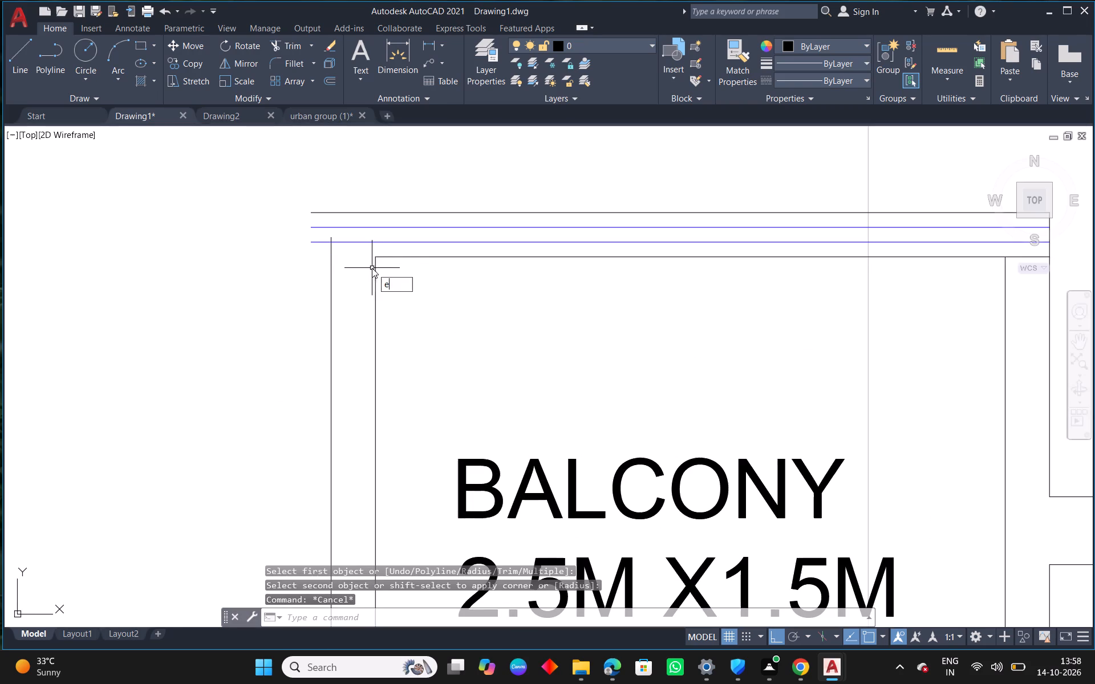
key("x")
key("space")
left_click_drag(351, 274, 270, 266)
left_click_drag(350, 268, 295, 272)
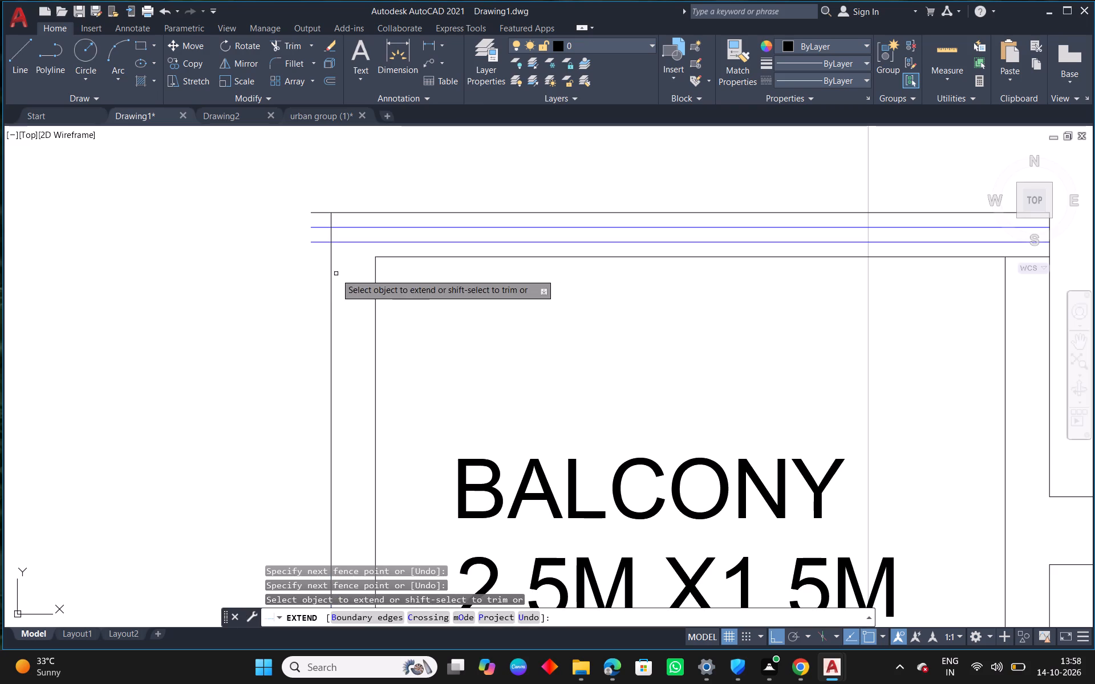
key("Escape")
Trim the balcony window lines that overhang beyond the west wall's outer line.
scroll(315, 212, "up", 1)
type("tr")
key("space")
key("space")
left_click_drag(315, 203, 312, 279)
key("Escape")
Extend the balcony window's inner line across the west wall's thickness to the wall's outer line.
type("ex")
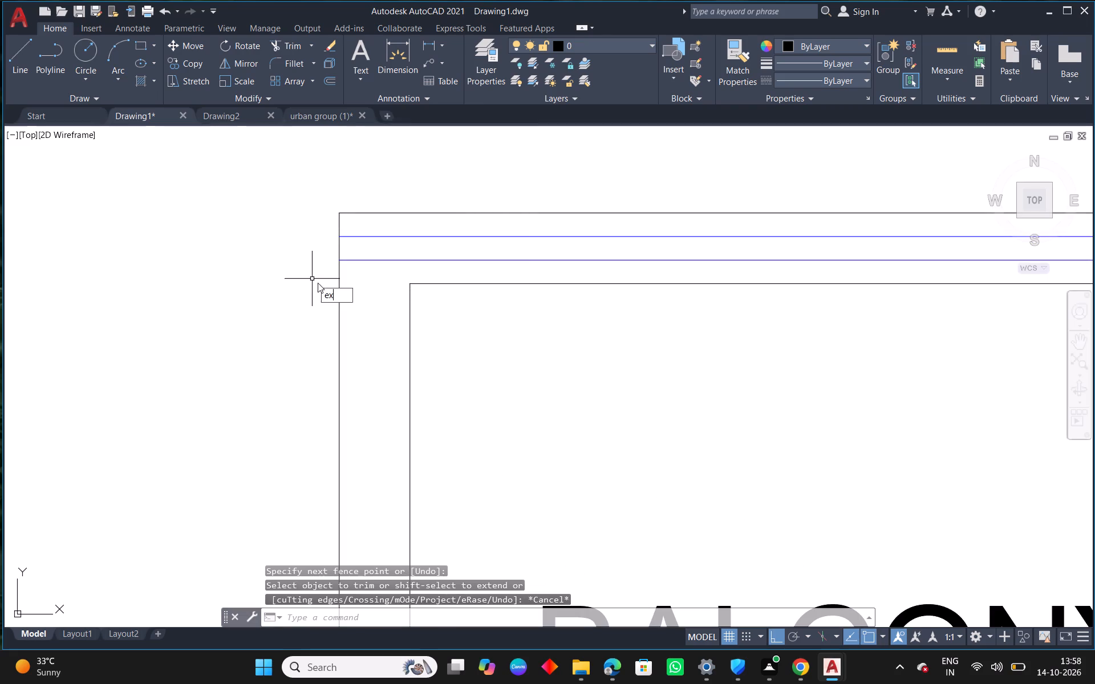
key("space")
left_click_drag(453, 303, 450, 267)
scroll(440, 331, "down", 2)
middle_click_drag(601, 376, 490, 340)
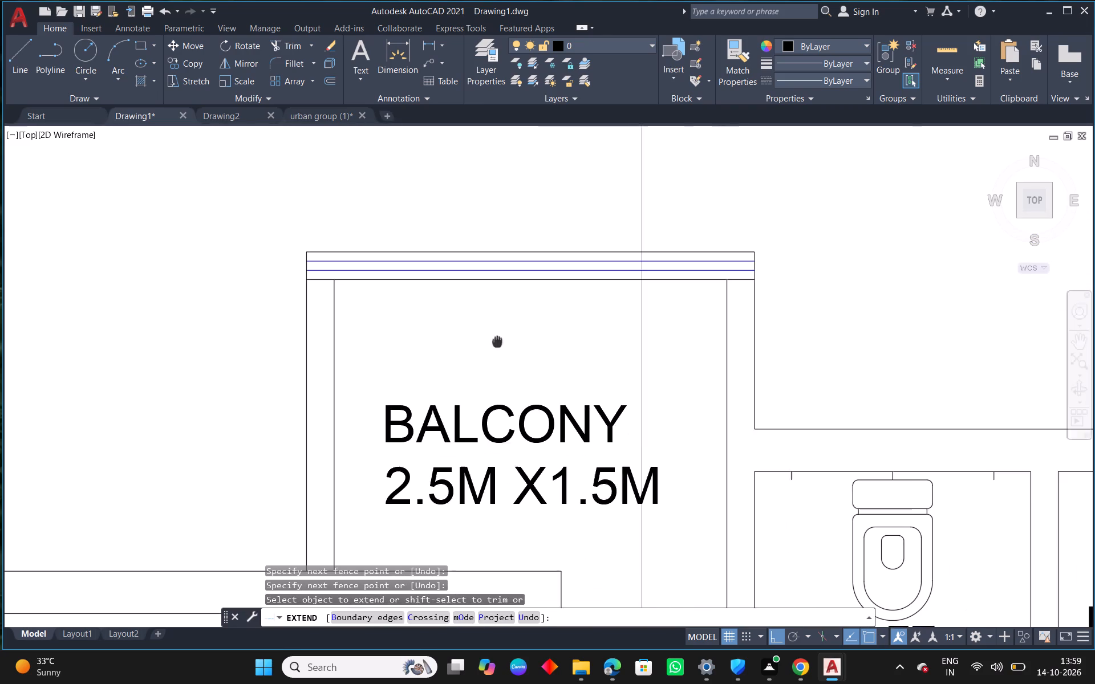
middle_click_drag(490, 340, 487, 340)
scroll(482, 333, "down", 3)
middle_click_drag(521, 355, 485, 237)
scroll(423, 272, "up", 1)
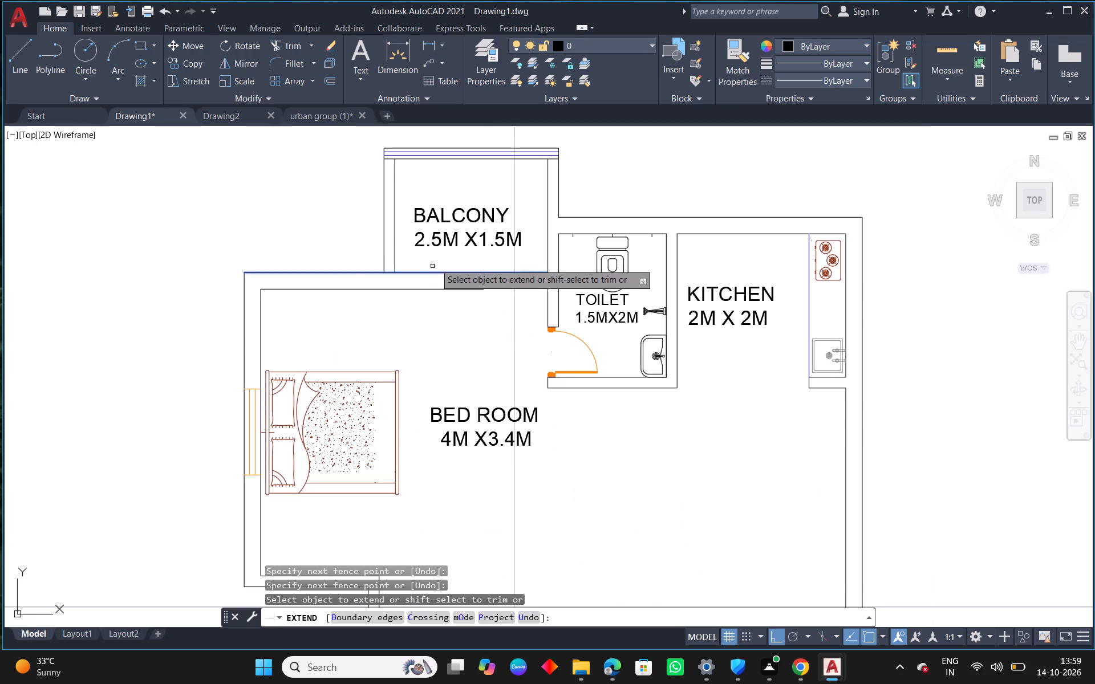
right_click(439, 254)
left_click(480, 263)
Trim the bedroom wall's outer line between the two faces of the balcony's west wall to open the junction.
scroll(378, 268, "up", 3)
scroll(441, 282, "up", 1)
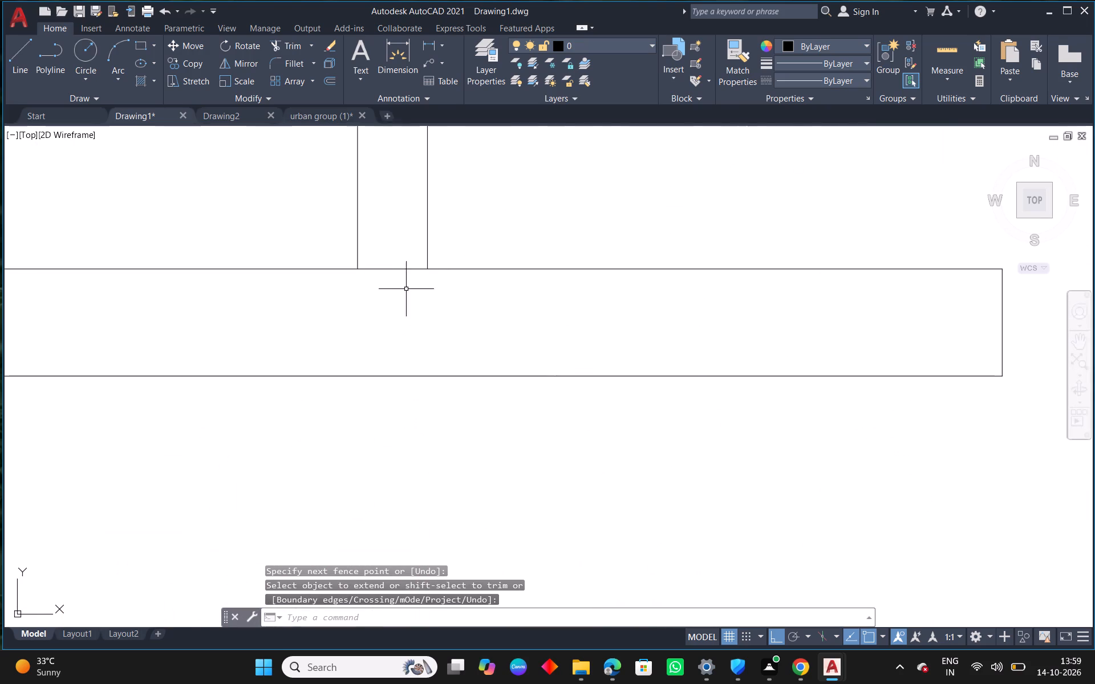
middle_click_drag(403, 294, 614, 321)
scroll(614, 321, "down", 1)
type("tr")
key("space")
key("space")
left_click_drag(604, 335, 597, 288)
key("Escape")
Copy the BED ROOM 4M X3.4M label with Ortho off into the open area above the sofa near the entrance.
scroll(595, 298, "down", 5)
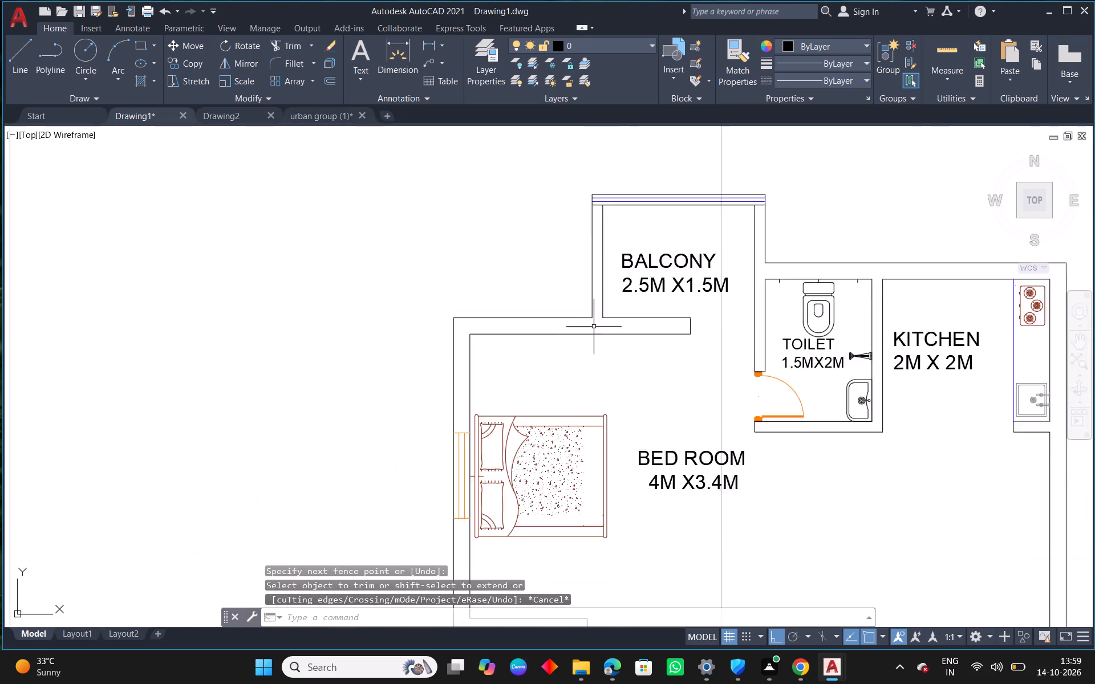
middle_click_drag(632, 392, 597, 306)
scroll(622, 336, "up", 1)
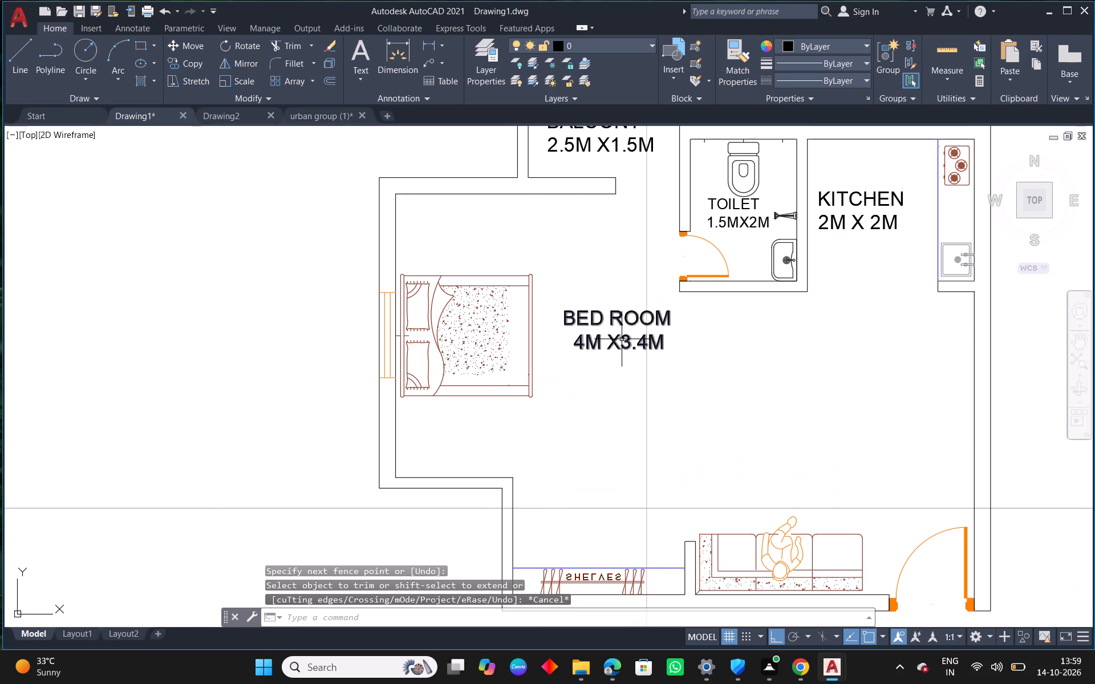
scroll(622, 339, "down", 1)
middle_click_drag(695, 364, 572, 317)
scroll(555, 321, "down", 1)
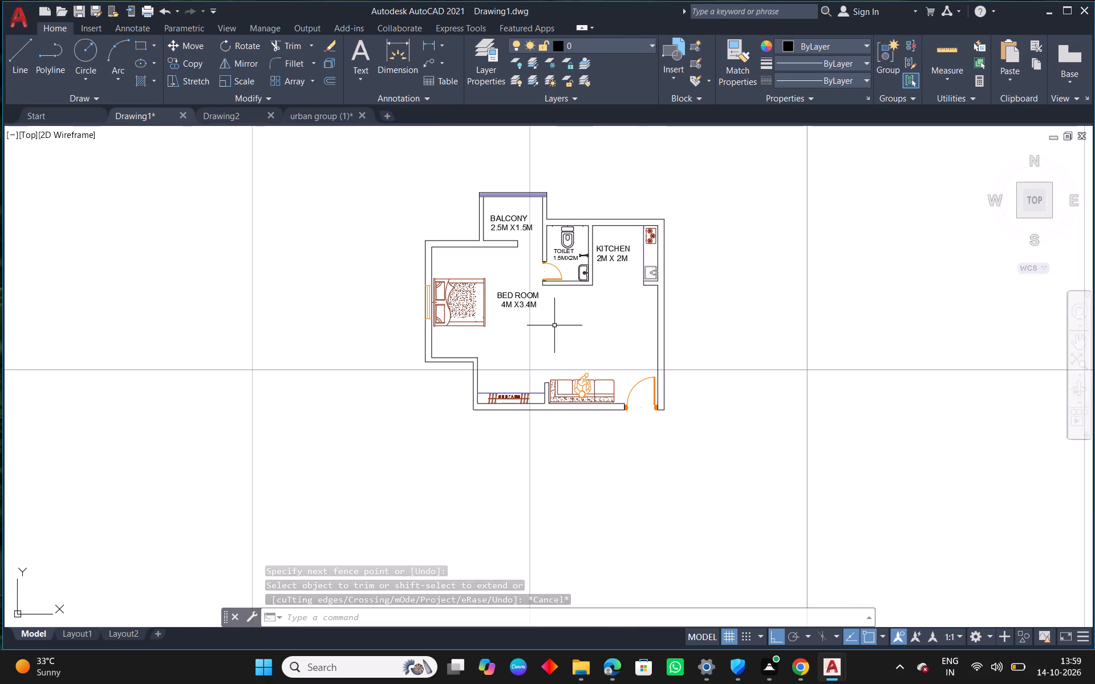
scroll(533, 308, "up", 1)
left_click(529, 306)
type("co")
key("space")
left_click(525, 304)
left_click(778, 644)
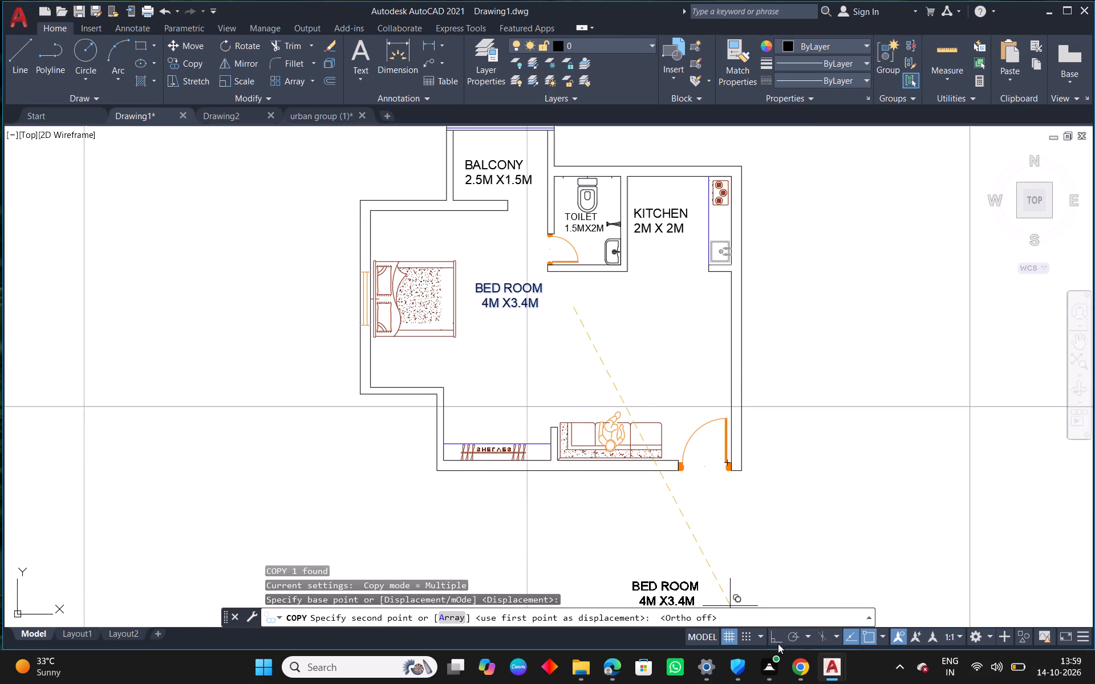
scroll(636, 356, "up", 2)
left_click(796, 365)
key("Escape")
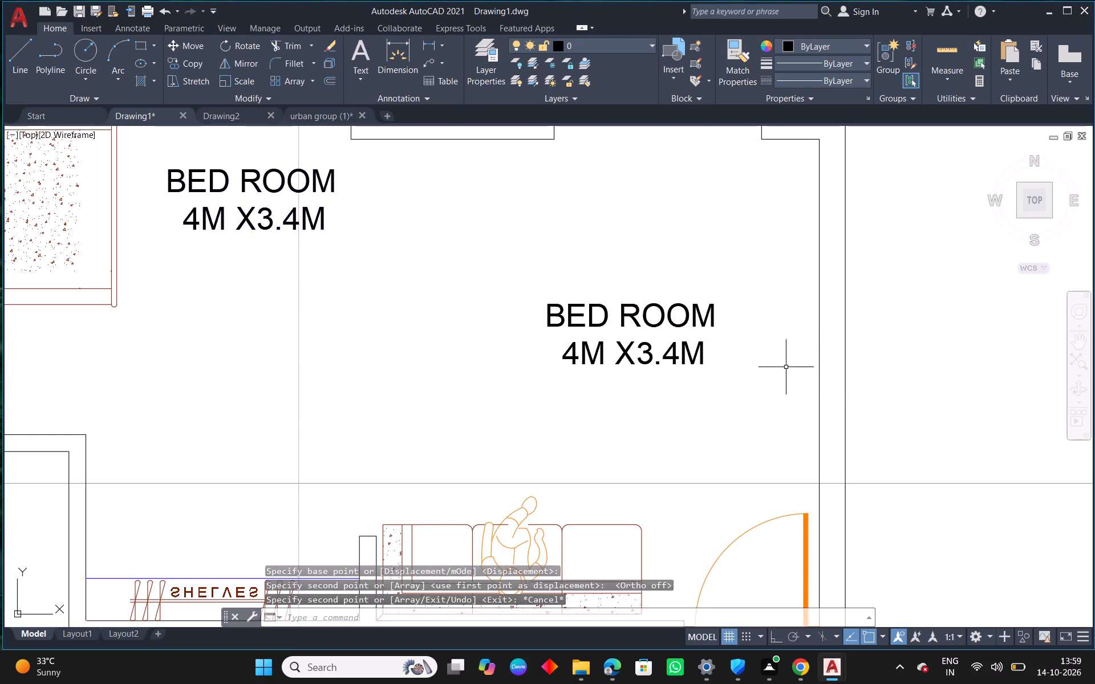
List the properties of the east wall's inner line beside the copied room label to check its length.
scroll(694, 372, "down", 1)
middle_click_drag(686, 387, 674, 374)
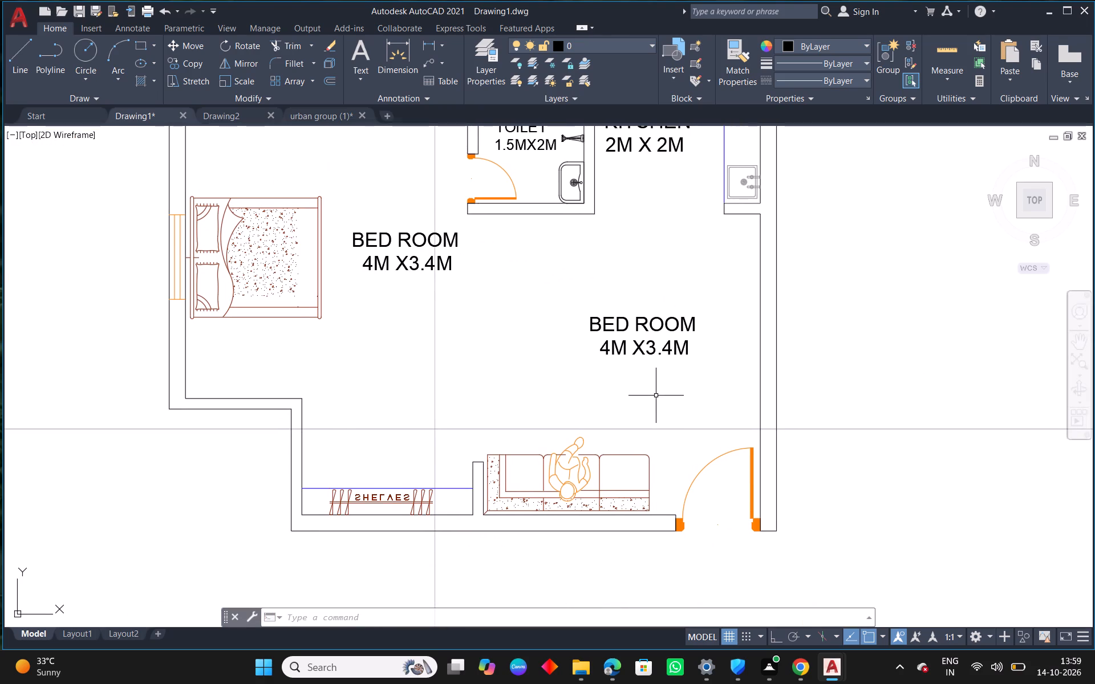
middle_click_drag(639, 370, 593, 389)
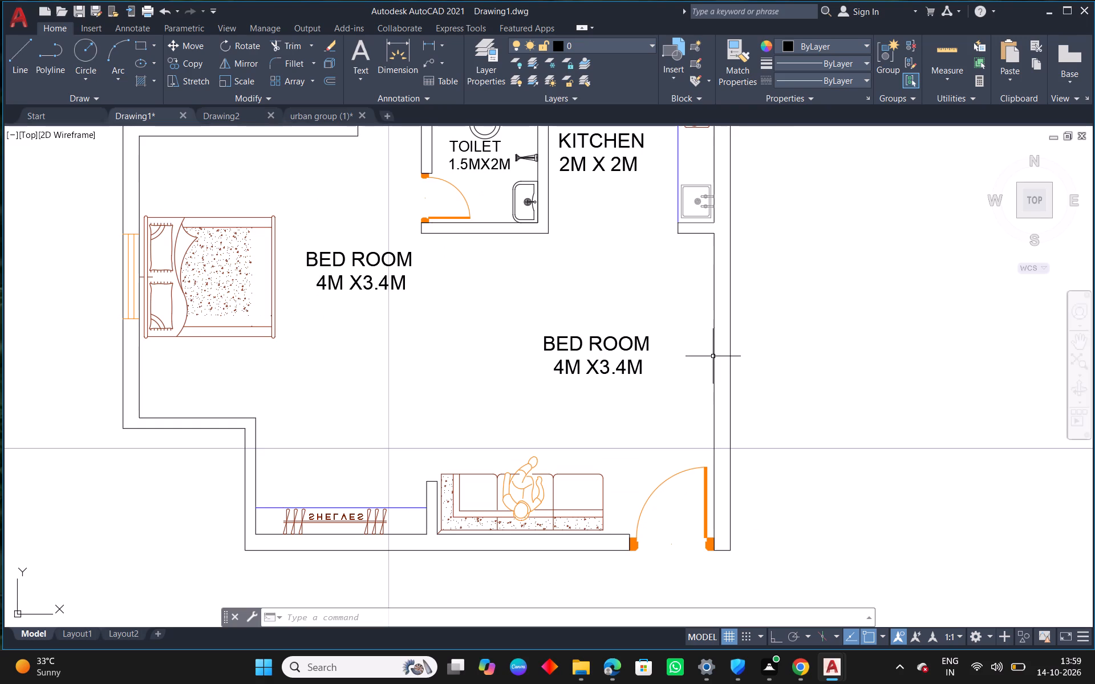
left_click(712, 357)
type("li")
key("space")
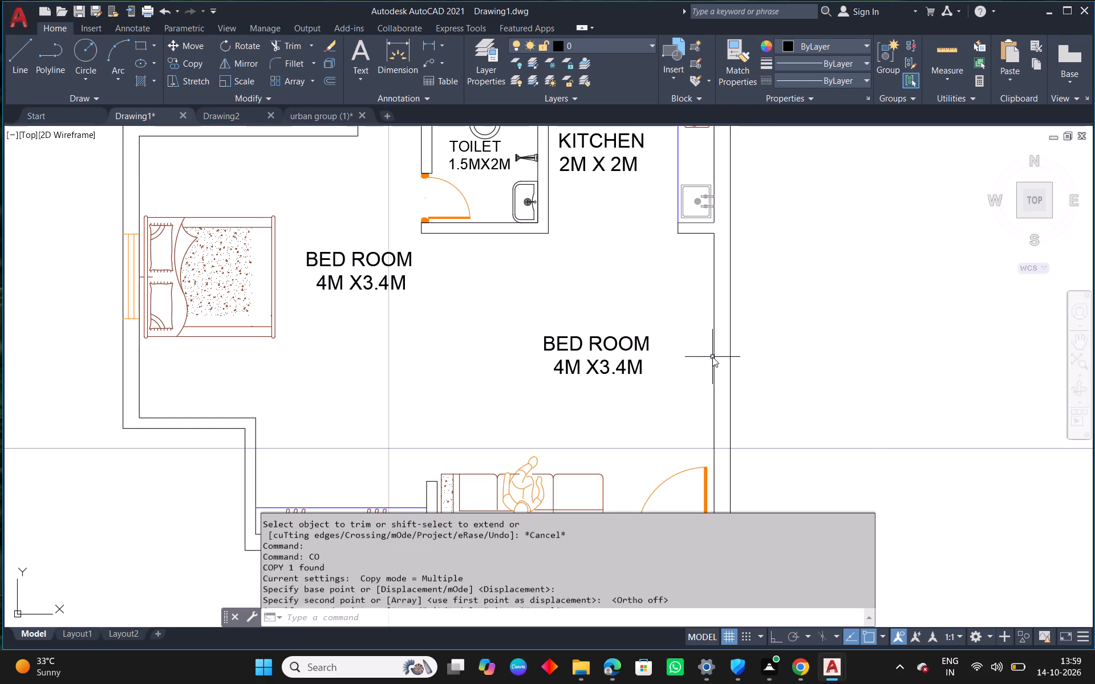
left_click(642, 295)
key("Escape")
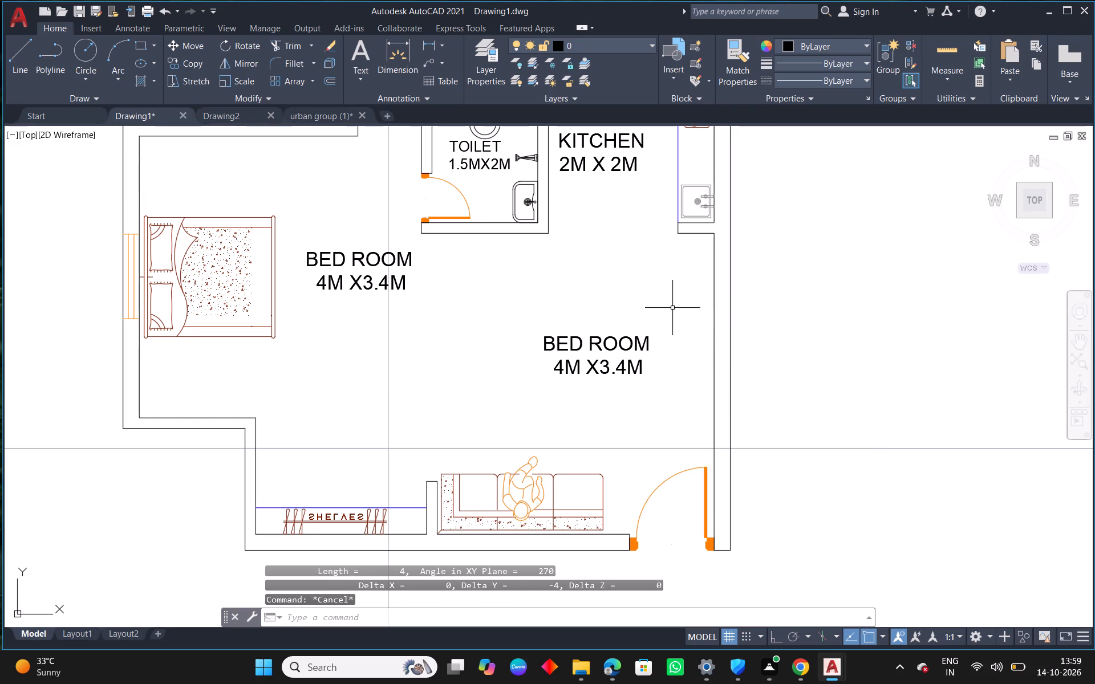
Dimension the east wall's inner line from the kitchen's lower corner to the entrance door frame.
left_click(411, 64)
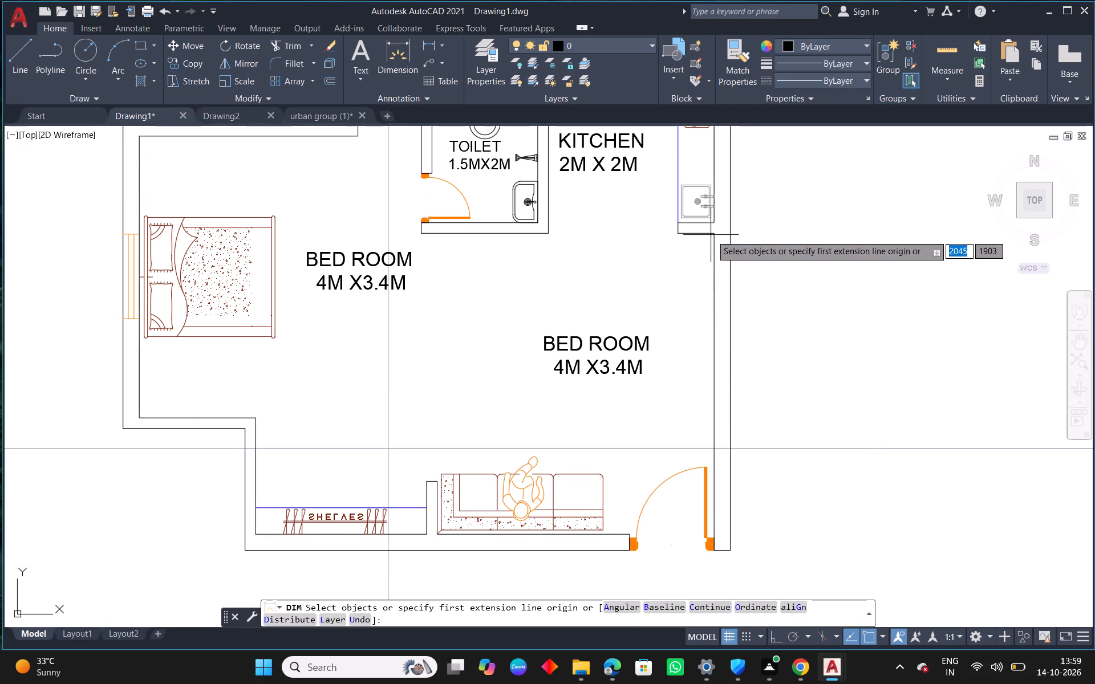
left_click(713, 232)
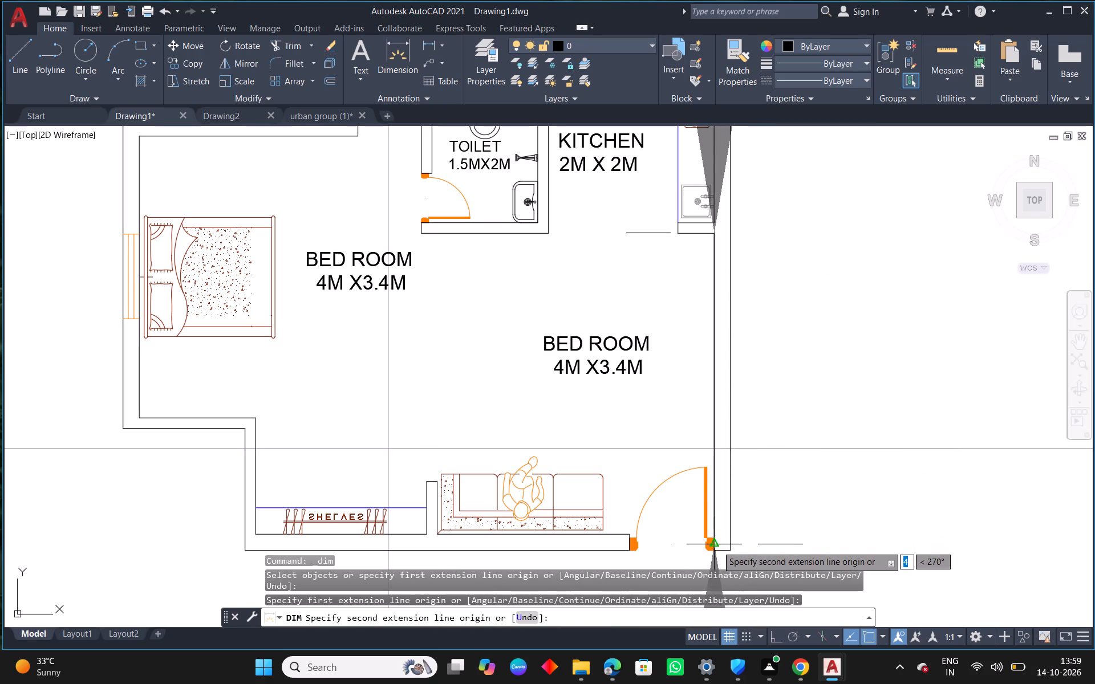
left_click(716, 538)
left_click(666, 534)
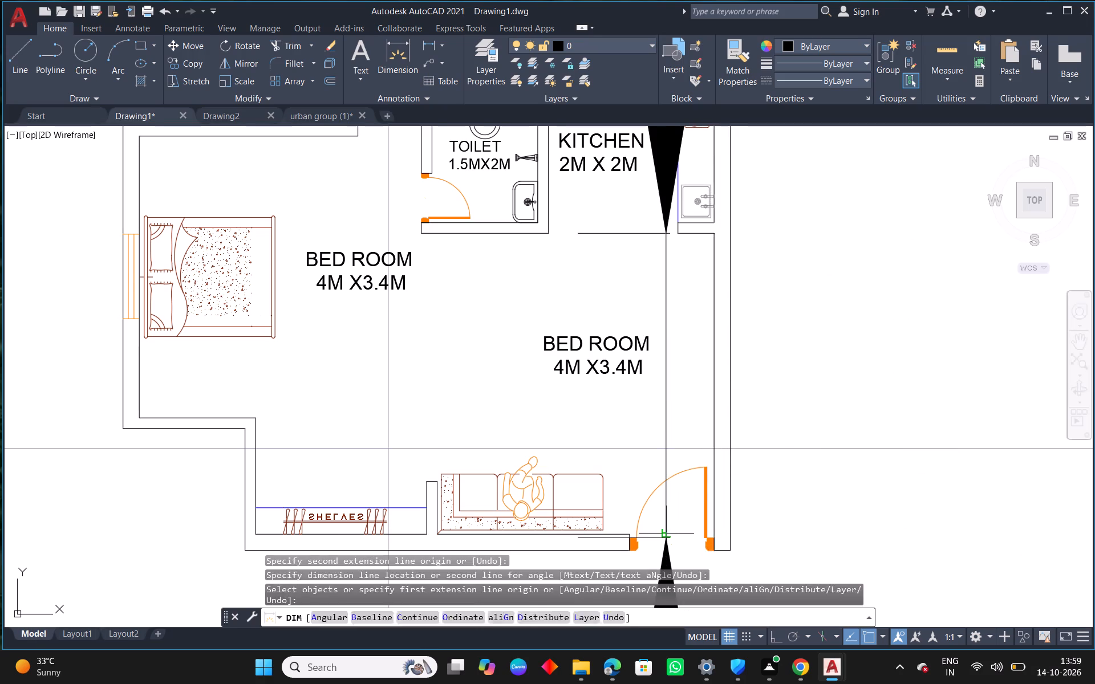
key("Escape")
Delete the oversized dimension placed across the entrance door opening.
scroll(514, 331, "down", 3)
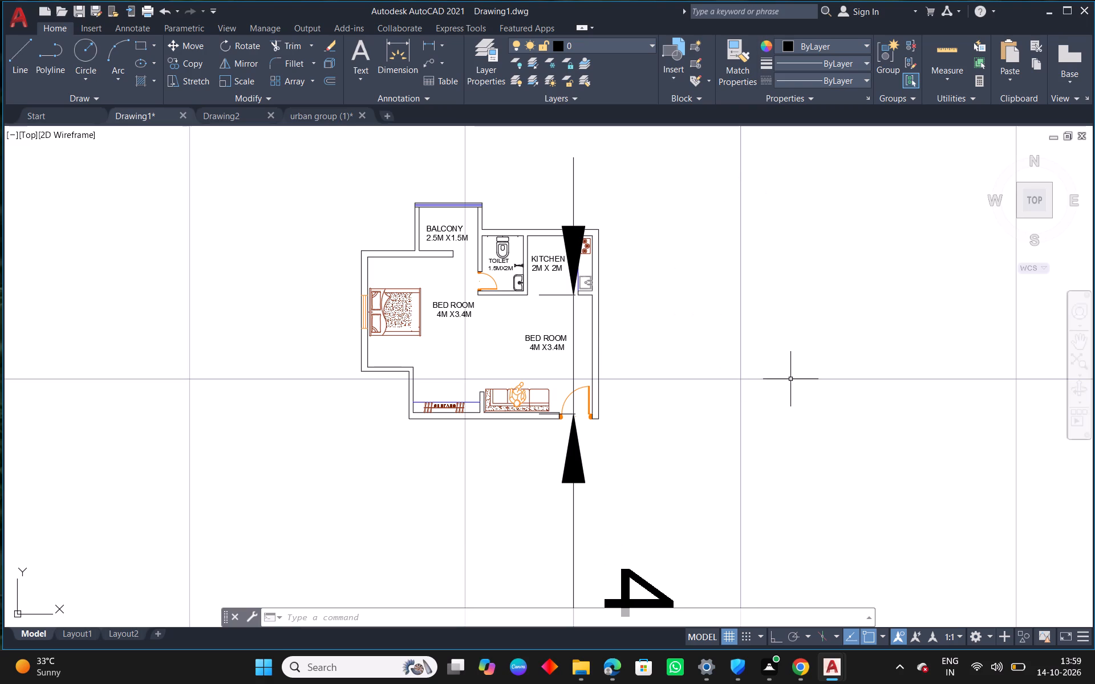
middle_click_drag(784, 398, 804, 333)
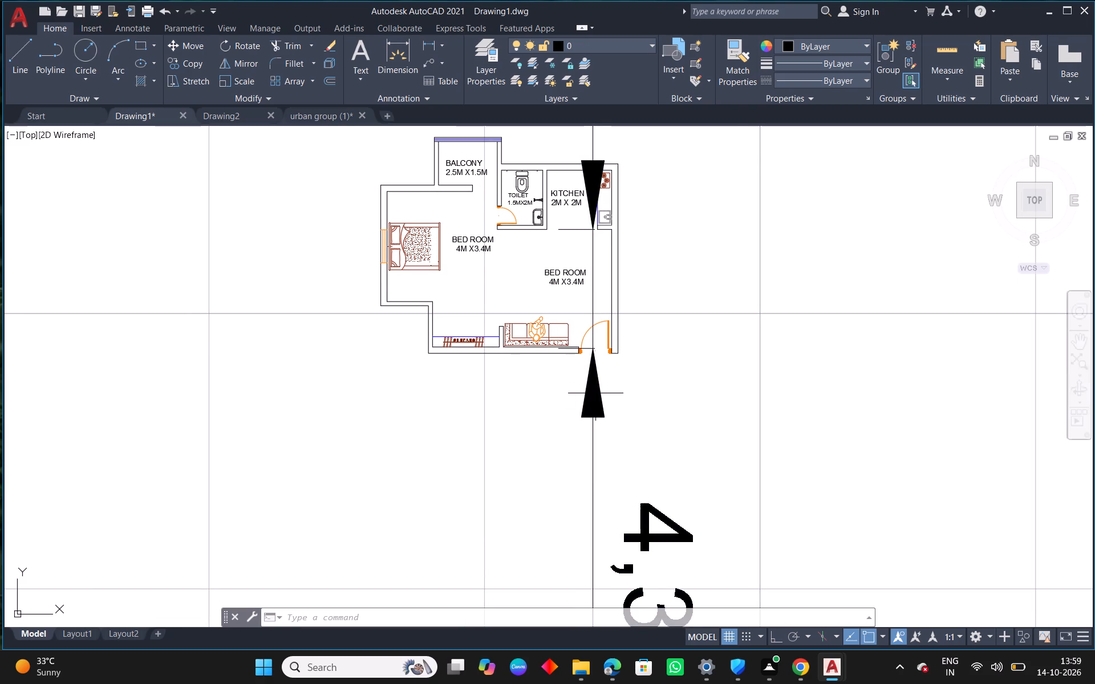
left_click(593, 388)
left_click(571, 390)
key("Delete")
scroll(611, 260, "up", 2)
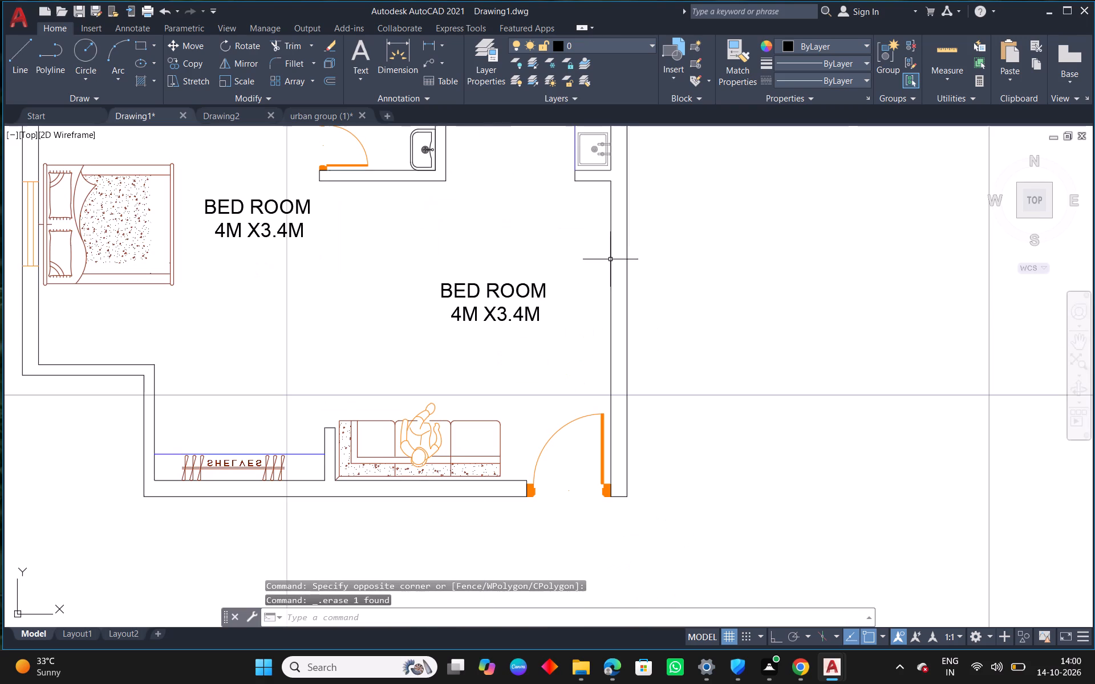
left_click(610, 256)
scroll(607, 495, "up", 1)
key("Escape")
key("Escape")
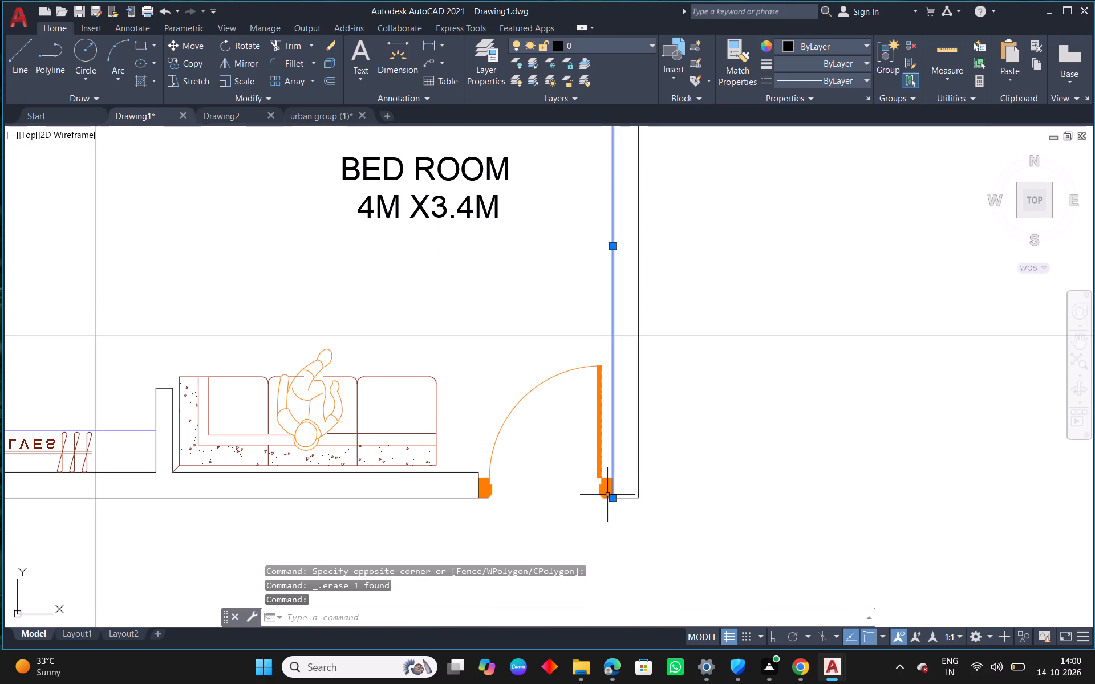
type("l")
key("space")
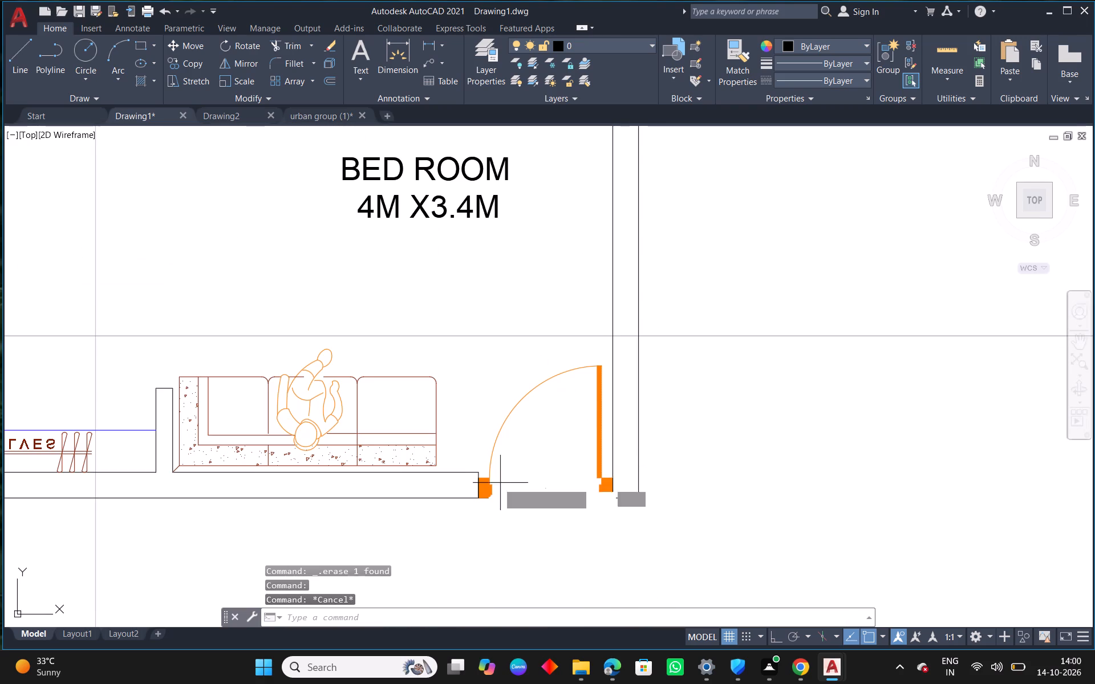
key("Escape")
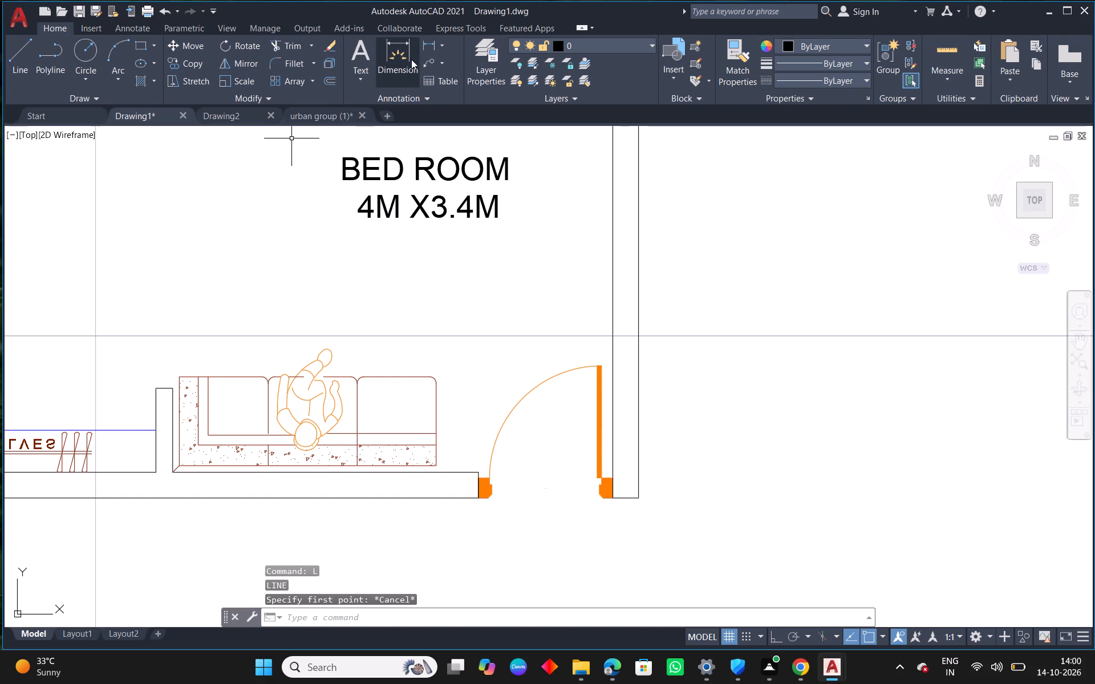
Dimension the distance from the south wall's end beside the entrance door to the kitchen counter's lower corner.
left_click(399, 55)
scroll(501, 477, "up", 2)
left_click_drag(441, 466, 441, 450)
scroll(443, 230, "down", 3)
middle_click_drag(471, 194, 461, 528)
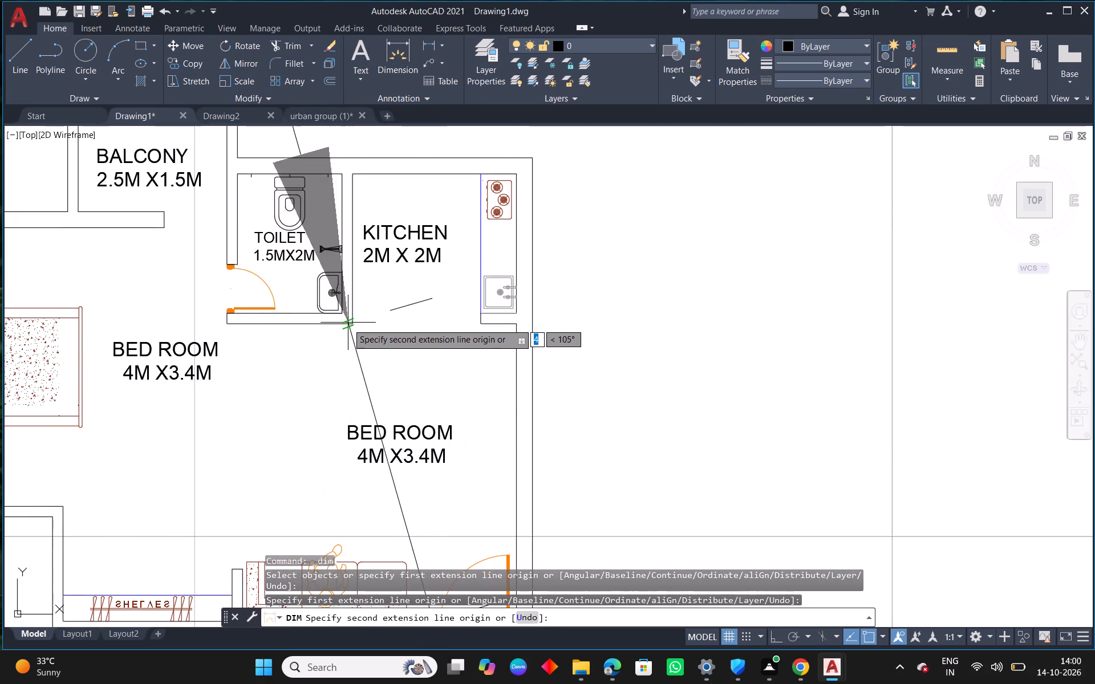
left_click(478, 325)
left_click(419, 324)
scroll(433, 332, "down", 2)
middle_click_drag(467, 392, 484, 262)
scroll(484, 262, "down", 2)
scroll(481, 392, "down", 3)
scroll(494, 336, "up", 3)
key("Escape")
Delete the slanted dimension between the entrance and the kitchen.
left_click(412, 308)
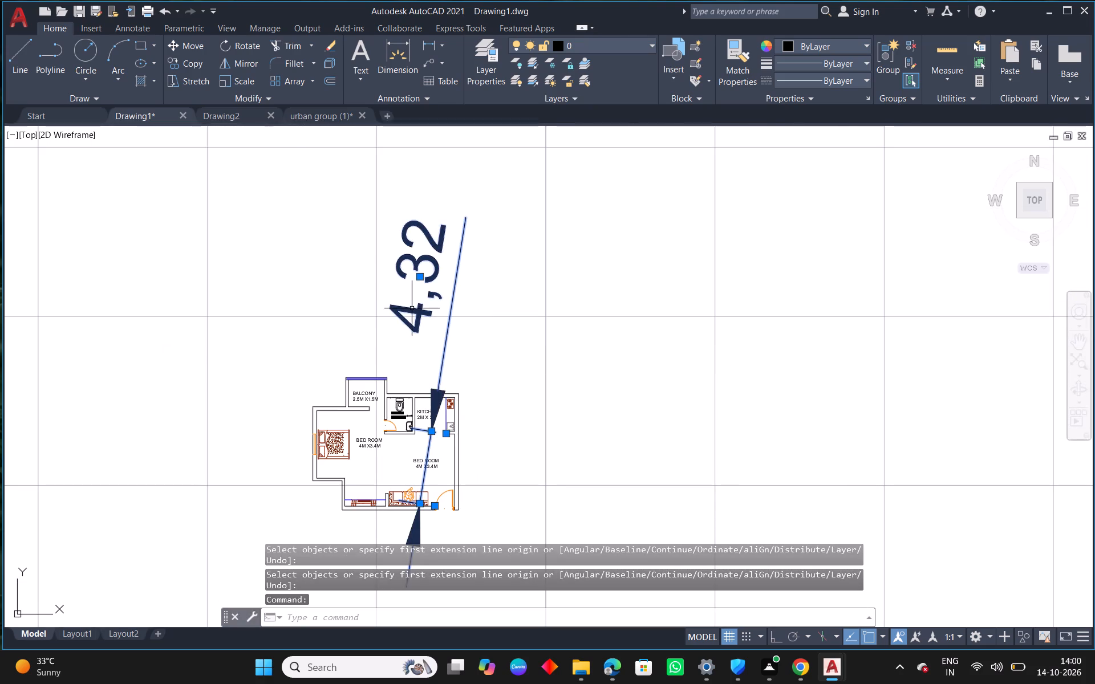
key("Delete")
Delete the east wall's inner line between the kitchen counter and the entrance door.
scroll(443, 460, "up", 2)
middle_click_drag(489, 511, 515, 483)
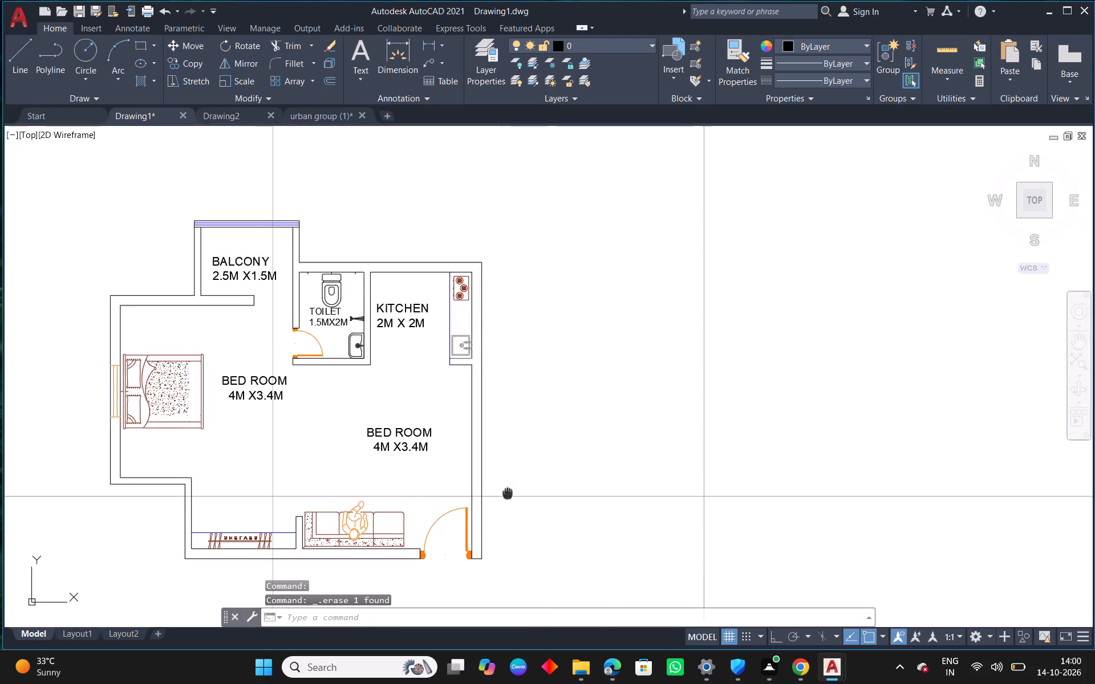
middle_click_drag(515, 483, 539, 426)
key("Escape")
left_click(508, 316)
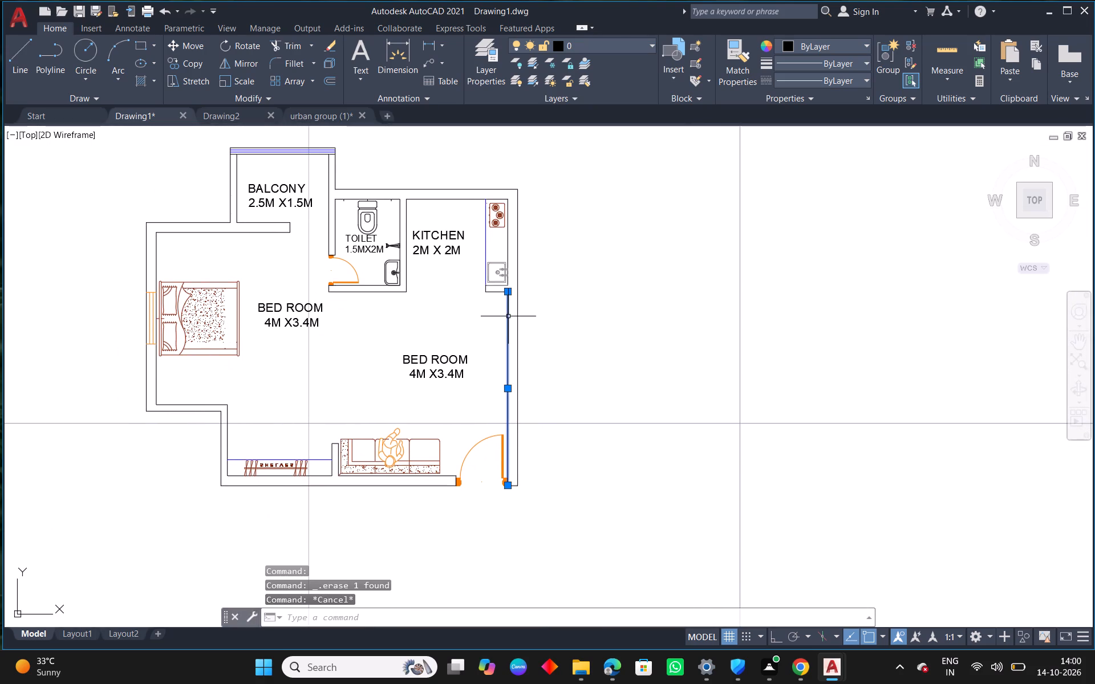
key("Delete")
Redraw the east wall's inner line 3.5 m straight down from the kitchen counter's wall corner.
scroll(511, 280, "up", 1)
type("l")
key("space")
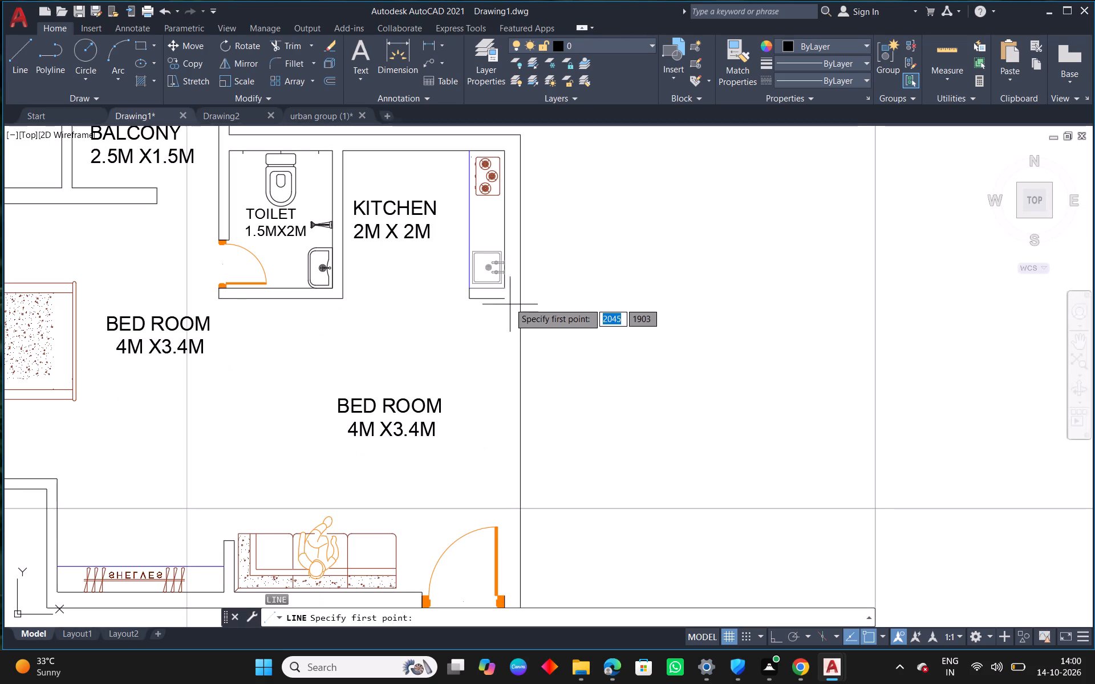
left_click(508, 298)
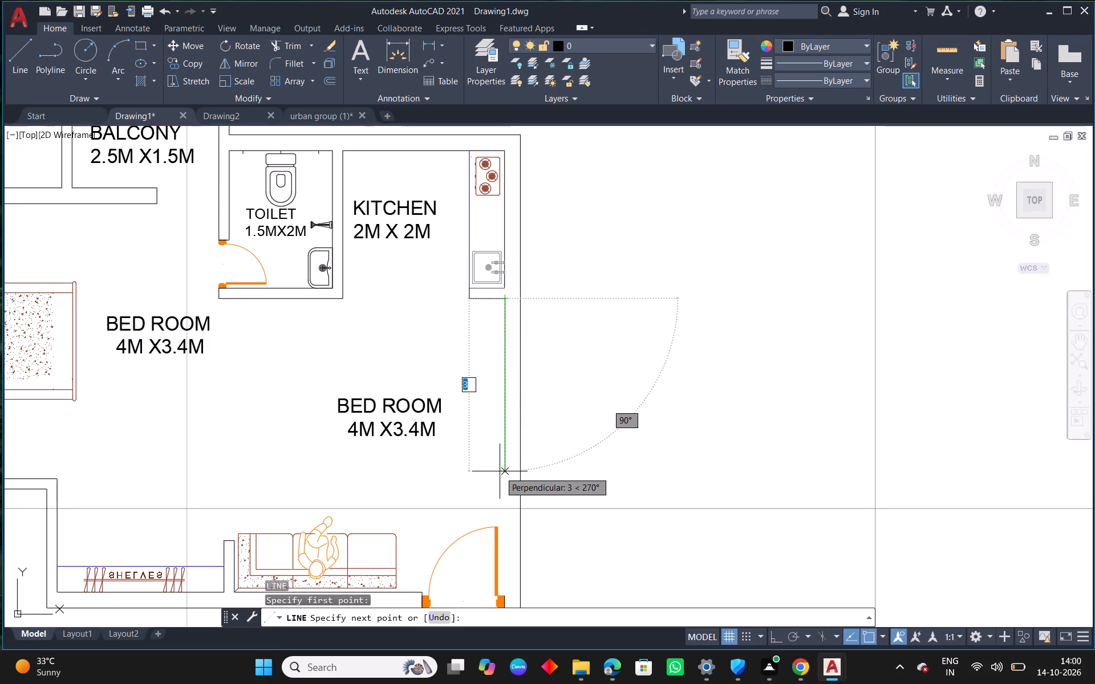
type("3.5")
key("Return")
key("Return")
key("Escape")
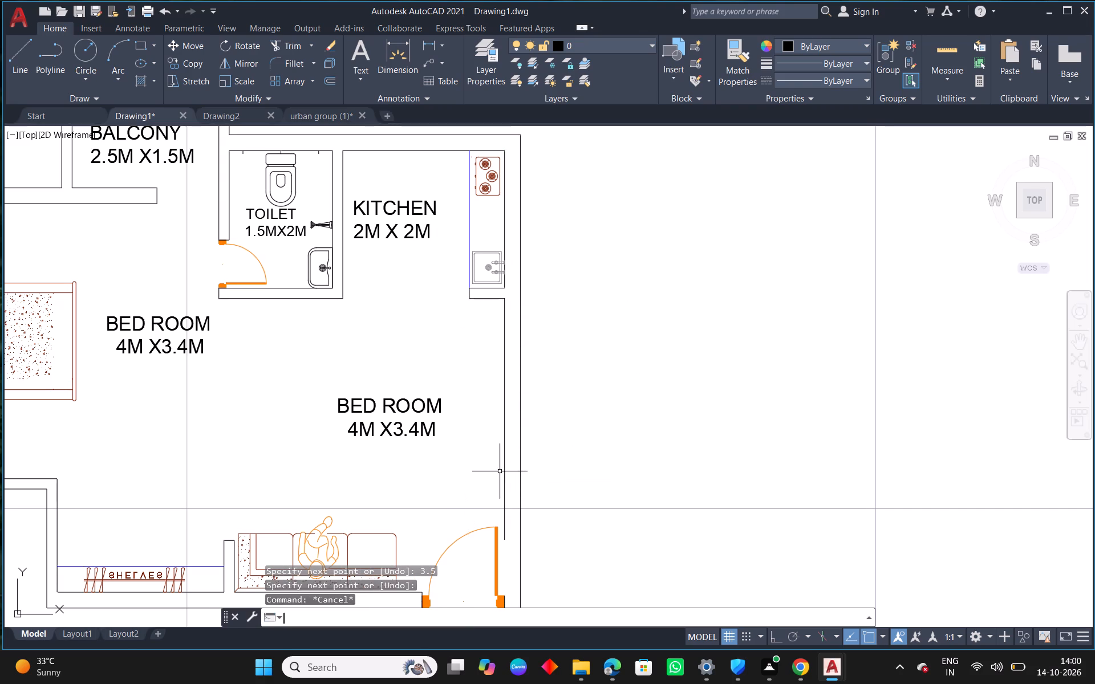
Stretch the south wall with its door, sofa and shelves upward so the door frame's corner meets the new 3.5 m line's end.
middle_click_drag(508, 522, 566, 390)
left_click_drag(648, 499, 597, 483)
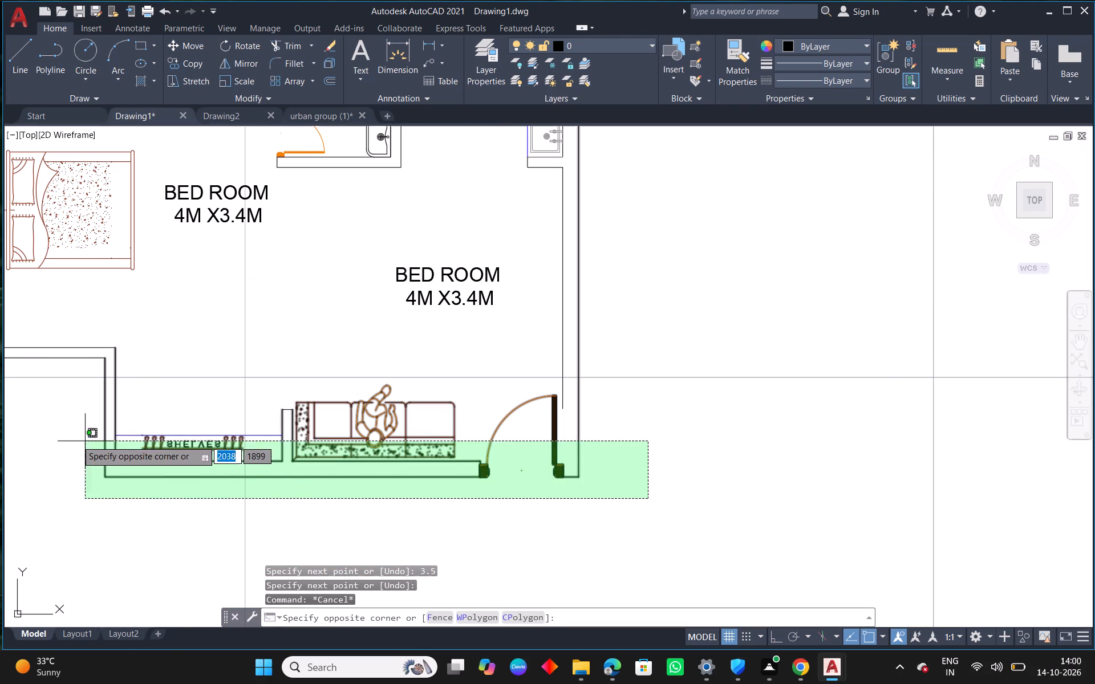
left_click(62, 425)
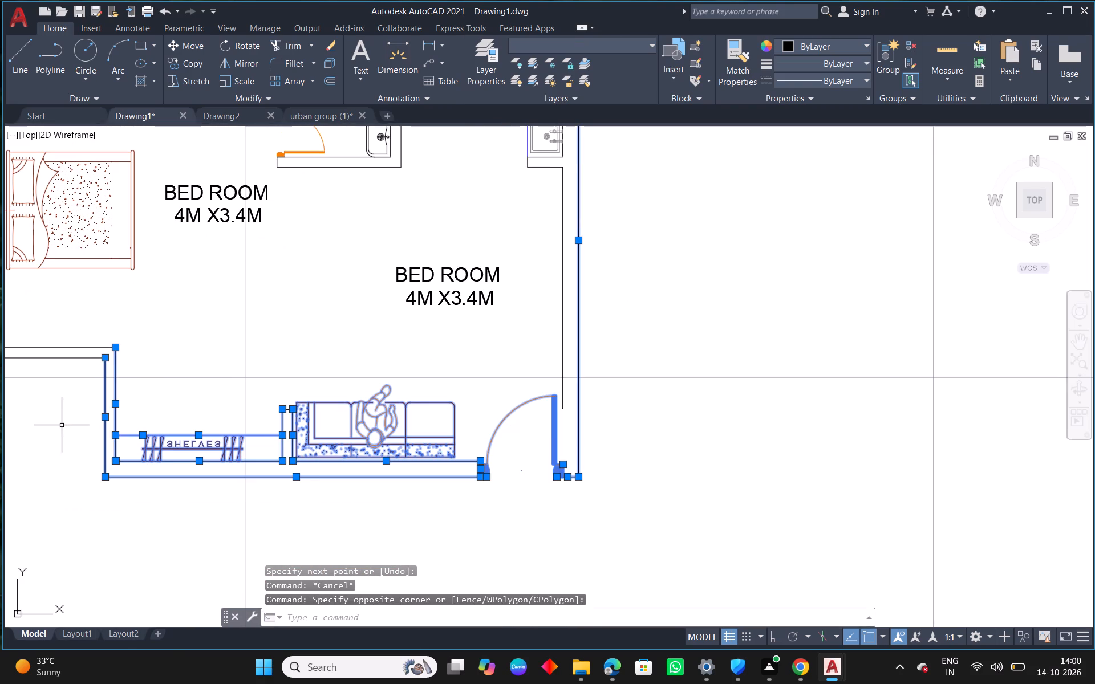
type("s")
key("space")
scroll(590, 475, "up", 2)
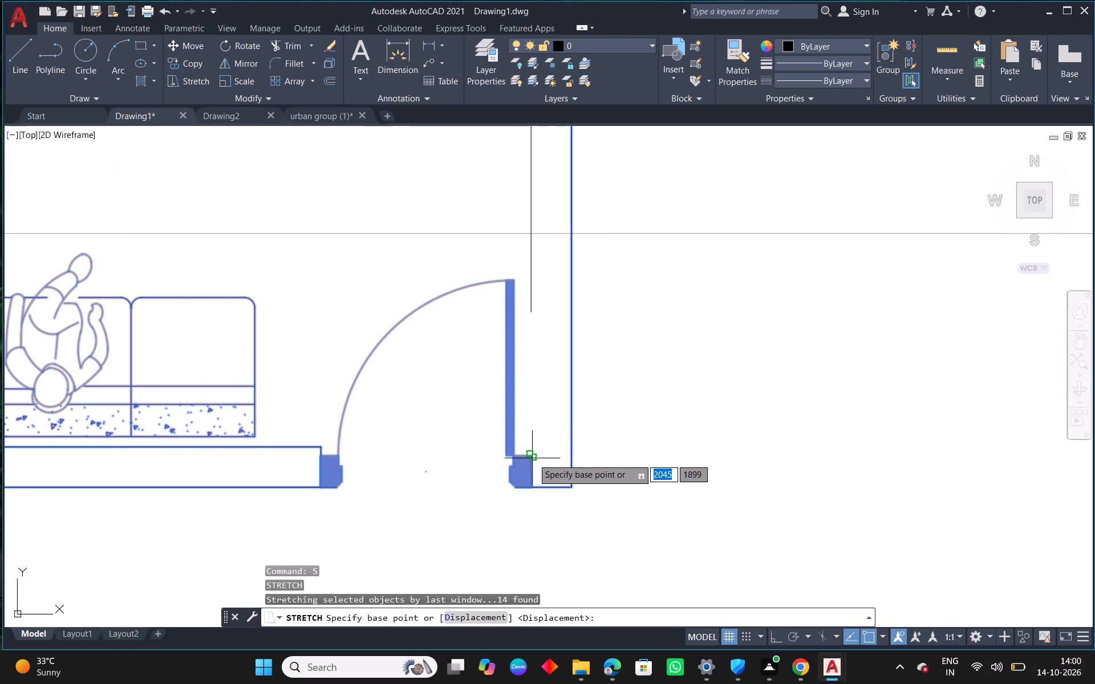
left_click(531, 451)
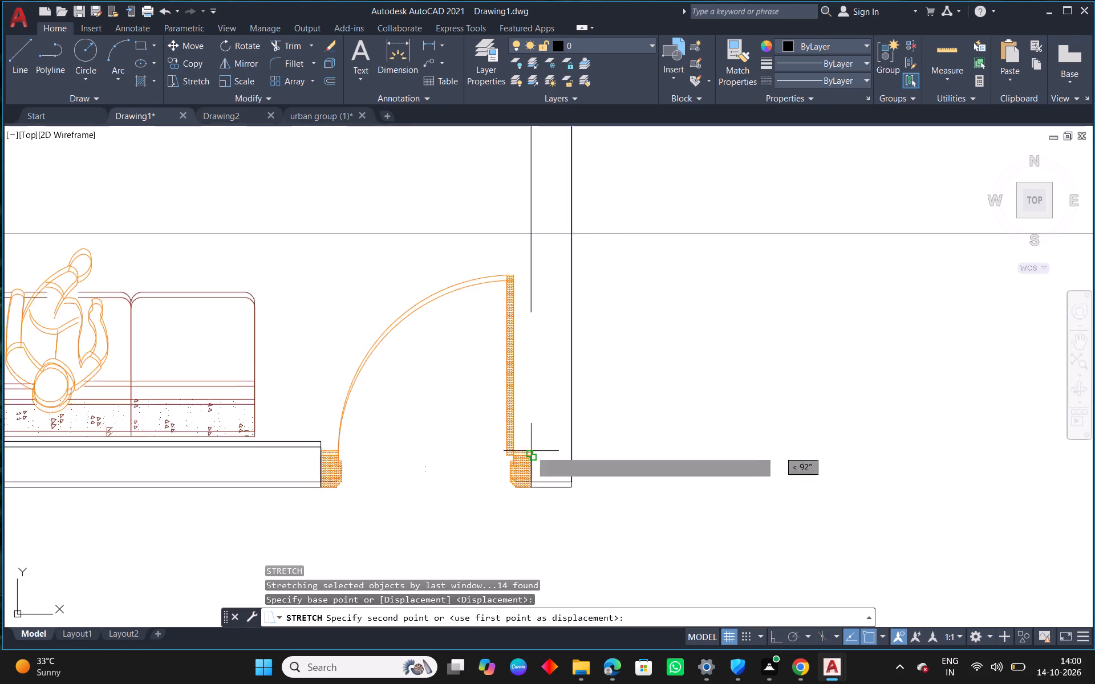
left_click(529, 311)
Delete the three collapsed partition lines protruding into the south wall between the shelves and the sofa.
scroll(535, 423, "down", 2)
middle_click_drag(378, 447, 412, 477)
scroll(408, 467, "down", 1)
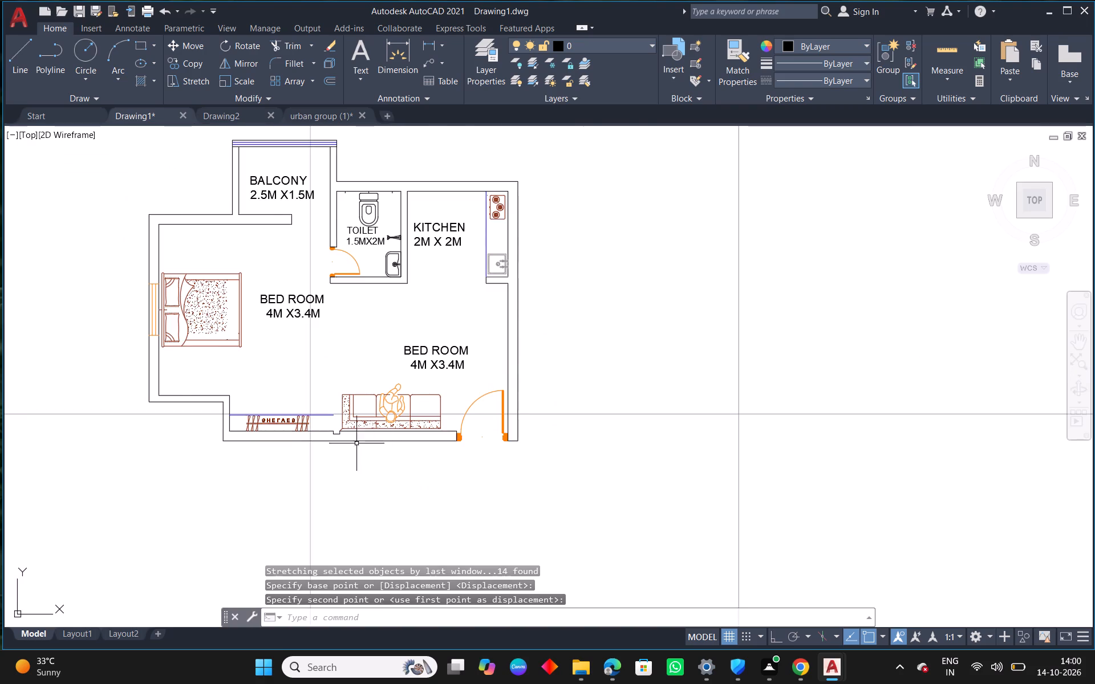
scroll(307, 434, "up", 3)
scroll(426, 422, "up", 2)
left_click_drag(473, 458, 464, 455)
left_click(385, 446)
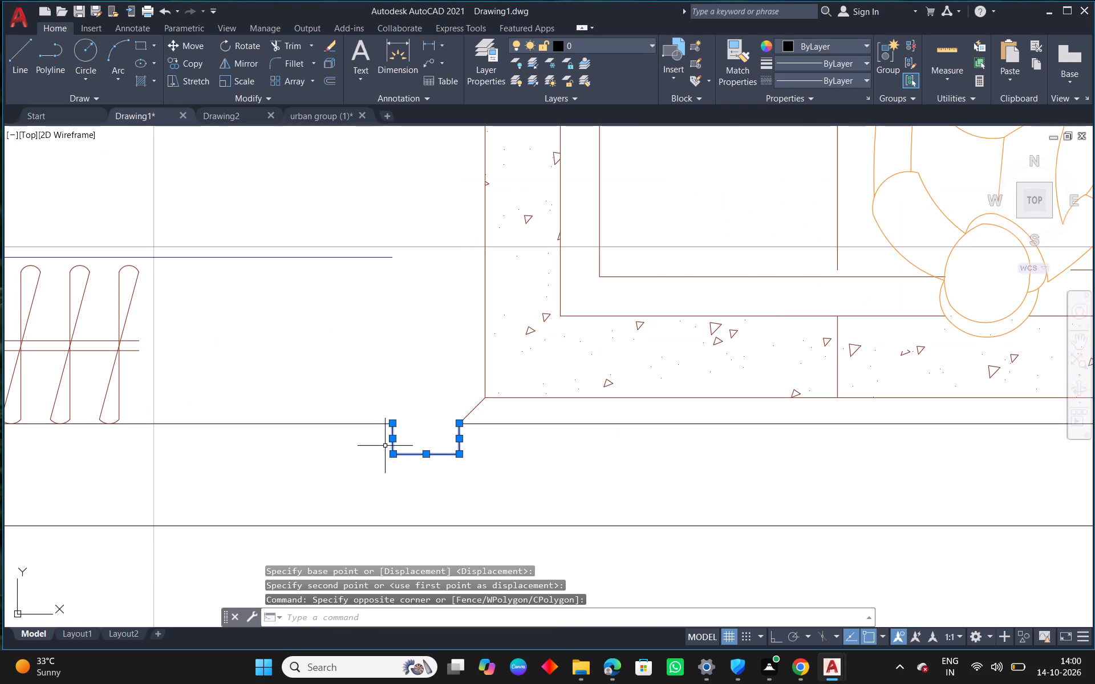
key("Delete")
Join the two segments of the south wall's inner line across the gap between the shelves and the sofa.
type("j")
key("space")
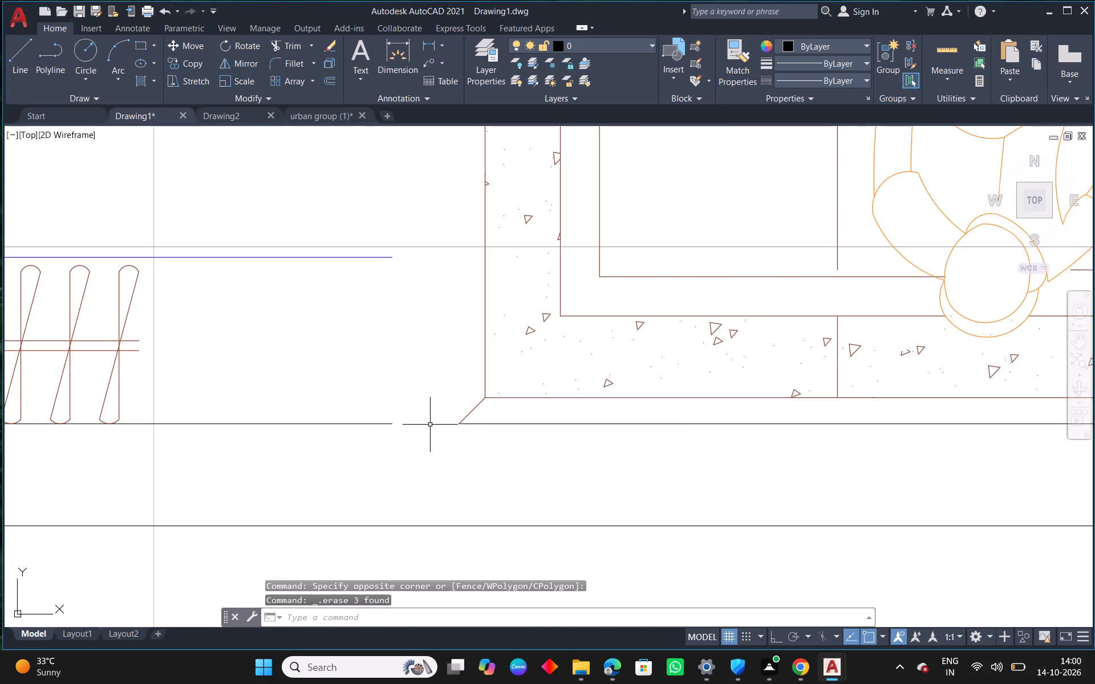
left_click(479, 425)
left_click(374, 422)
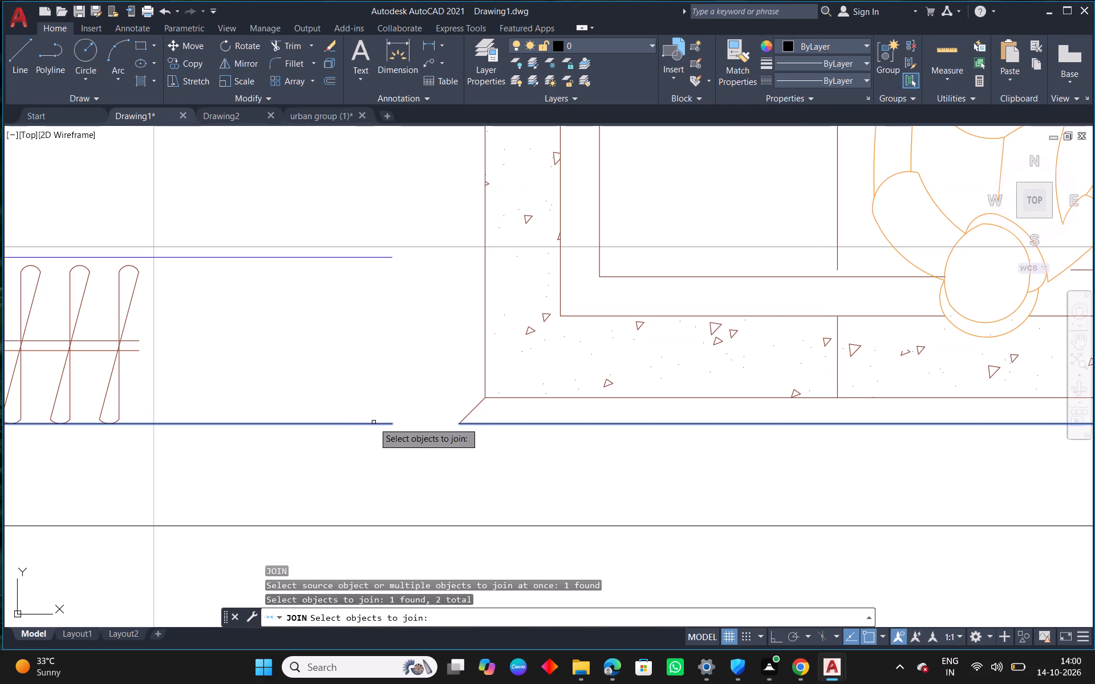
right_click(374, 422)
Draw a vertical line from the shelf front line's east end down to the south wall's inner line.
scroll(413, 435, "down", 4)
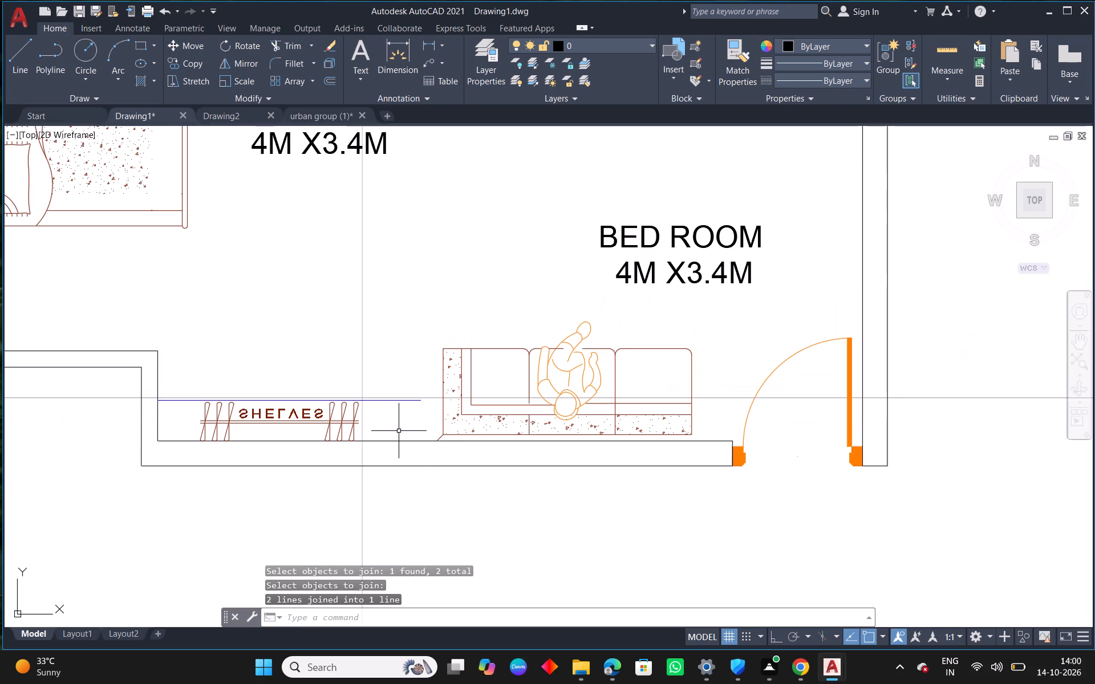
scroll(413, 419, "up", 2)
type("l")
key("space")
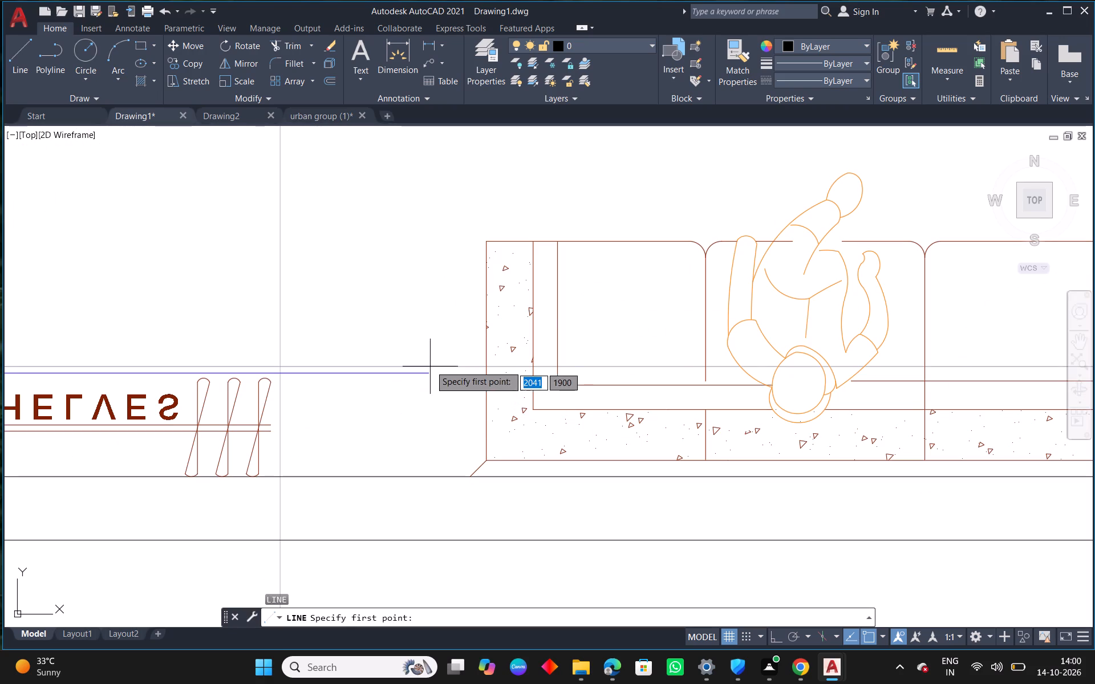
left_click(427, 369)
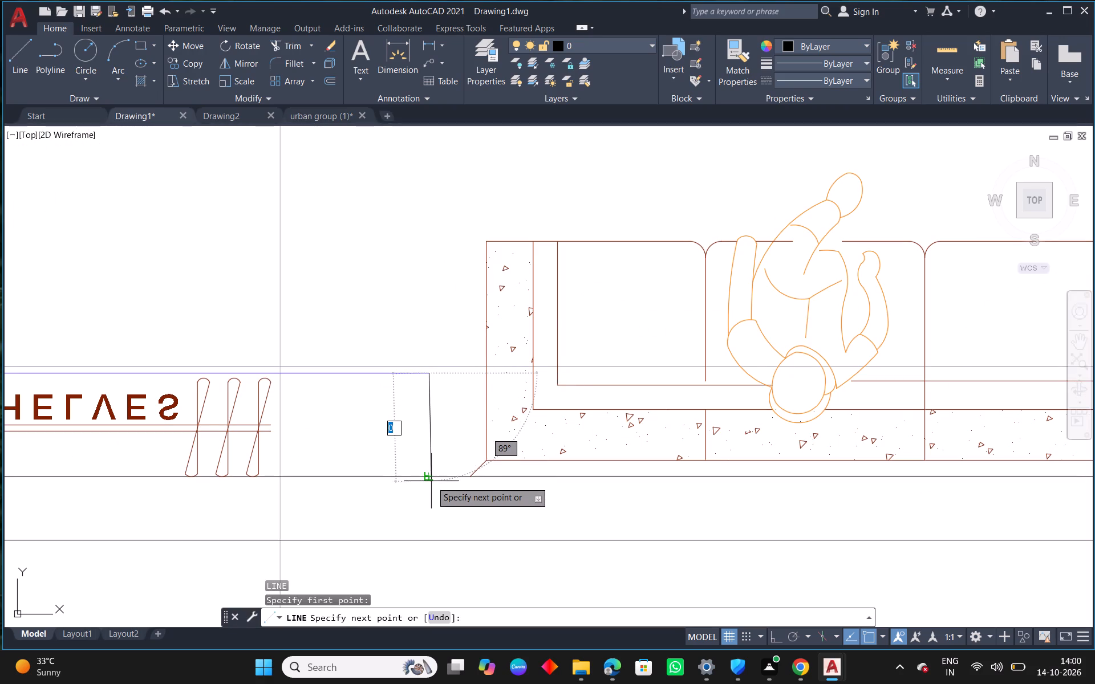
left_click(428, 477)
key("Escape")
Offset the shelves' vertical end line 0.15 m toward the sofa to form the partition's second face.
type("o 0.15")
key("Return")
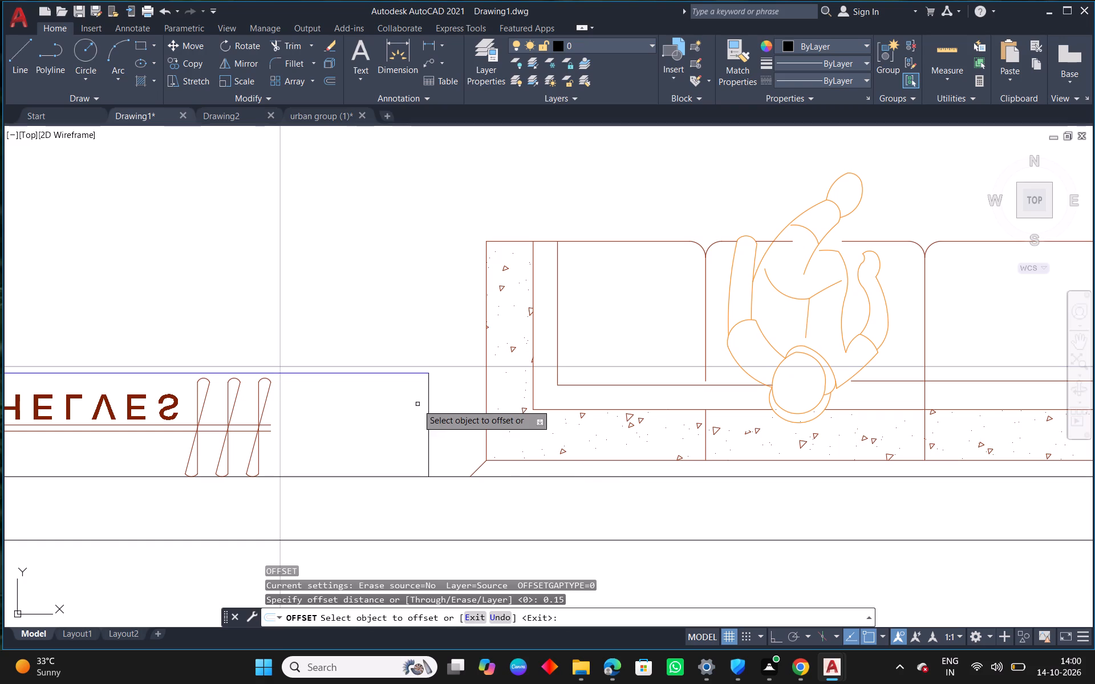
left_click(429, 405)
left_click(467, 410)
key("Escape")
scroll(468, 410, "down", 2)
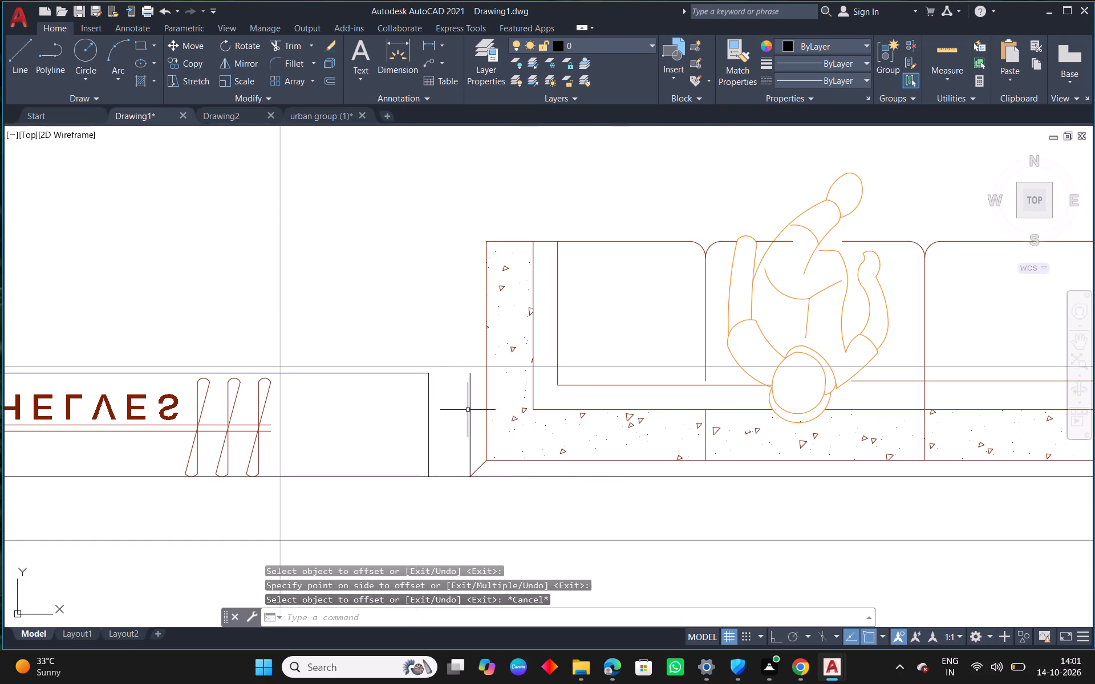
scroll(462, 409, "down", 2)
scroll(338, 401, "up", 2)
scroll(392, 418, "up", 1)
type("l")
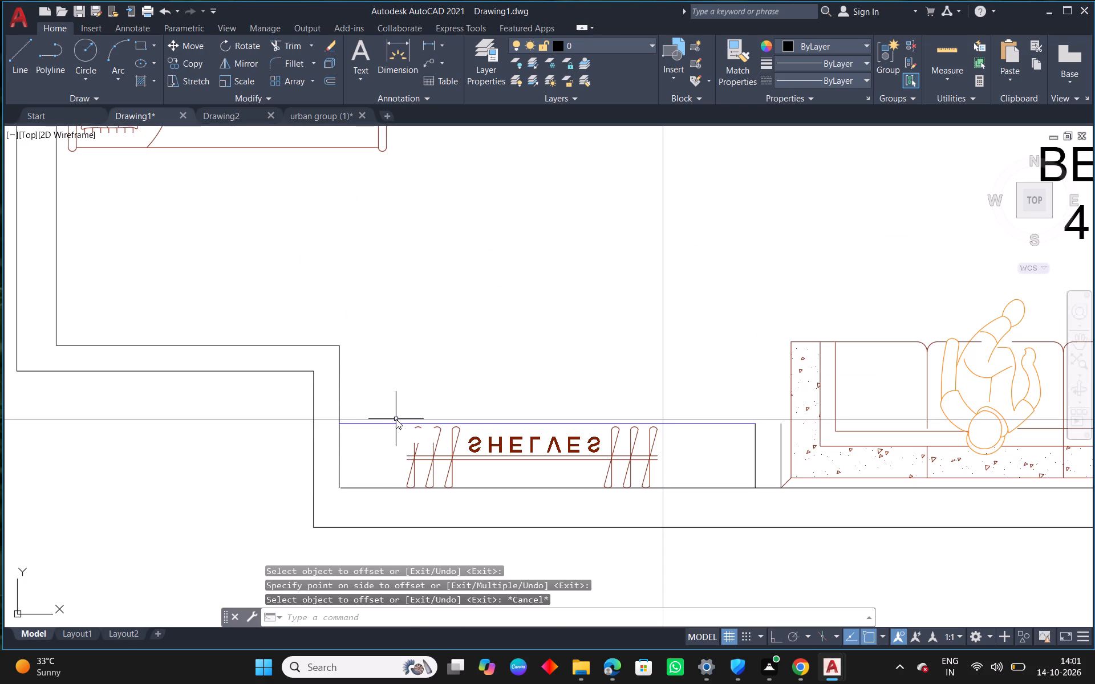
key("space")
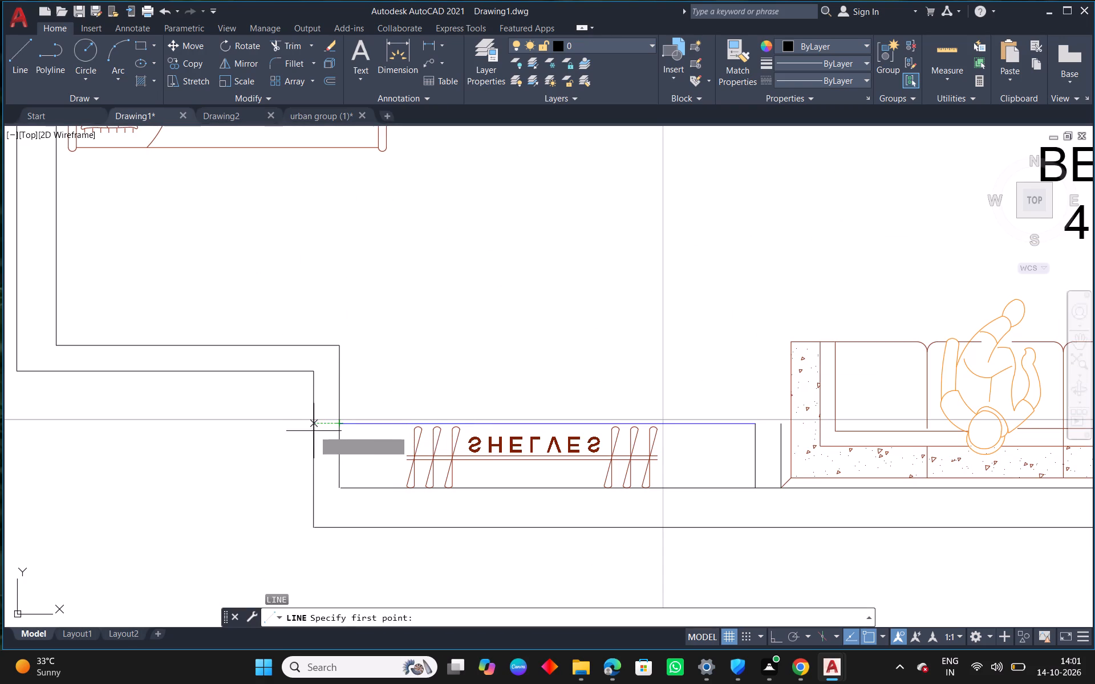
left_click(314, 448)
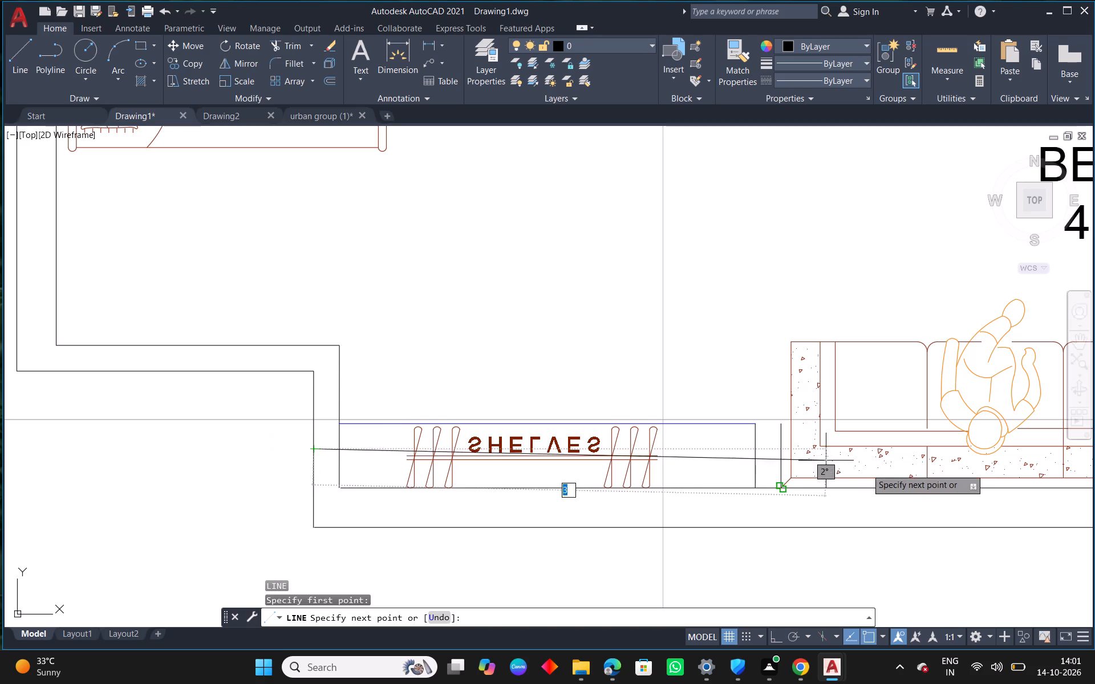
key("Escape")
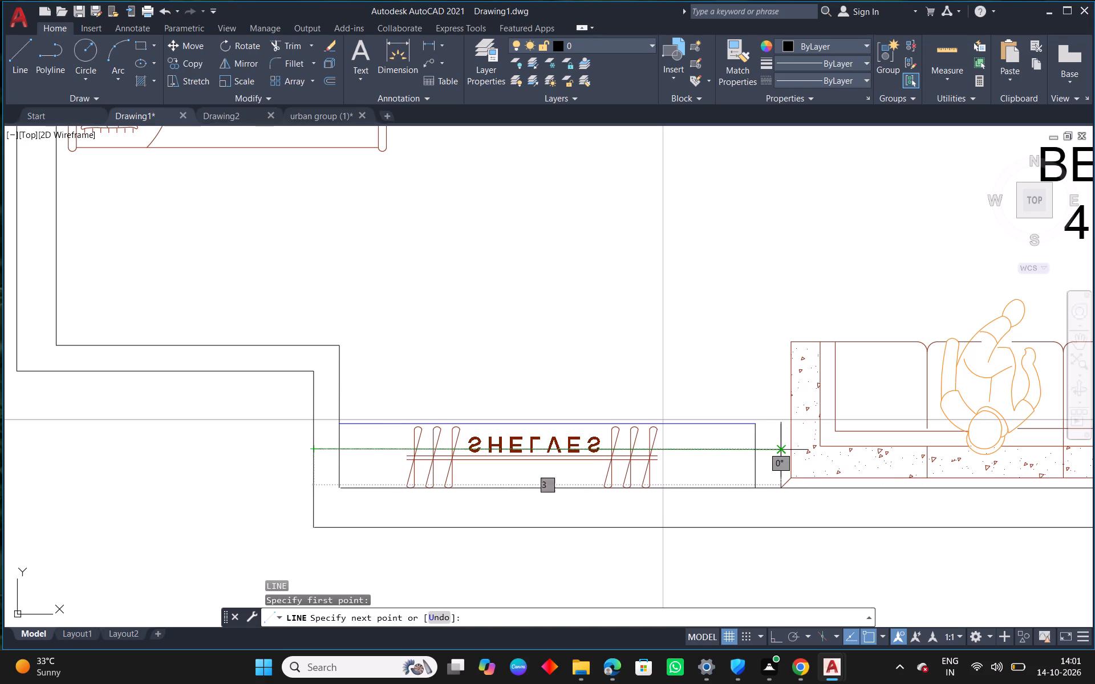
Draw a horizontal line across the top ends of the partition's two vertical faces beside the shelves.
scroll(777, 427, "up", 2)
right_click(706, 348)
left_click(773, 359)
scroll(821, 433, "up", 1)
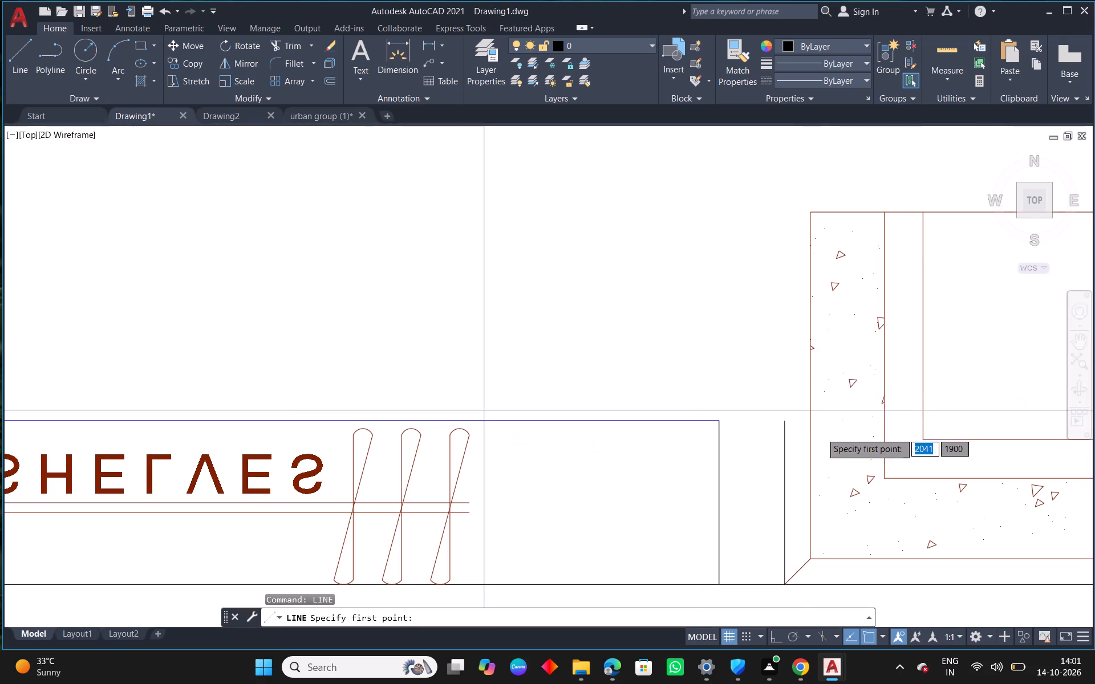
left_click(764, 415)
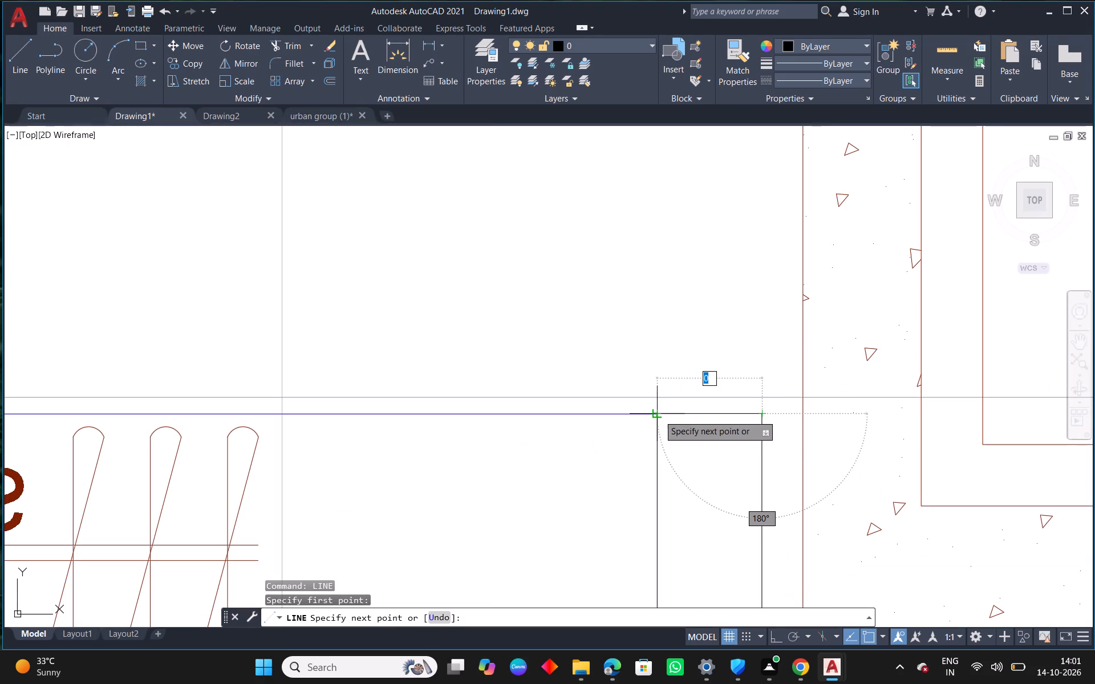
left_click(659, 415)
key("Escape")
Fillet the partition's short top line with each of its two vertical faces to form sharp corners.
type("f")
key("space")
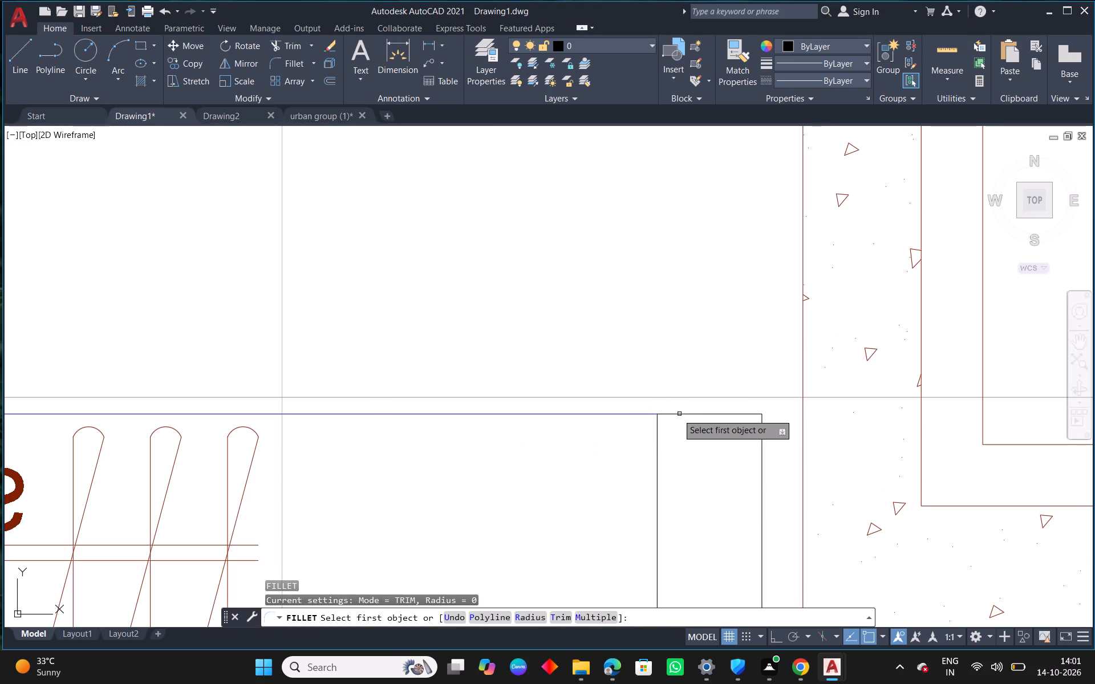
left_click(676, 413)
left_click(660, 431)
left_click(657, 434)
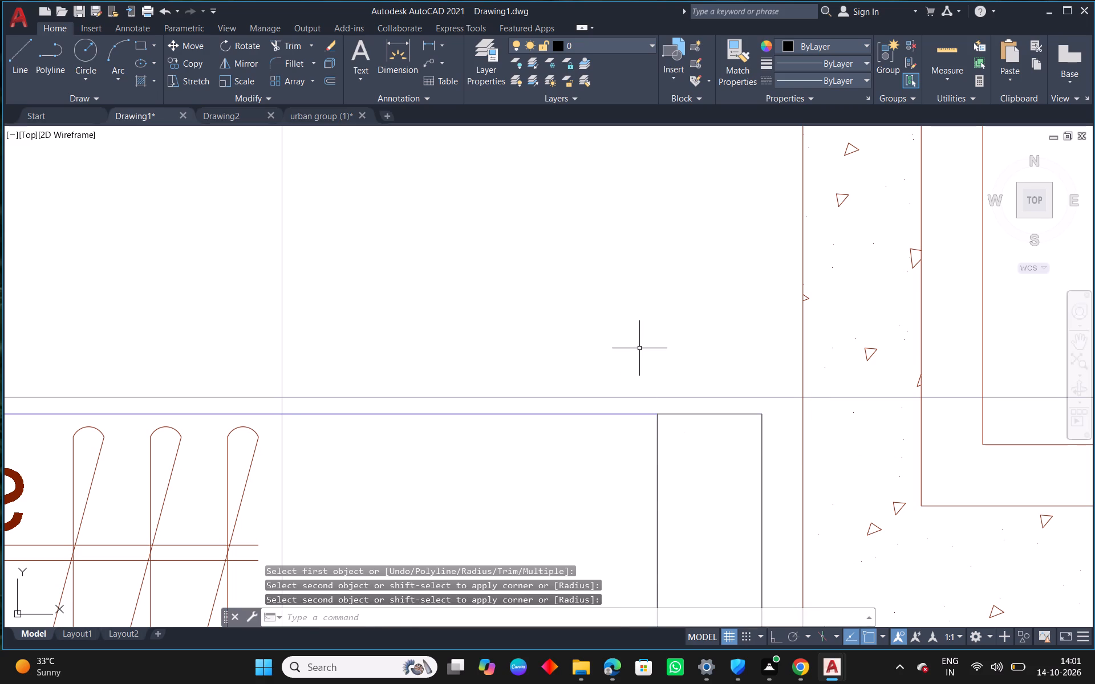
right_click(638, 347)
left_click(709, 356)
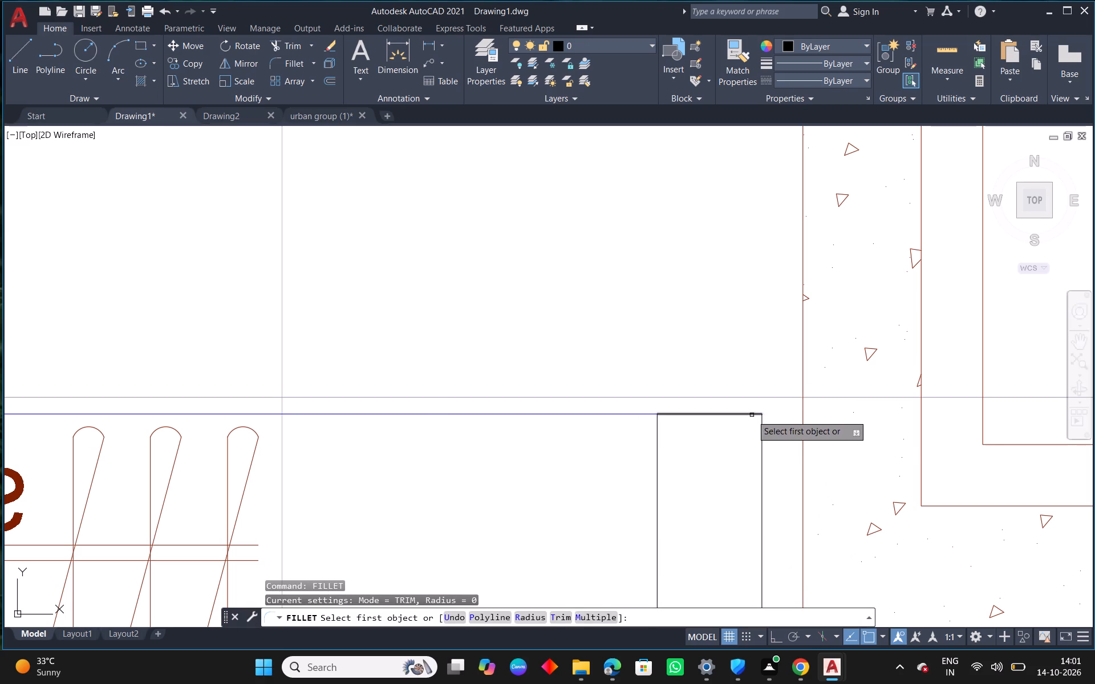
left_click(752, 415)
left_click(762, 437)
key("Escape")
Review the whole floor plan, checking the rooms and labels around the rebuilt shelf partition, sofa and entrance door.
scroll(647, 411, "down", 4)
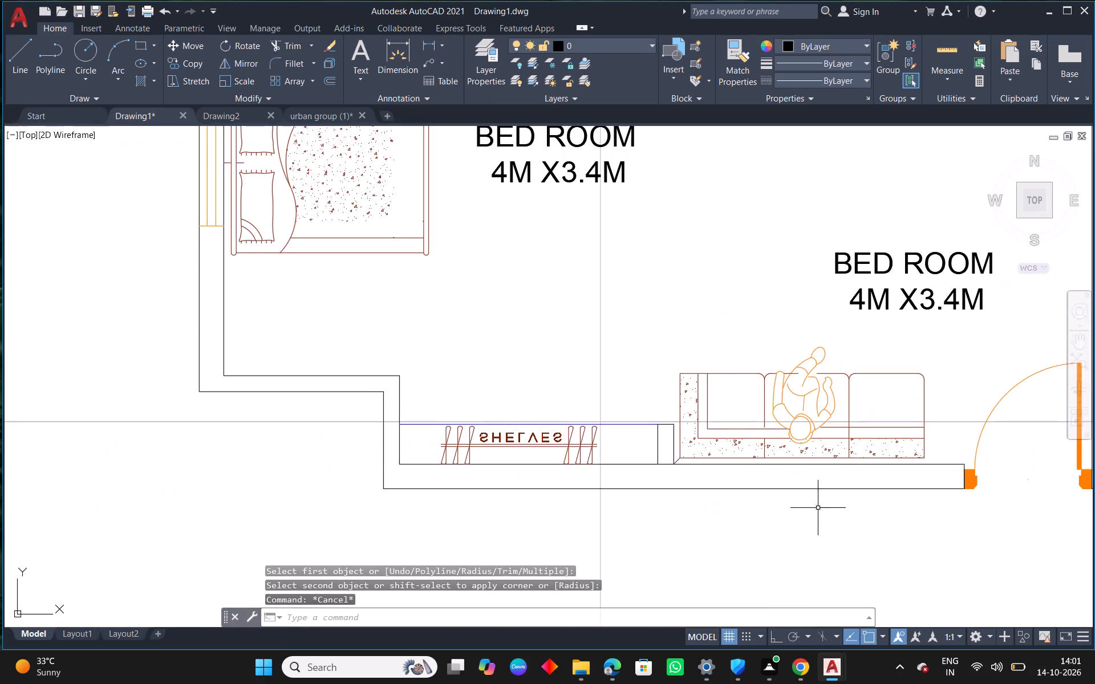
middle_click_drag(833, 506, 649, 487)
scroll(647, 488, "down", 1)
middle_click_drag(874, 411, 788, 453)
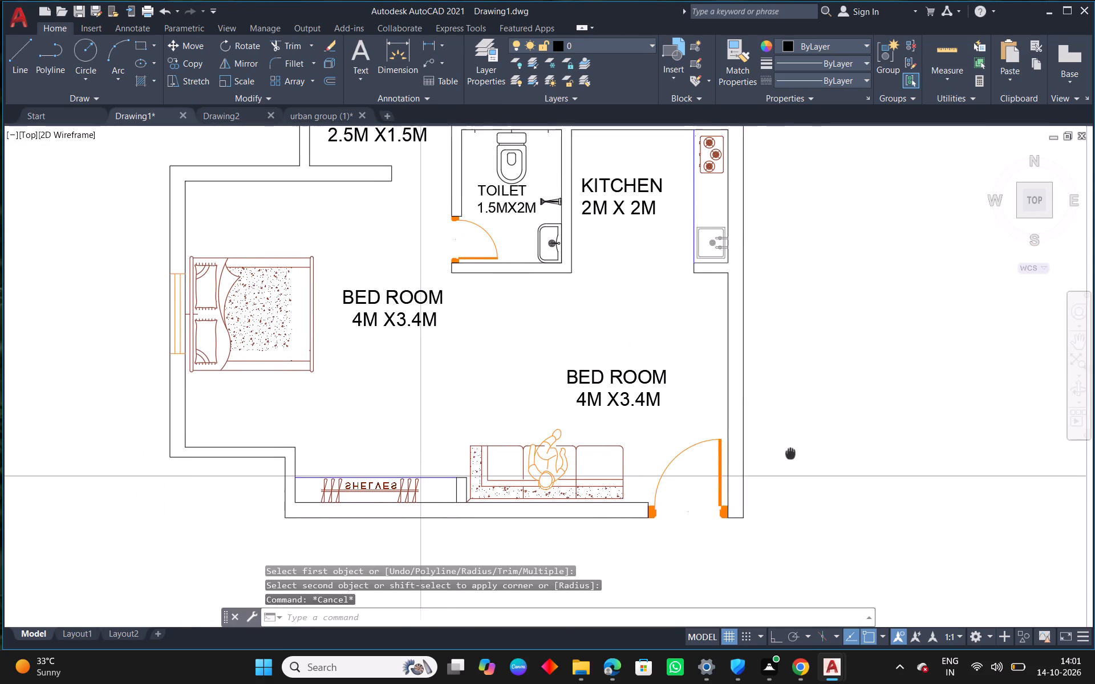
middle_click_drag(788, 453, 783, 457)
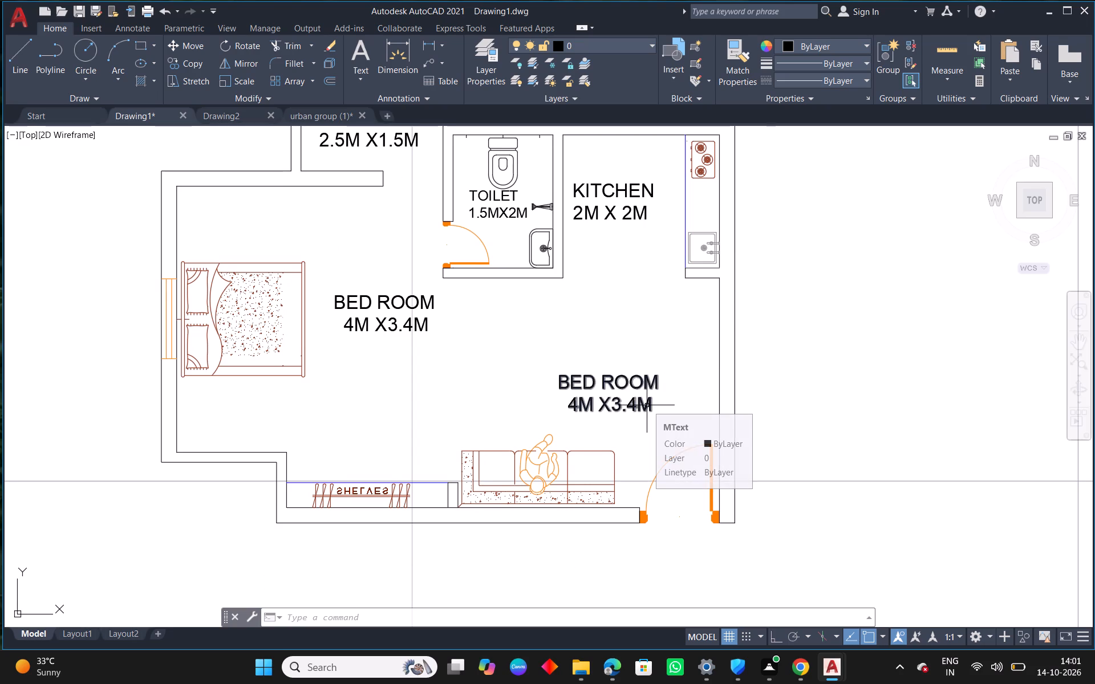
scroll(640, 402, "up", 1)
scroll(666, 398, "down", 2)
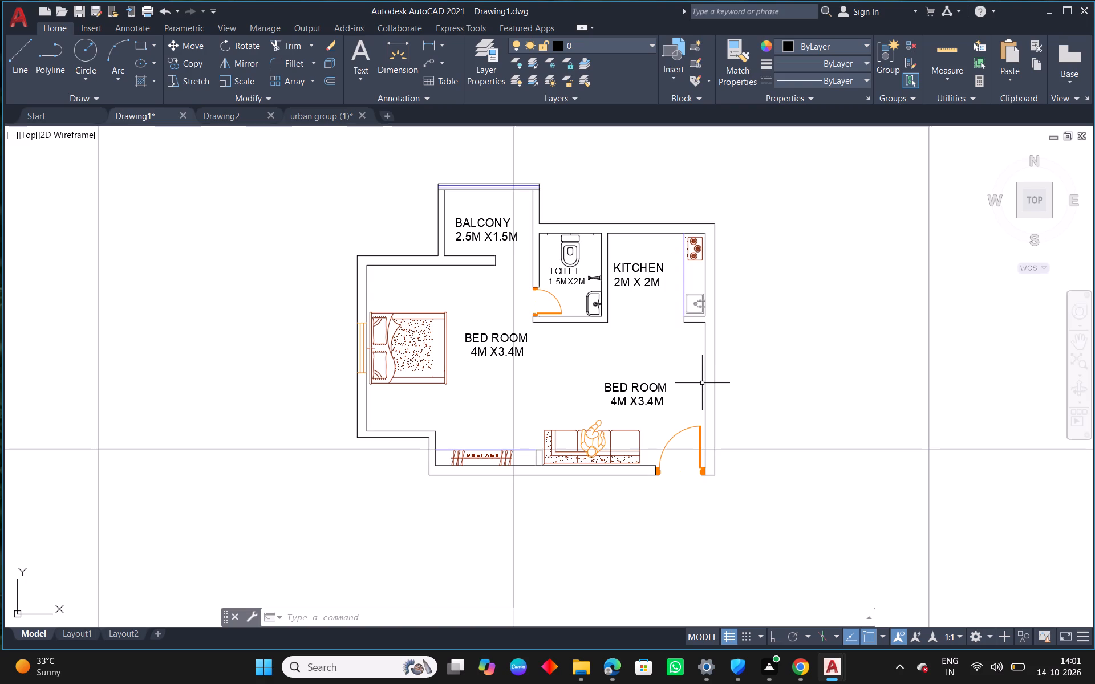
scroll(475, 459, "up", 2)
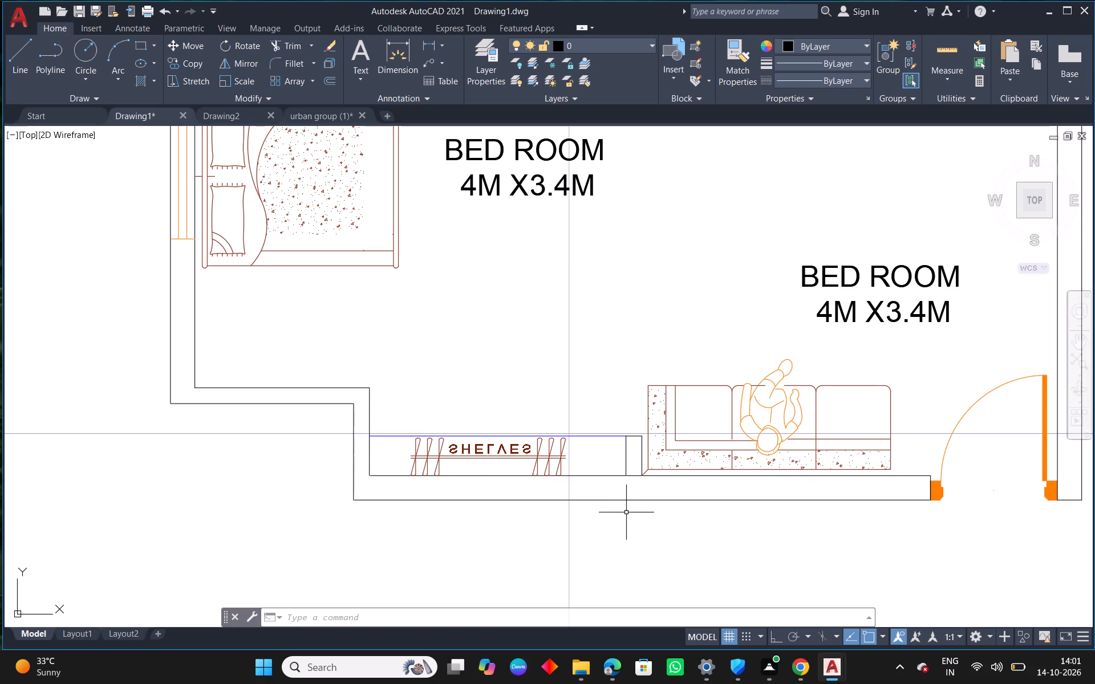
Select the lines of the partition between the shelves and the sofa.
scroll(634, 474, "up", 2)
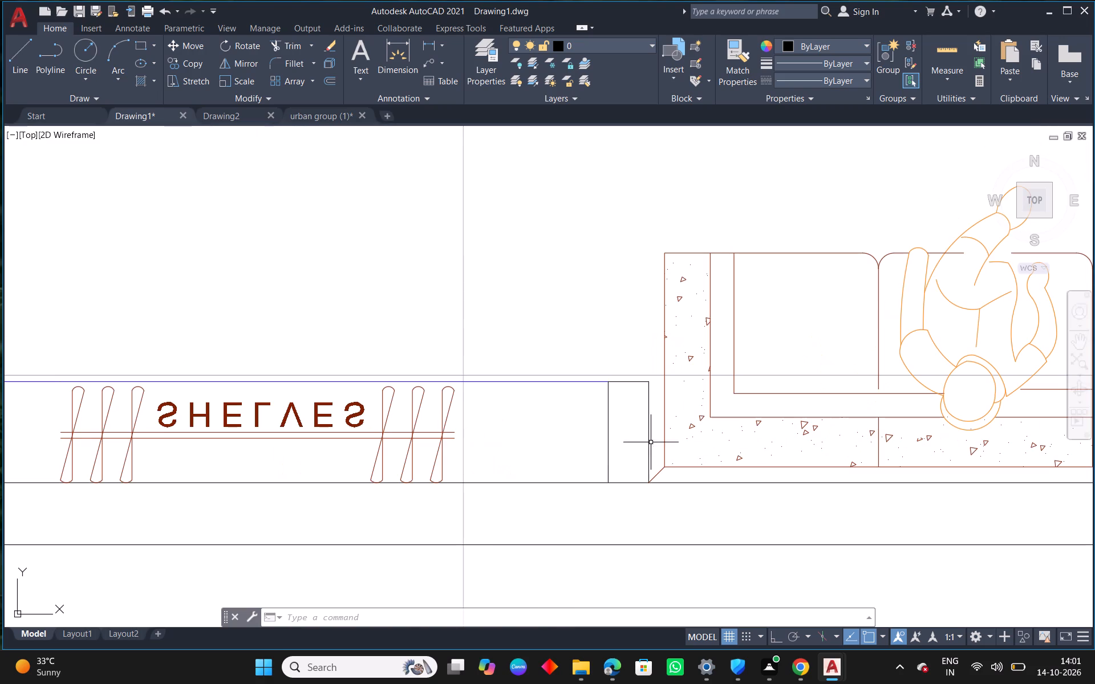
left_click_drag(657, 434, 645, 434)
left_click(578, 440)
scroll(637, 504, "down", 5)
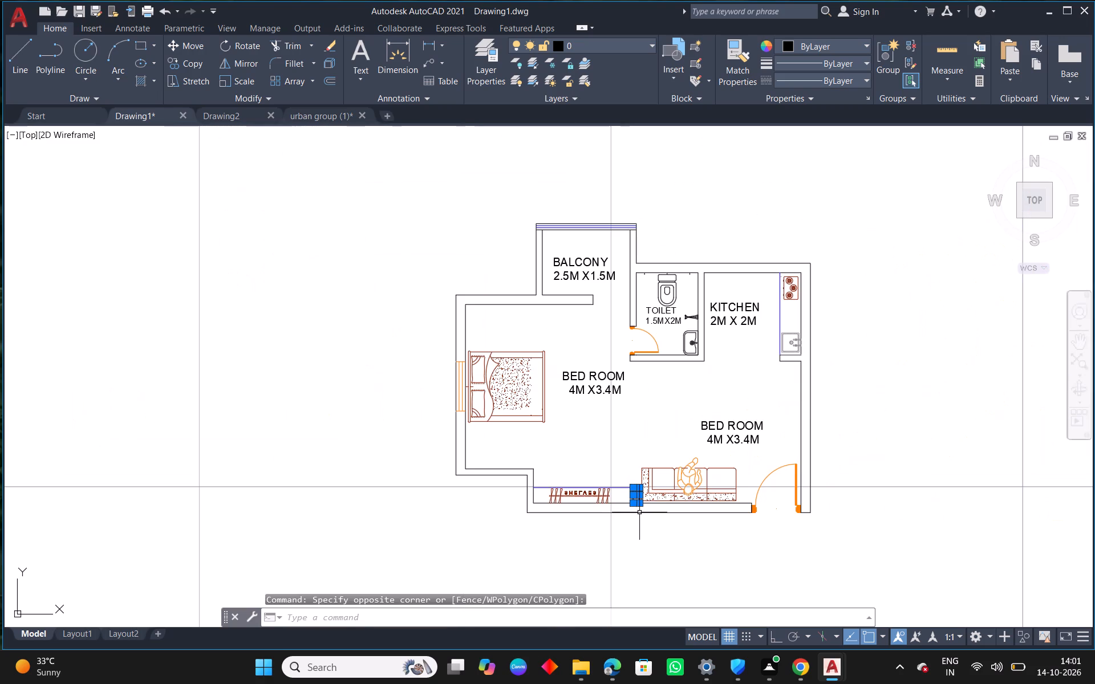
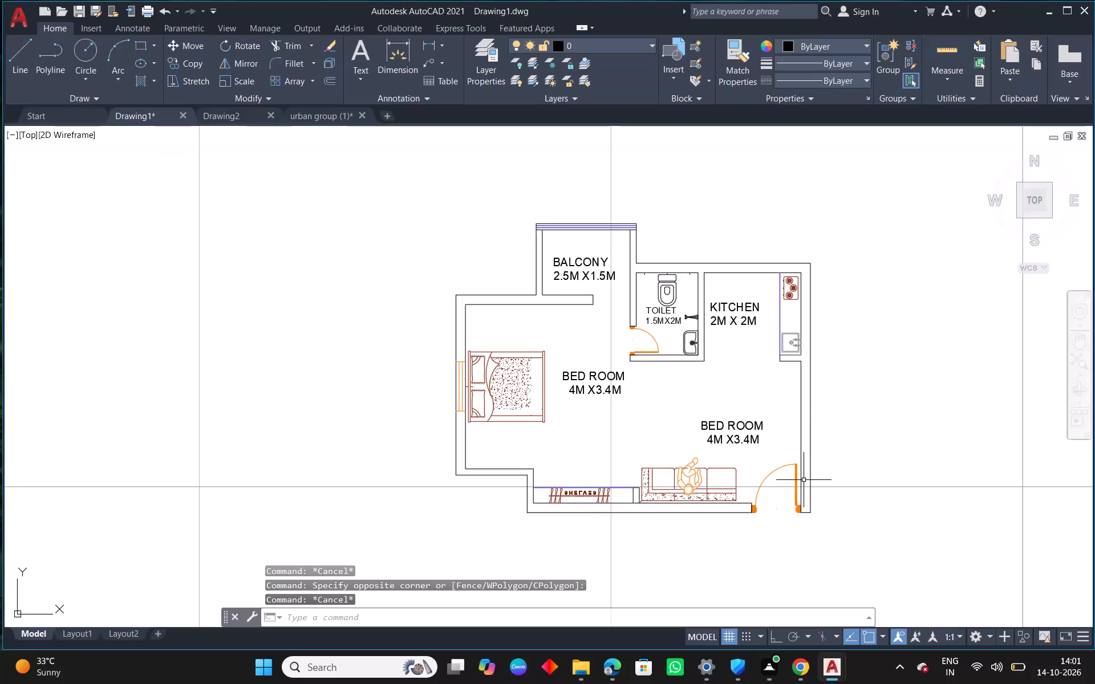
List the geometry data of the short vertical inner wall line beside the shelves.
middle_click_drag(804, 480, 753, 451)
scroll(731, 477, "up", 1)
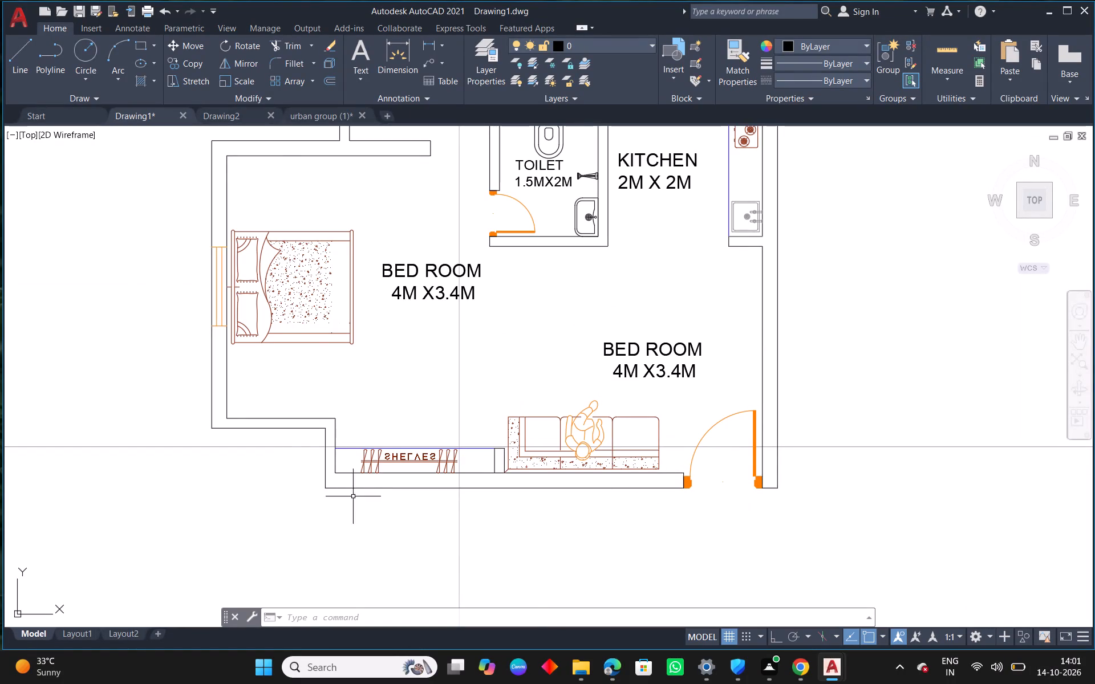
scroll(327, 437, "up", 1)
left_click(338, 431)
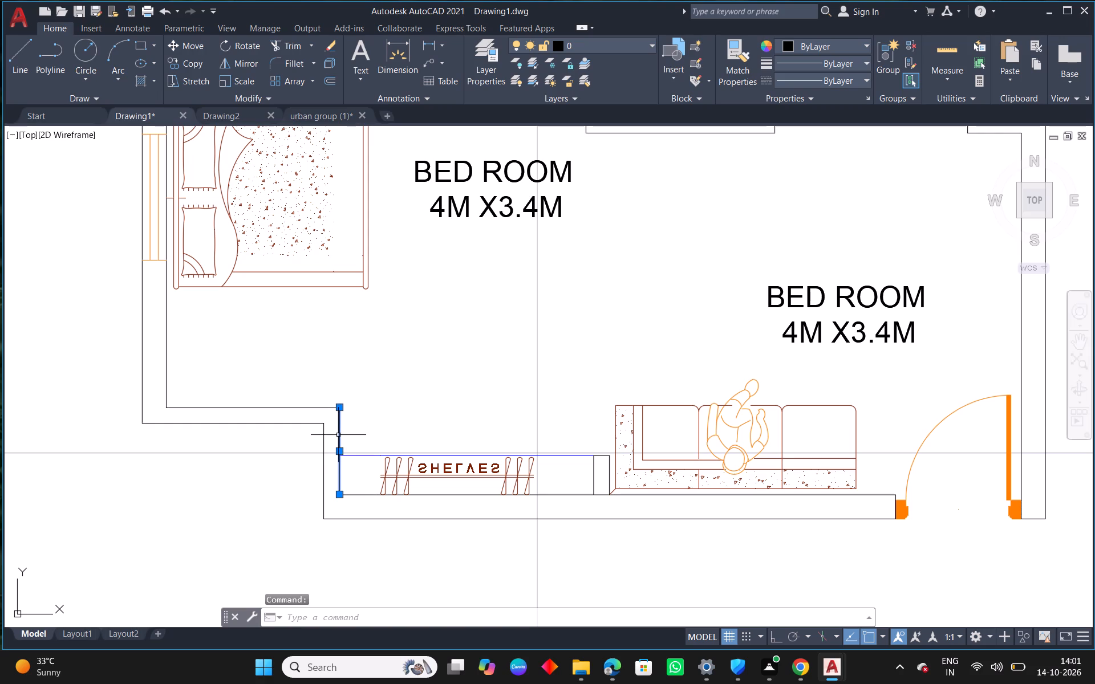
key("l")
type("i")
key("space")
left_click(482, 342)
key("Escape")
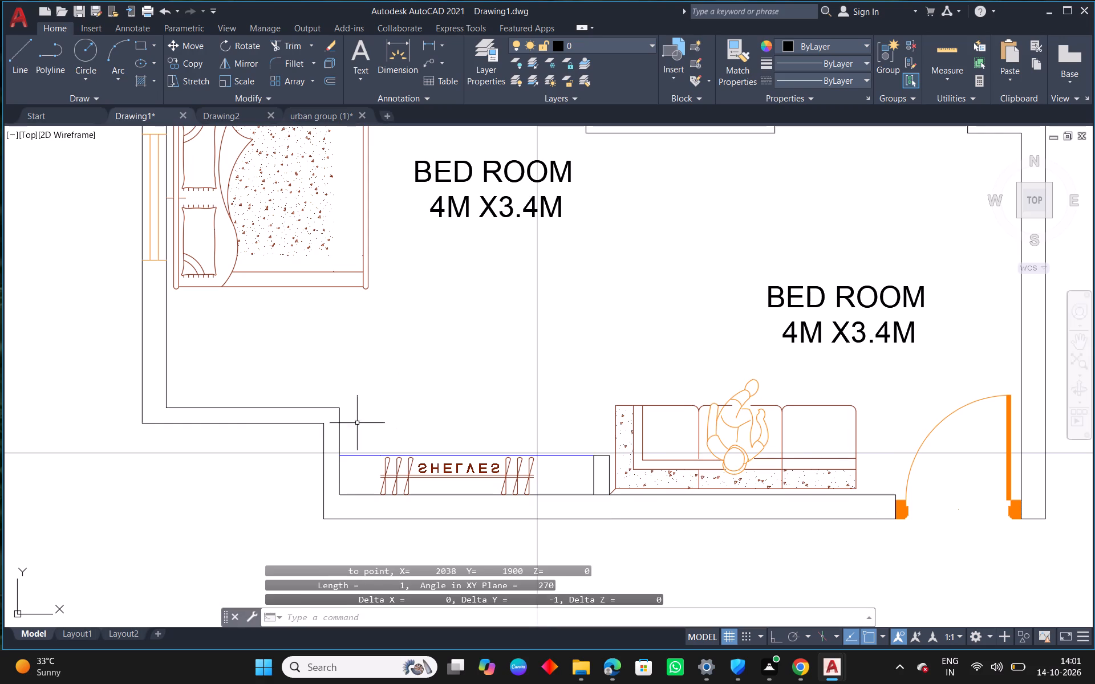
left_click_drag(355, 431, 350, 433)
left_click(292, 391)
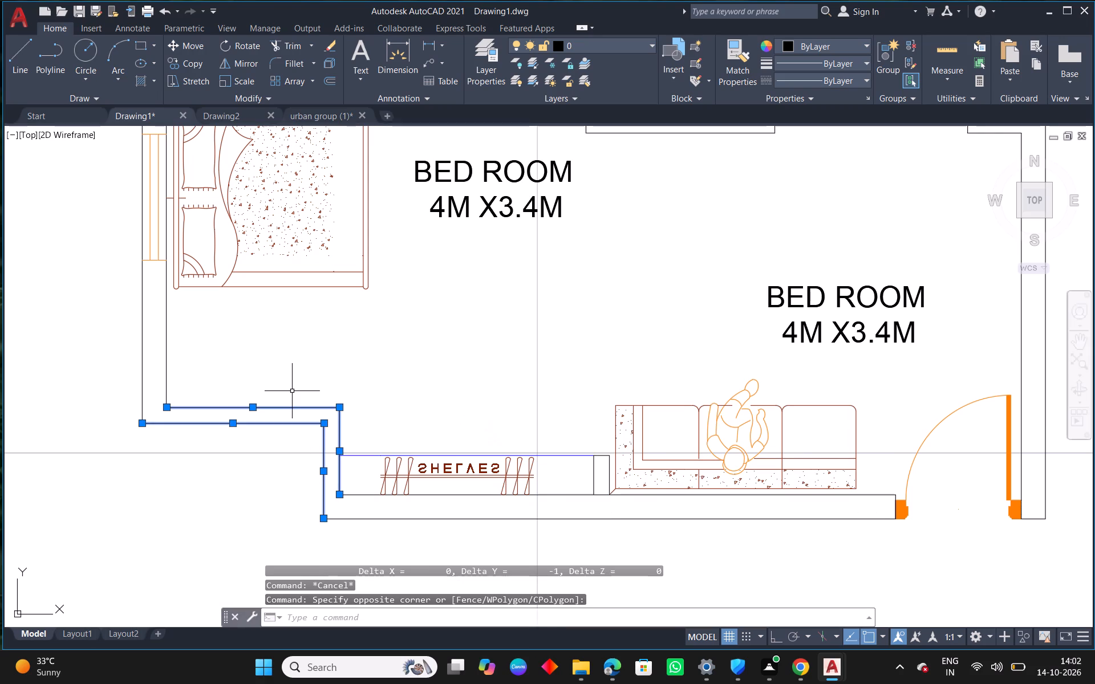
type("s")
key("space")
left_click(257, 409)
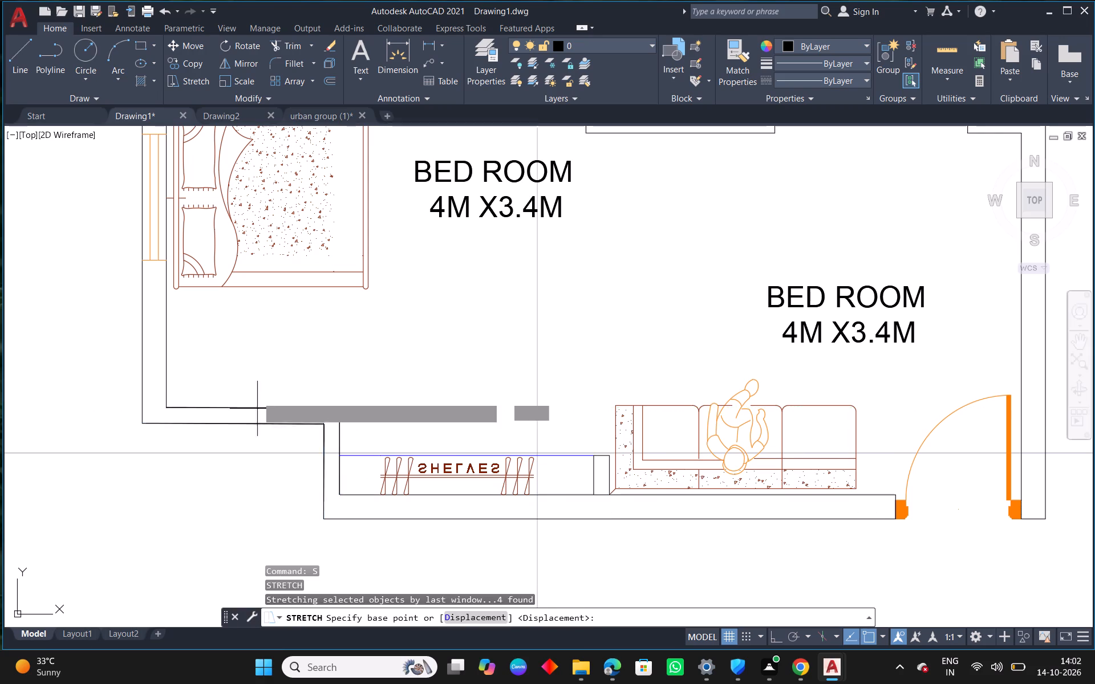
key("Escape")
Stretch the bedroom's stepped lower wall, both faces from the outer corner to the shelf alcove, 0.5 m upward.
left_click_drag(356, 384, 332, 408)
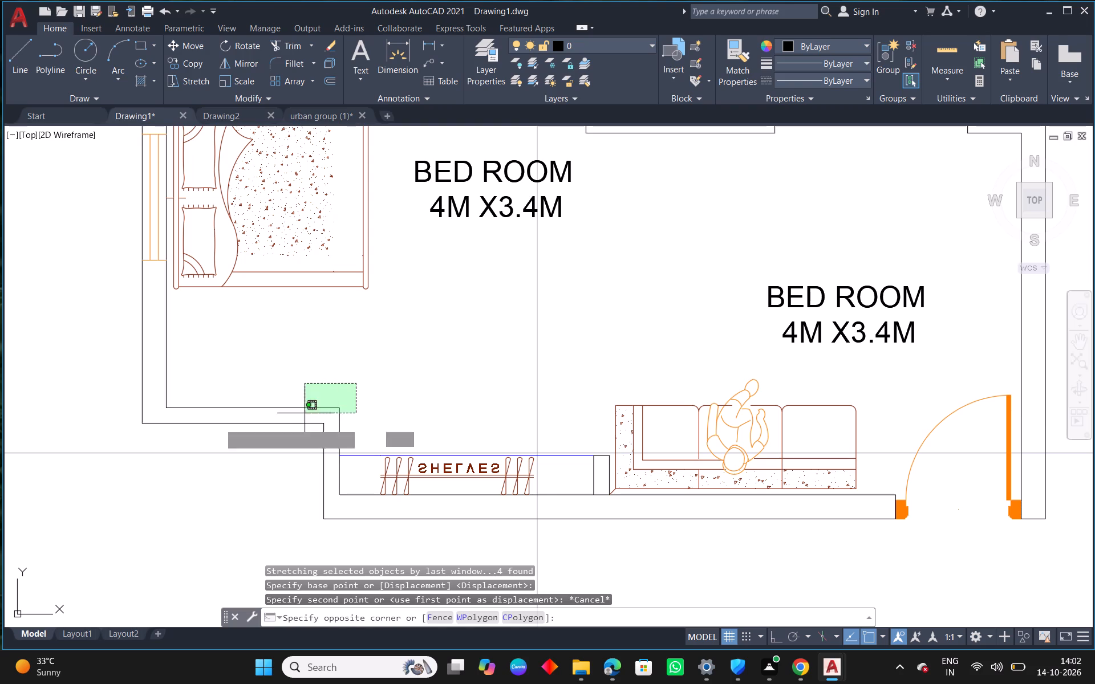
left_click(127, 435)
key("s")
key("space")
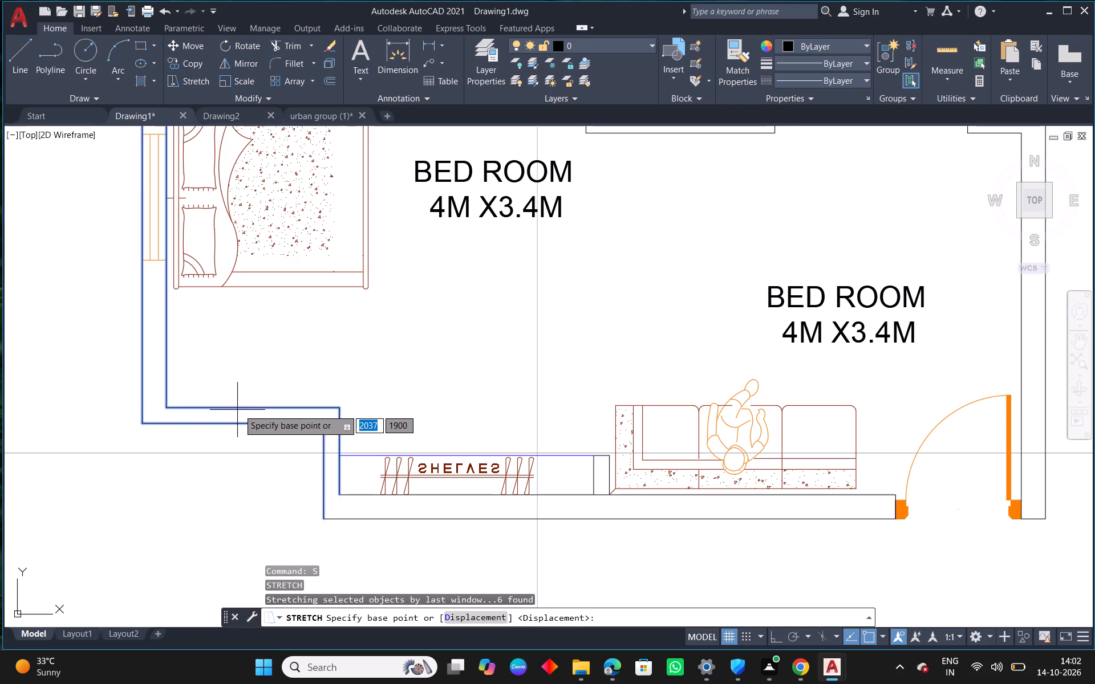
left_click(252, 408)
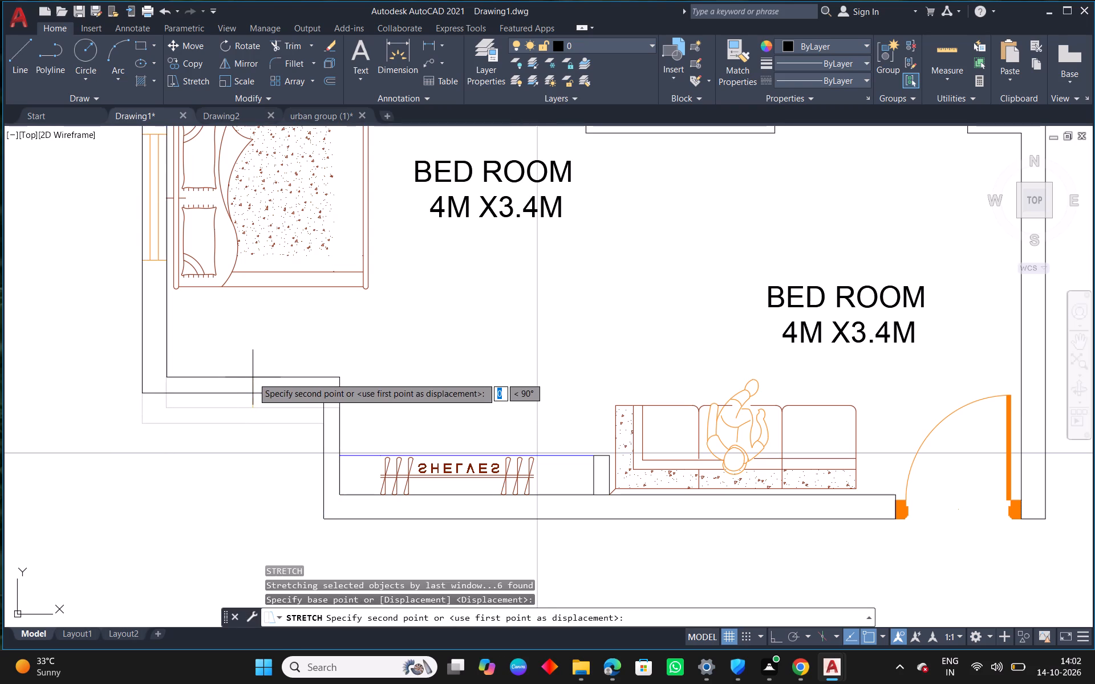
type("0.5")
key("Return")
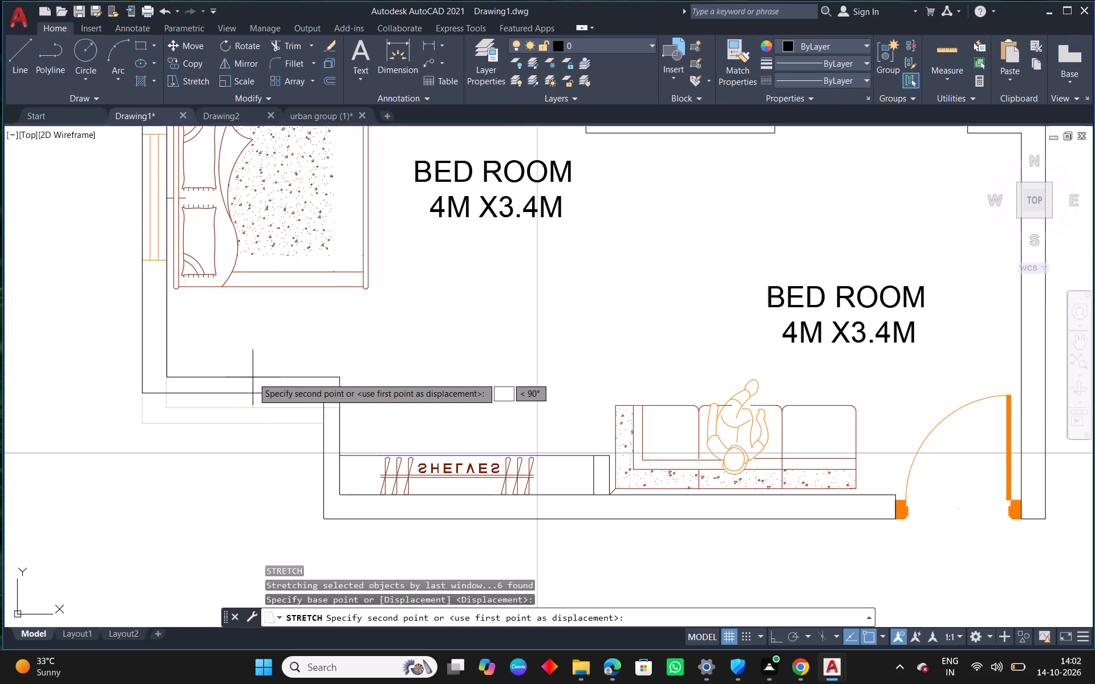
key("Escape")
Draw a horizontal line above the shelves from the alcove wall's midpoint to in line with the partition's sofa-side face.
type("l")
key("space")
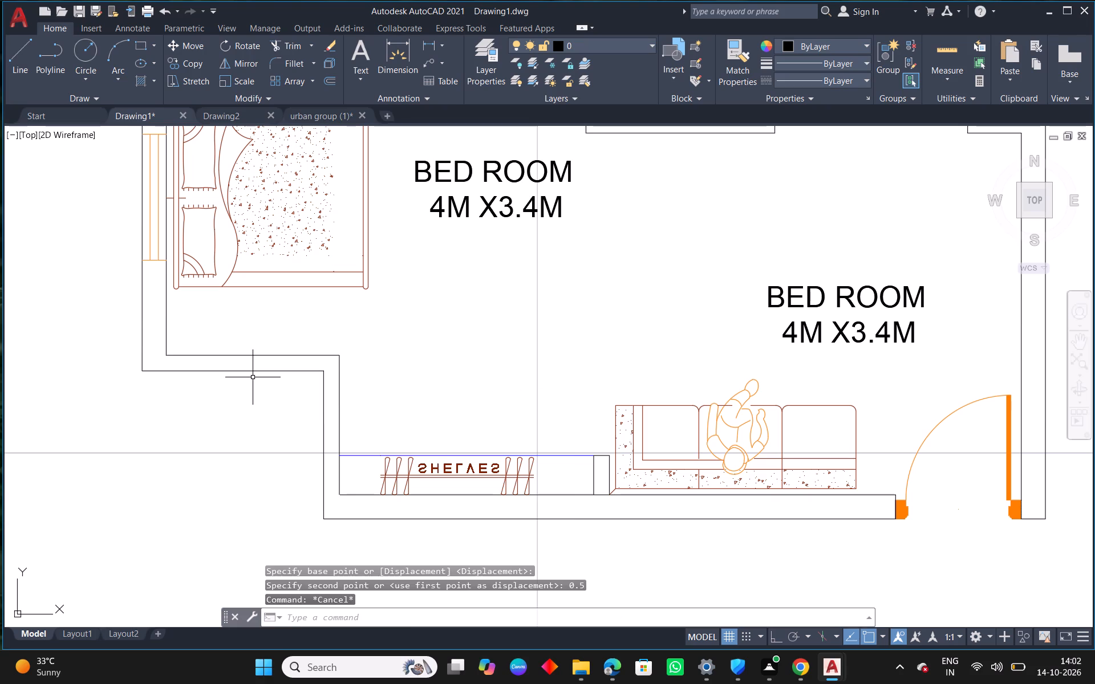
left_click(339, 426)
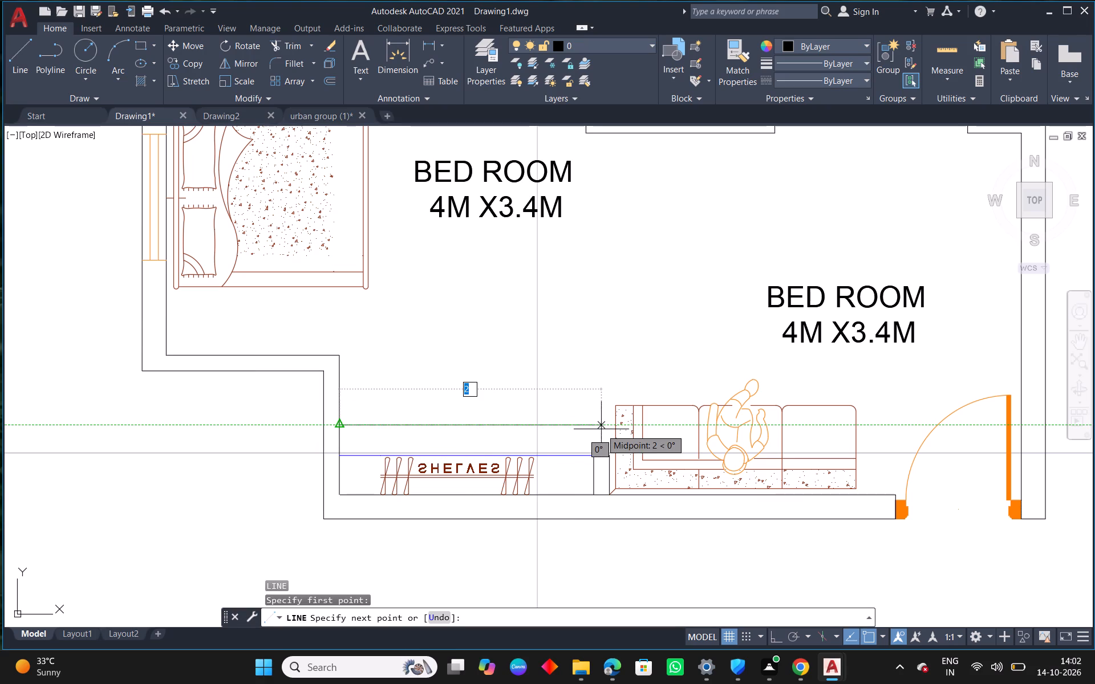
scroll(607, 432, "up", 2)
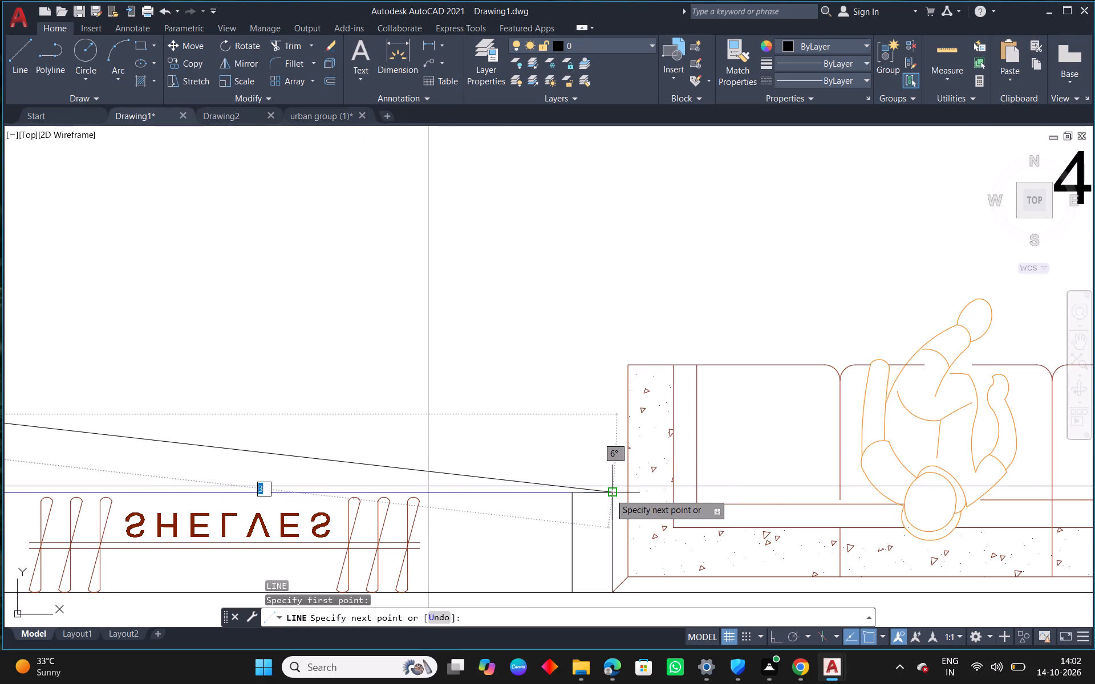
left_click(613, 415)
key("Escape")
Draw two vertical lines continuing both partition faces up to the new horizontal line.
type("l")
key("space")
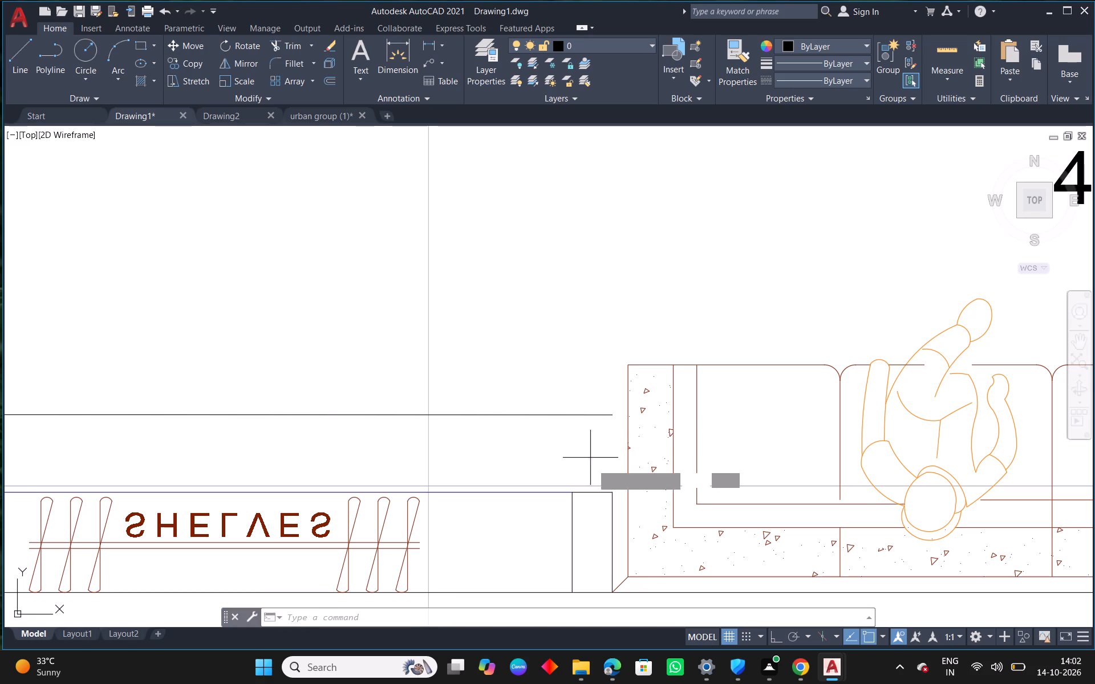
left_click(614, 496)
left_click(614, 416)
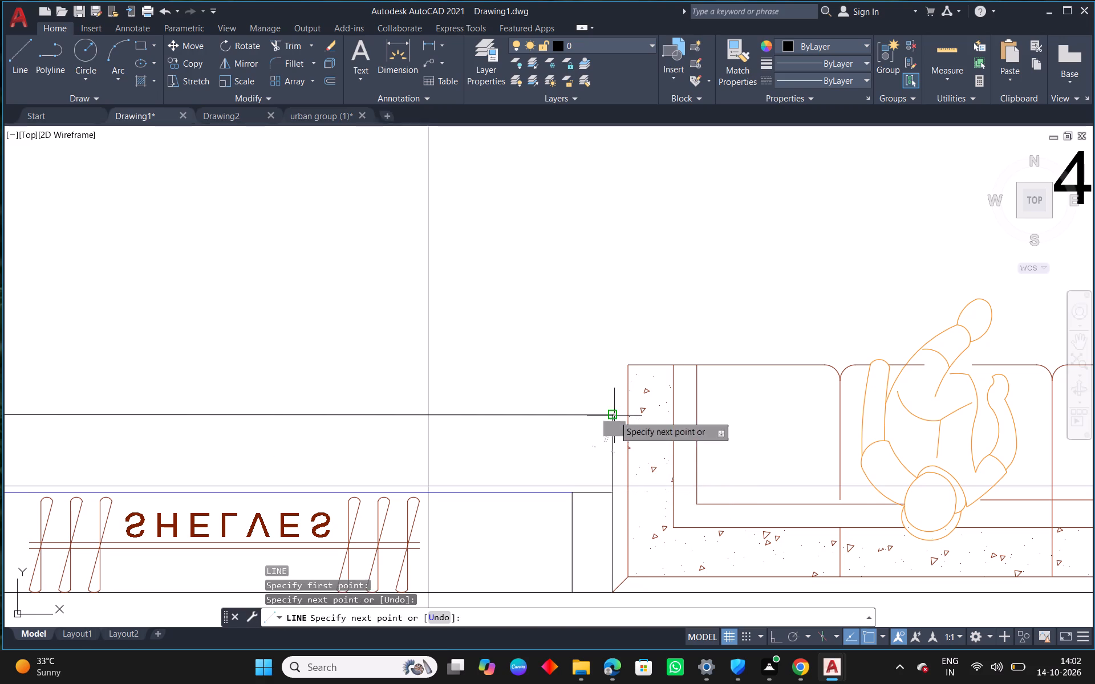
key("Escape")
right_click(513, 369)
left_click(557, 376)
left_click(570, 495)
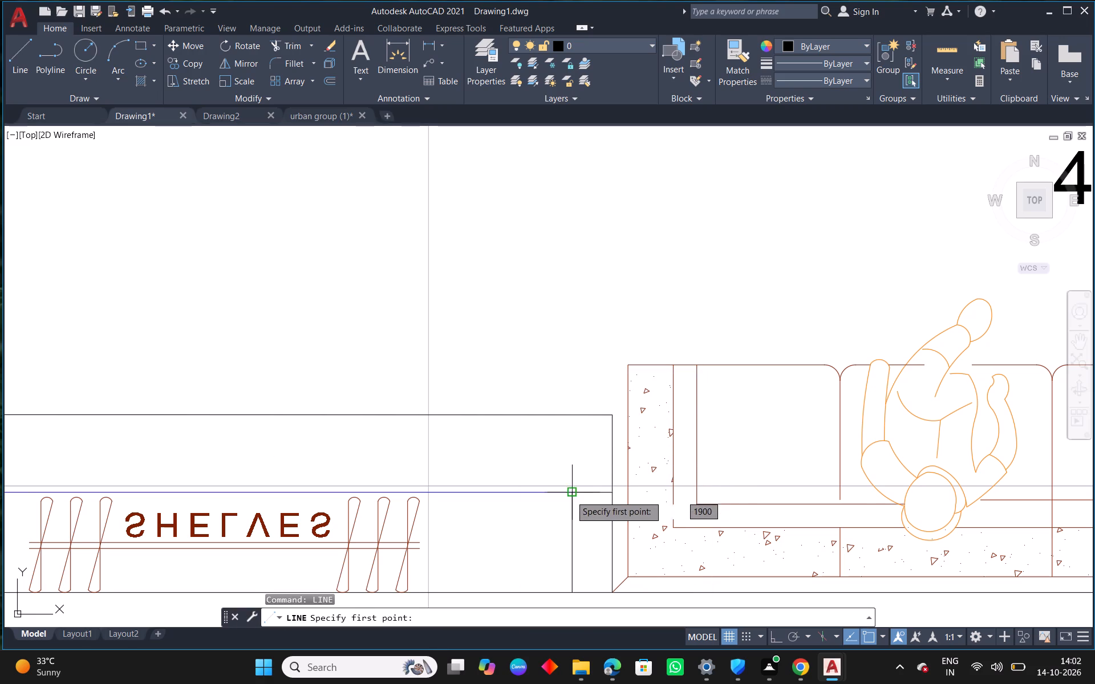
left_click(571, 416)
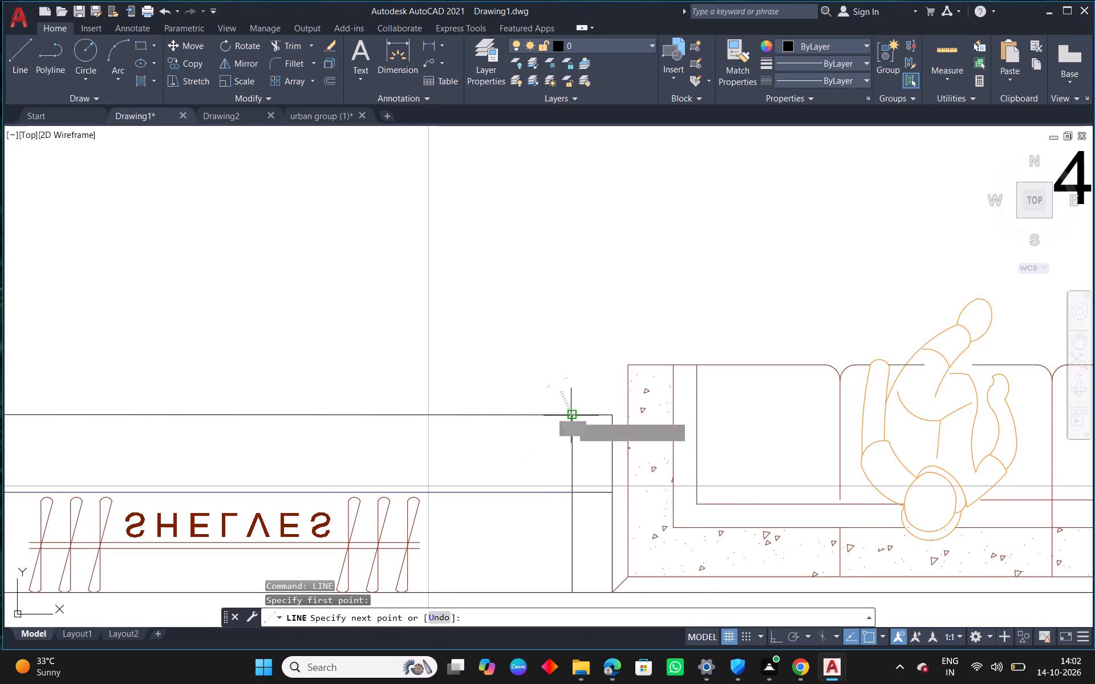
key("Escape")
Trim away the horizontal line over the shelves and the partition's old short top line.
scroll(523, 426, "down", 2)
middle_click_drag(465, 444, 492, 429)
key("t")
key("r")
key("space")
key("space")
left_click_drag(491, 429, 486, 385)
key("Escape")
scroll(591, 454, "up", 2)
scroll(551, 405, "up", 1)
type("tr")
key("space")
left_click_drag(553, 408, 545, 444)
key("Escape")
Trim the inner wall line between the partition's two faces so the partition opens into the lower wall.
scroll(545, 445, "down", 3)
scroll(551, 494, "up", 3)
key("t")
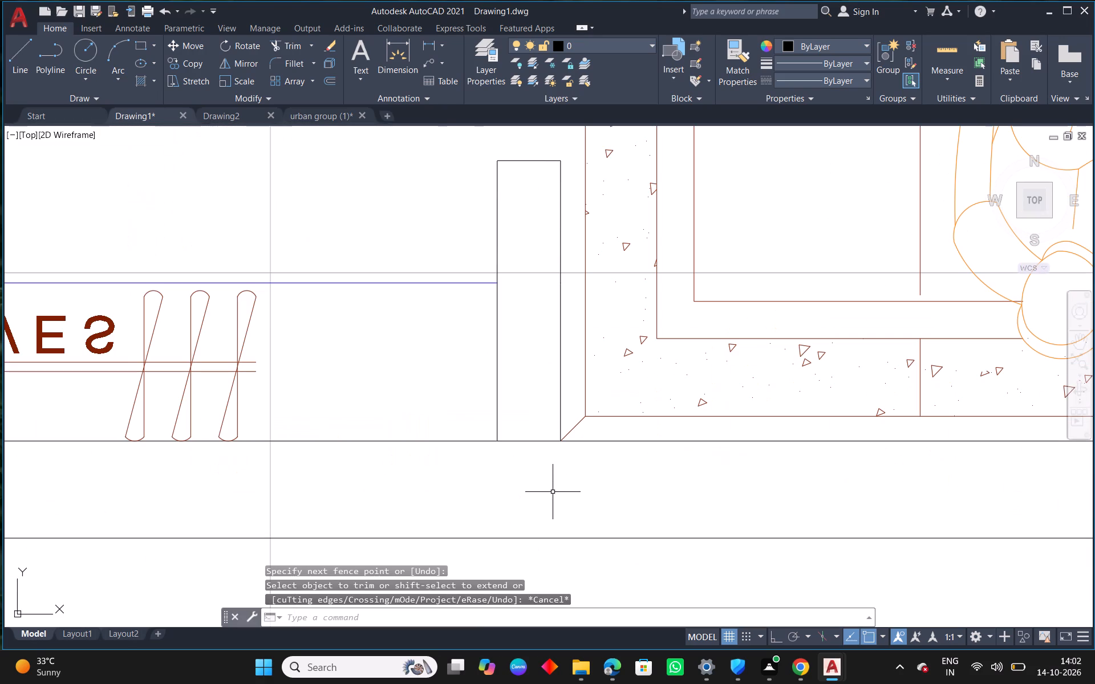
key("r")
key("space")
key("space")
left_click_drag(544, 459, 533, 394)
key("Escape")
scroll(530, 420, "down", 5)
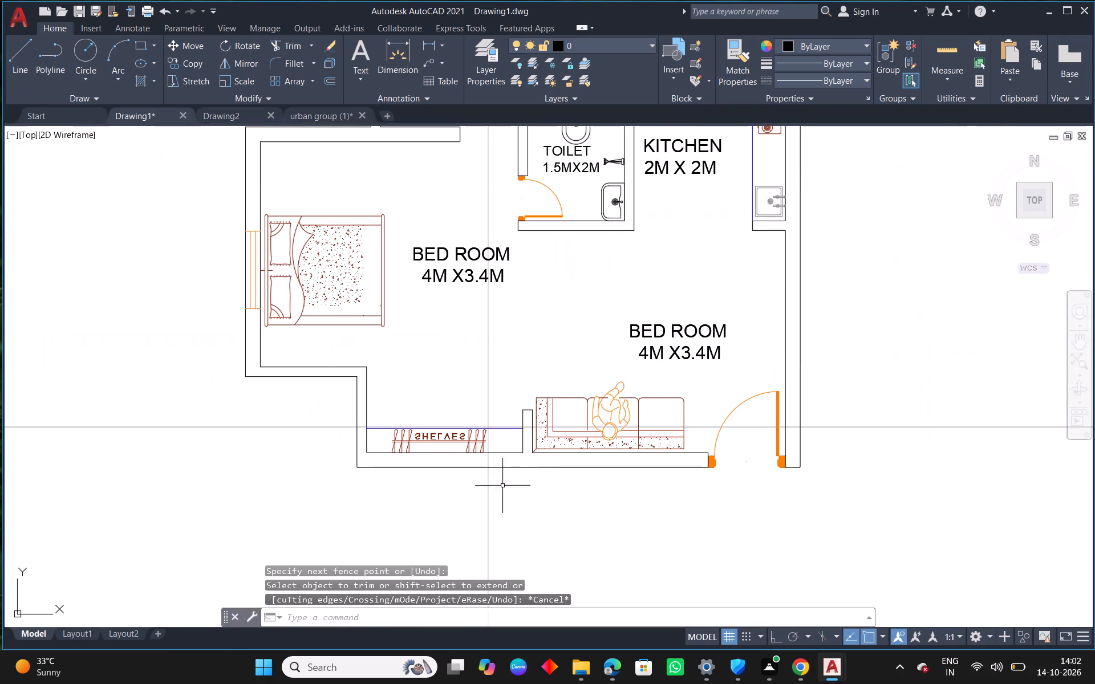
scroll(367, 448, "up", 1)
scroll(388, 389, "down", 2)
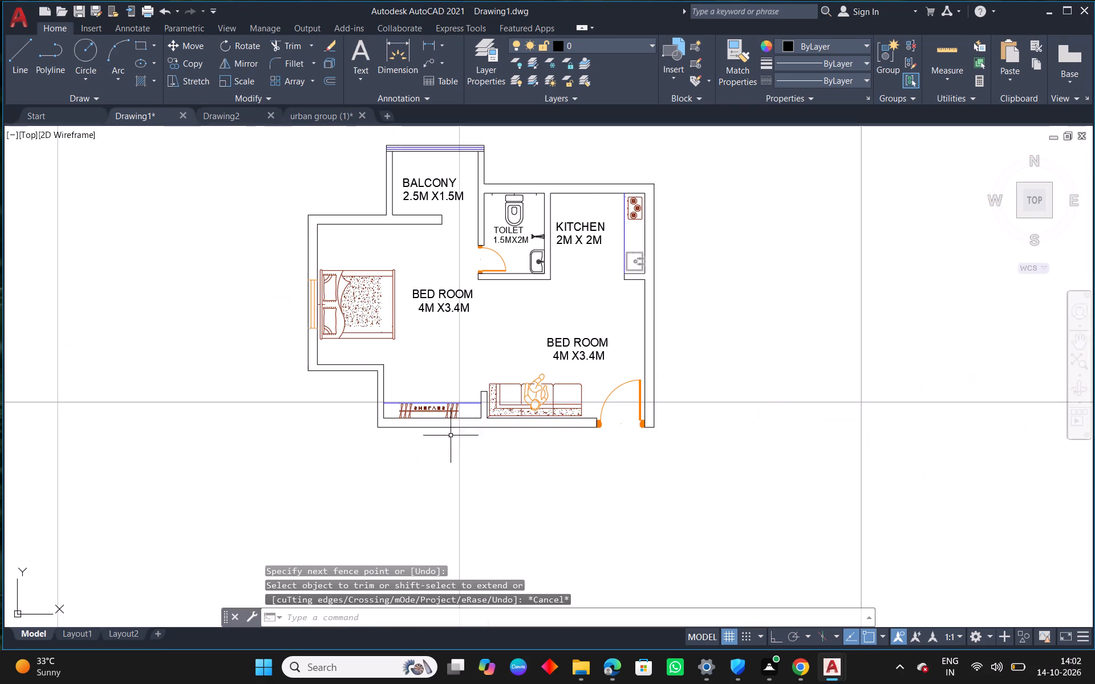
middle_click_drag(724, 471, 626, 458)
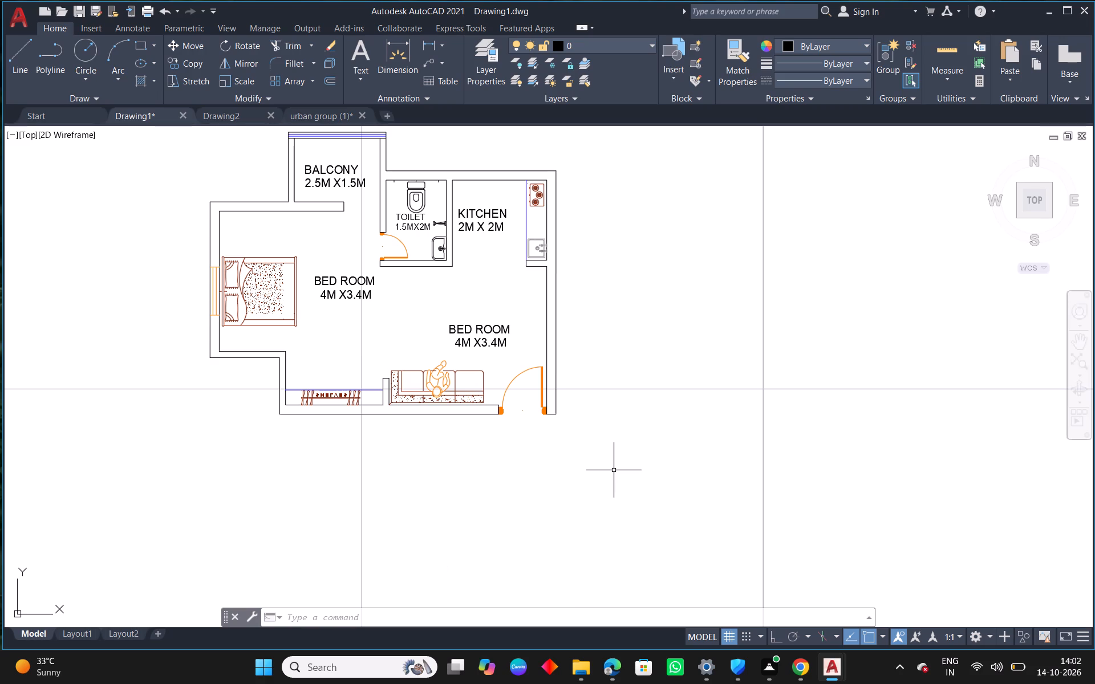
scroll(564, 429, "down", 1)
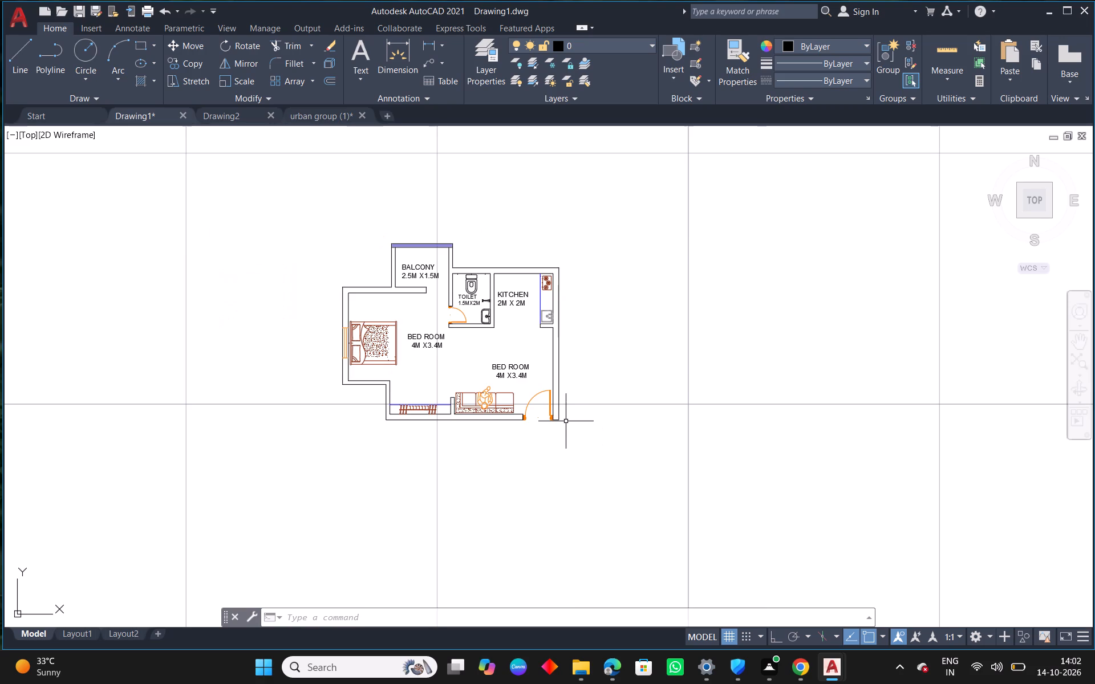
Copy the window in the wall beside the bed to the empty space below the sofa wall.
scroll(372, 332, "up", 2)
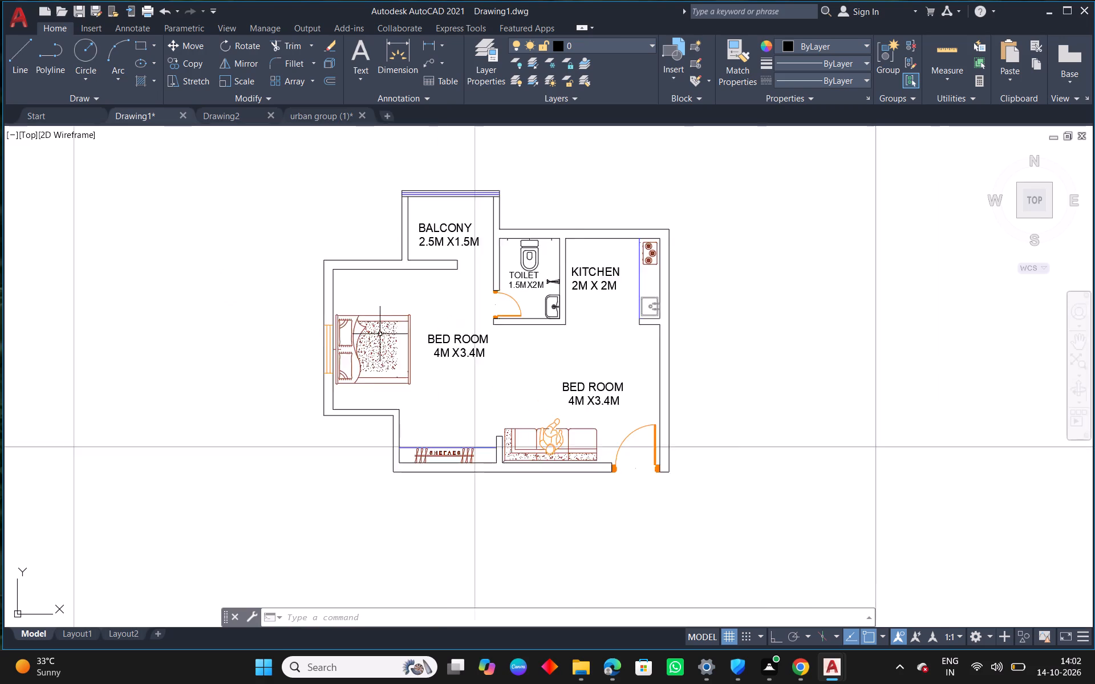
scroll(380, 334, "up", 1)
scroll(285, 329, "up", 2)
left_click_drag(222, 273, 213, 296)
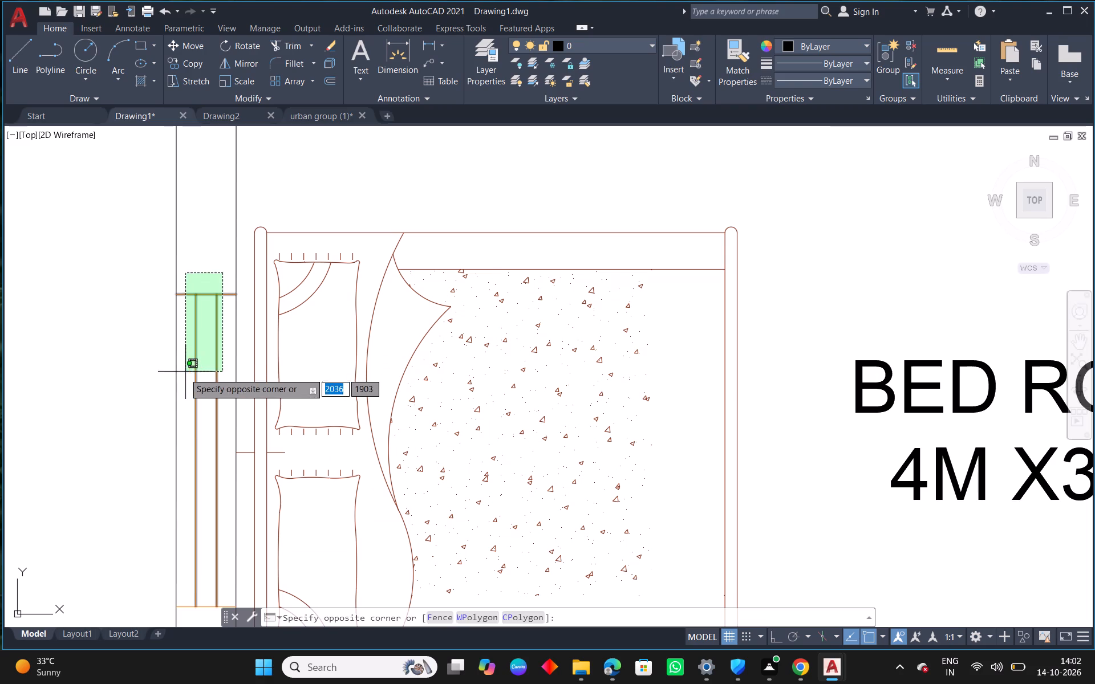
left_click(184, 373)
middle_click_drag(205, 376, 244, 169)
scroll(256, 478, "up", 1)
left_click_drag(258, 410, 250, 377)
left_click(221, 320)
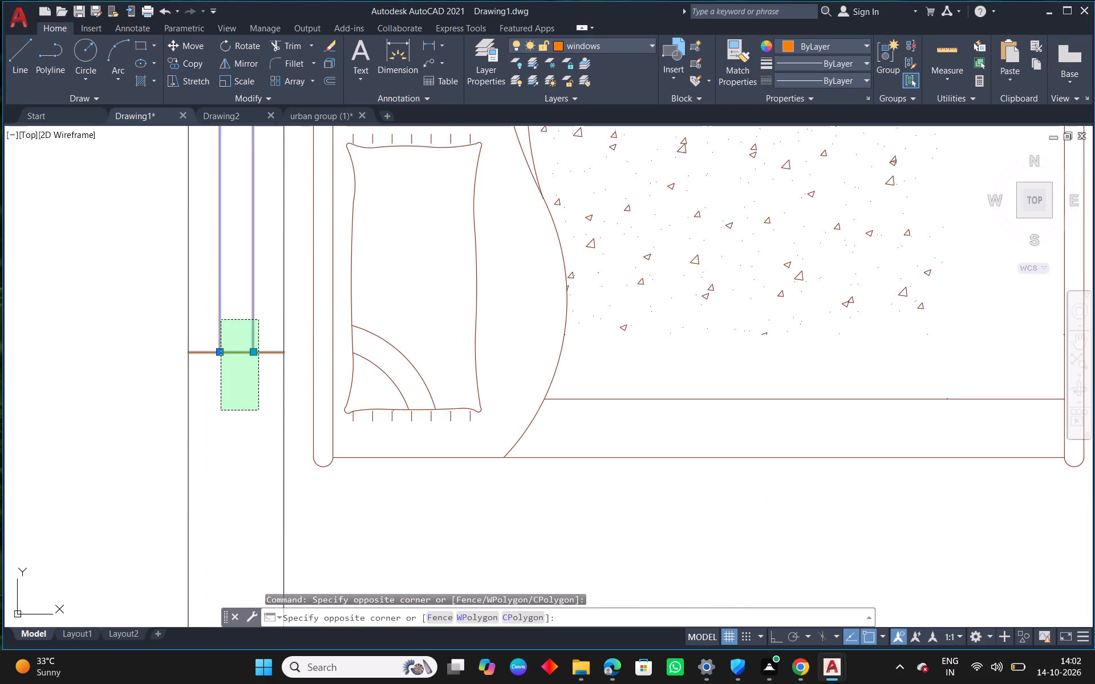
type("co")
key("space")
left_click_drag(221, 320, 224, 327)
scroll(415, 459, "down", 2)
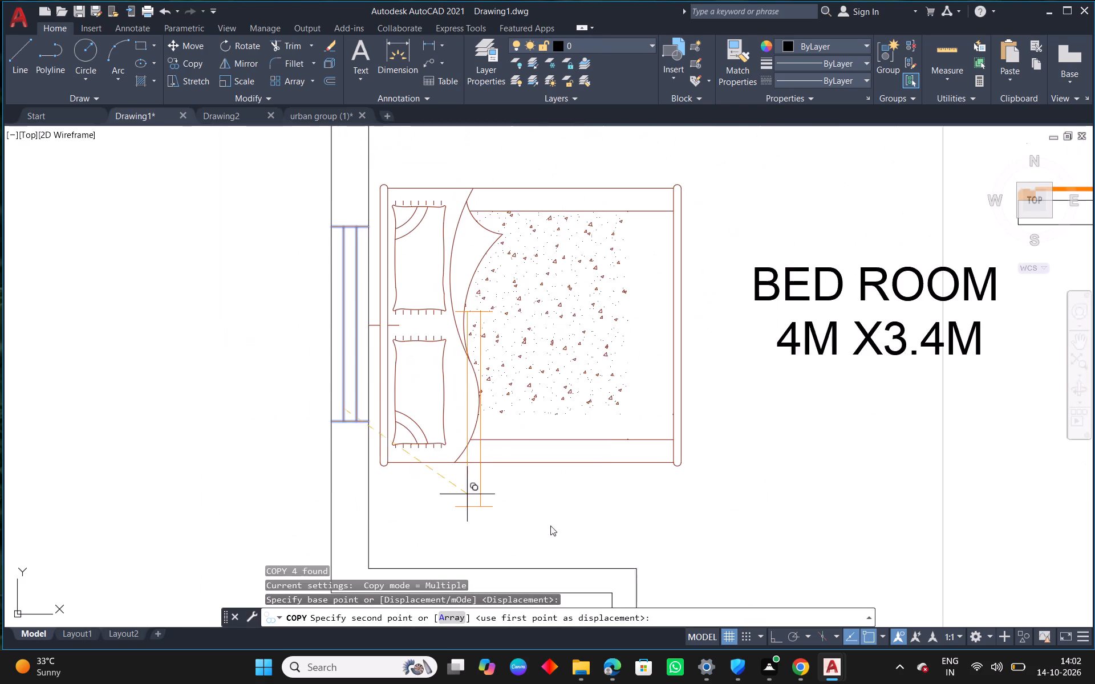
middle_click_drag(662, 557, 323, 260)
scroll(323, 260, "down", 2)
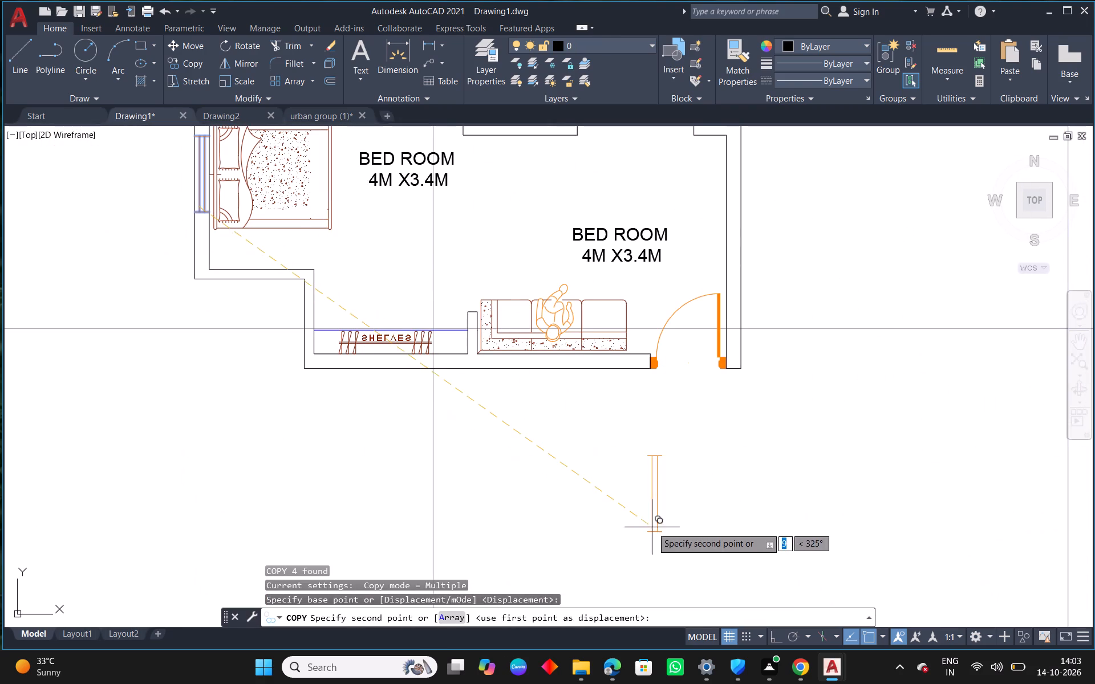
left_click(541, 477)
key("Escape")
Rotate the copied window 90 degrees about its lower end.
left_click_drag(577, 508, 570, 477)
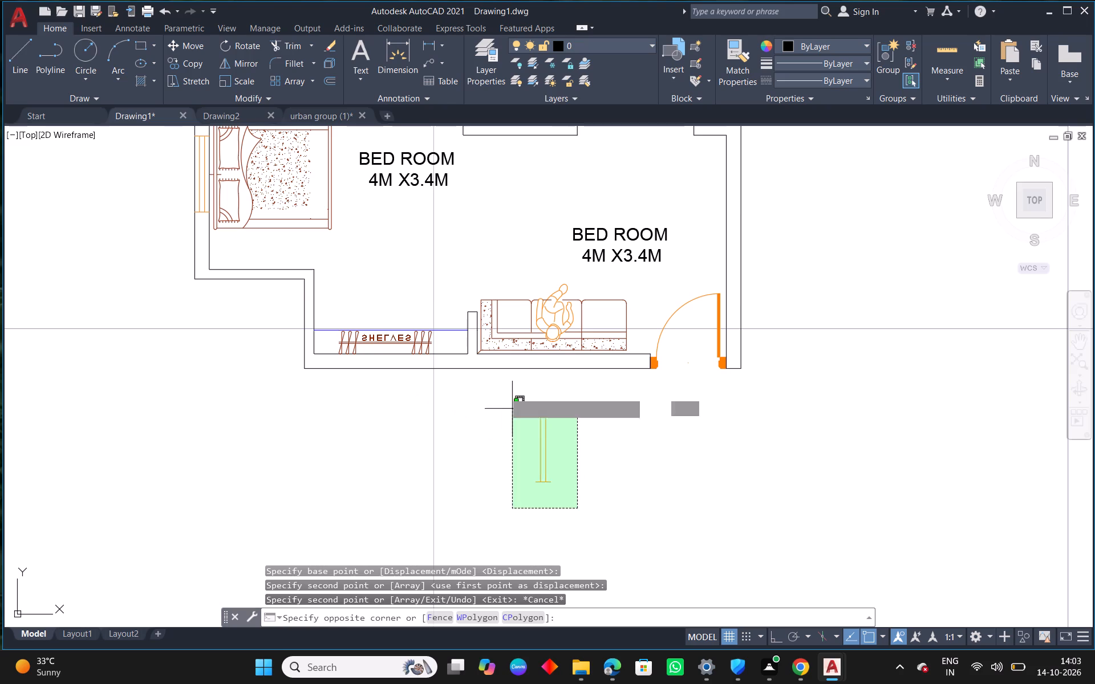
left_click(498, 388)
type("ro")
key("space")
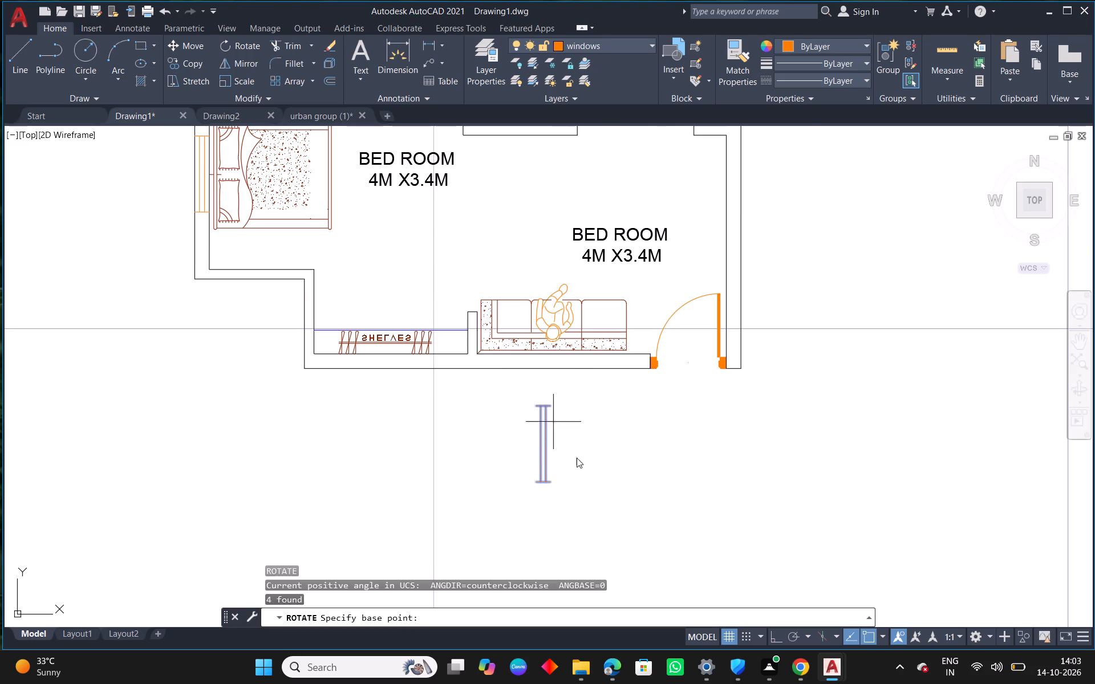
scroll(582, 468, "up", 1)
left_click_drag(529, 492, 529, 487)
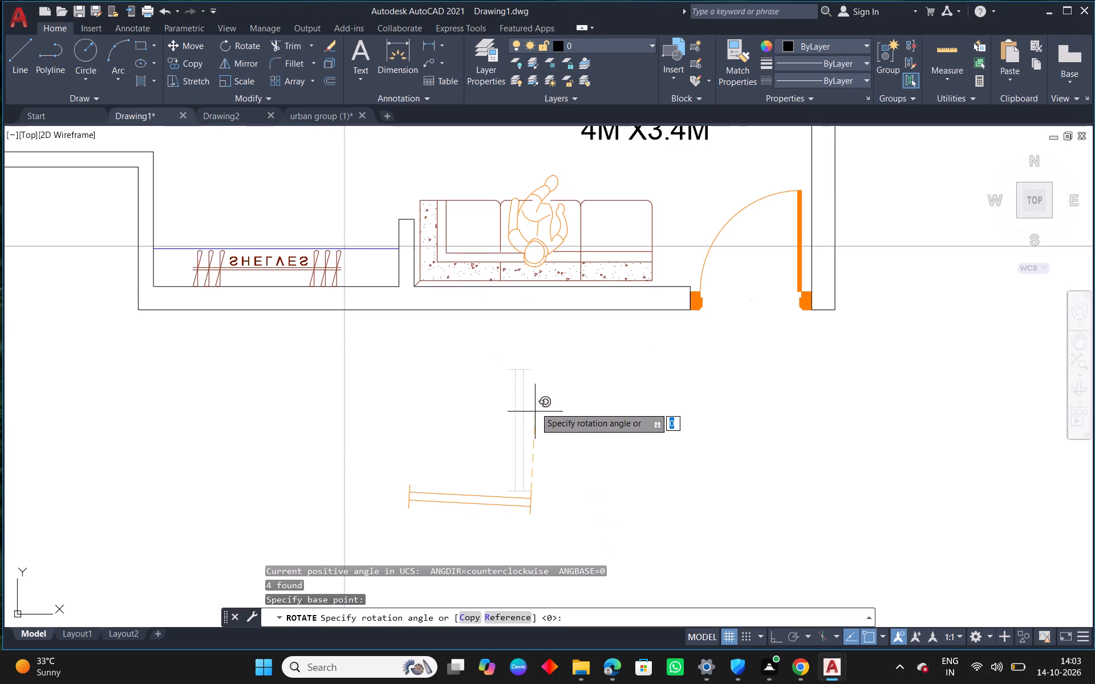
type("90")
key("Return")
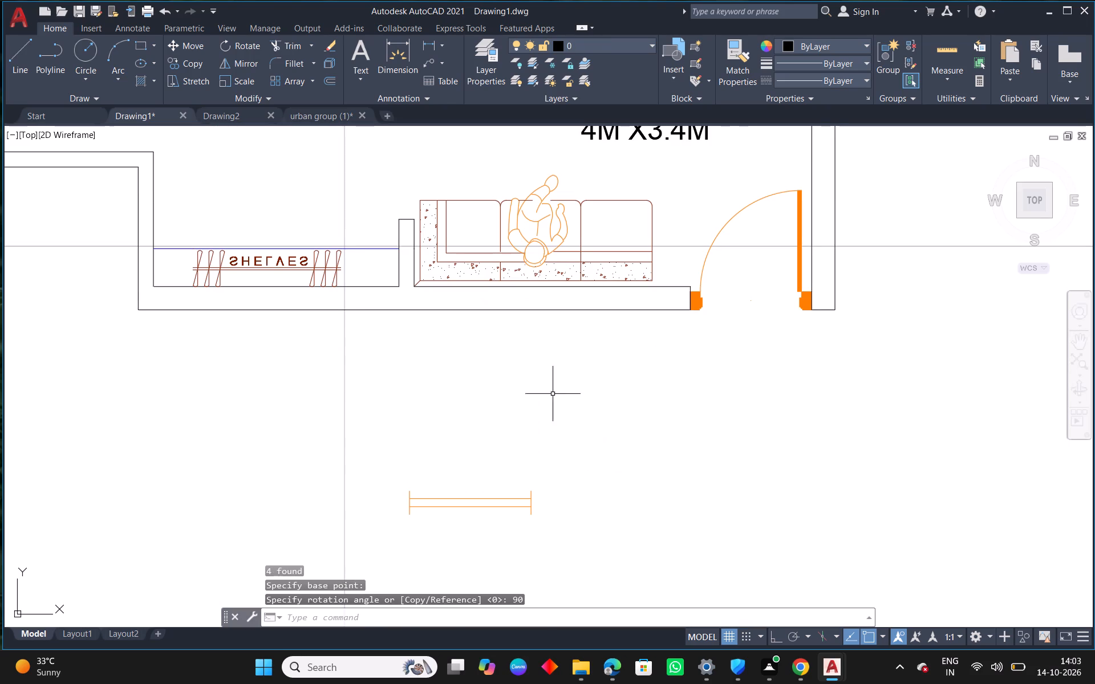
Move the rotated window into the lower wall behind the sofa.
left_click_drag(585, 458, 562, 466)
left_click(324, 556)
type("m")
key("space")
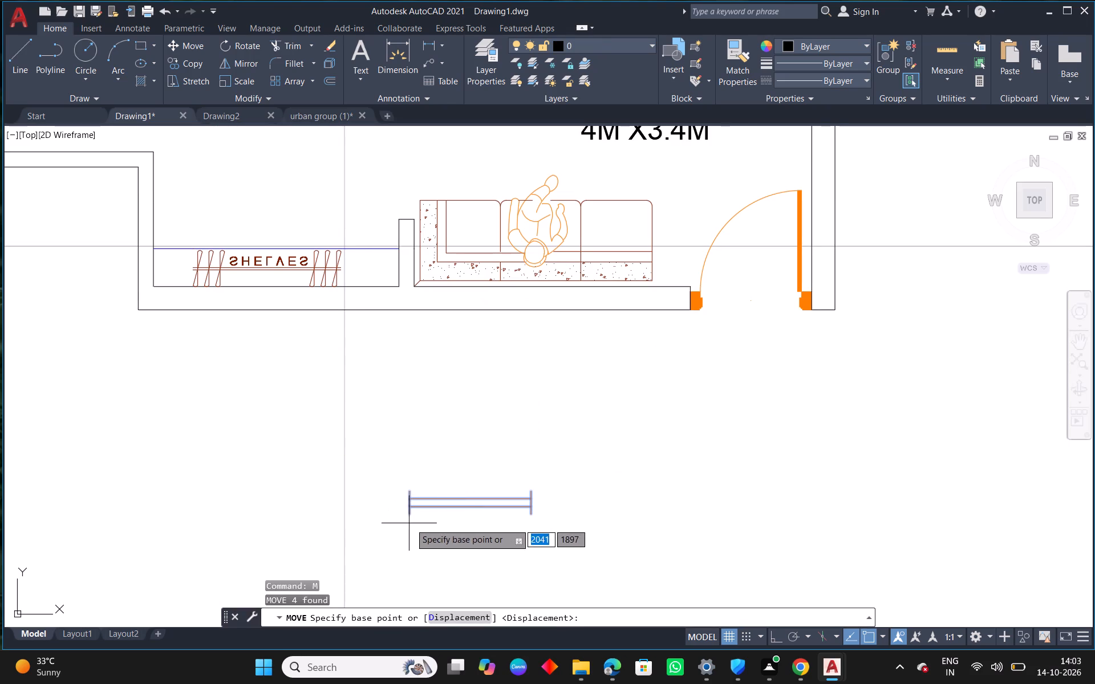
left_click(411, 523)
scroll(461, 324, "up", 1)
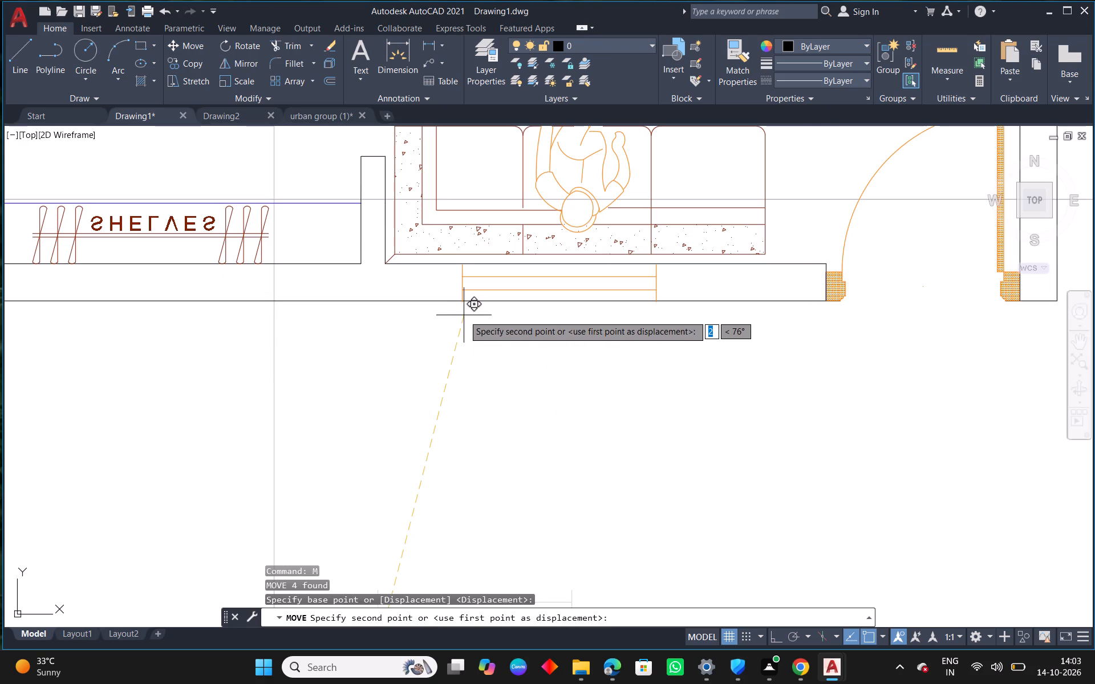
left_click(464, 315)
key("Escape")
Move the window behind the sofa slightly so its end line meets the lower wall's inner face.
middle_click_drag(546, 286, 480, 367)
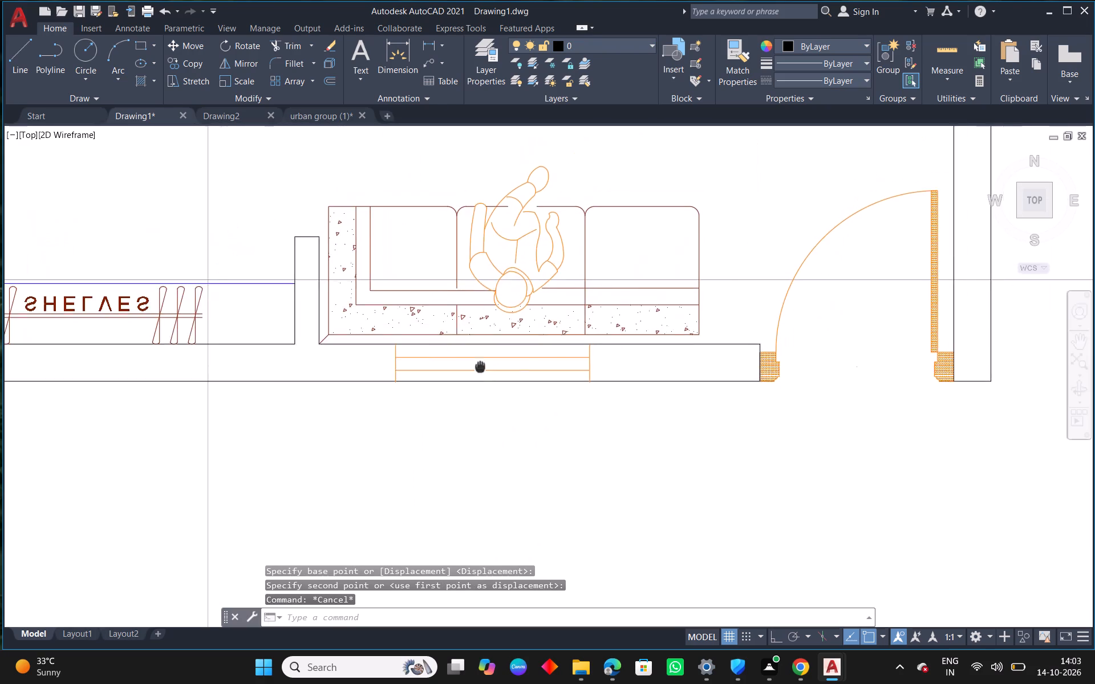
scroll(551, 348, "up", 3)
left_click_drag(757, 372, 684, 397)
left_click(539, 457)
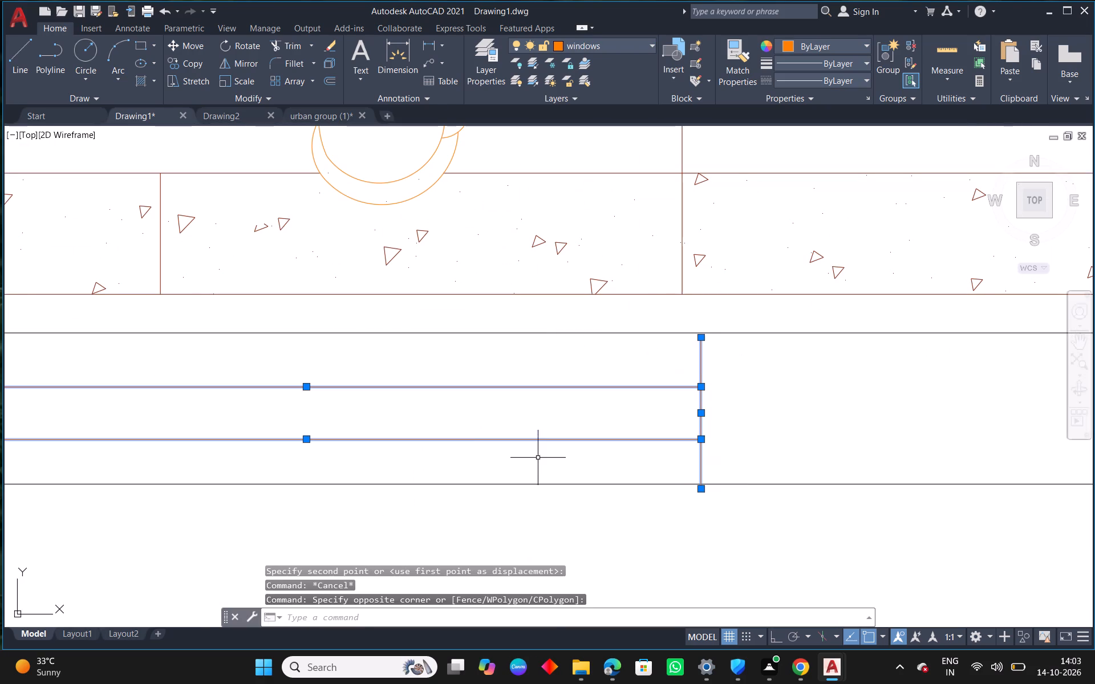
middle_click_drag(373, 422, 640, 323)
left_click_drag(177, 358, 168, 328)
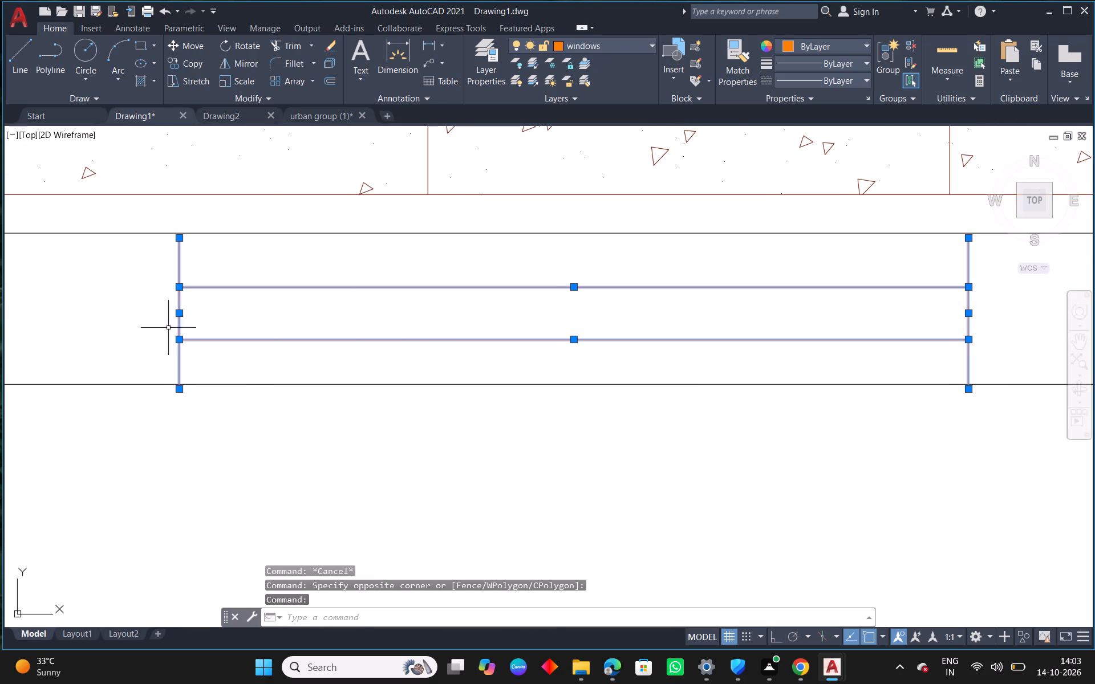
scroll(428, 309, "down", 2)
scroll(656, 327, "up", 3)
left_click_drag(627, 355, 622, 355)
left_click(486, 304)
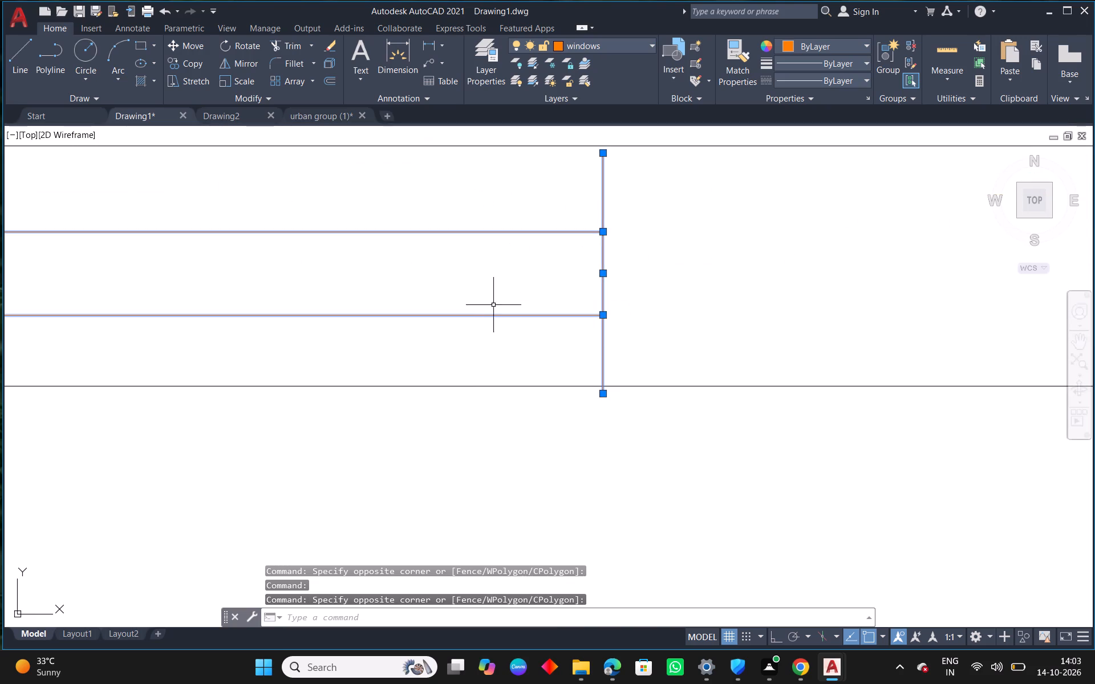
scroll(549, 339, "down", 1)
type("m")
key("space")
scroll(584, 229, "up", 2)
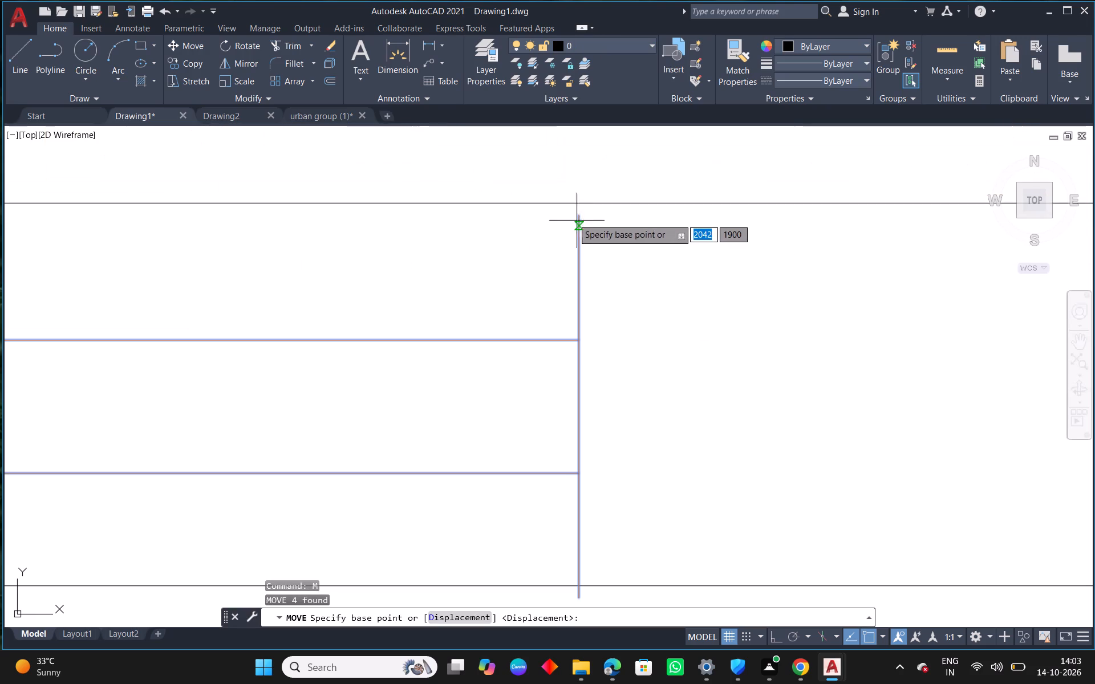
left_click(581, 214)
left_click(579, 205)
scroll(598, 280, "down", 5)
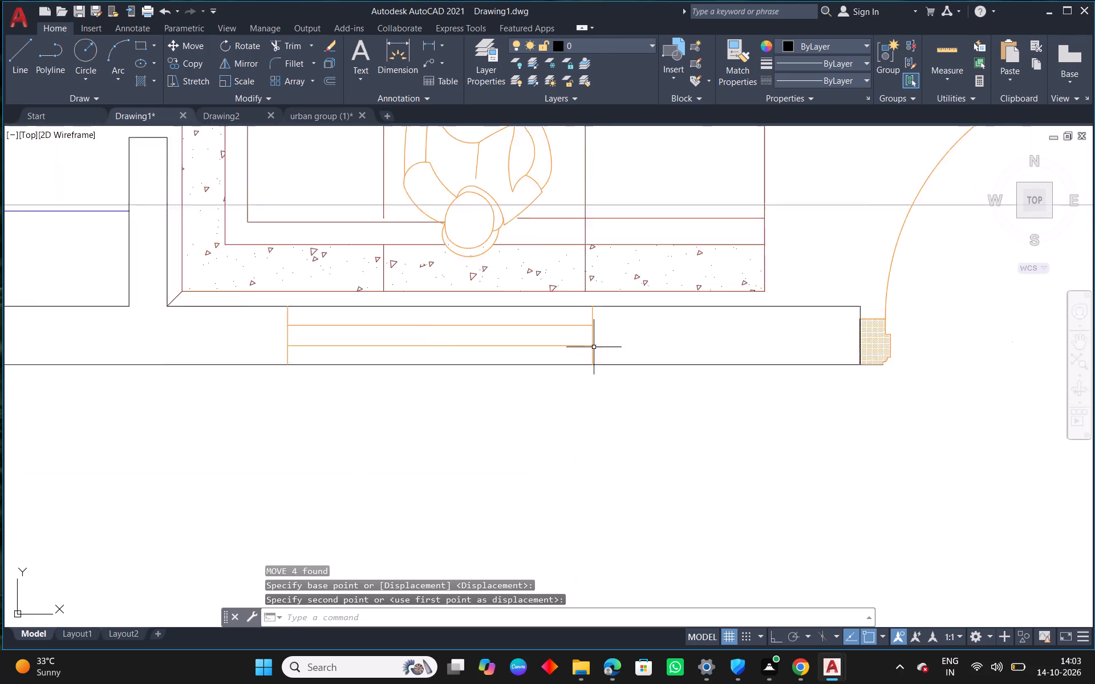
Draw a line straight across the thickness of the wall above the kitchen as the first window end.
scroll(594, 352, "down", 3)
middle_click_drag(729, 328, 705, 365)
middle_click_drag(652, 223, 634, 278)
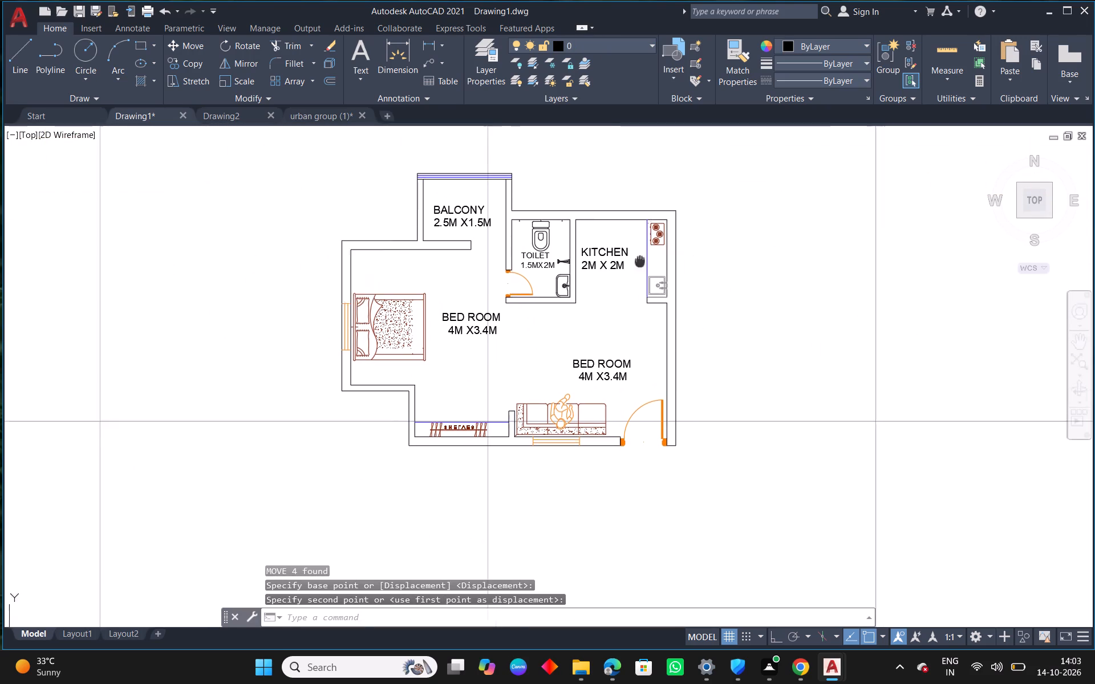
middle_click_drag(634, 278, 626, 319)
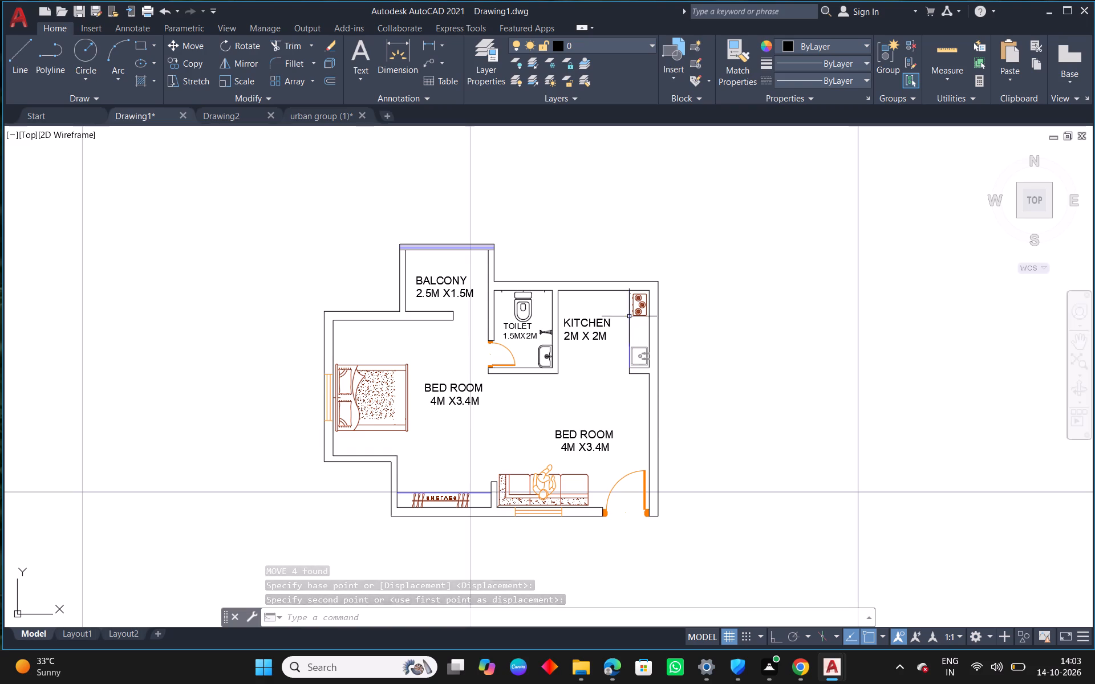
scroll(606, 262, "up", 3)
key("l")
key("space")
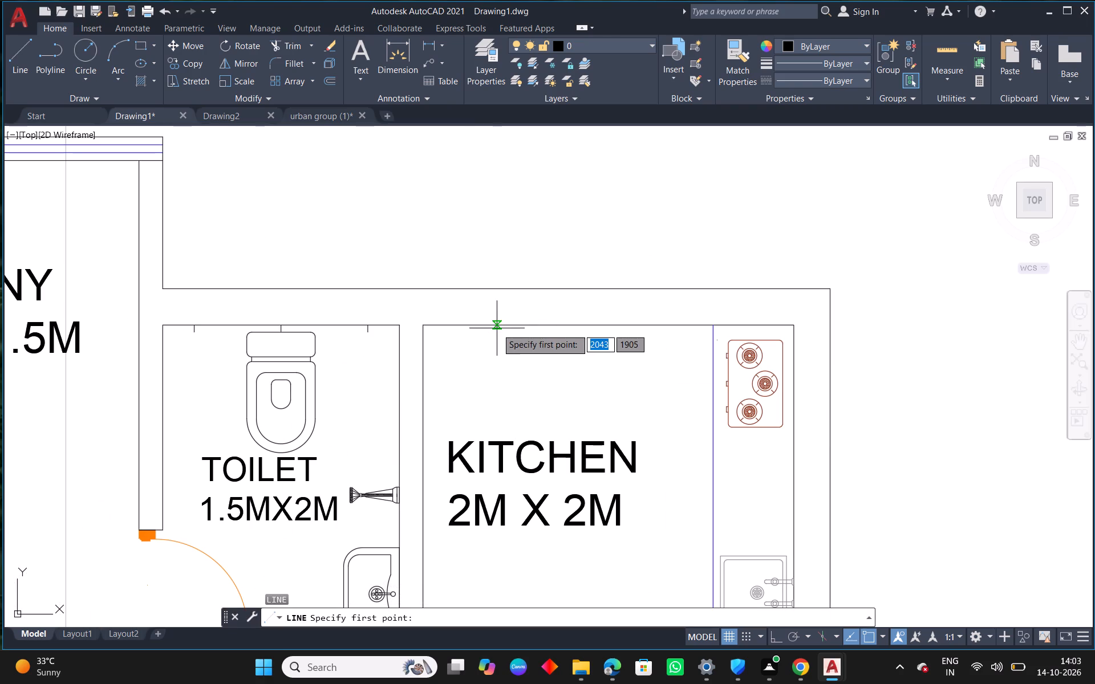
left_click(486, 324)
left_click(482, 288)
key("Escape")
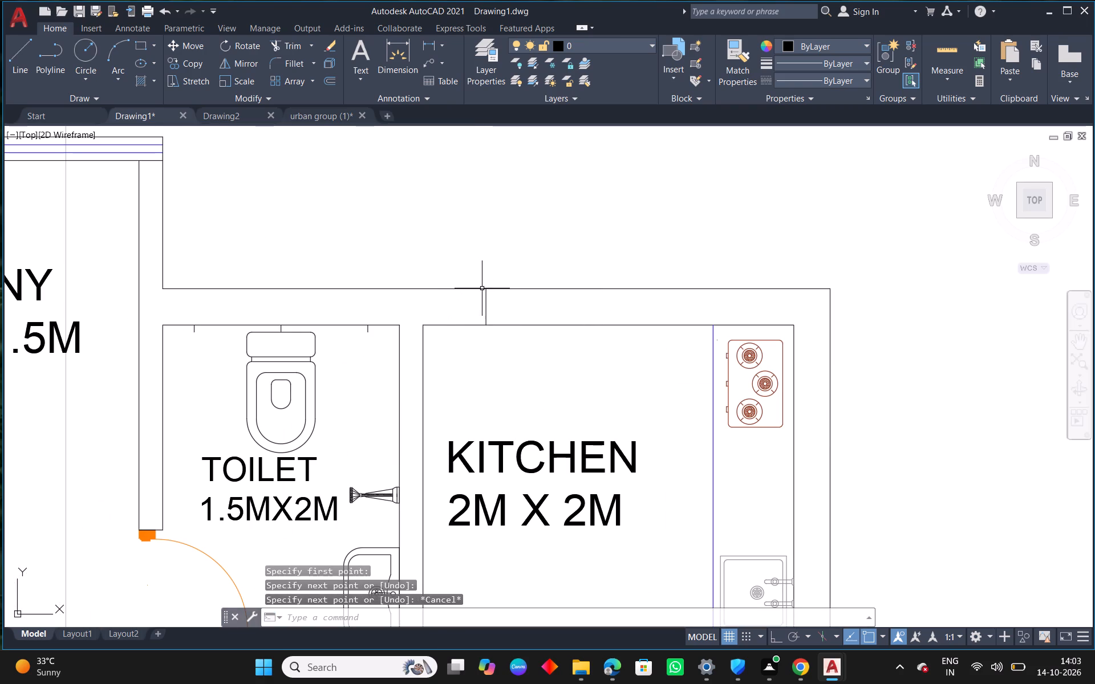
Offset the kitchen window's end line by 1 m toward the stove to form the opposite end.
type("o")
key("space")
type("1")
key("space")
left_click(487, 298)
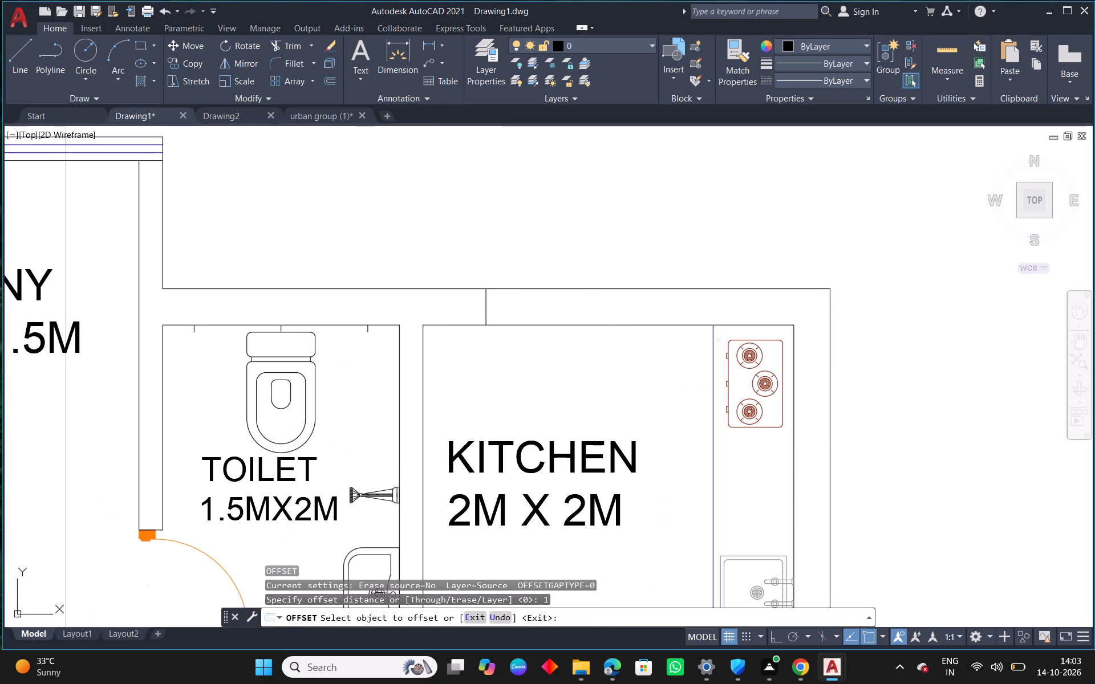
left_click(607, 295)
key("Escape")
Draw a line joining the midpoints of the kitchen window's two end lines.
type("l")
key("space")
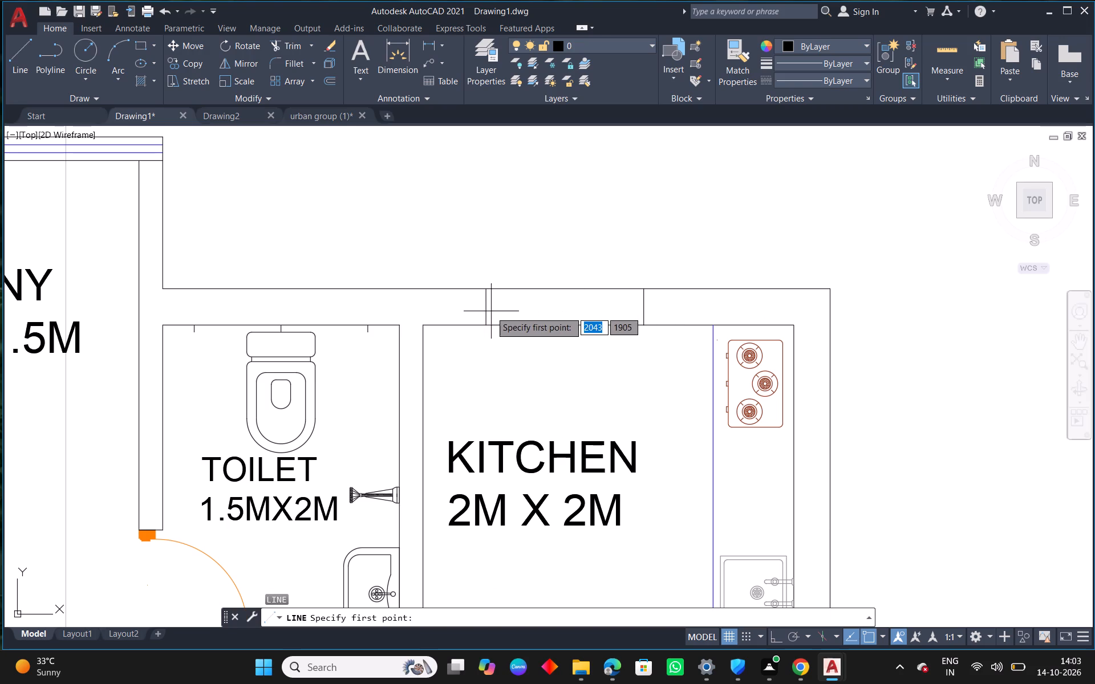
left_click(488, 310)
left_click(643, 308)
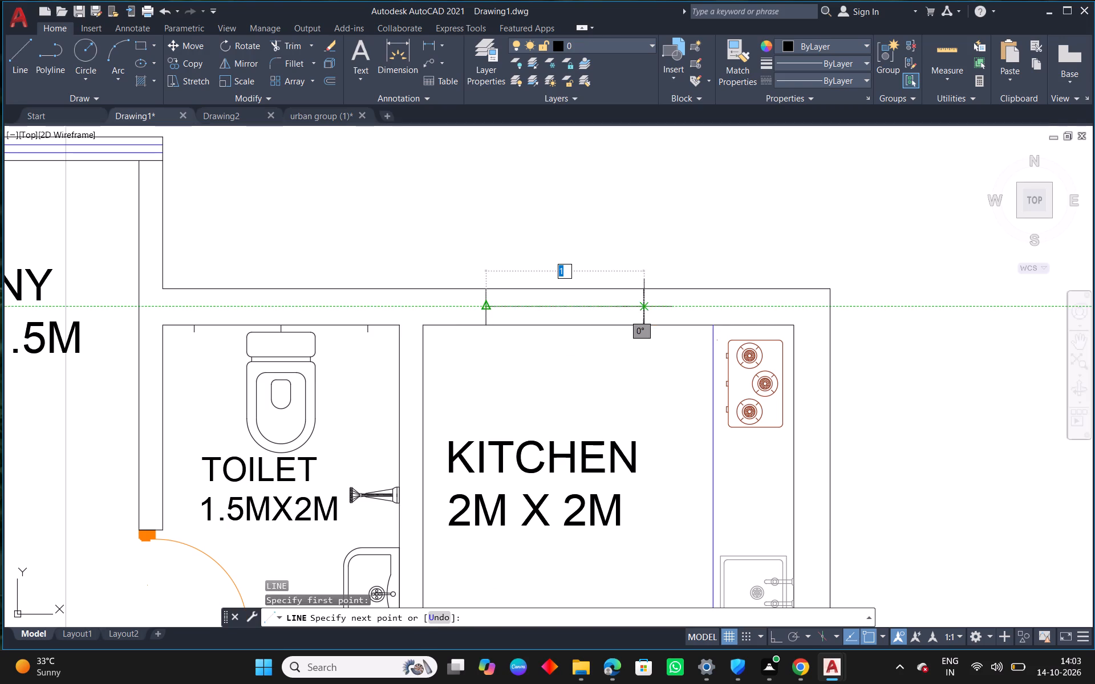
key("Escape")
key("Escape")
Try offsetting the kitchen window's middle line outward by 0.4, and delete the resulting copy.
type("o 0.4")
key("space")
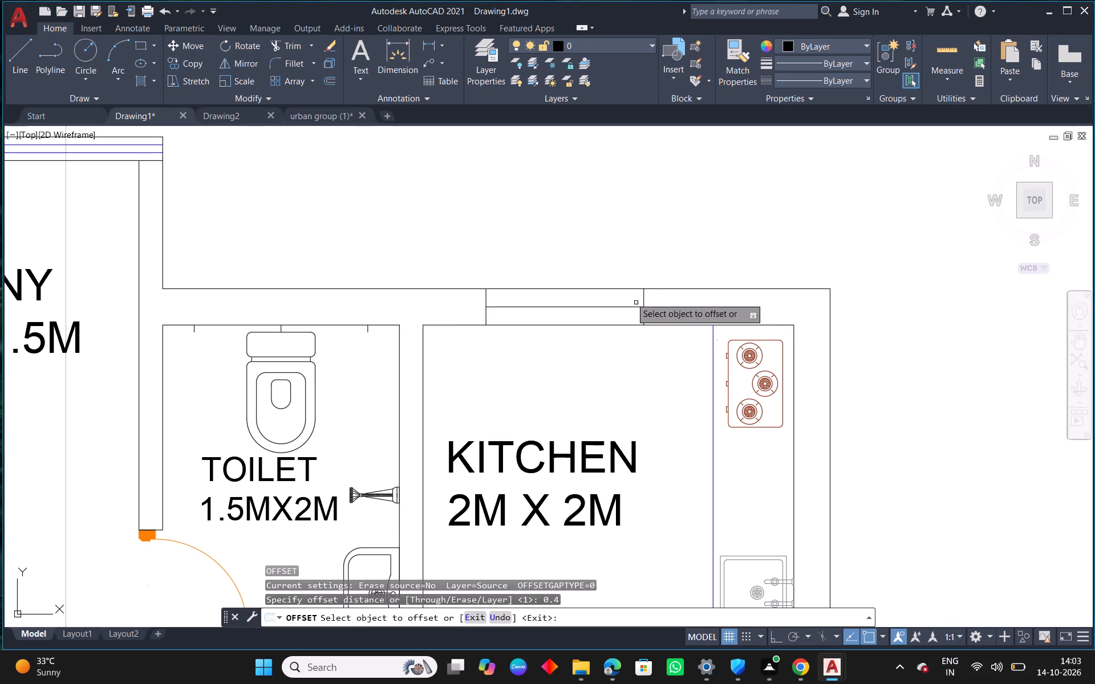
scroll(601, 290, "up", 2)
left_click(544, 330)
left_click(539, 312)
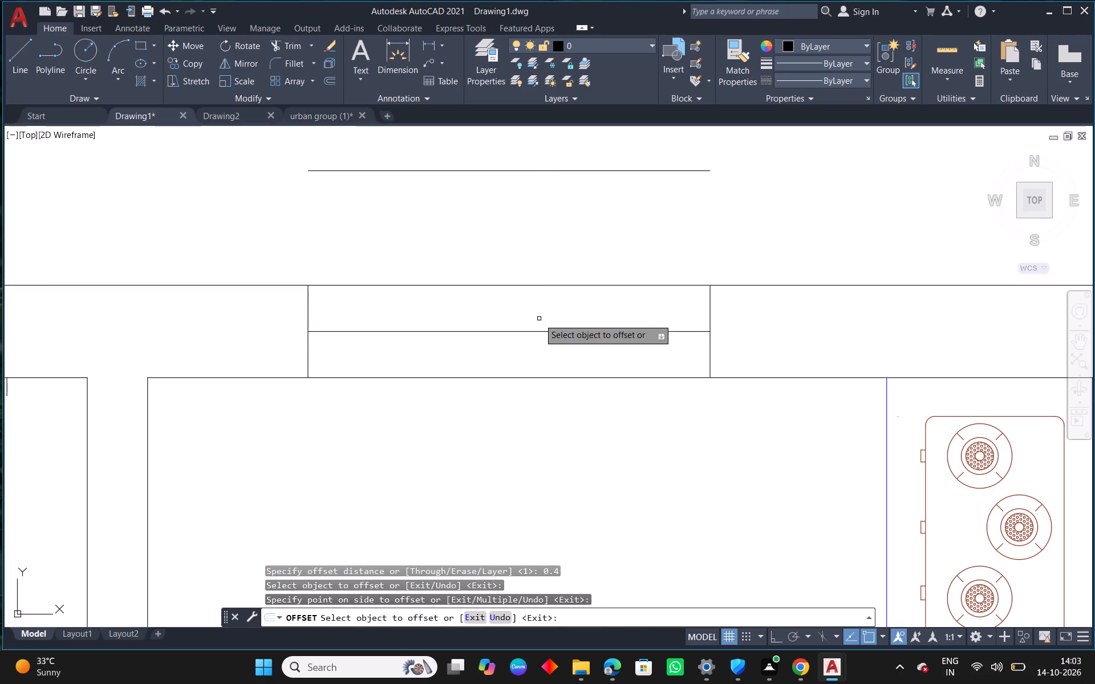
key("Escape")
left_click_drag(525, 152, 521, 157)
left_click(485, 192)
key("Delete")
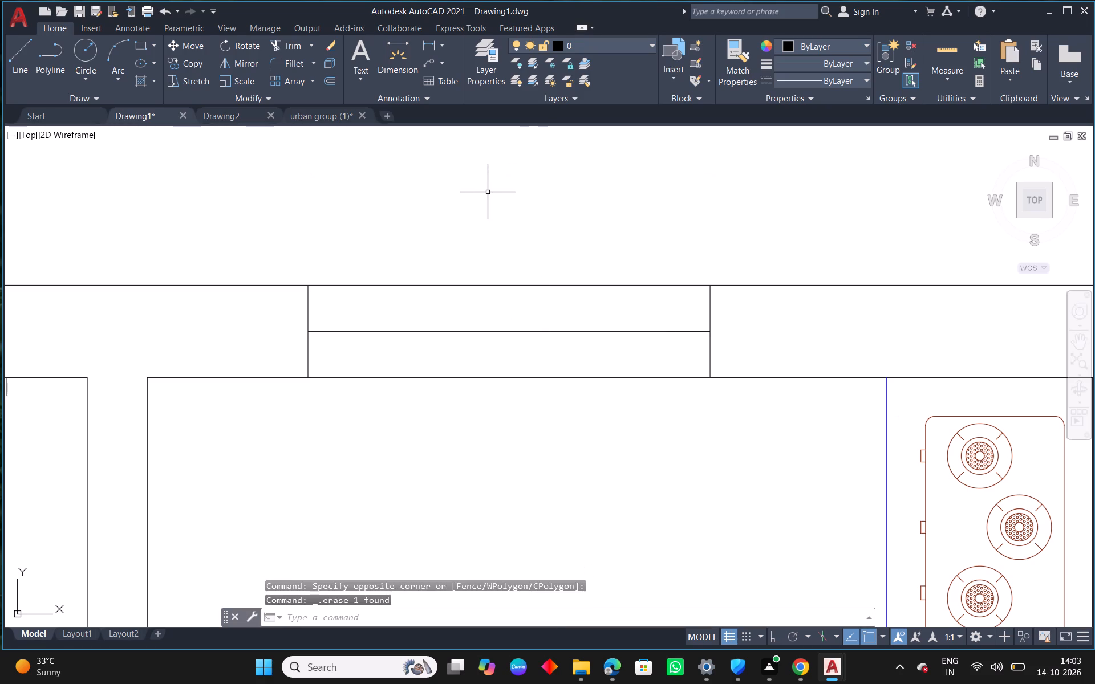
Offset the kitchen window's middle line by 0.04 to both sides and delete the original middle line.
key("Escape")
type("o 0.04")
key("Return")
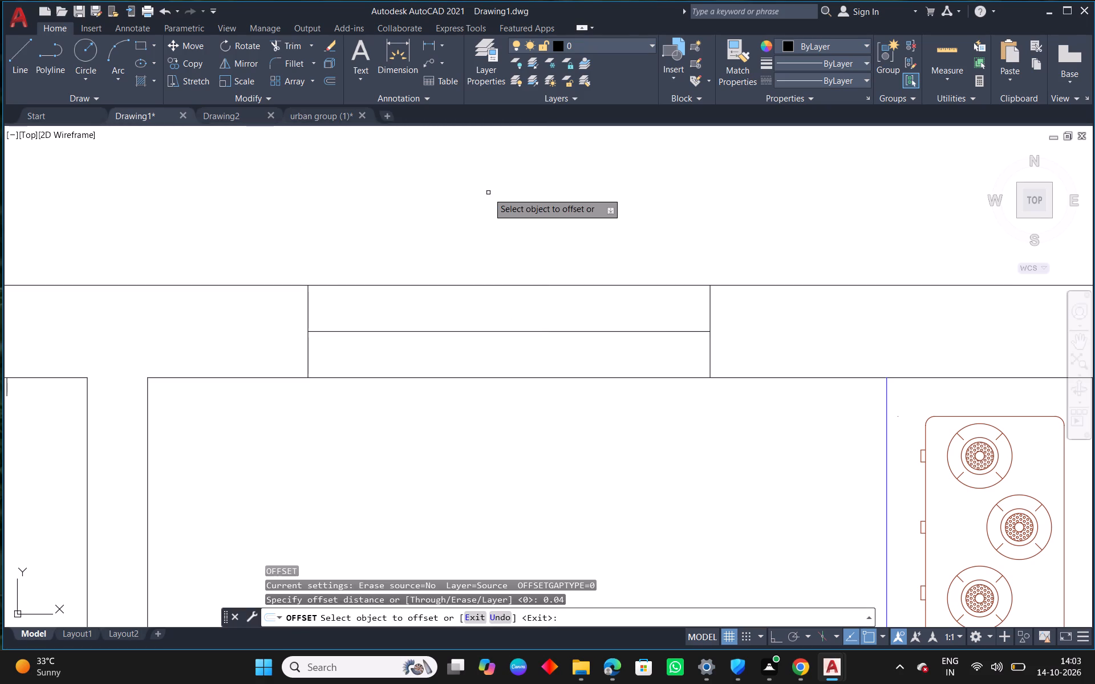
left_click(569, 331)
left_click(564, 310)
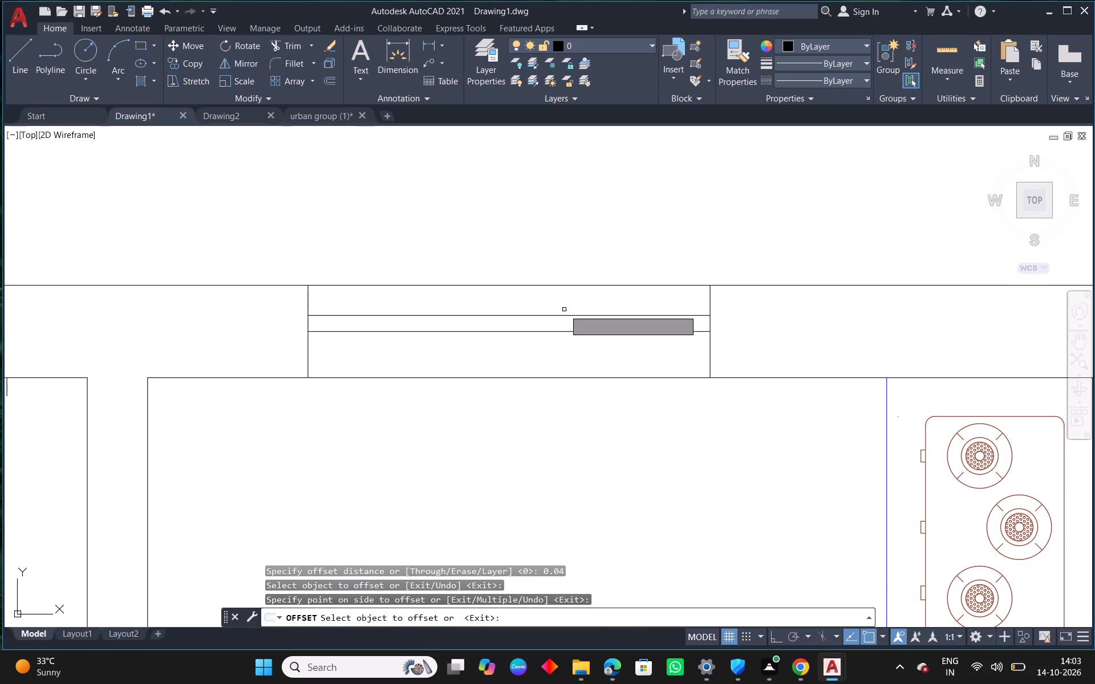
left_click(566, 332)
left_click(567, 357)
key("Escape")
left_click(571, 330)
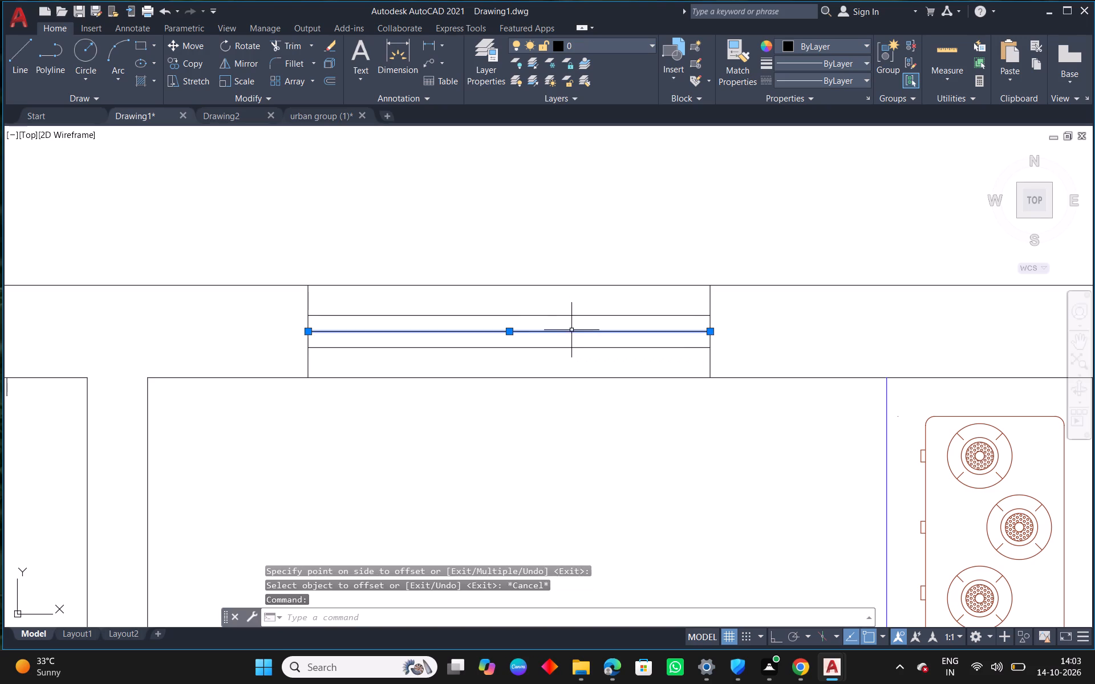
key("Delete")
Assign all four lines of the kitchen window to the doors & windows layer.
left_click_drag(765, 300, 728, 319)
left_click(263, 352)
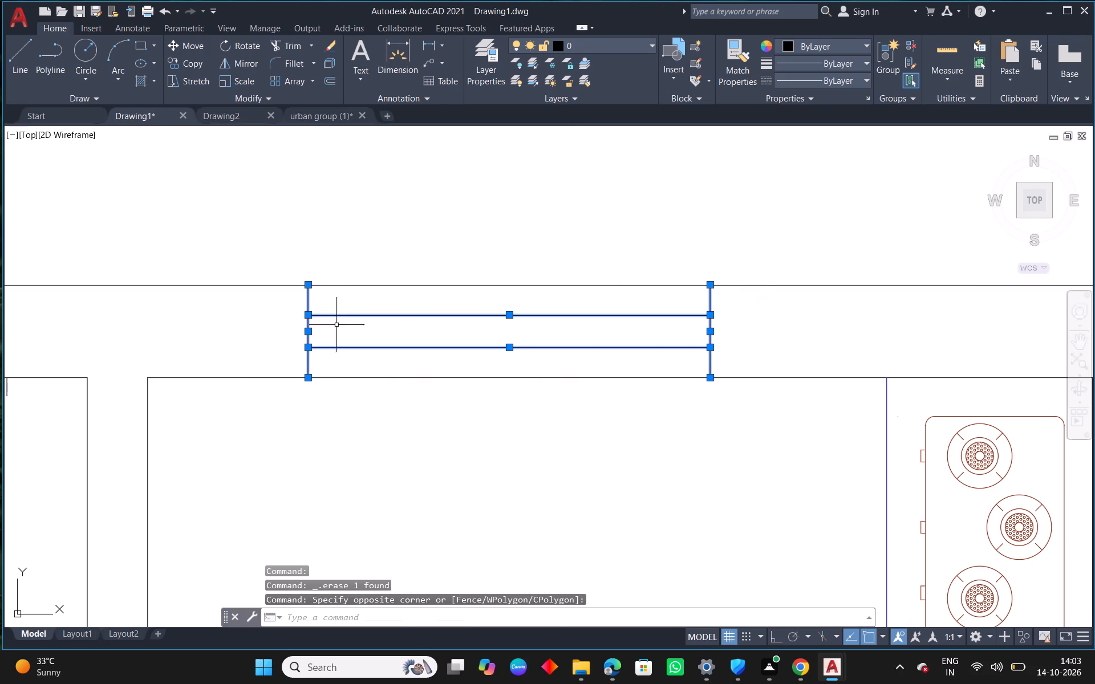
left_click(593, 38)
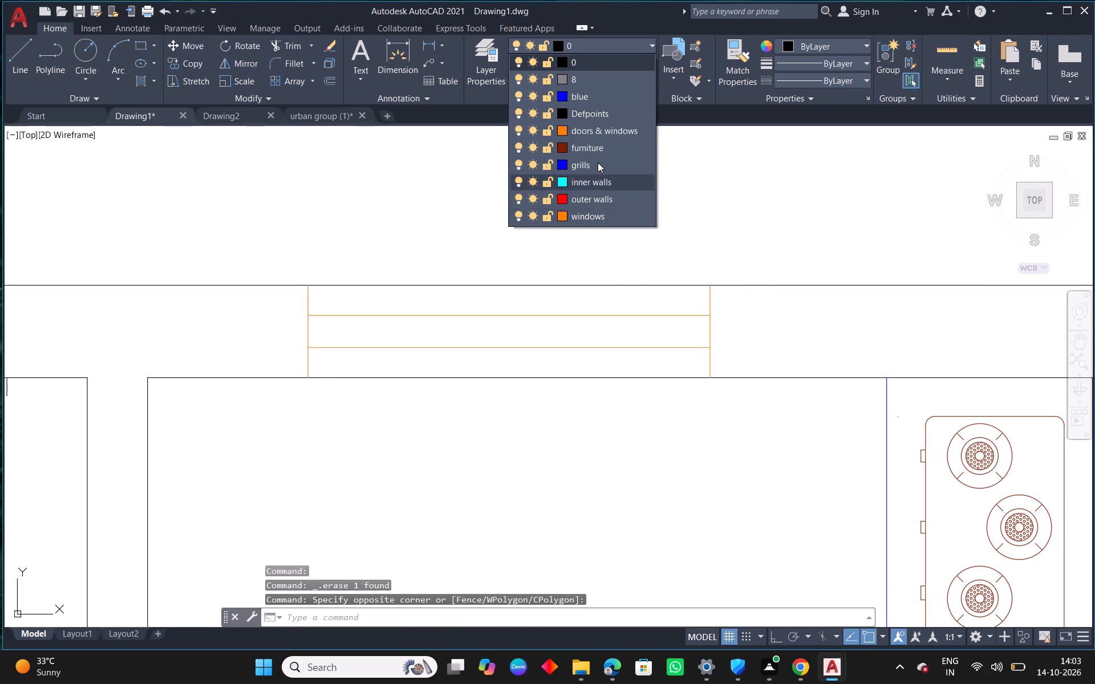
left_click(582, 132)
key("Escape")
Draw a line straight across the thickness of the wall above the toilet as the first opening end.
scroll(609, 339, "down", 2)
middle_click_drag(704, 429, 712, 221)
scroll(711, 221, "down", 2)
middle_click_drag(704, 401, 693, 209)
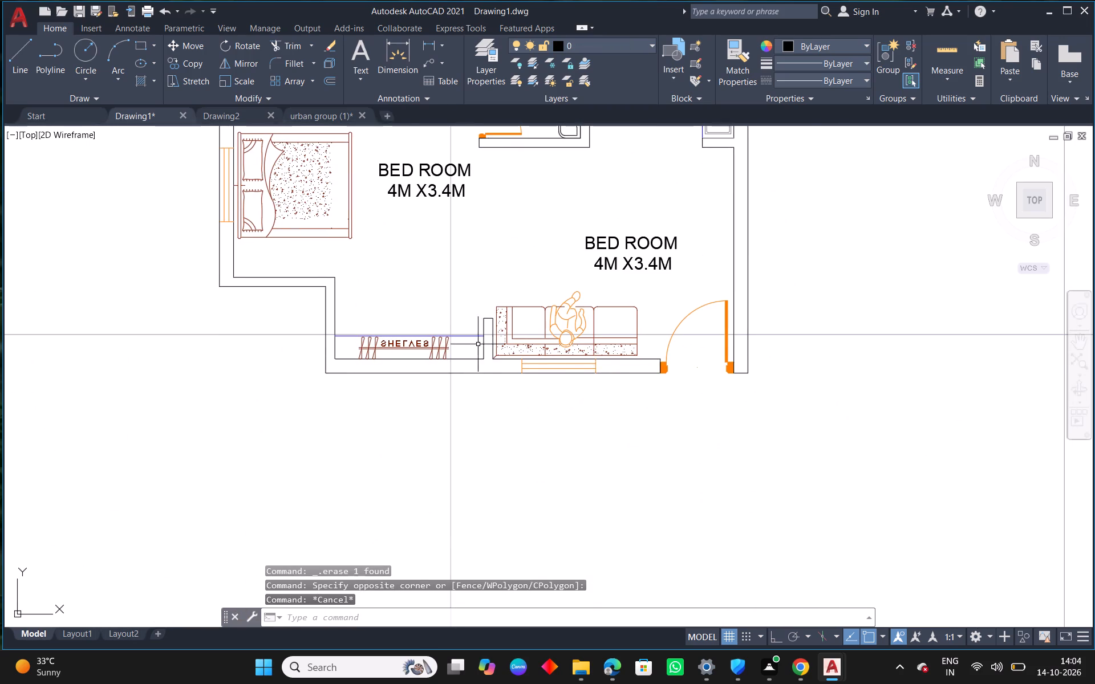
middle_click_drag(484, 353, 574, 452)
middle_click_drag(635, 246, 597, 412)
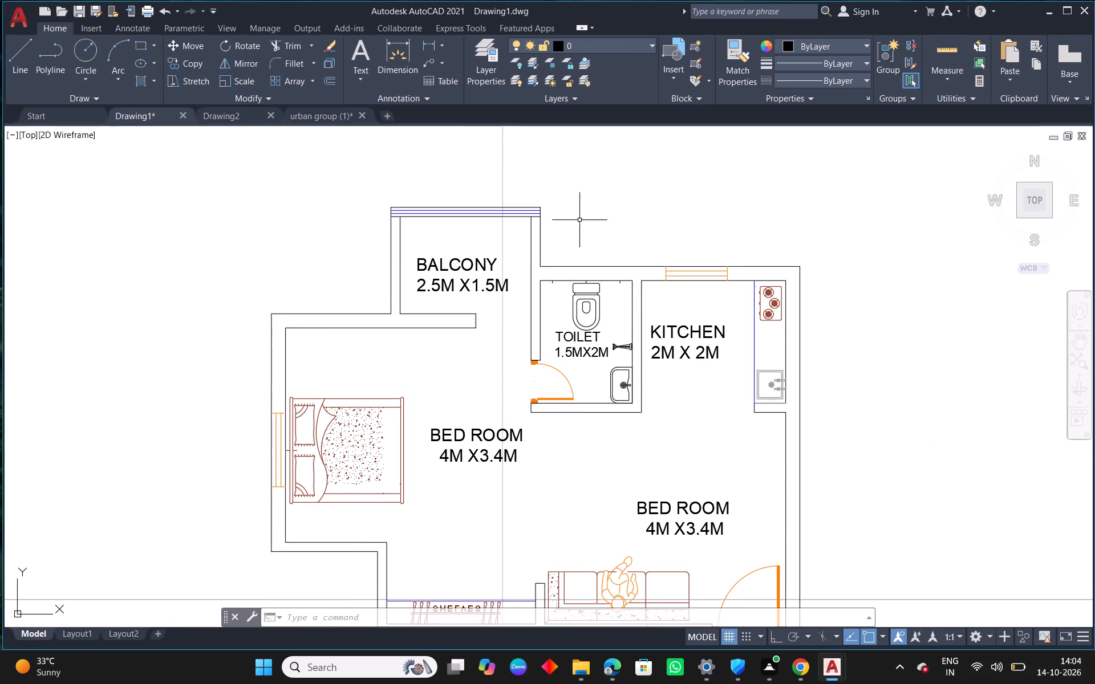
scroll(579, 222, "up", 2)
type("l")
key("space")
scroll(627, 355, "up", 1)
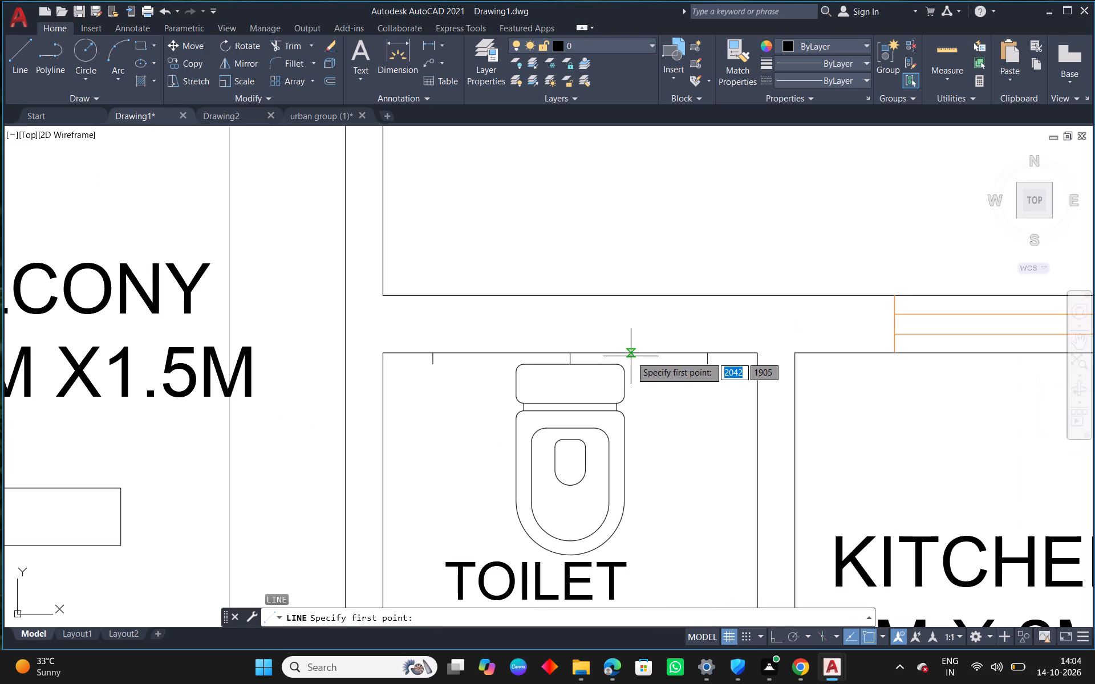
left_click(631, 354)
left_click(630, 298)
key("Escape")
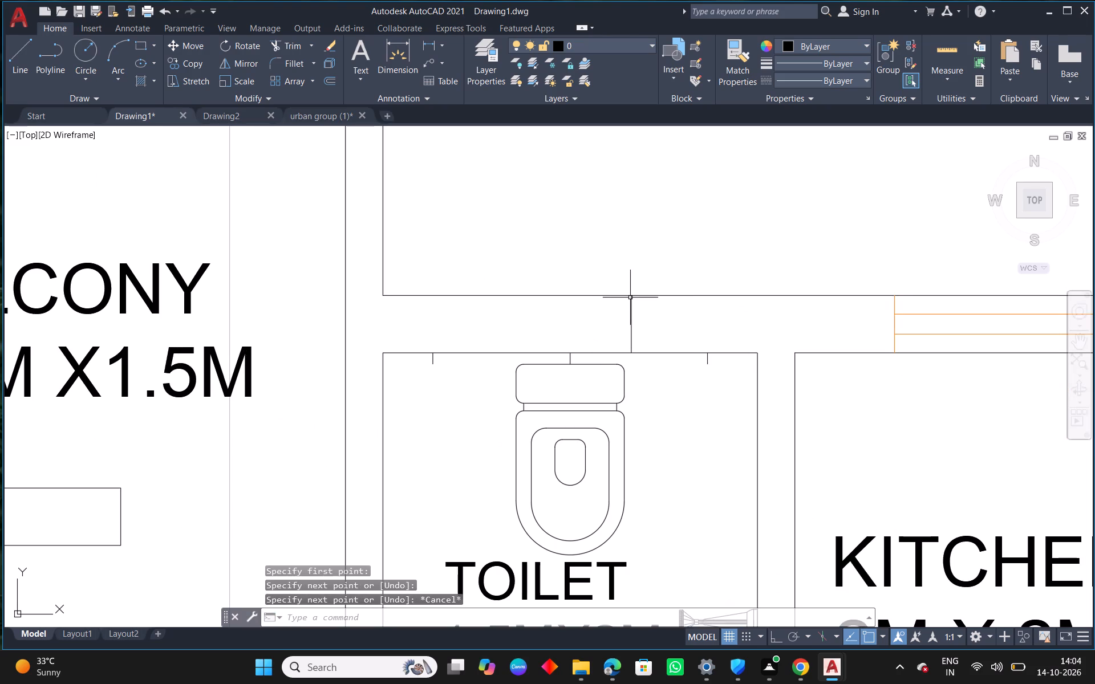
Offset the toilet opening's end line by 0.5 m toward the balcony.
type("o 0.5")
key("Return")
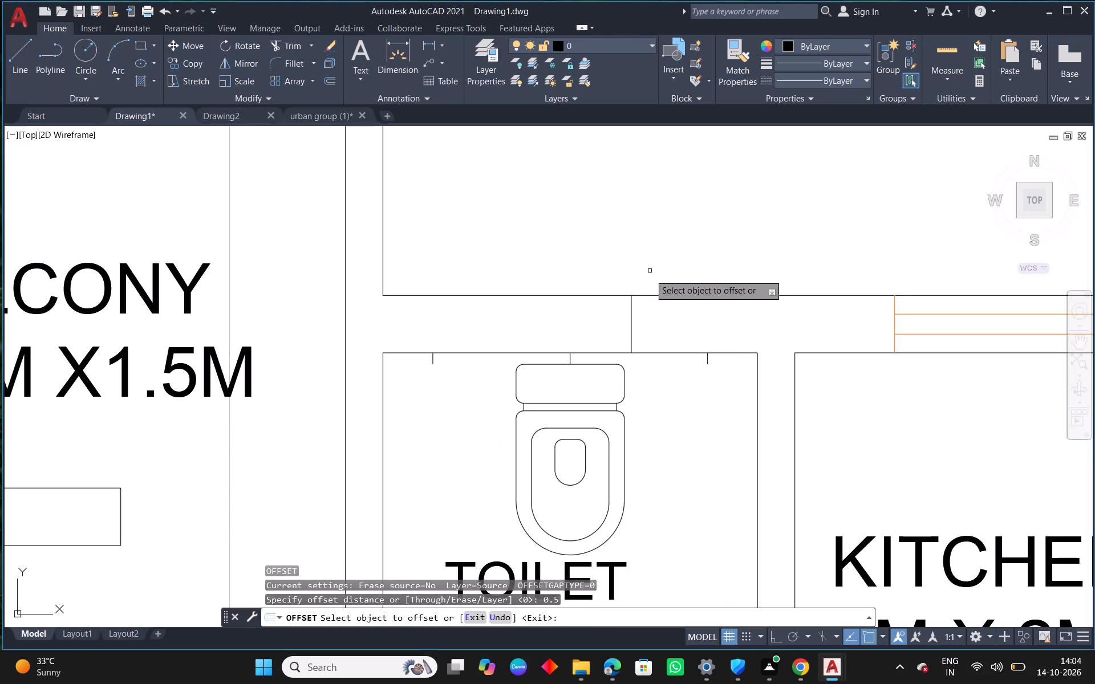
left_click(630, 323)
left_click(528, 328)
key("Escape")
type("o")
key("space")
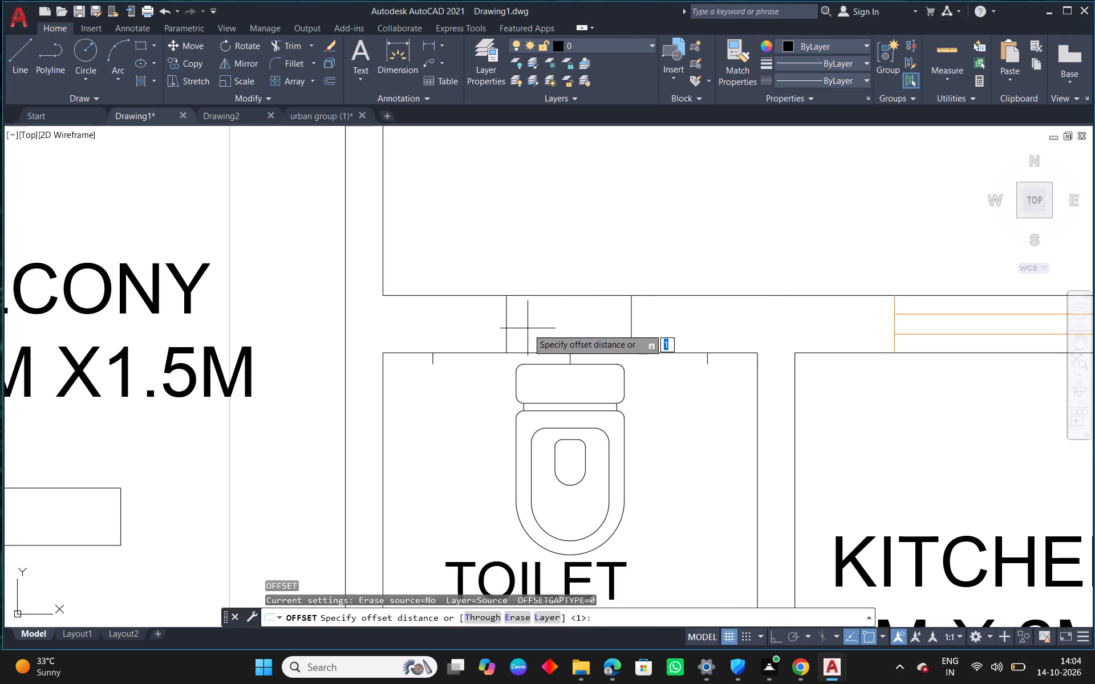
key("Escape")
Draw a line joining the midpoints of the toilet opening's two end lines.
type("l")
key("space")
left_click(508, 324)
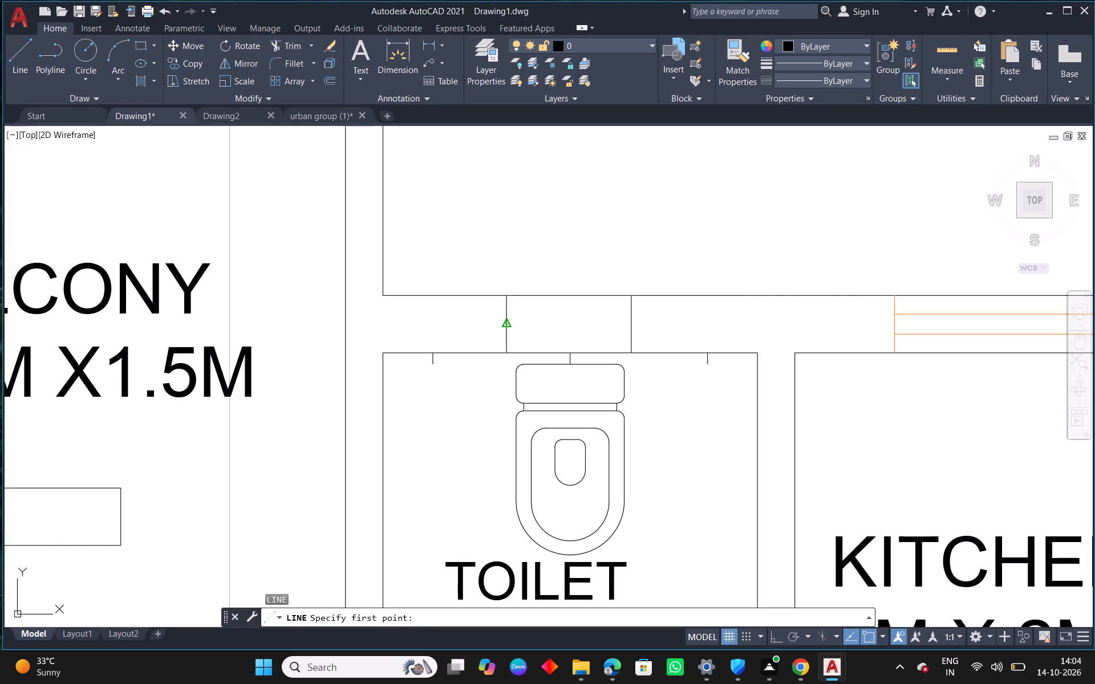
left_click(635, 327)
key("Escape")
Offset the toilet opening's middle line by 0.04 to both sides and delete the original middle line.
type("o 0.04")
key("Return")
scroll(594, 315, "up", 1)
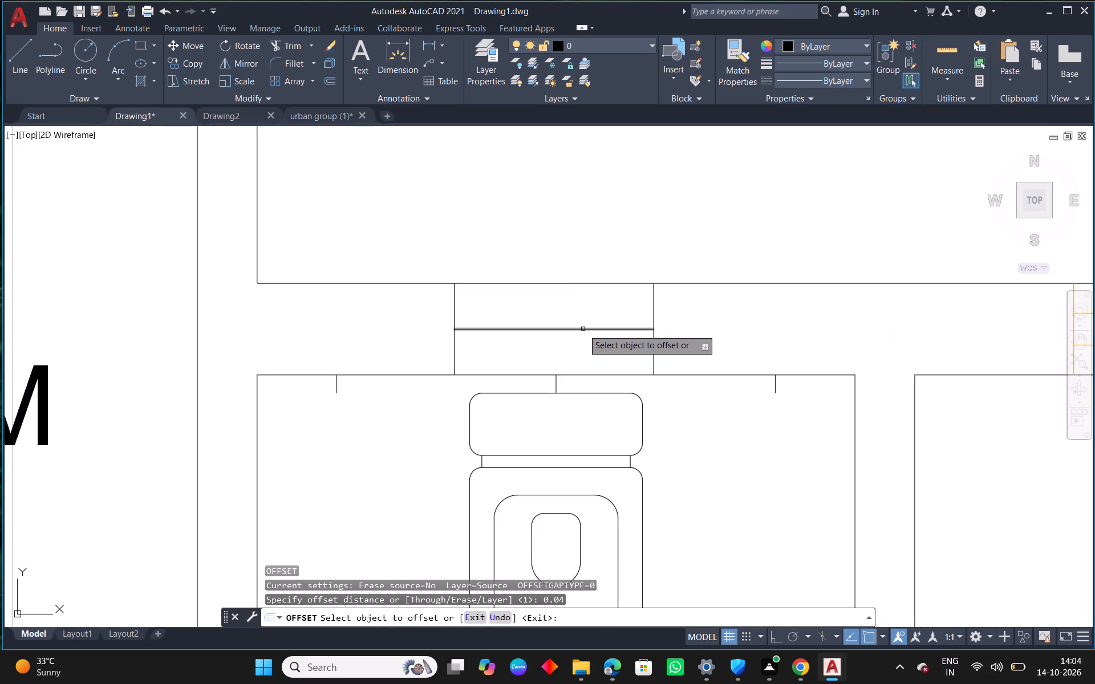
left_click(583, 329)
left_click(580, 308)
left_click(581, 329)
left_click(579, 360)
key("Escape")
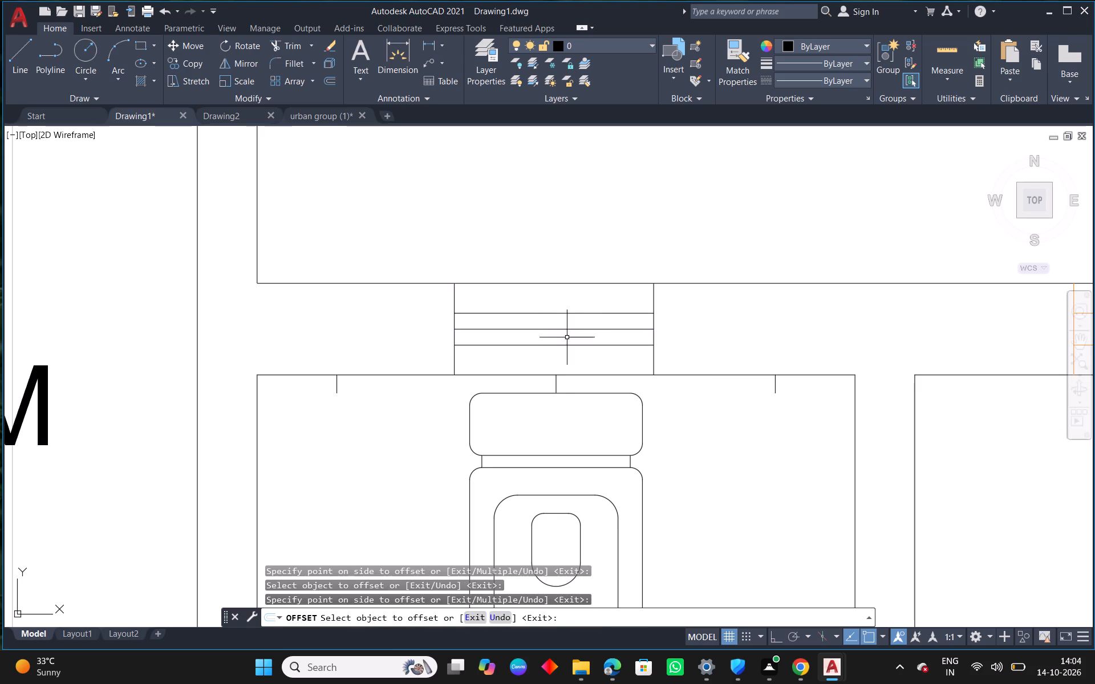
left_click(554, 328)
key("Delete")
Give the toilet opening's two horizontal lines a dashed linetype with a linetype scale of 0.05.
left_click(551, 352)
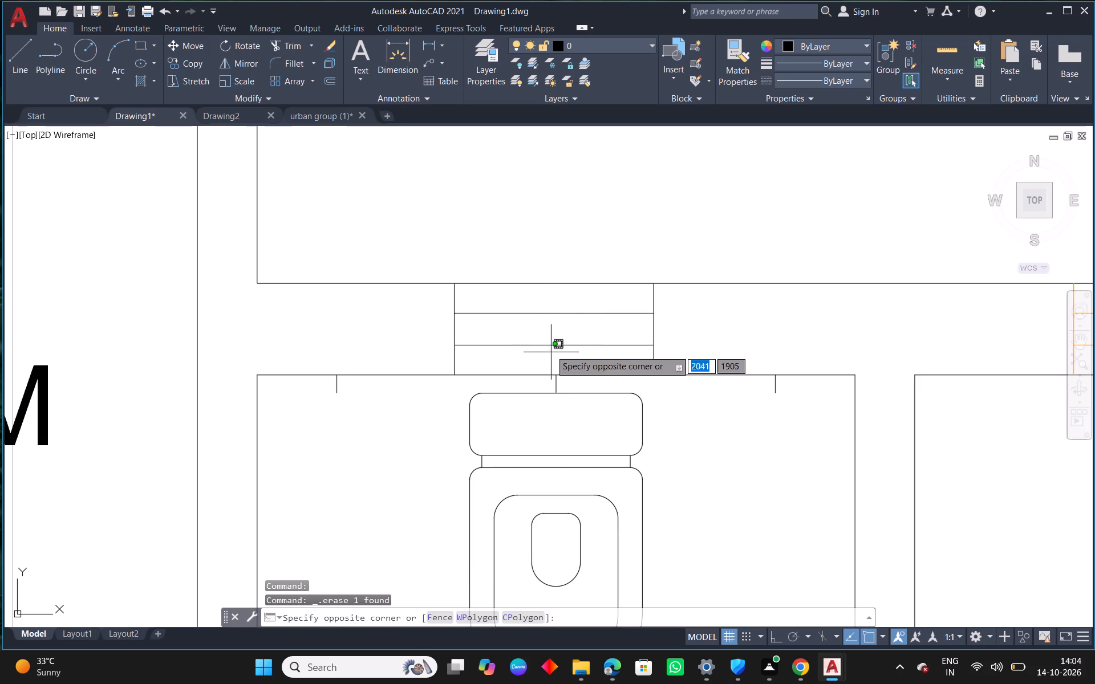
left_click(522, 291)
key("ctrl+1")
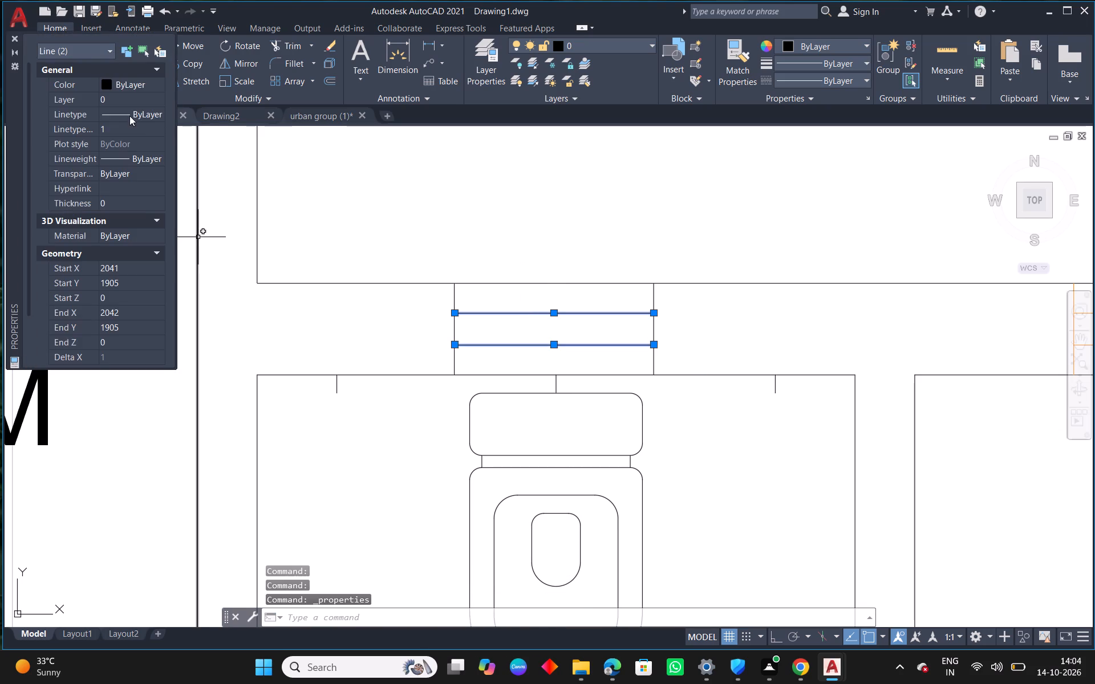
left_click(129, 116)
left_click(142, 120)
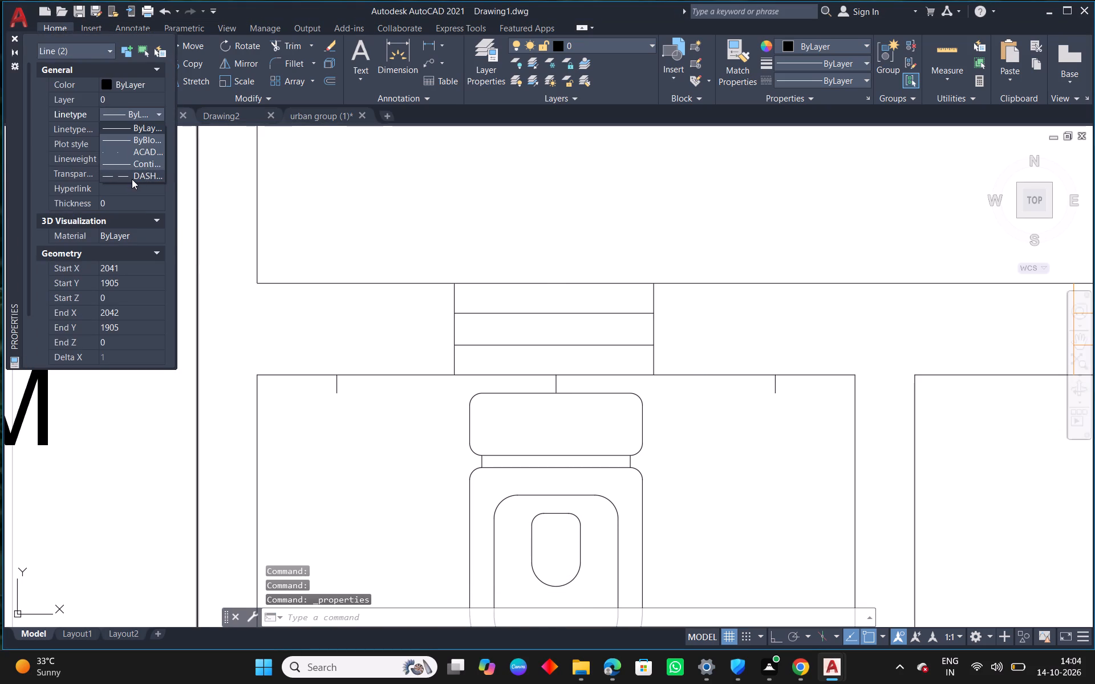
left_click(132, 179)
left_click(125, 133)
key("BackSpace")
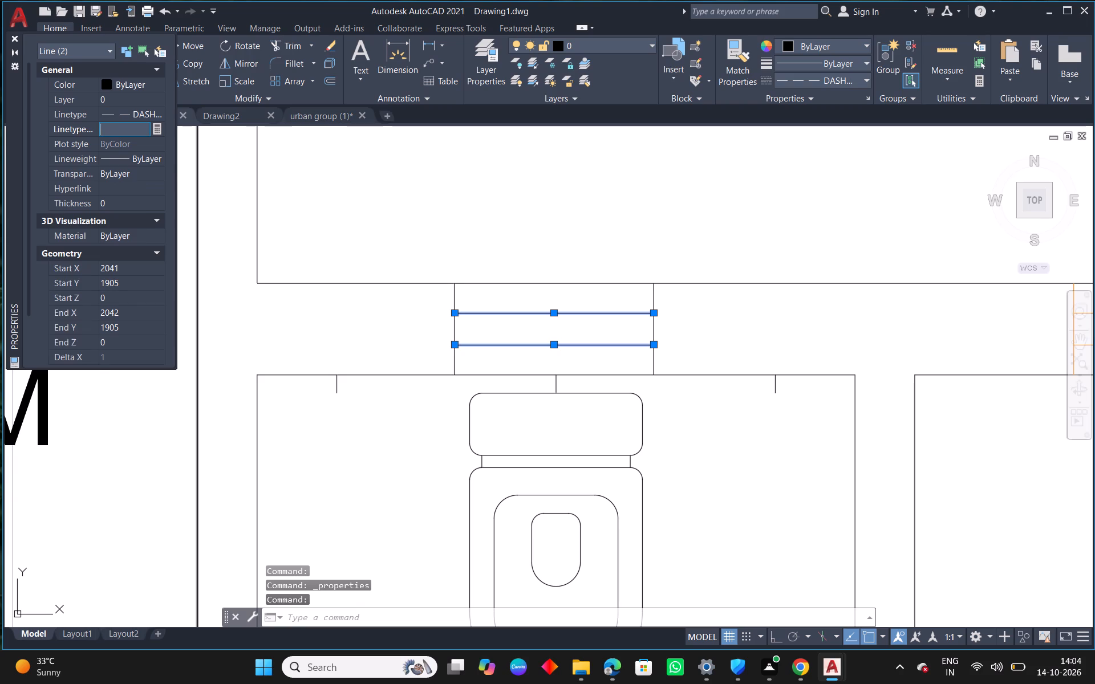
type("0.05")
key("Return")
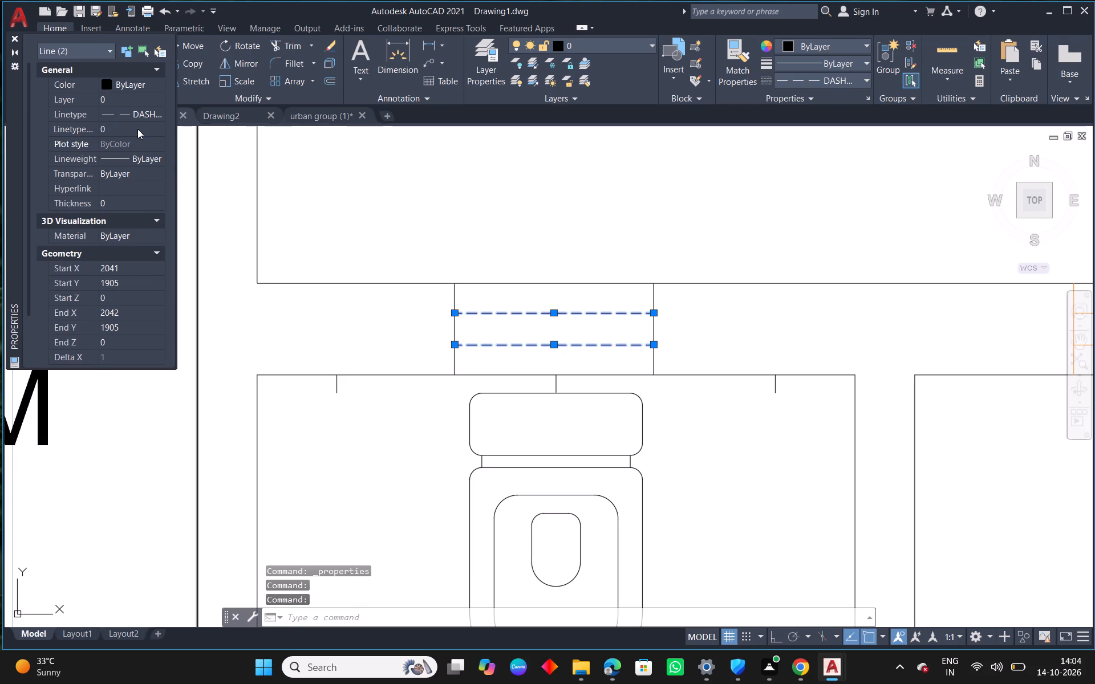
Put the toilet ventilator's four lines on the blue layer.
key("Escape")
scroll(707, 324, "down", 1)
scroll(699, 324, "up", 2)
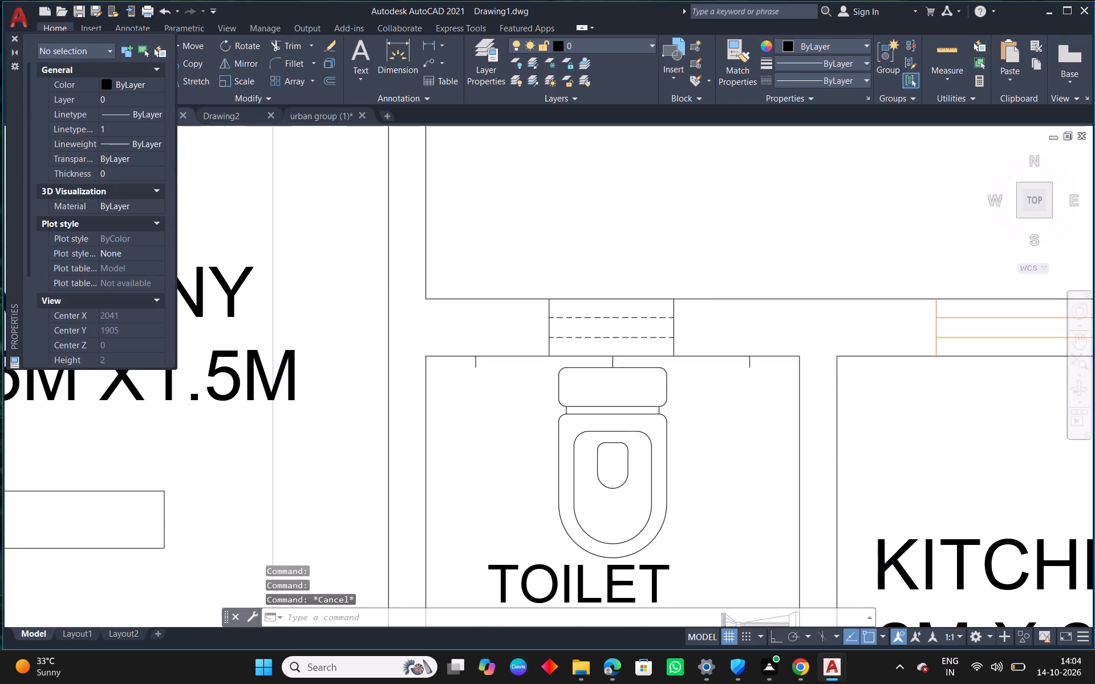
left_click_drag(680, 294, 636, 312)
left_click(271, 371)
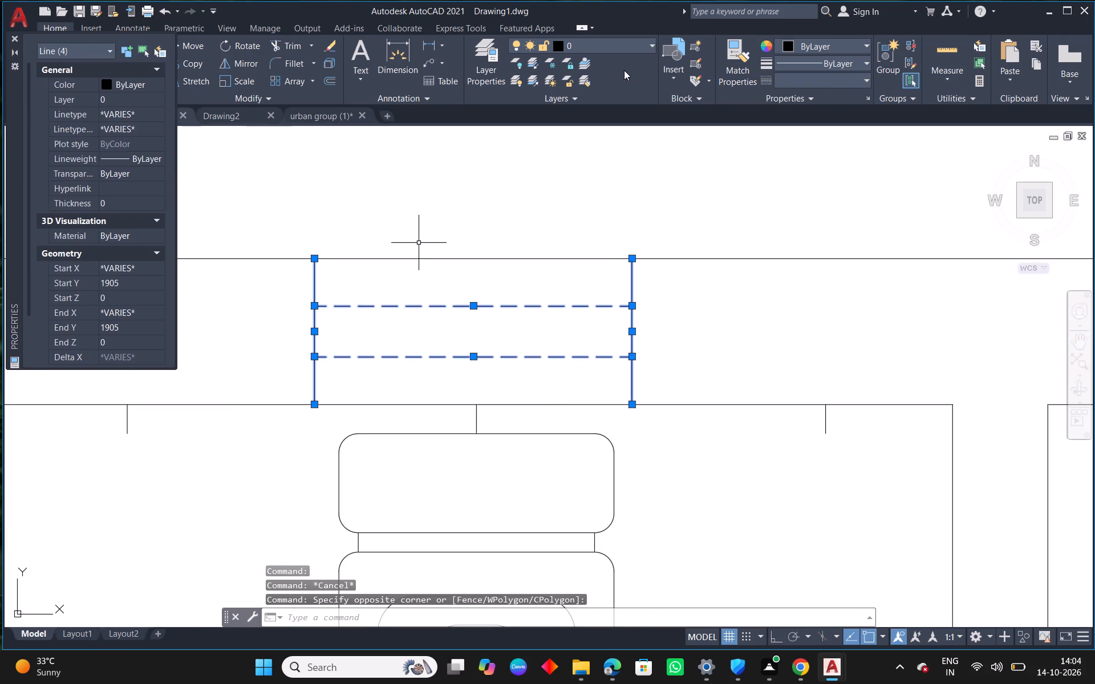
left_click(605, 41)
left_click(575, 97)
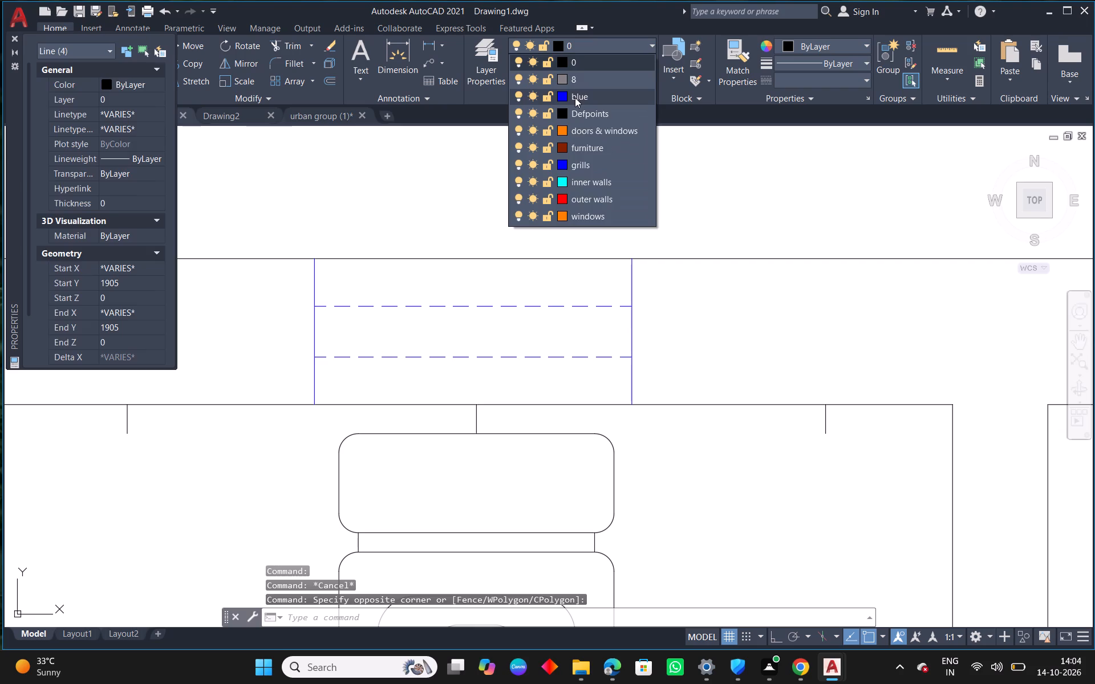
key("Escape")
Change the colour of the ventilator's two end lines to black.
scroll(623, 268, "down", 3)
scroll(678, 333, "down", 2)
middle_click_drag(834, 424, 778, 325)
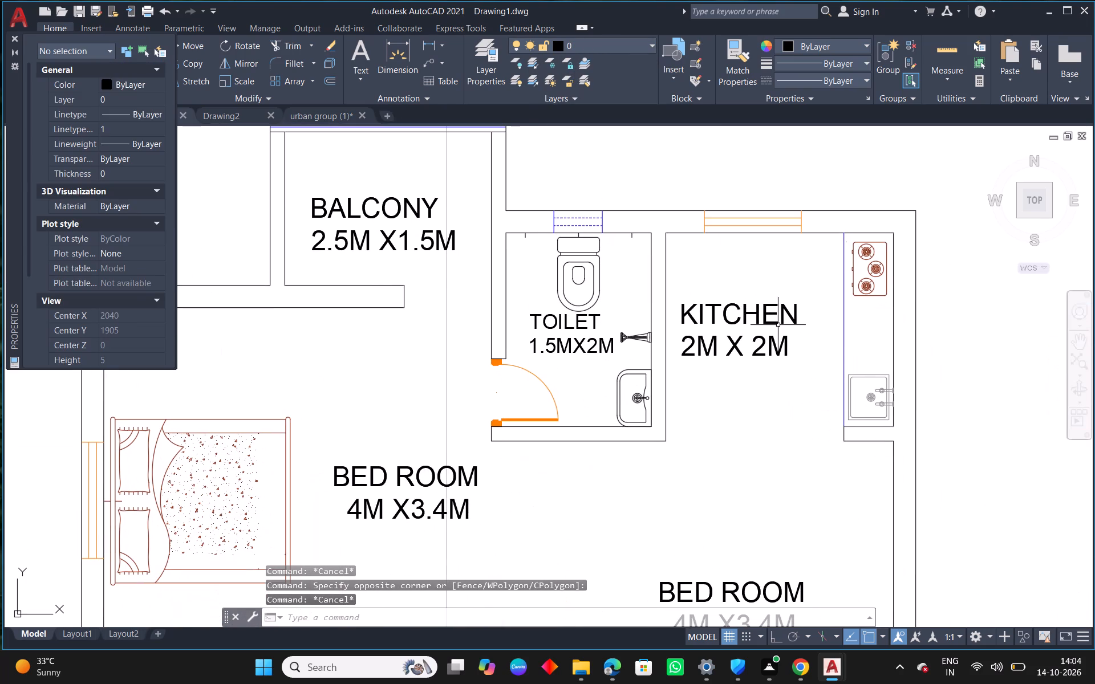
scroll(643, 296, "down", 1)
middle_click_drag(843, 416, 822, 390)
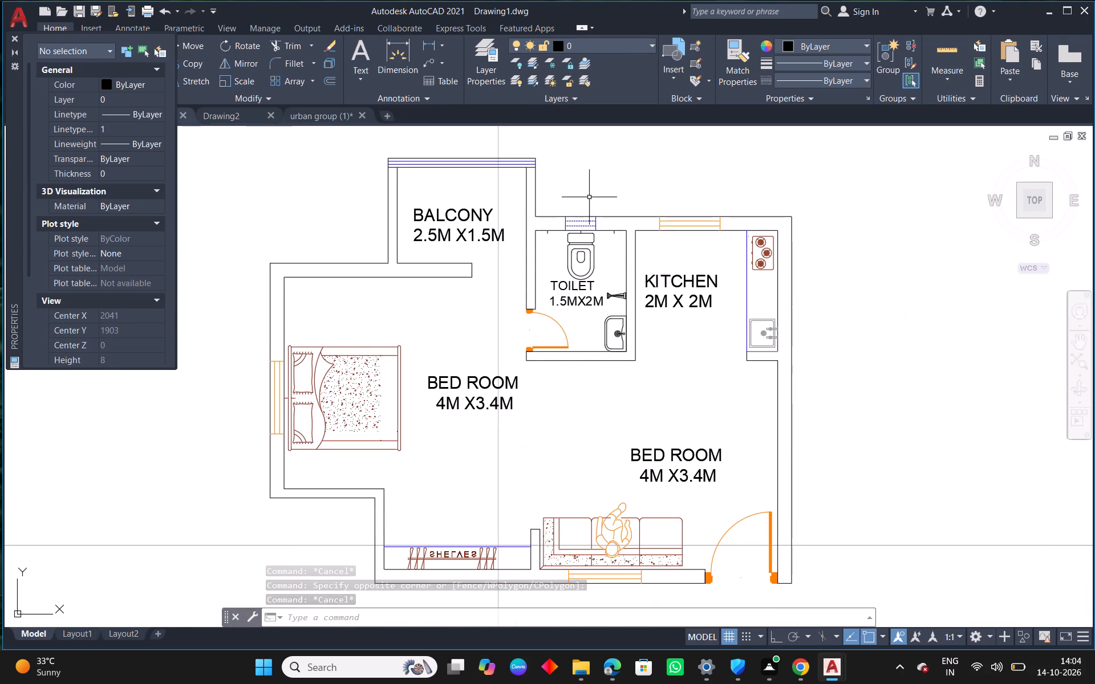
scroll(589, 197, "up", 4)
left_click_drag(642, 291, 635, 291)
left_click(609, 291)
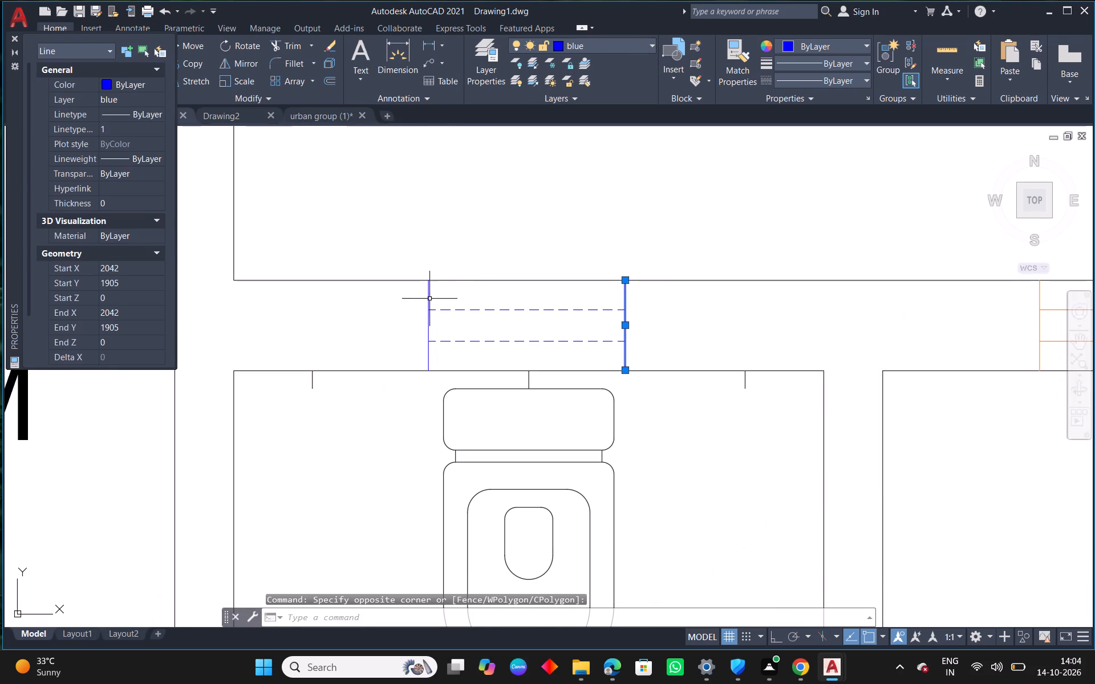
left_click(429, 294)
left_click(838, 39)
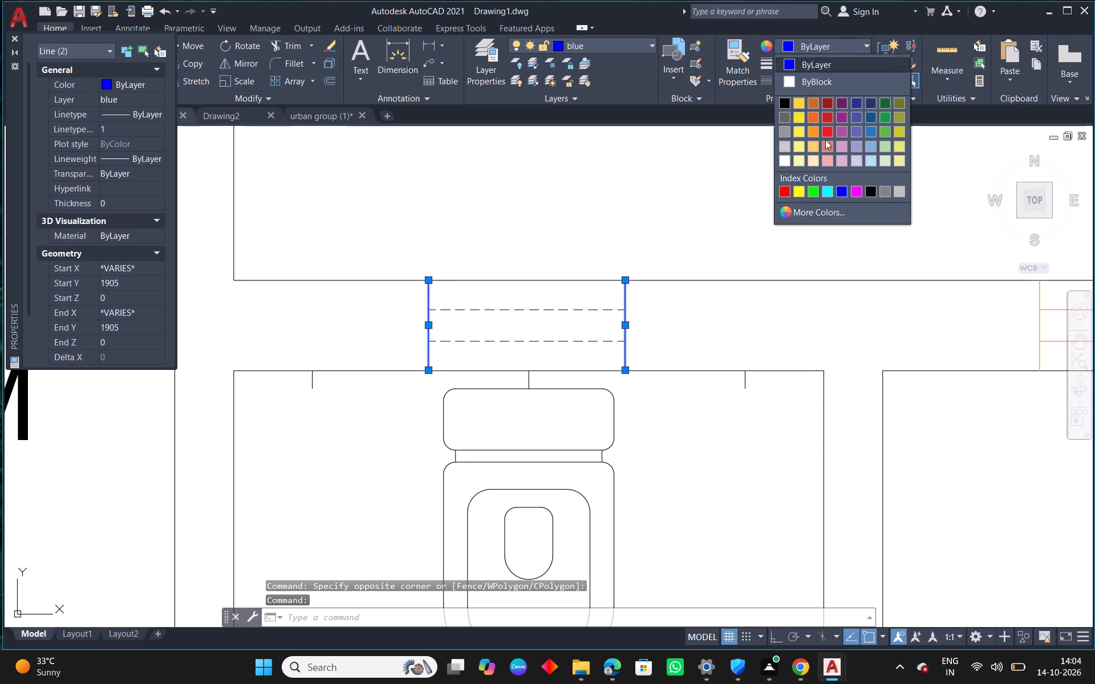
left_click(867, 189)
key("Escape")
scroll(629, 310, "down", 2)
key("Escape")
scroll(685, 350, "down", 2)
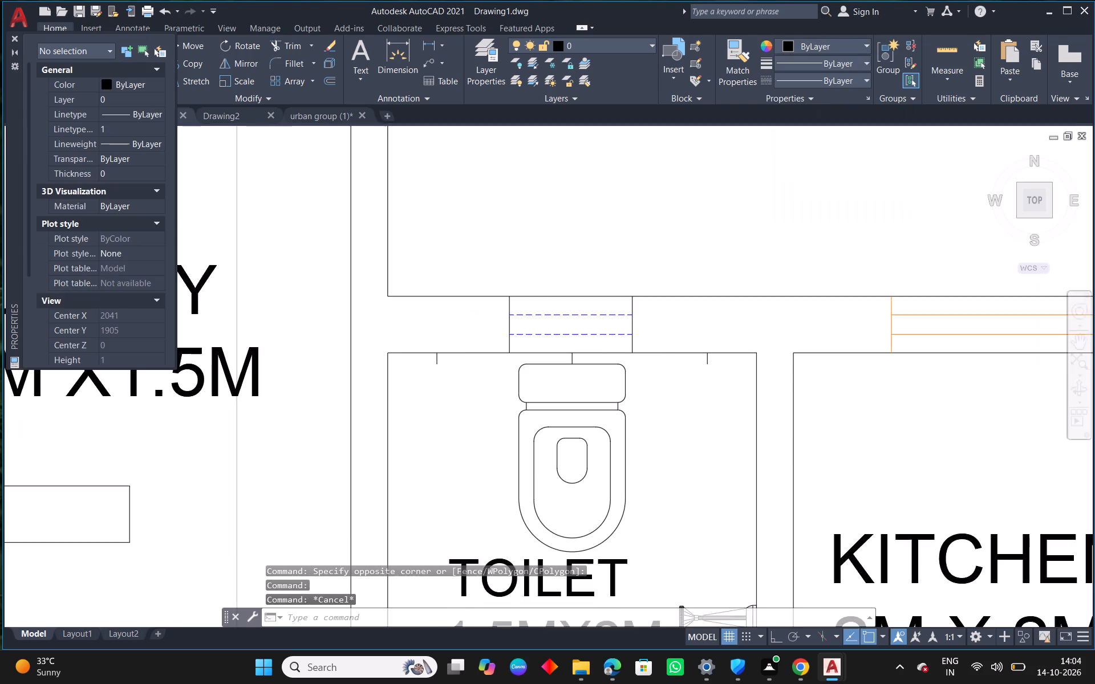
Look over the whole floor plan, including the outer wall around the shelves and sofa.
middle_click_drag(843, 414, 773, 300)
scroll(773, 300, "down", 1)
middle_click_drag(958, 422, 958, 365)
scroll(957, 364, "down", 1)
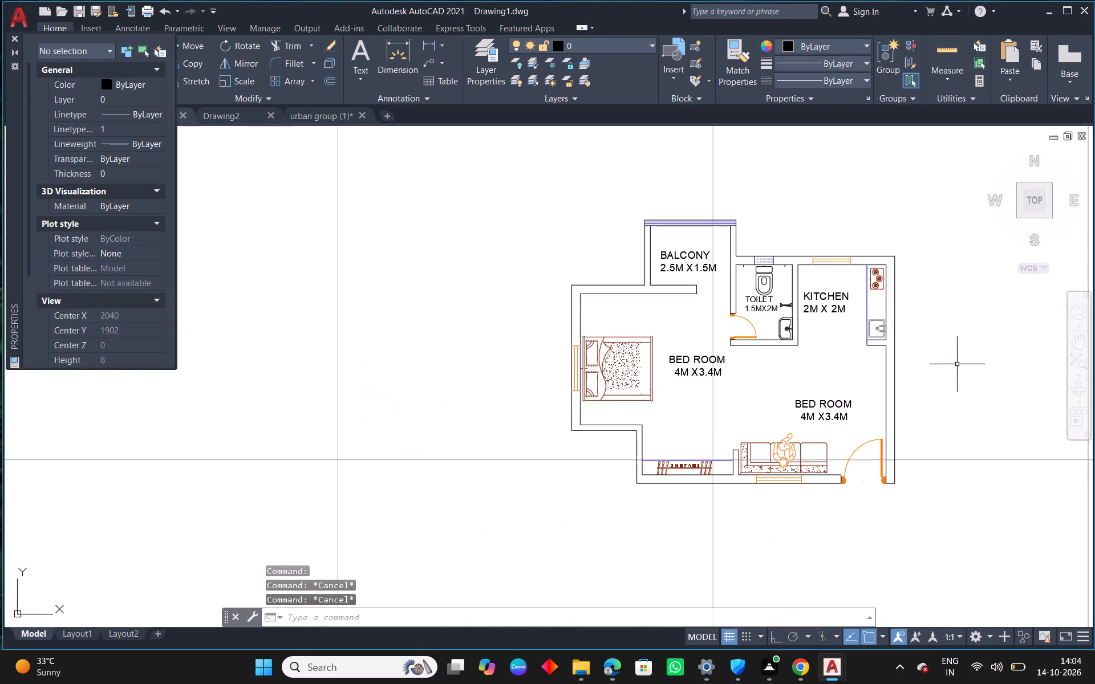
scroll(698, 501, "up", 2)
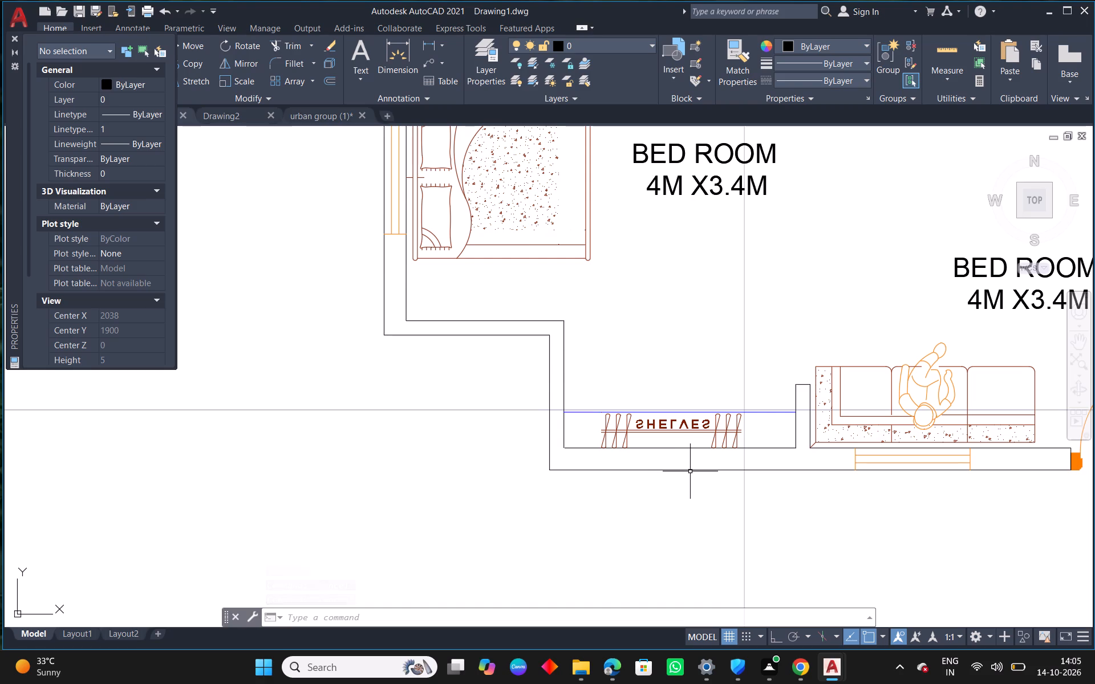
scroll(594, 377, "down", 1)
middle_click_drag(741, 402, 602, 464)
scroll(602, 464, "down", 1)
middle_click_drag(838, 393, 801, 372)
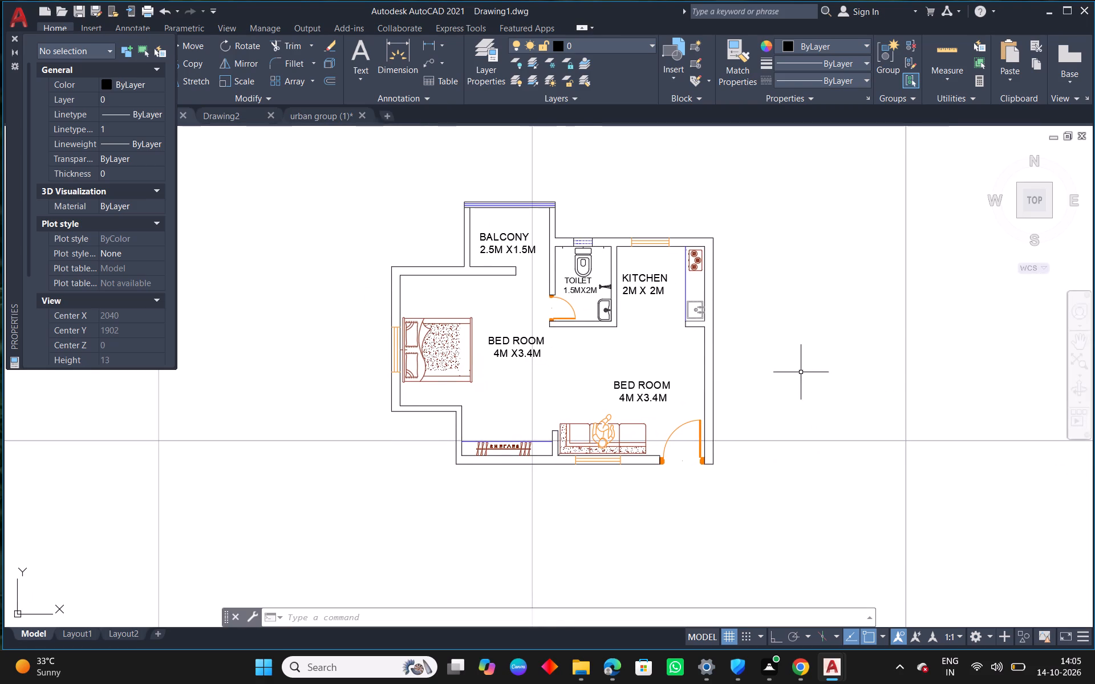
Move the BALCONY label and its size text upward, closer to the balcony's grill, leaving a small gap.
scroll(544, 237, "up", 2)
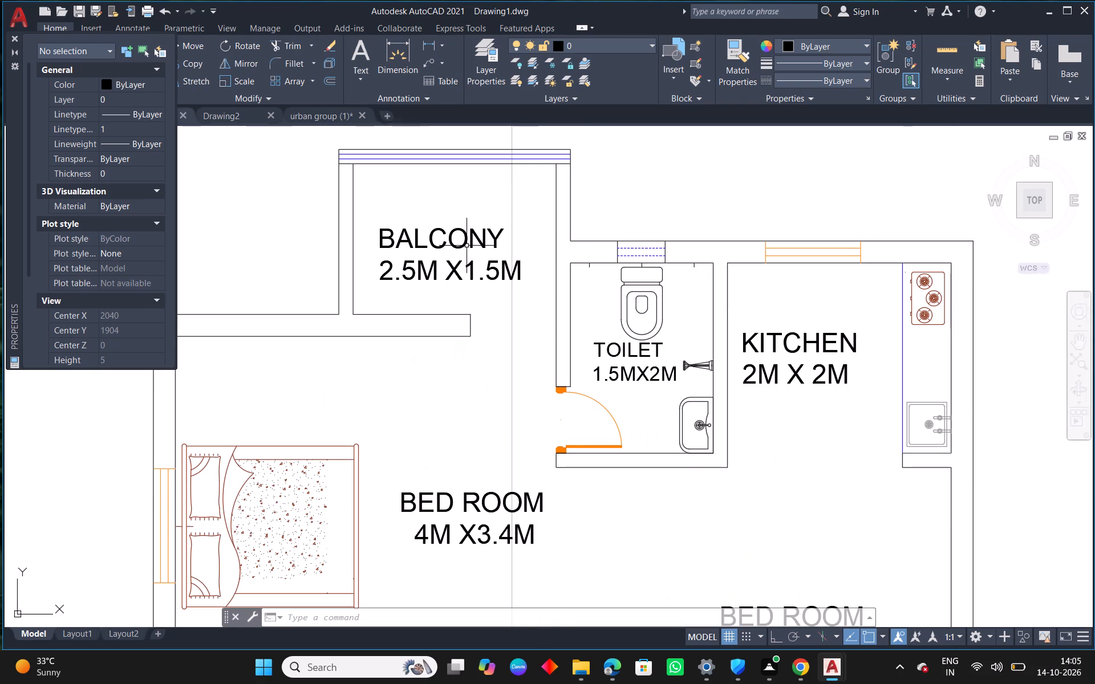
left_click(467, 246)
left_click(379, 281)
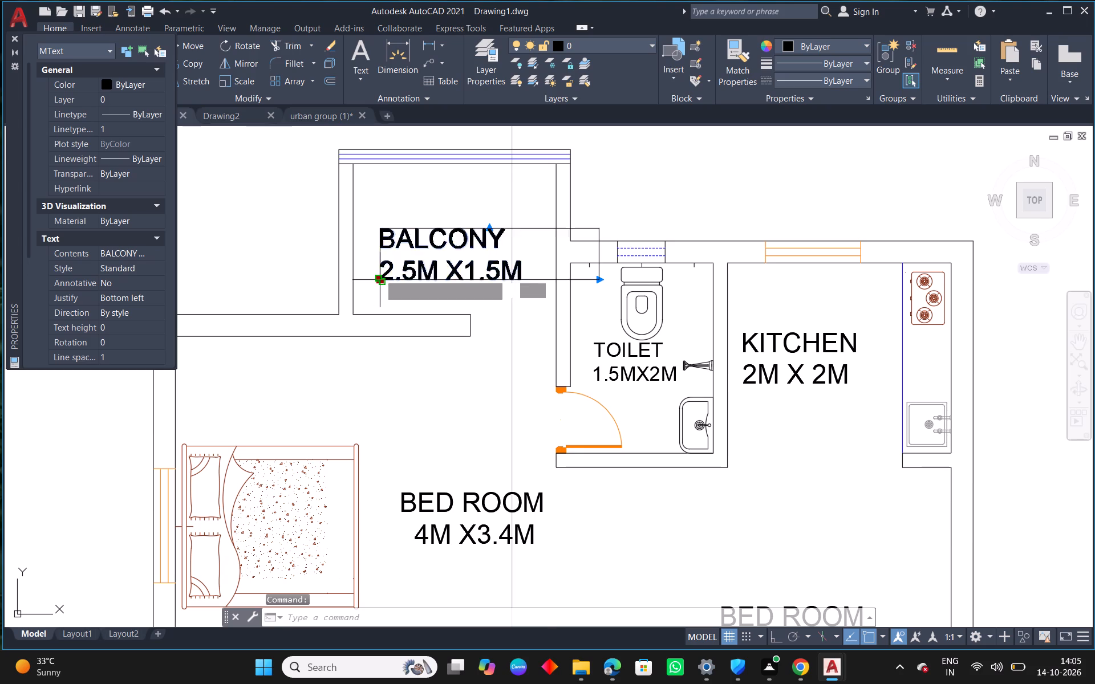
left_click(372, 239)
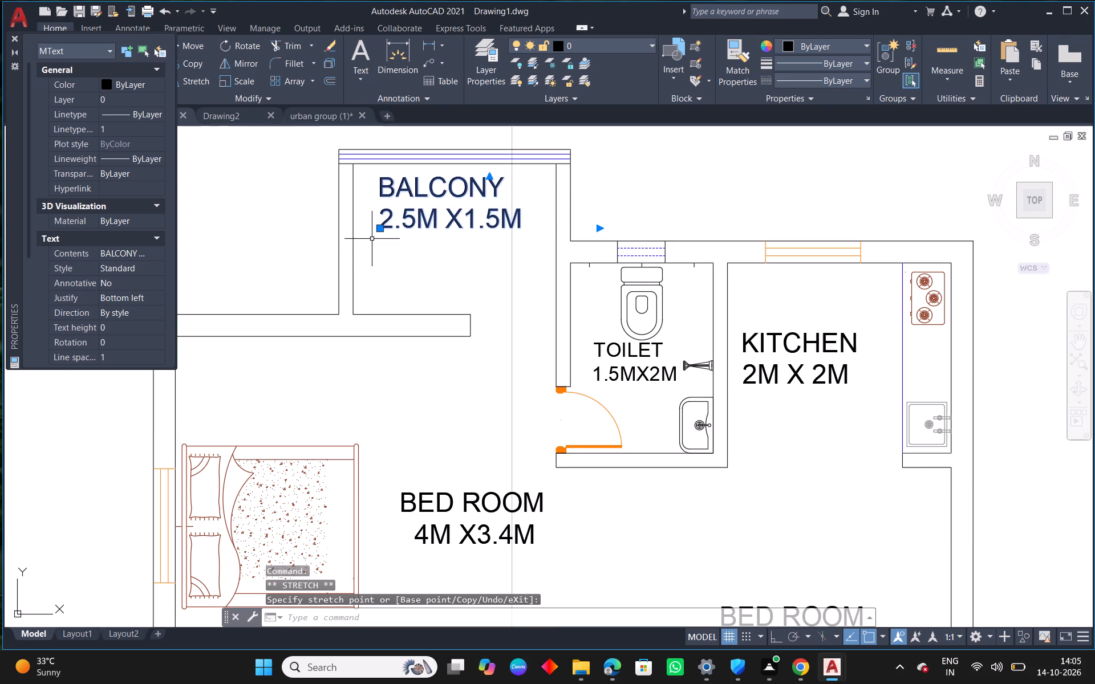
key("Escape")
scroll(654, 282, "down", 1)
scroll(507, 253, "up", 1)
left_click(501, 233)
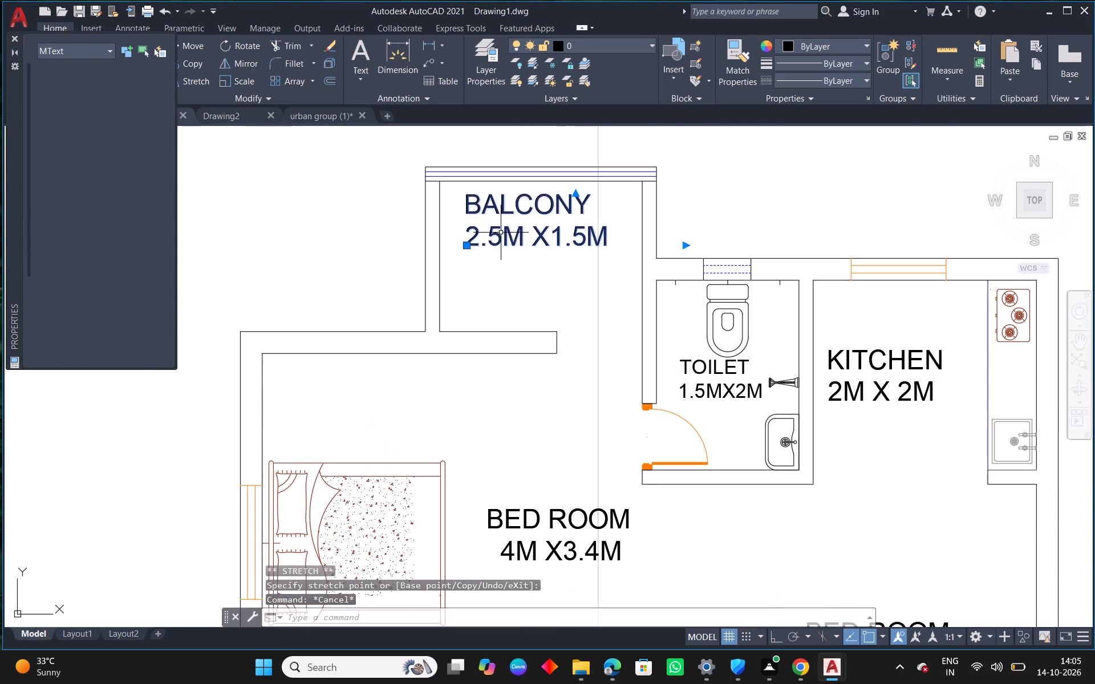
scroll(472, 250, "up", 2)
left_click(457, 240)
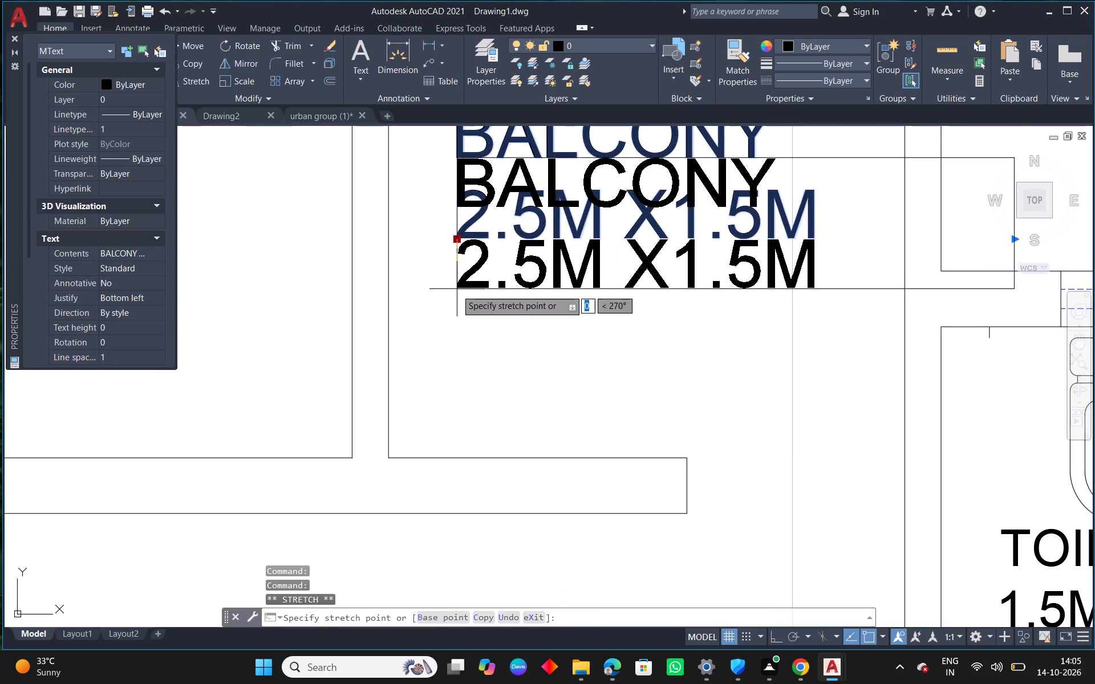
left_click(456, 290)
key("Escape")
Save the drawing under the name ss.
scroll(557, 275, "down", 5)
middle_click_drag(729, 332, 620, 249)
left_click(760, 461)
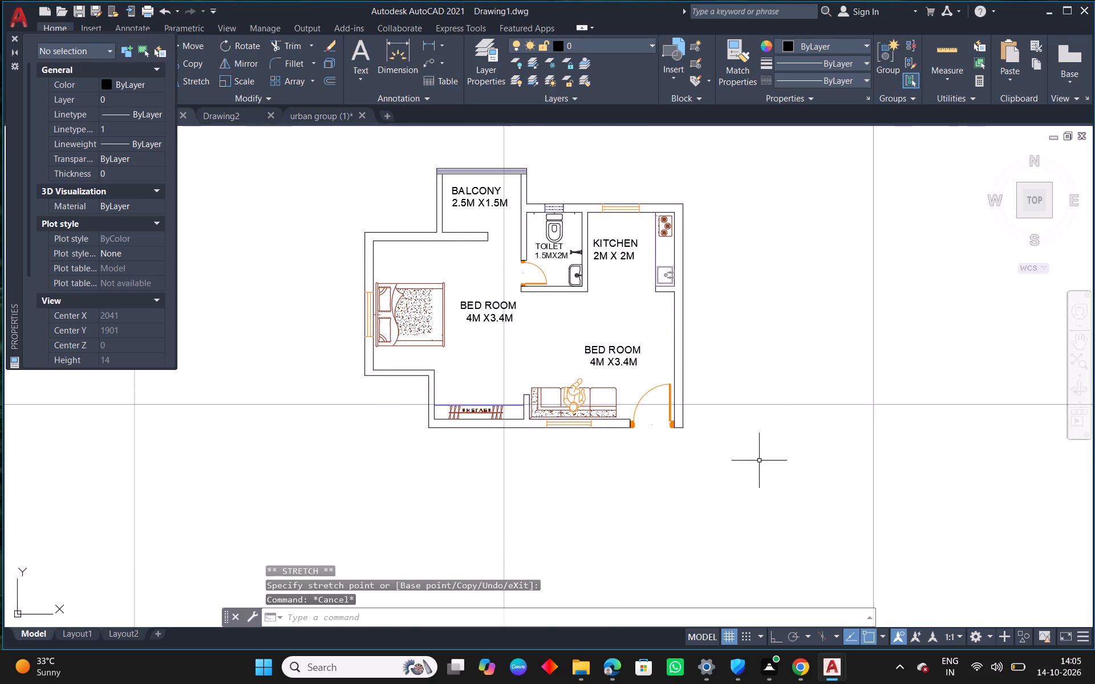
left_click(287, 154)
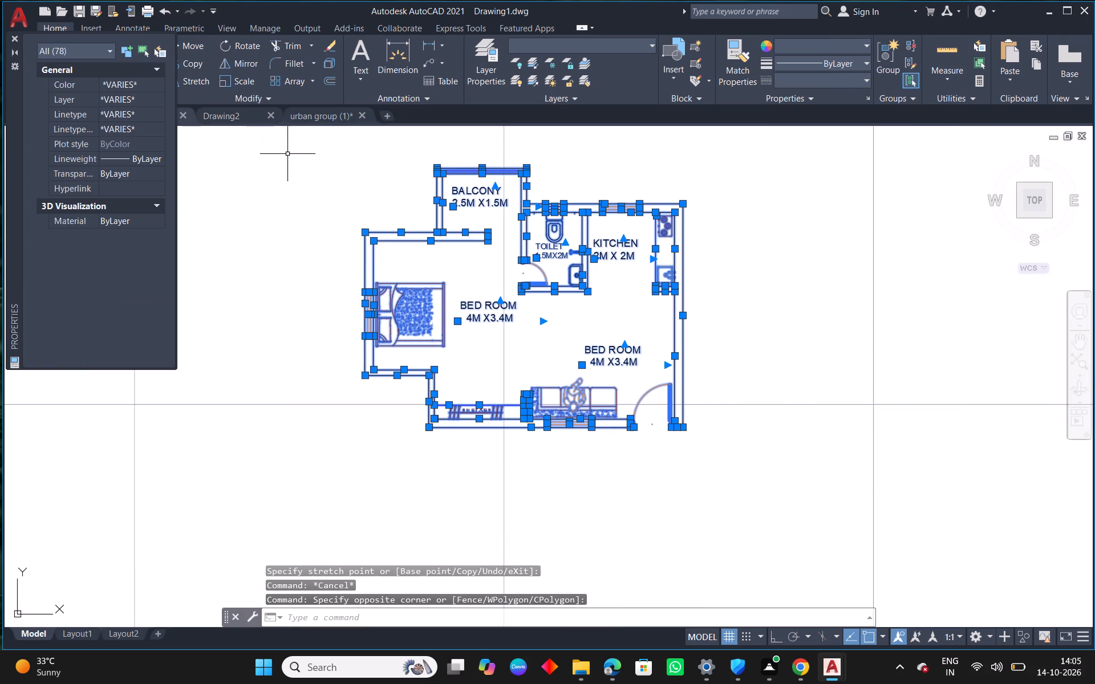
key("ctrl+s")
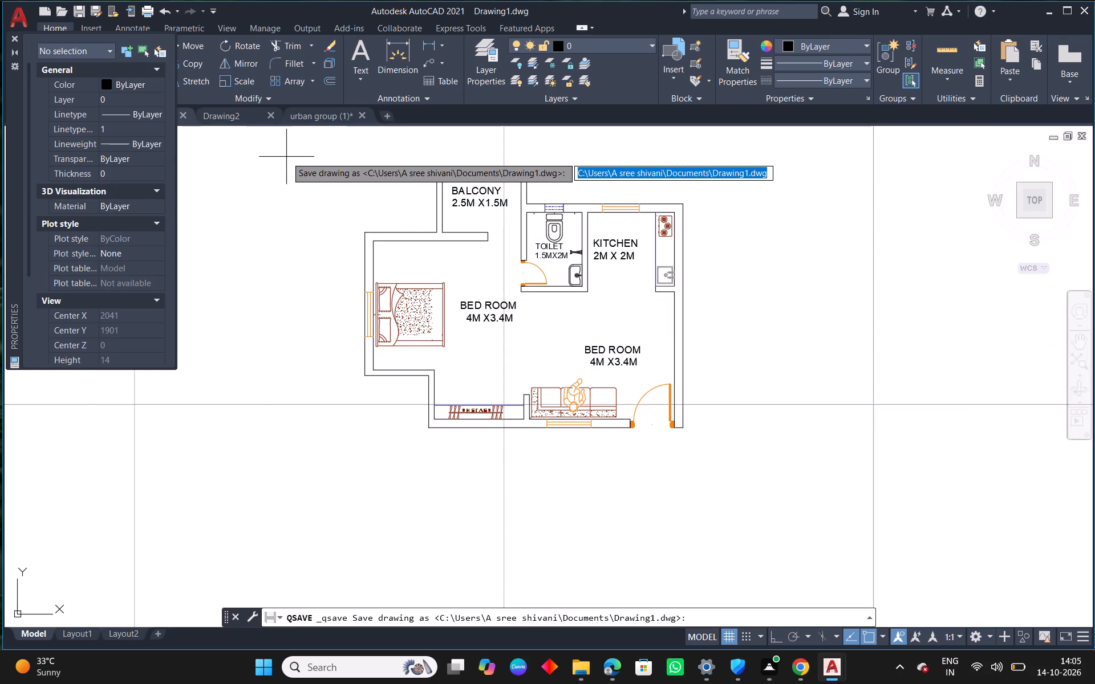
key("BackSpace")
type("ss")
key("Return")
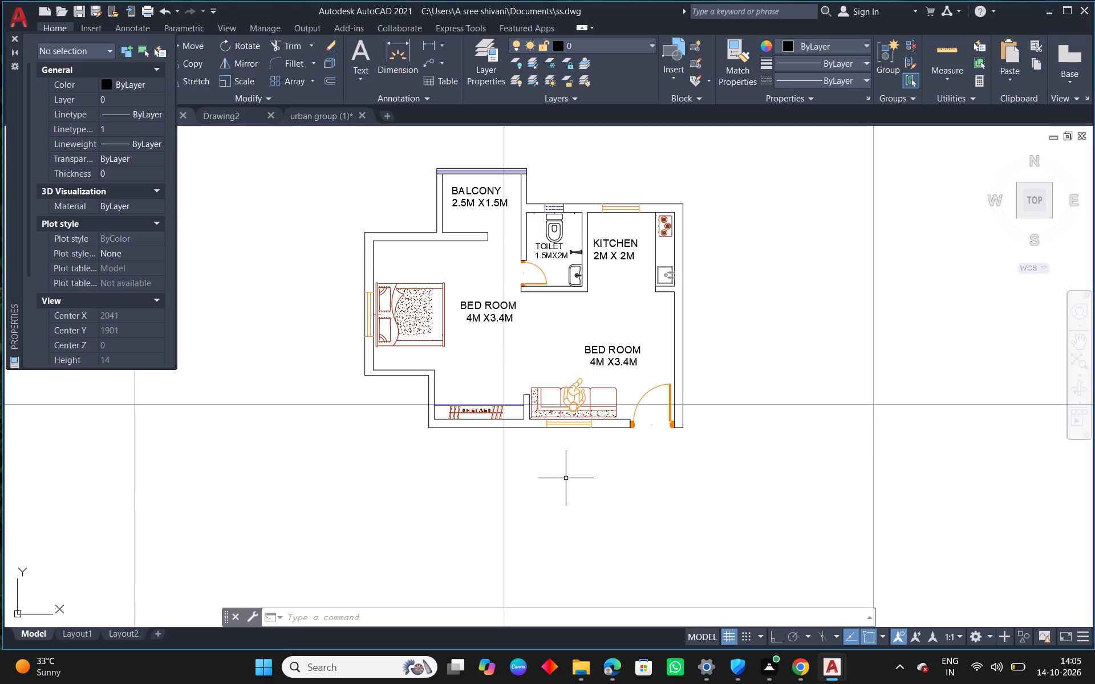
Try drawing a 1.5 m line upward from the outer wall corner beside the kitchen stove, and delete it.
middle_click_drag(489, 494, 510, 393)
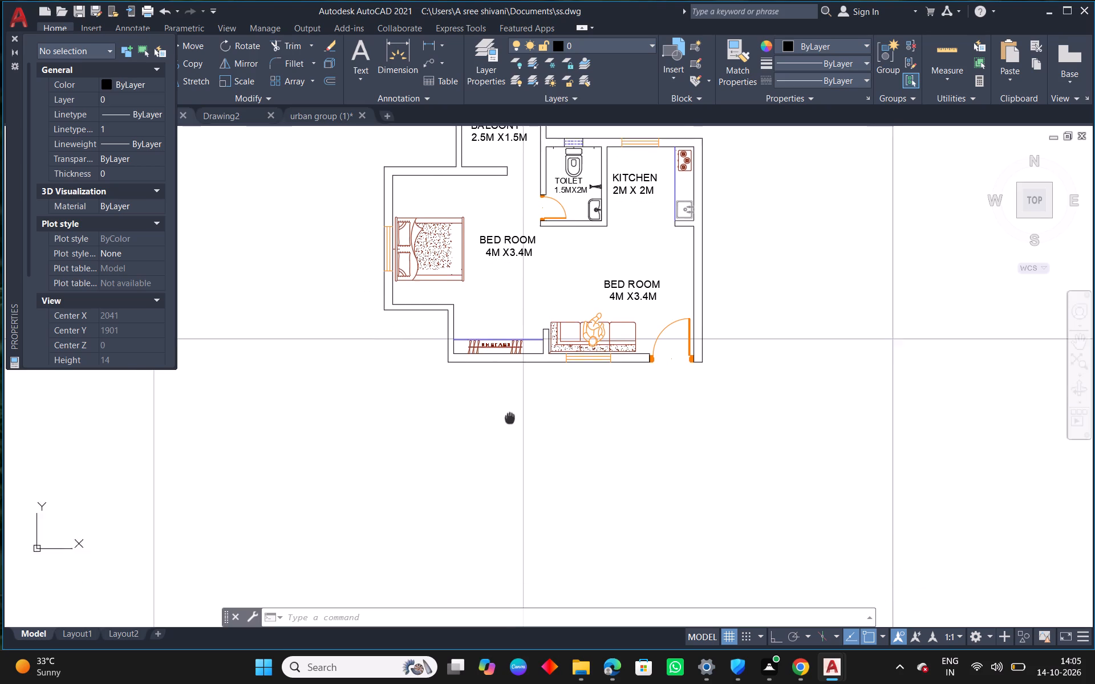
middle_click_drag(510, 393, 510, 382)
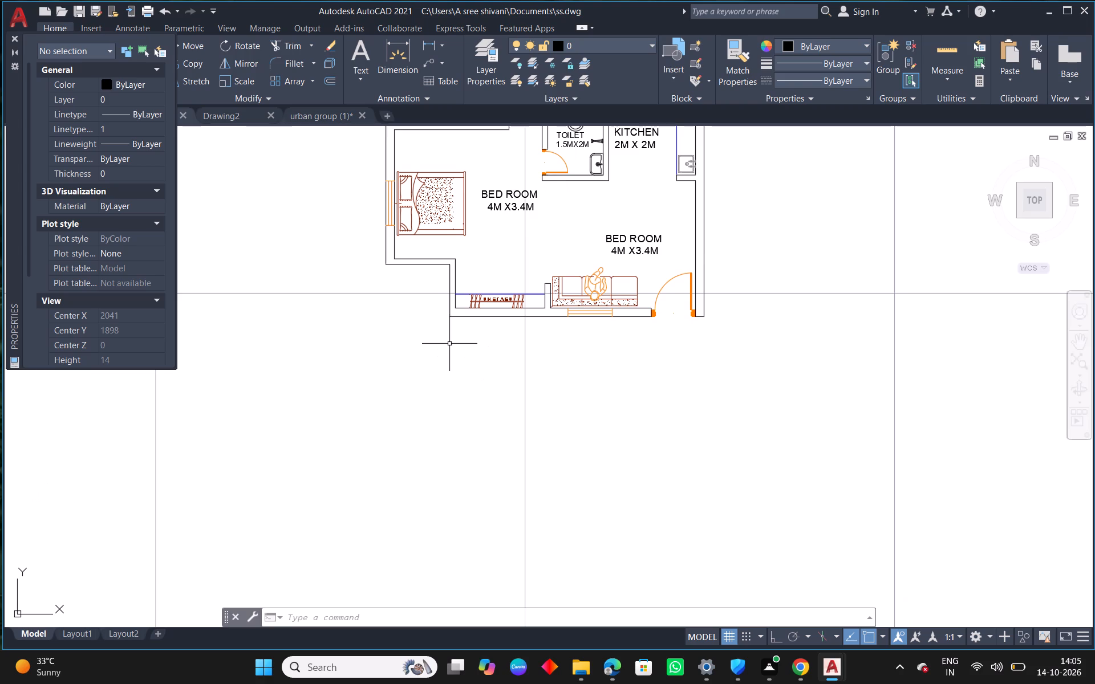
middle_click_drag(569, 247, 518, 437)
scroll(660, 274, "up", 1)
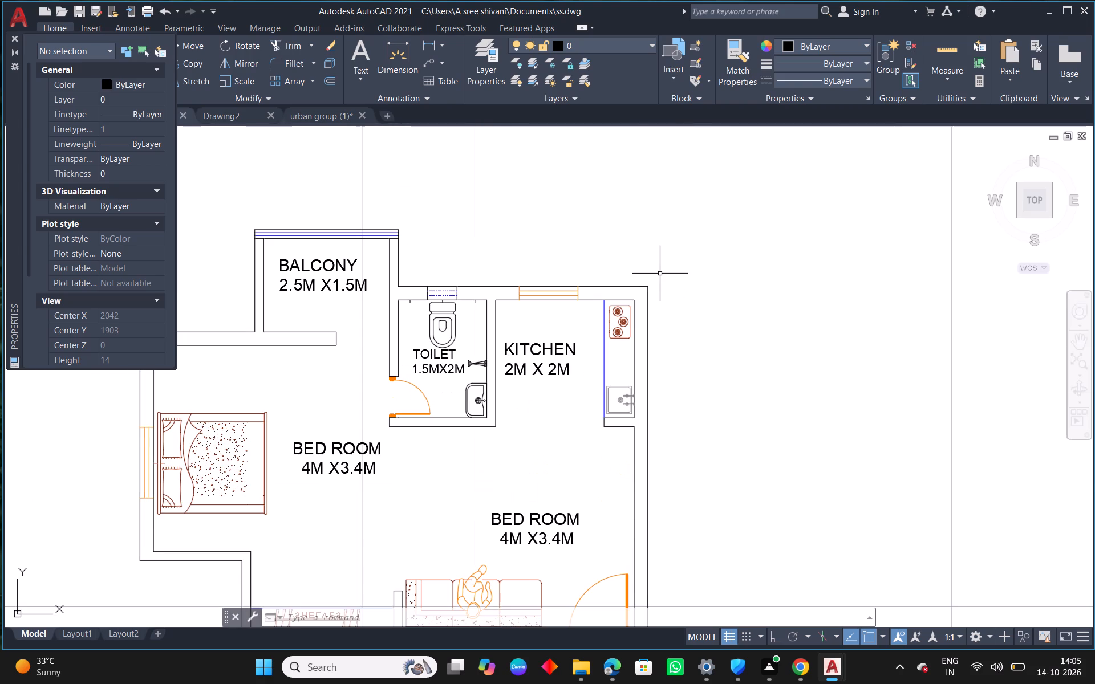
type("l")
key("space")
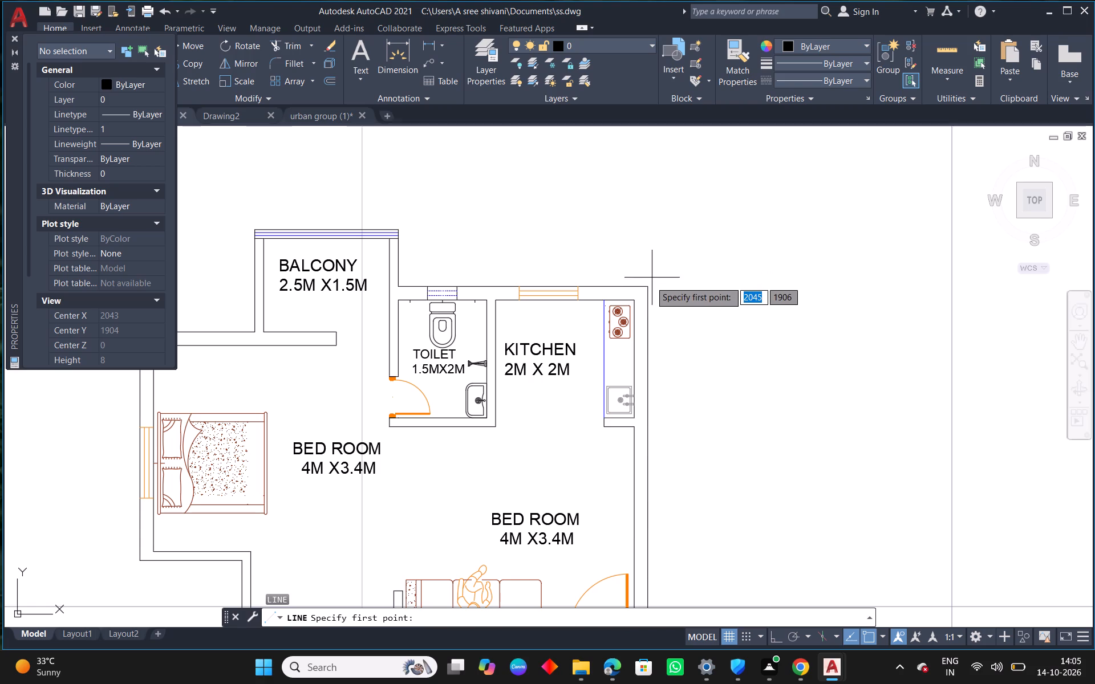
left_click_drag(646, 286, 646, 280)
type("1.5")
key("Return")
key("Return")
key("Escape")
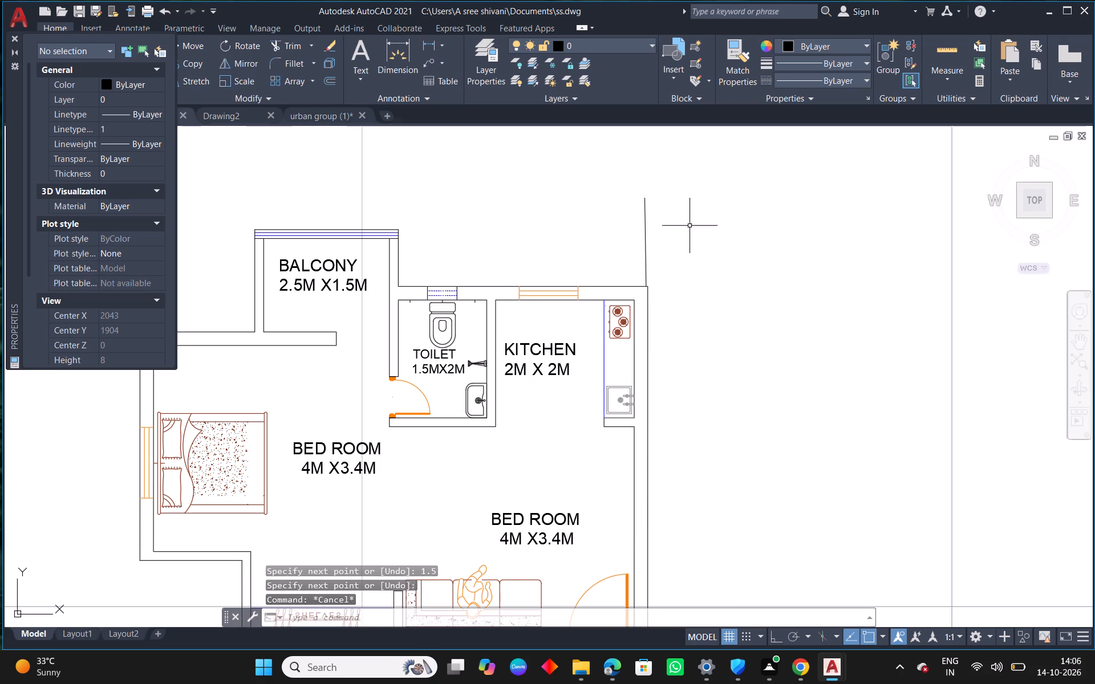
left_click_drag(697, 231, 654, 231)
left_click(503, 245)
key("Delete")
Turn on Ortho and draw a 1.5 m vertical line upward from the outer wall corner beside the kitchen stove.
left_click(777, 642)
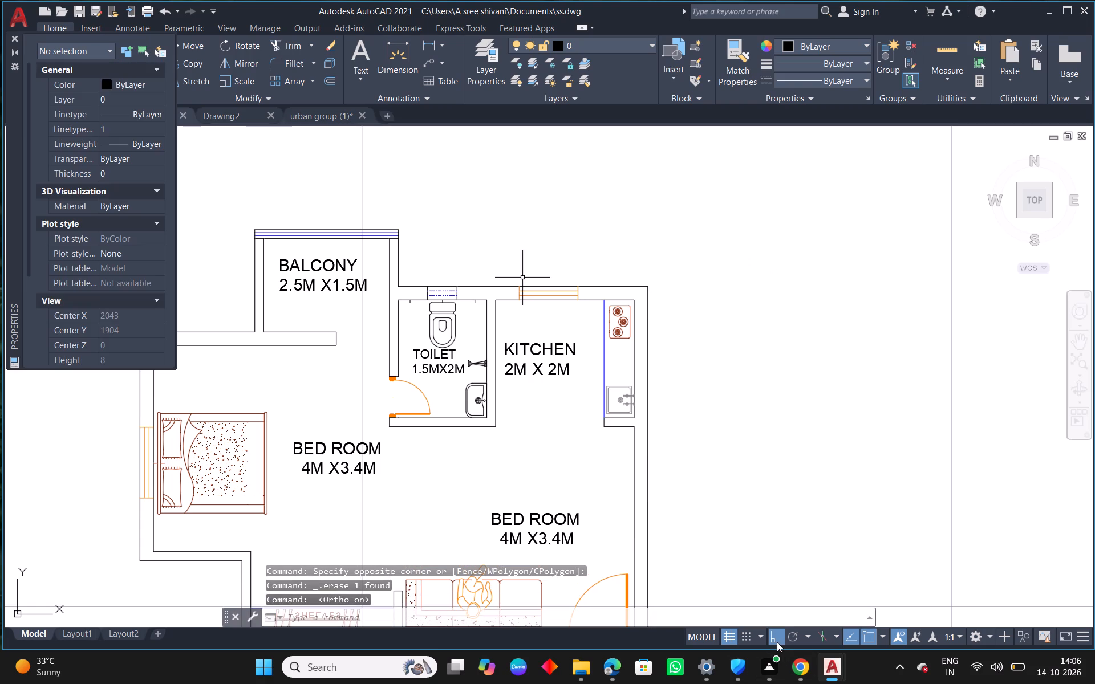
key("l")
key("space")
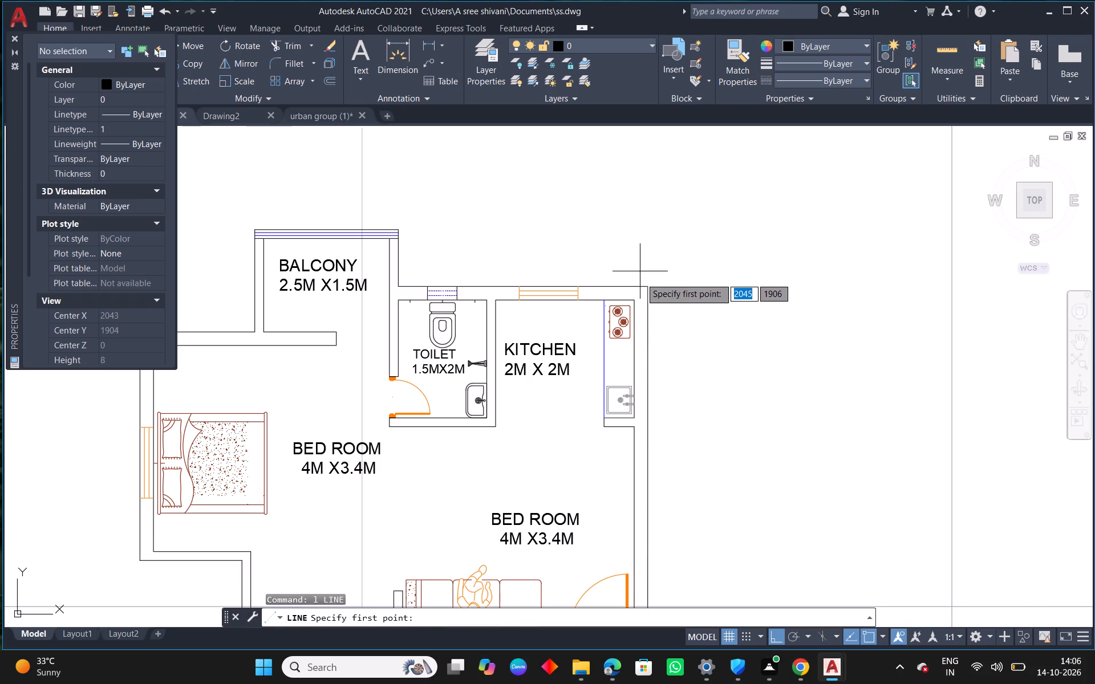
left_click(647, 288)
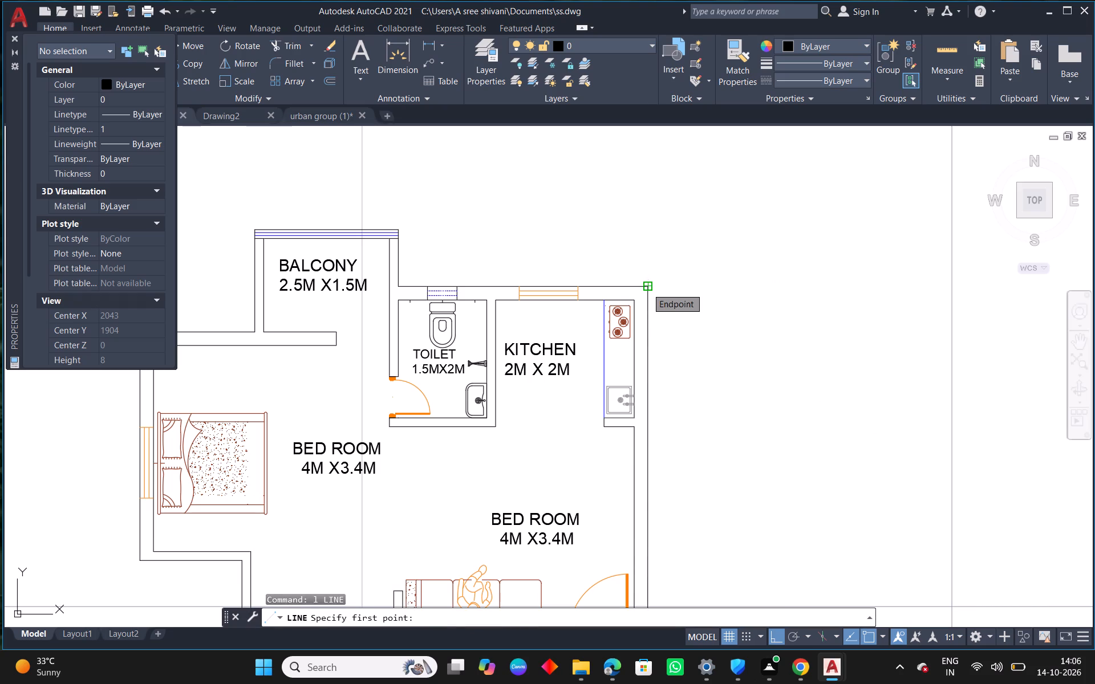
type("1.5")
key("Return")
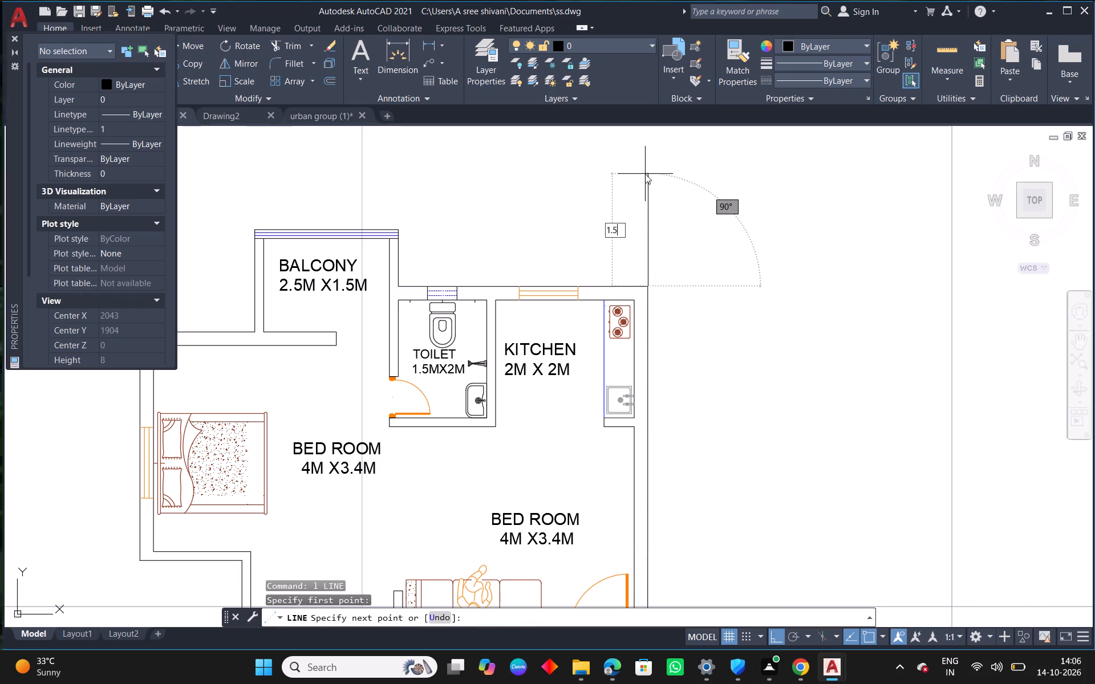
key("Return")
key("Escape")
Offset the new vertical line by 0.15 m toward the balcony side.
type("o 0.15")
key("Return")
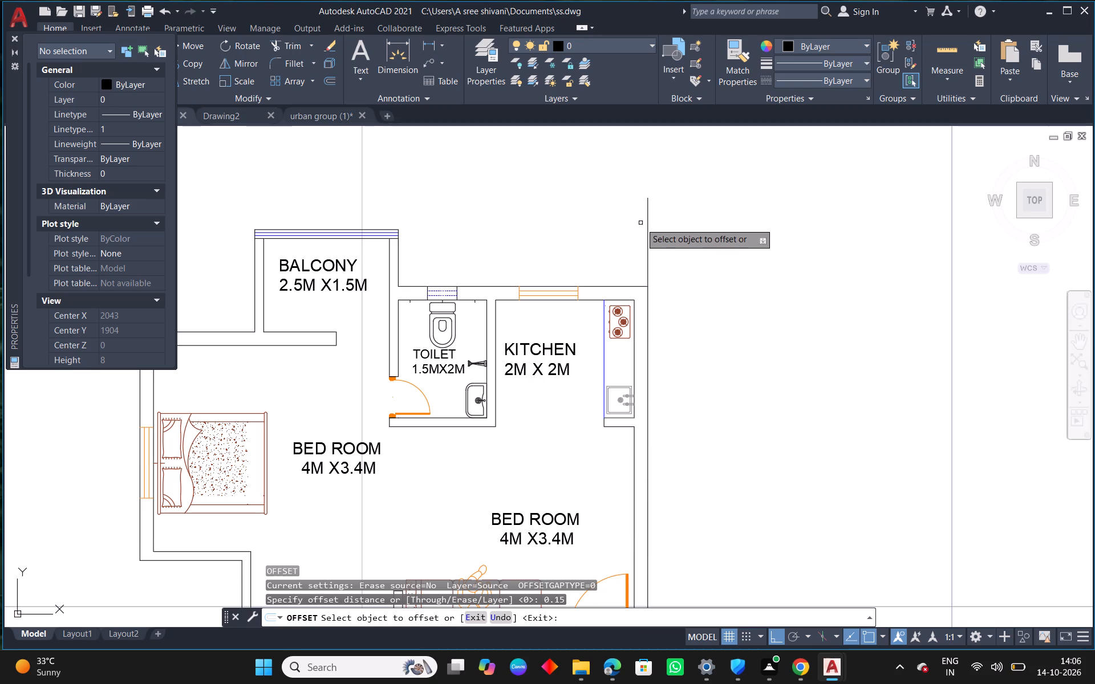
left_click(648, 234)
left_click(598, 243)
key("Escape")
Draw lines from the new wall's upper end: 2.5 m away from the balcony, 1.5 m down, and back to the kitchen corner.
middle_click_drag(671, 243, 589, 303)
scroll(678, 288, "up", 2)
middle_click_drag(646, 313, 644, 377)
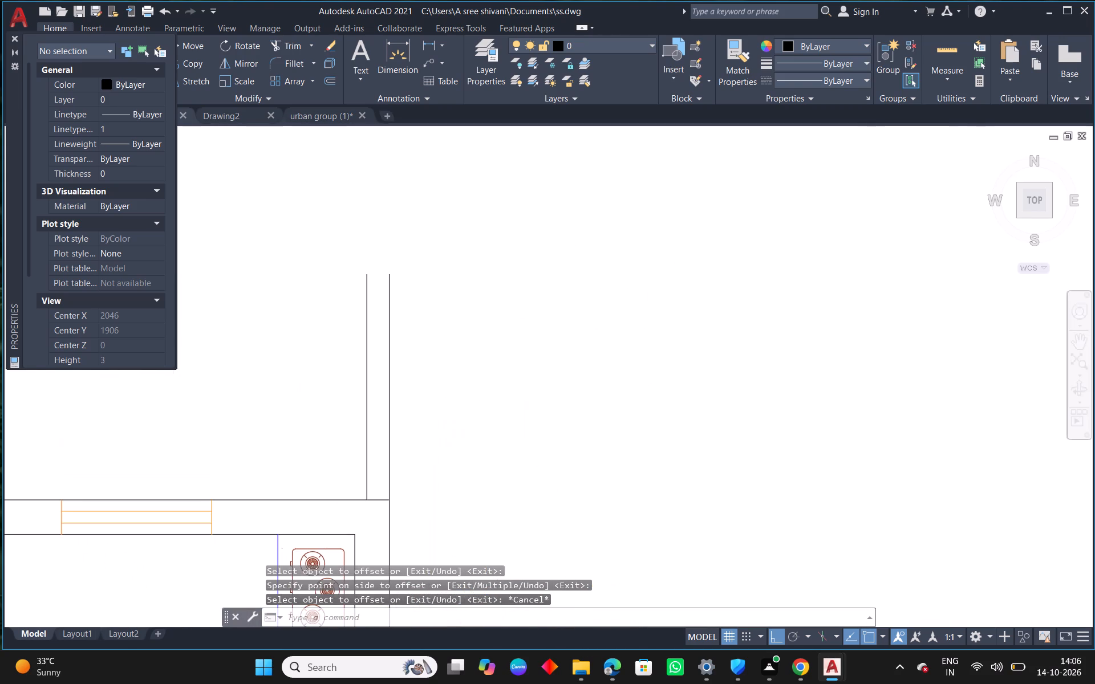
key("l")
key("space")
left_click(394, 271)
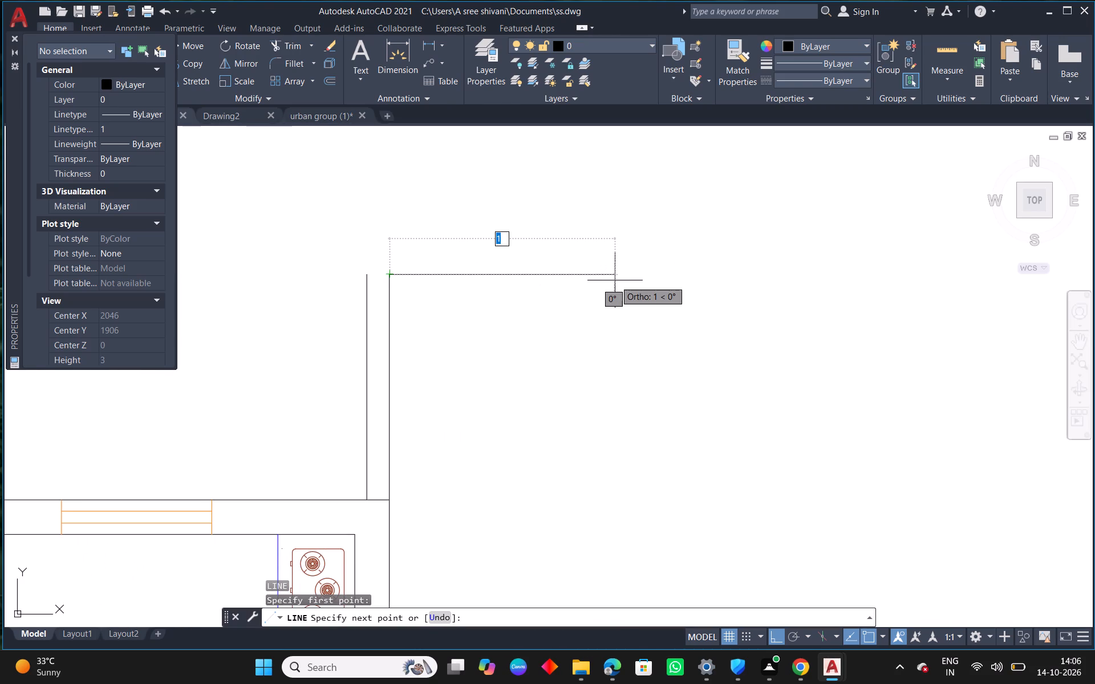
type("2.5")
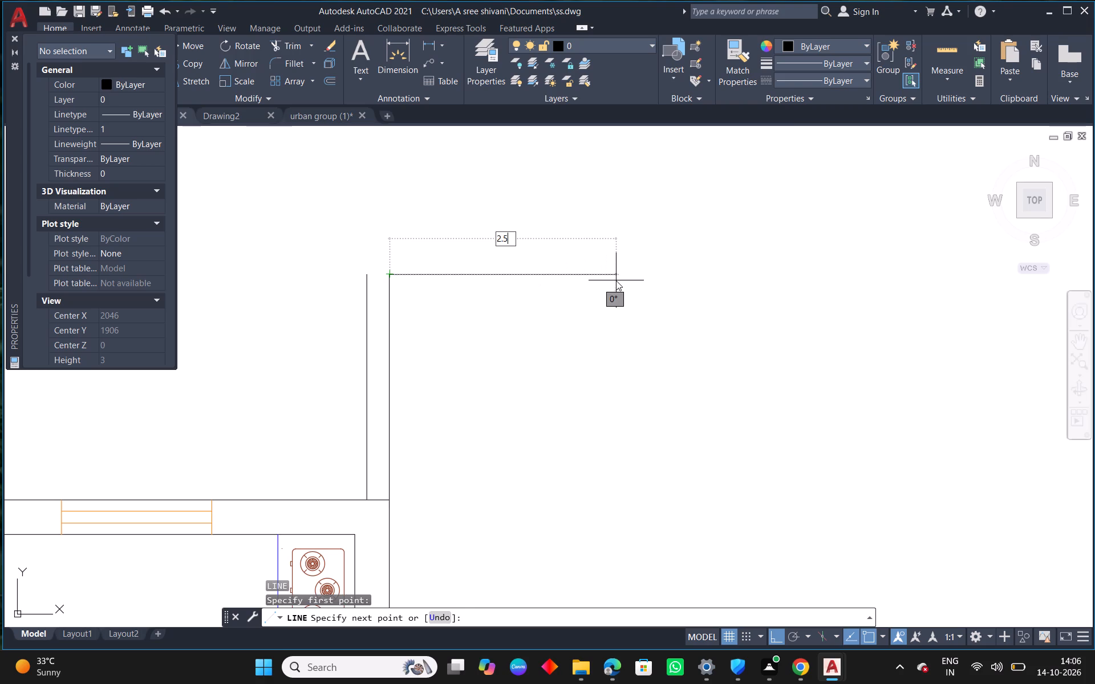
key("Return")
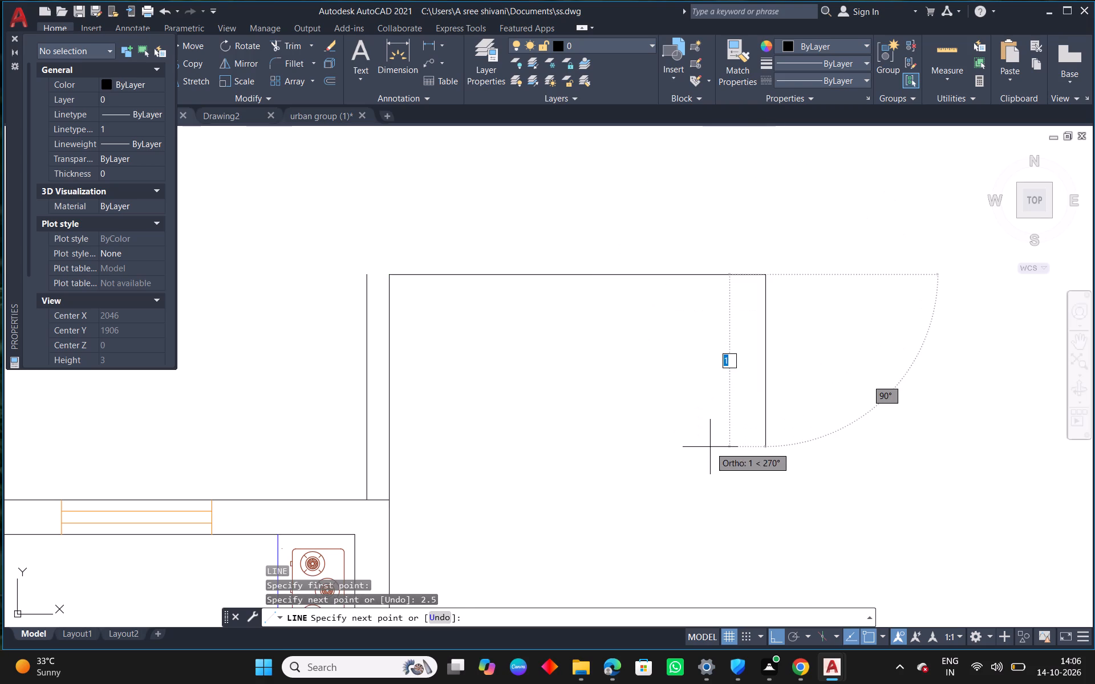
type("1.5")
key("Return")
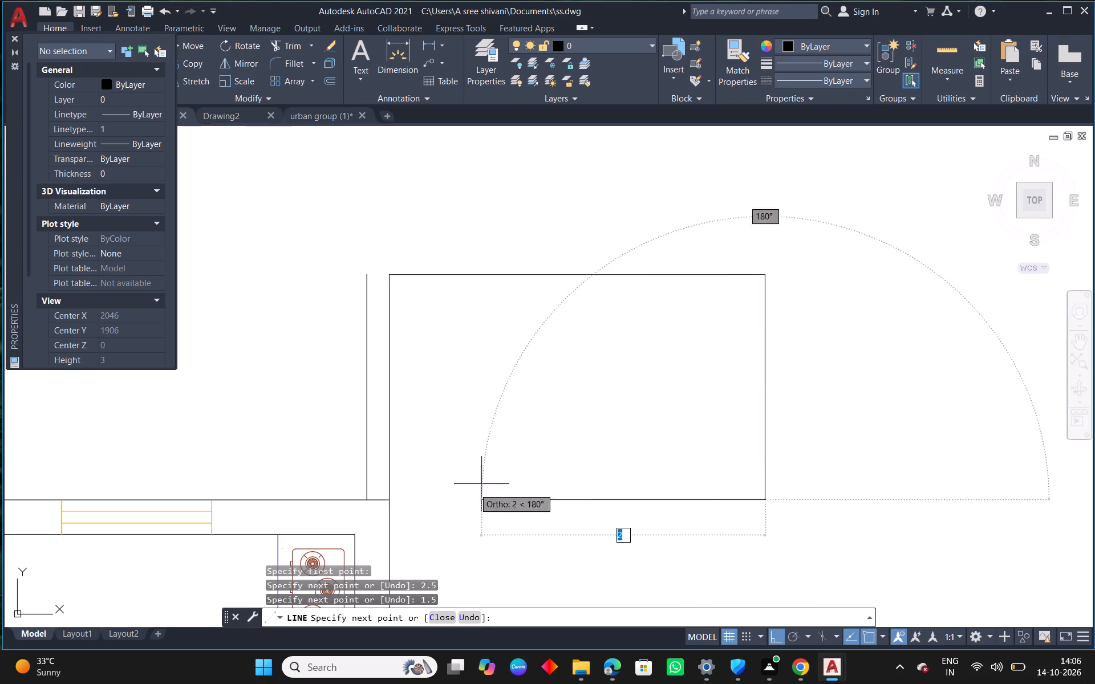
left_click(388, 503)
key("Escape")
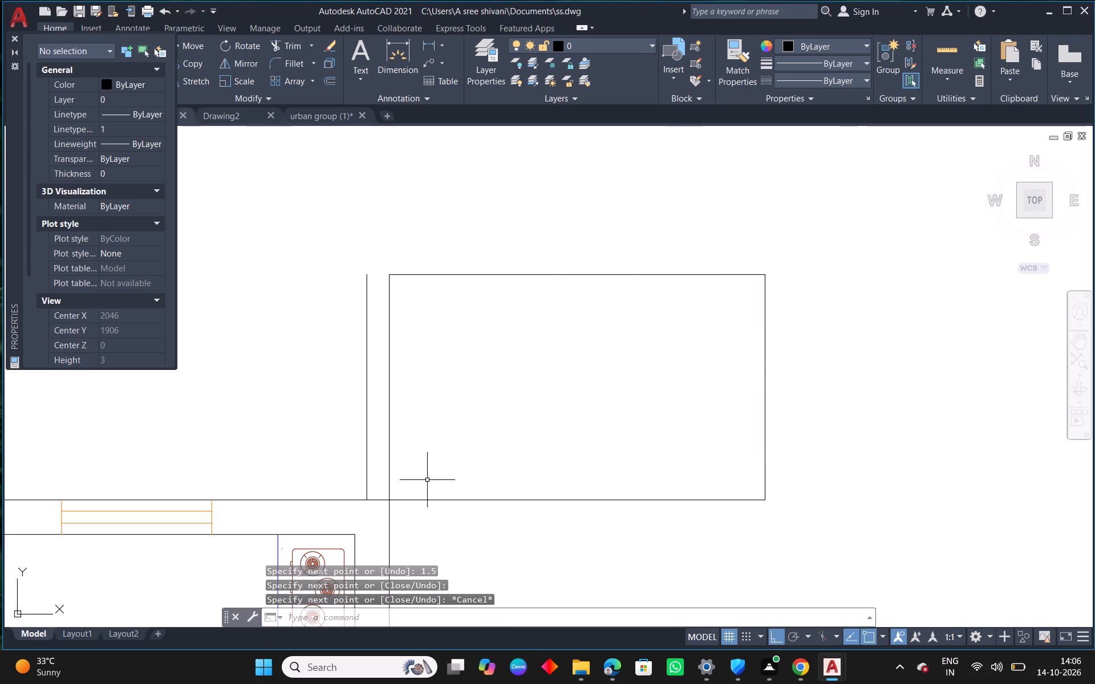
Offset the rectangle's far vertical line outward by 0.15 m, away from the kitchen.
type("o 0.15")
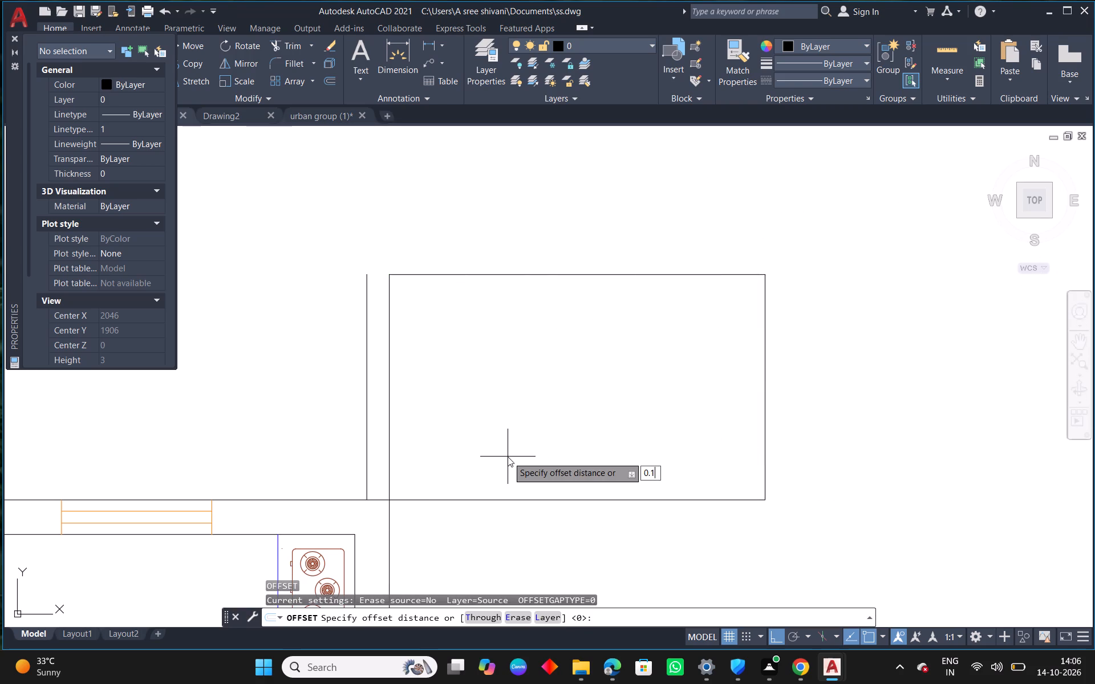
key("Return")
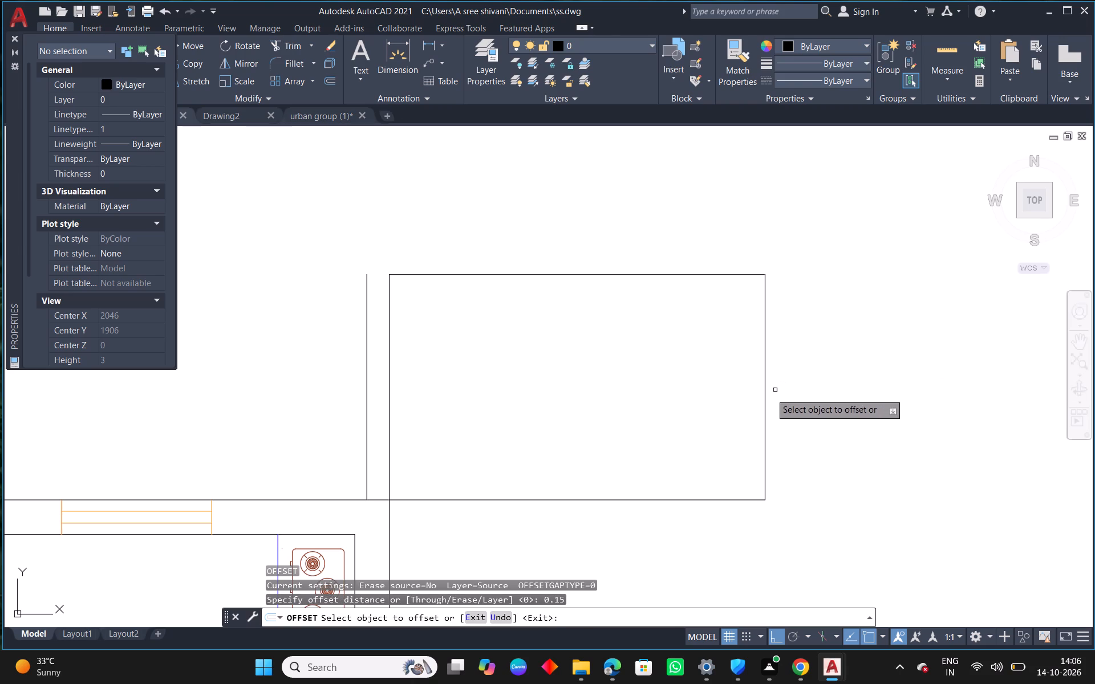
left_click_drag(766, 402, 771, 401)
left_click(838, 396)
key("Escape")
Delete the new rectangle's bottom horizontal line.
left_click_drag(537, 521, 536, 498)
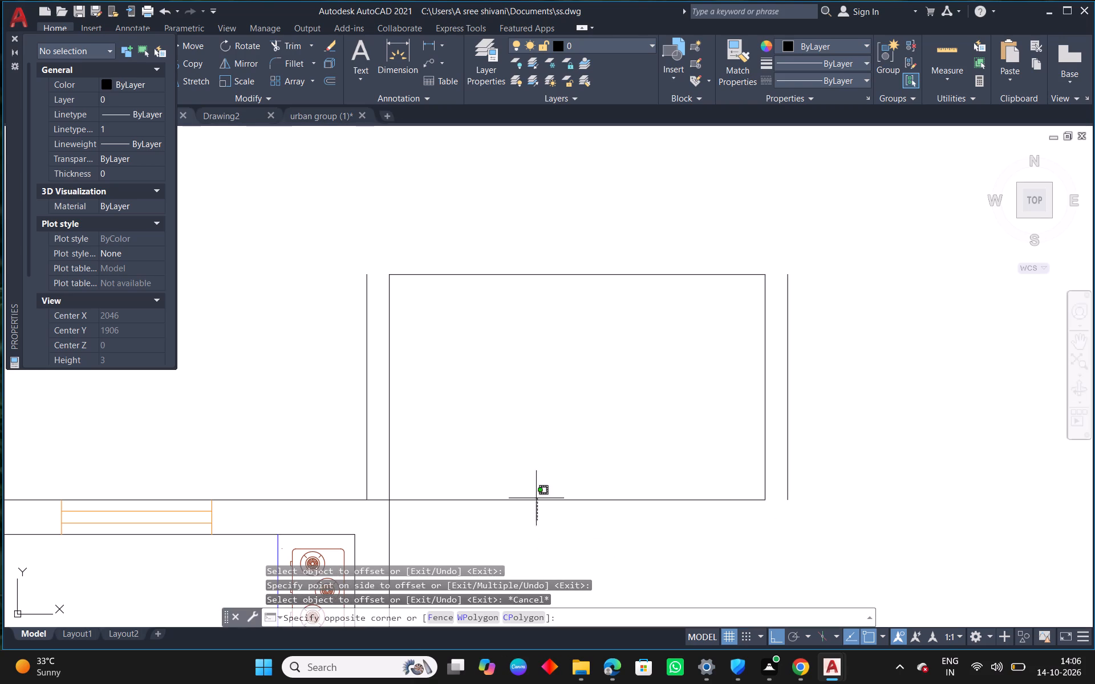
left_click(526, 474)
key("Delete")
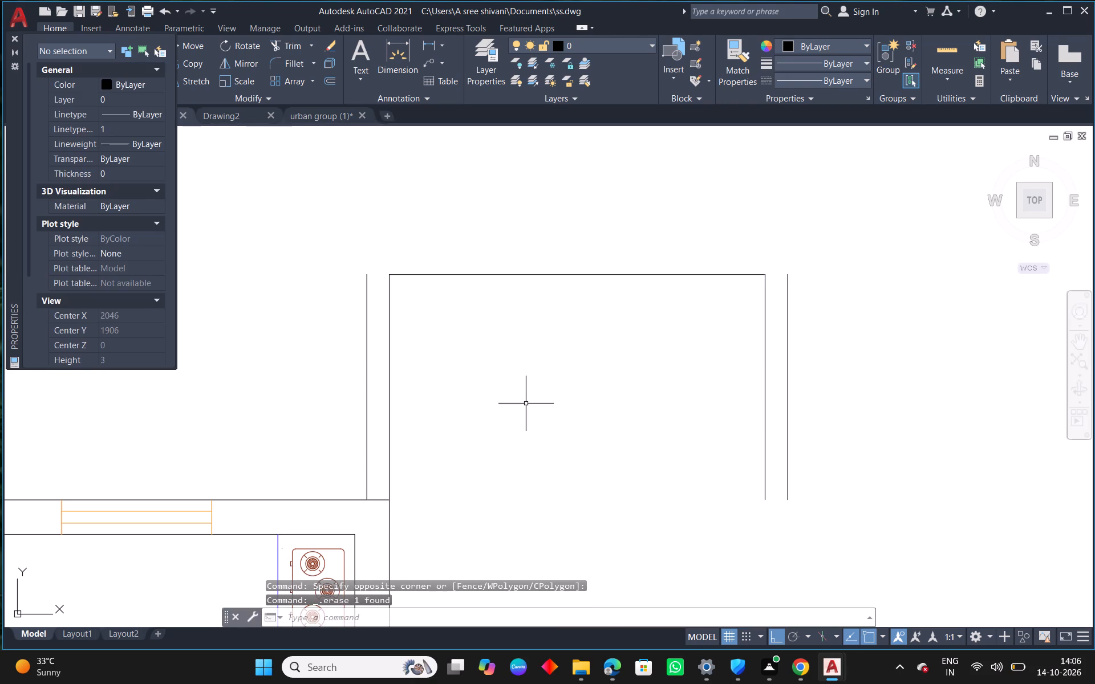
key("Escape")
Offset the new room's top horizontal line upward by 0.15 m.
middle_click_drag(562, 360, 538, 388)
type("o 0.15")
key("Return")
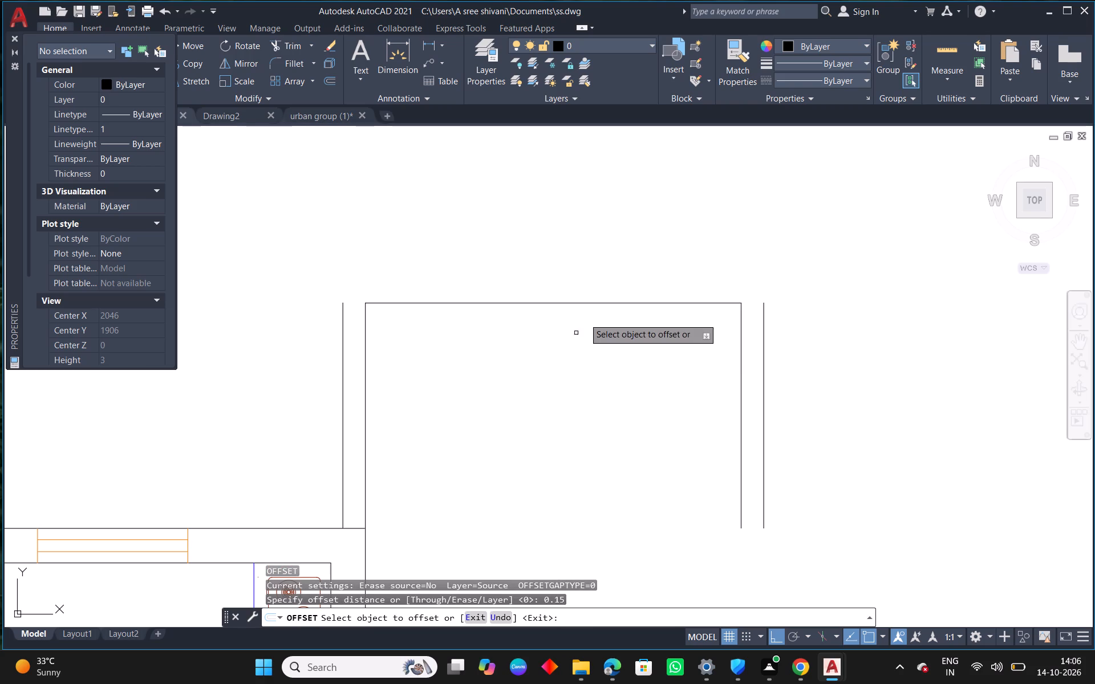
left_click_drag(582, 302, 582, 294)
left_click(575, 270)
right_click(575, 270)
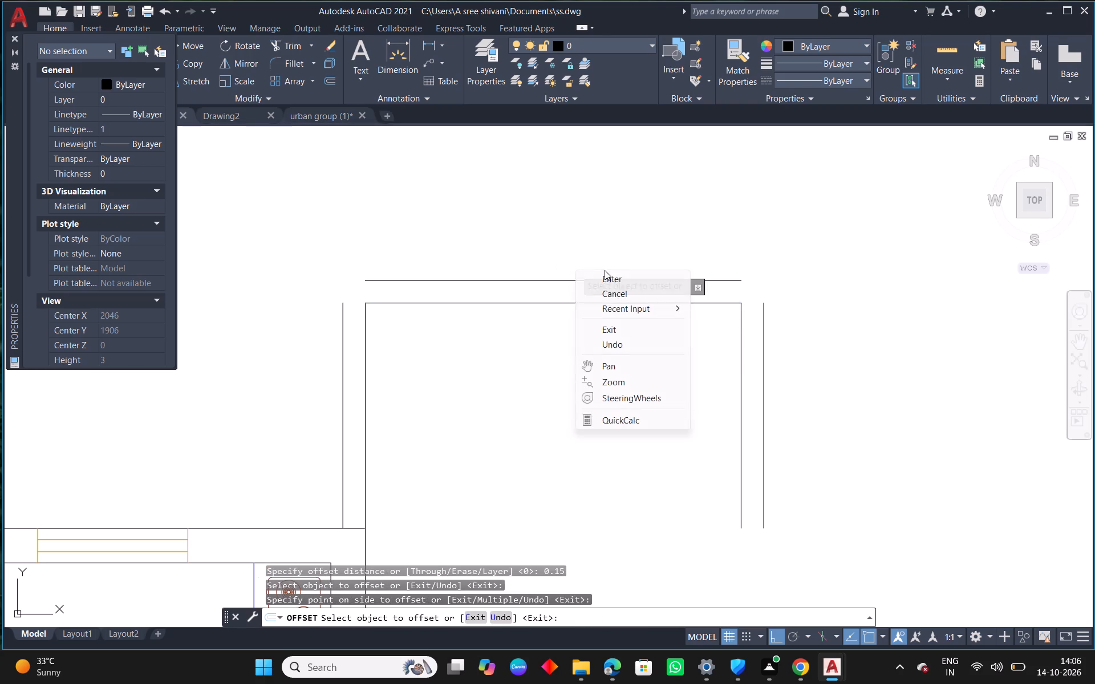
left_click(614, 282)
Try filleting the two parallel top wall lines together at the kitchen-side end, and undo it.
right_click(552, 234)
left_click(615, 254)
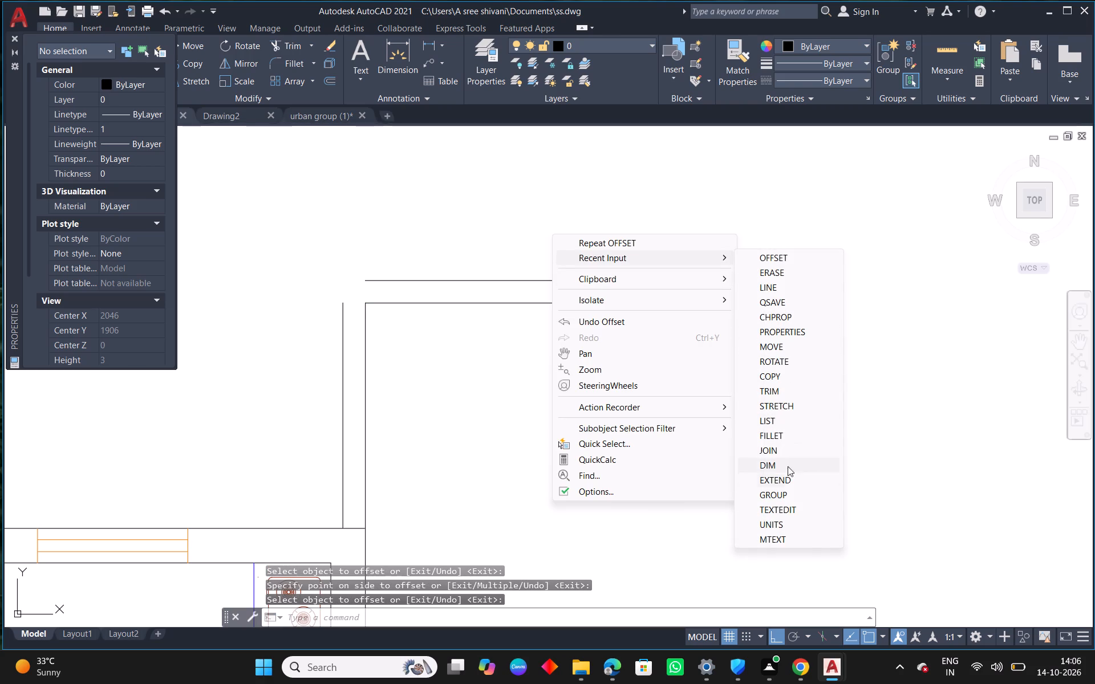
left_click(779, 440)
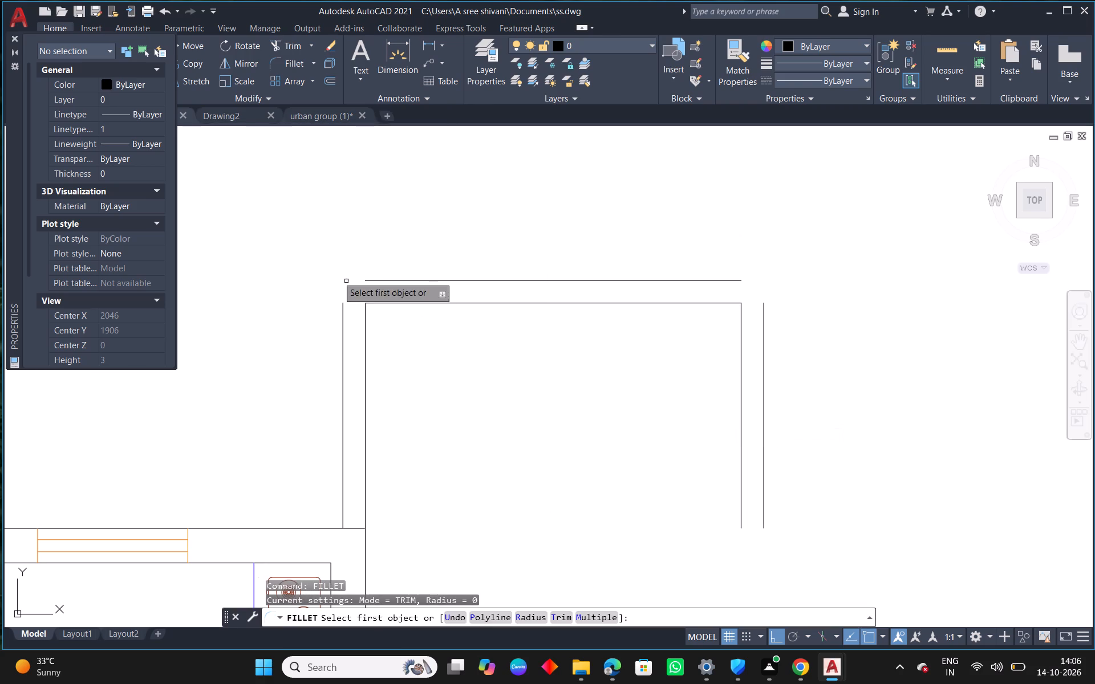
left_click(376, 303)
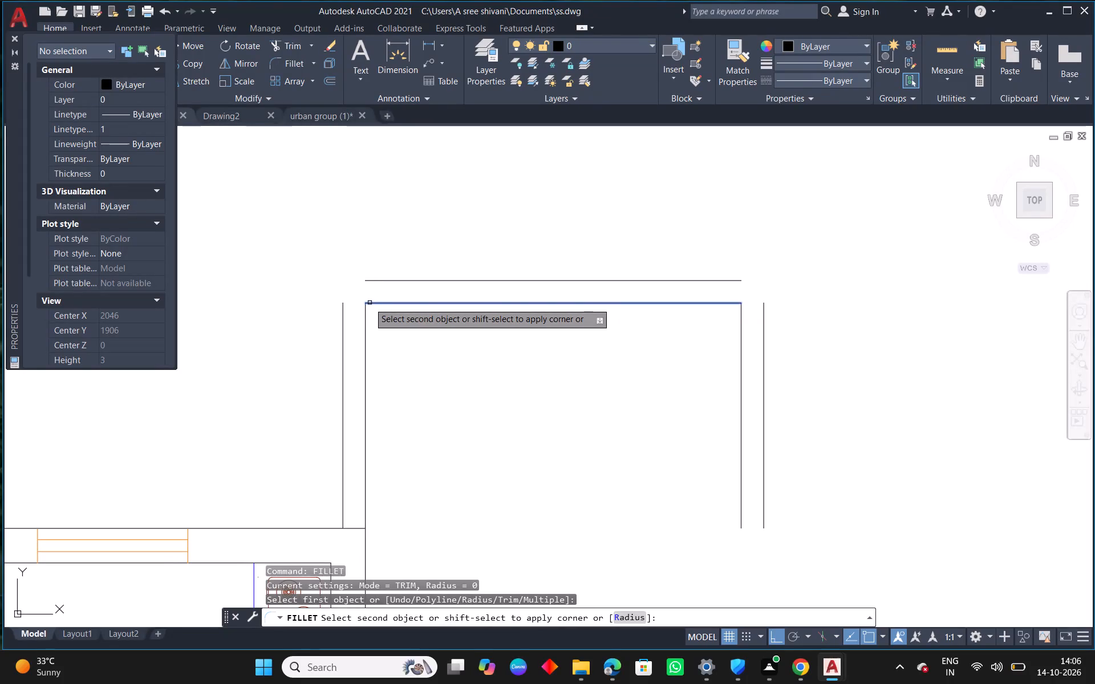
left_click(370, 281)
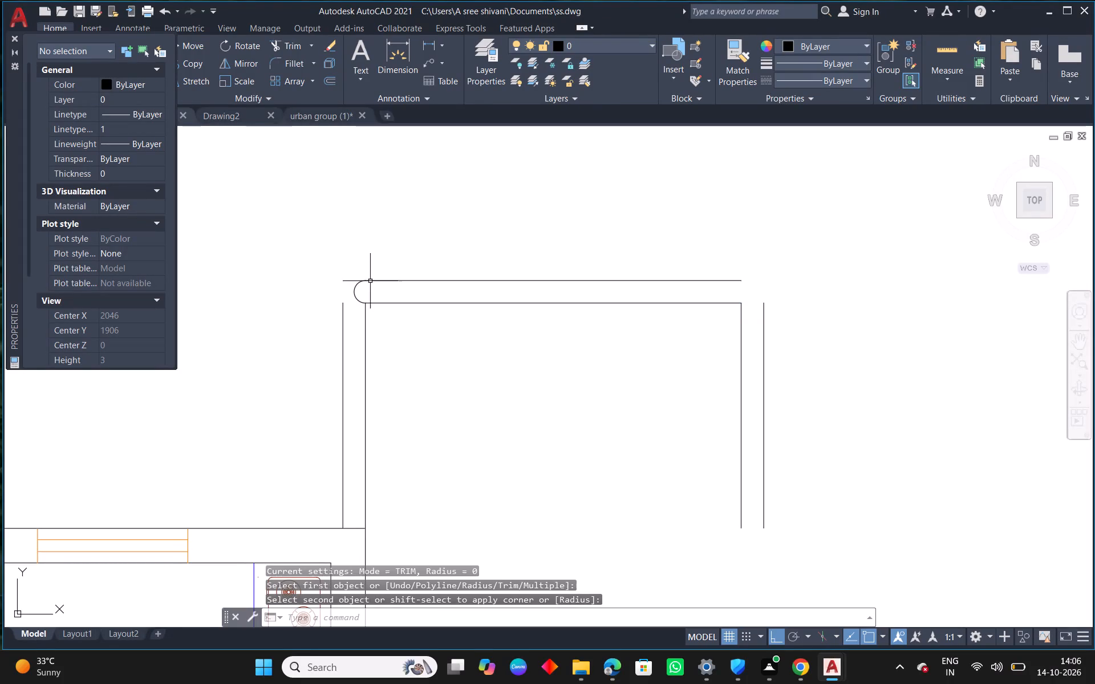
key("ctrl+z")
Fillet the outer top line with both outer vertical lines to close the new room's two outer corners.
right_click(362, 262)
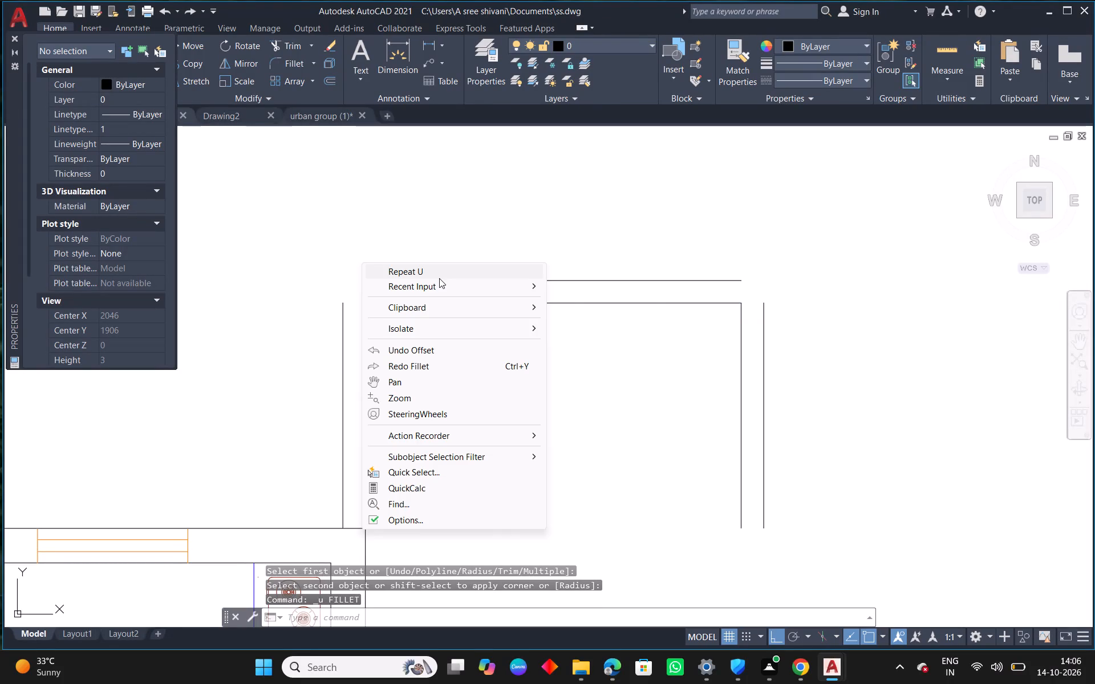
left_click(433, 285)
left_click(570, 300)
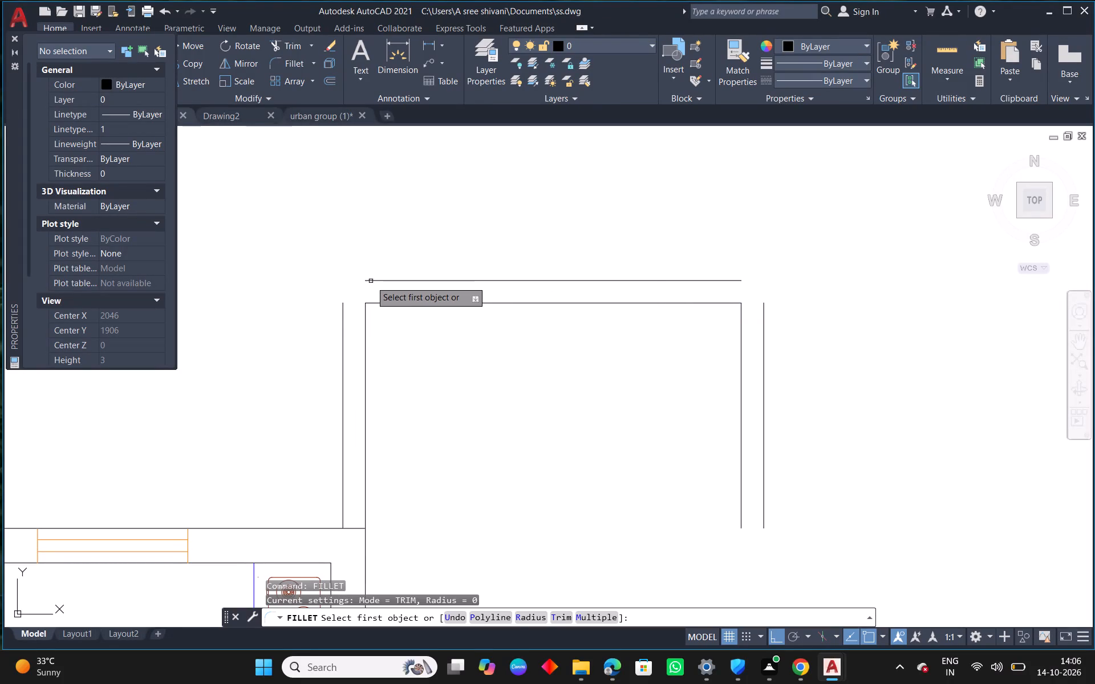
left_click(371, 281)
left_click(343, 311)
right_click(374, 256)
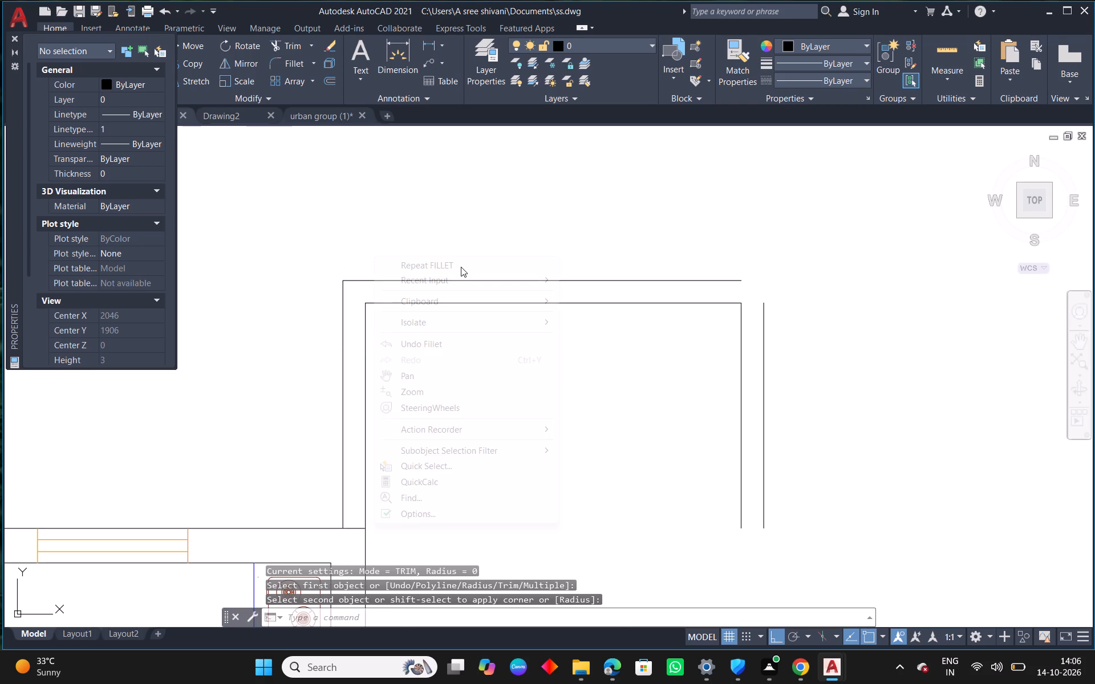
left_click(461, 267)
left_click(726, 281)
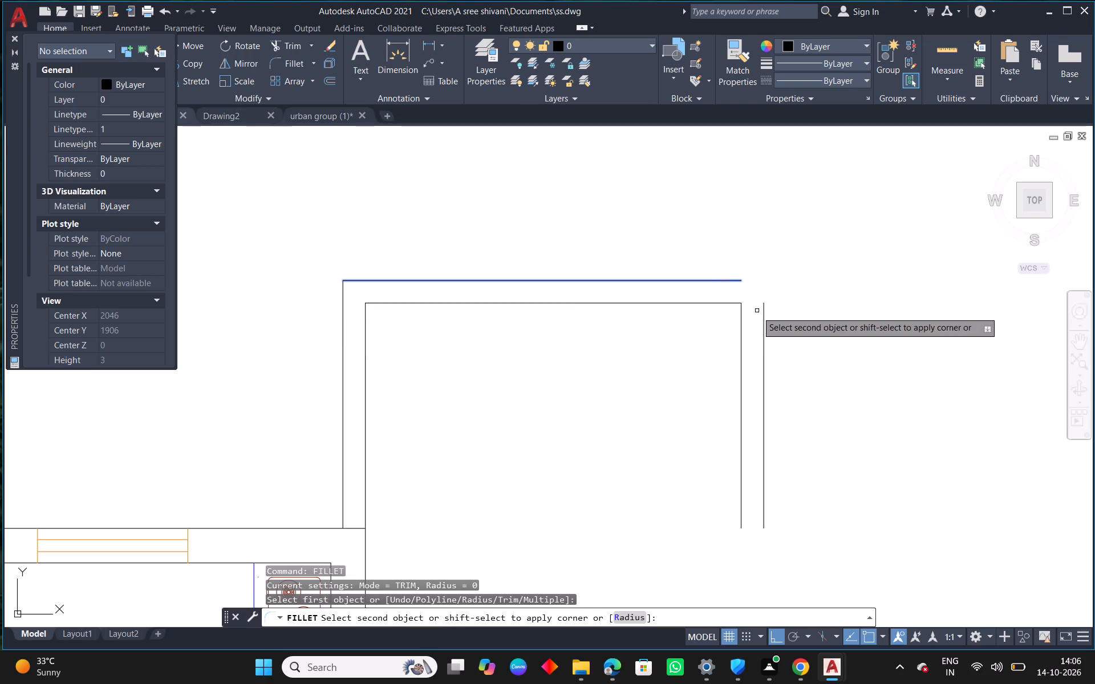
left_click(762, 319)
key("Escape")
Extend the inner top wall line at both ends to the outer vertical lines.
type("ex")
key("space")
left_click_drag(440, 312, 391, 284)
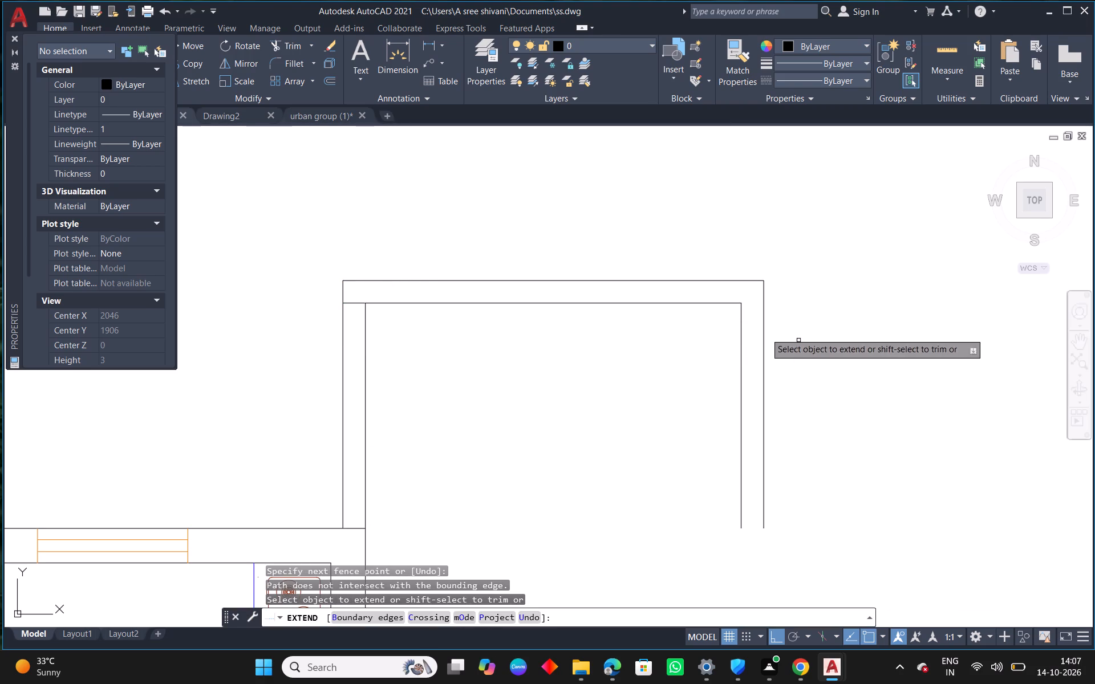
left_click_drag(717, 321, 719, 295)
key("Escape")
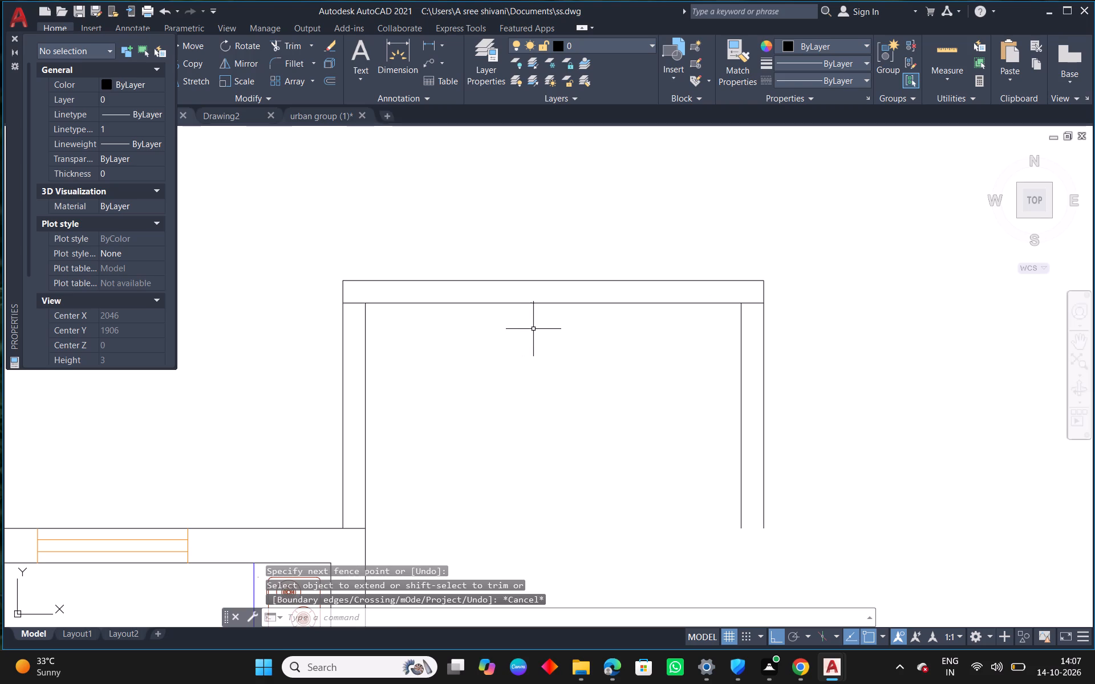
Extend both inner vertical wall lines up to the outer top line.
scroll(738, 311, "up", 1)
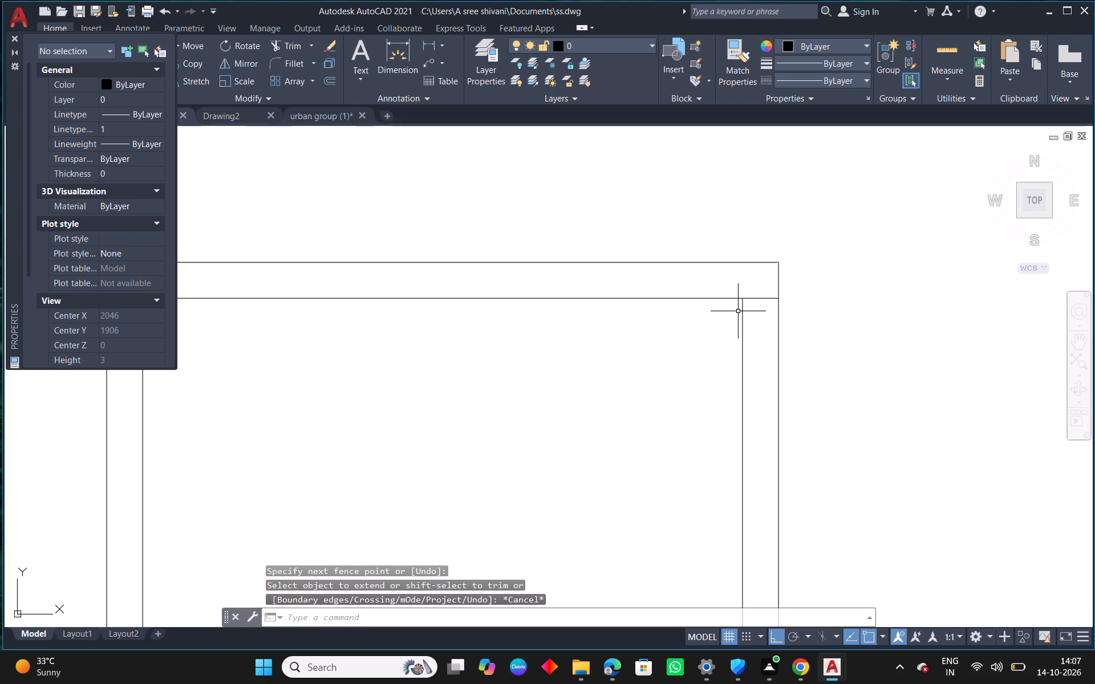
type("ex")
key("space")
left_click_drag(752, 313, 714, 317)
scroll(651, 341, "down", 1)
middle_click_drag(595, 365, 751, 369)
scroll(484, 318, "up", 1)
left_click_drag(513, 341, 475, 343)
key("Escape")
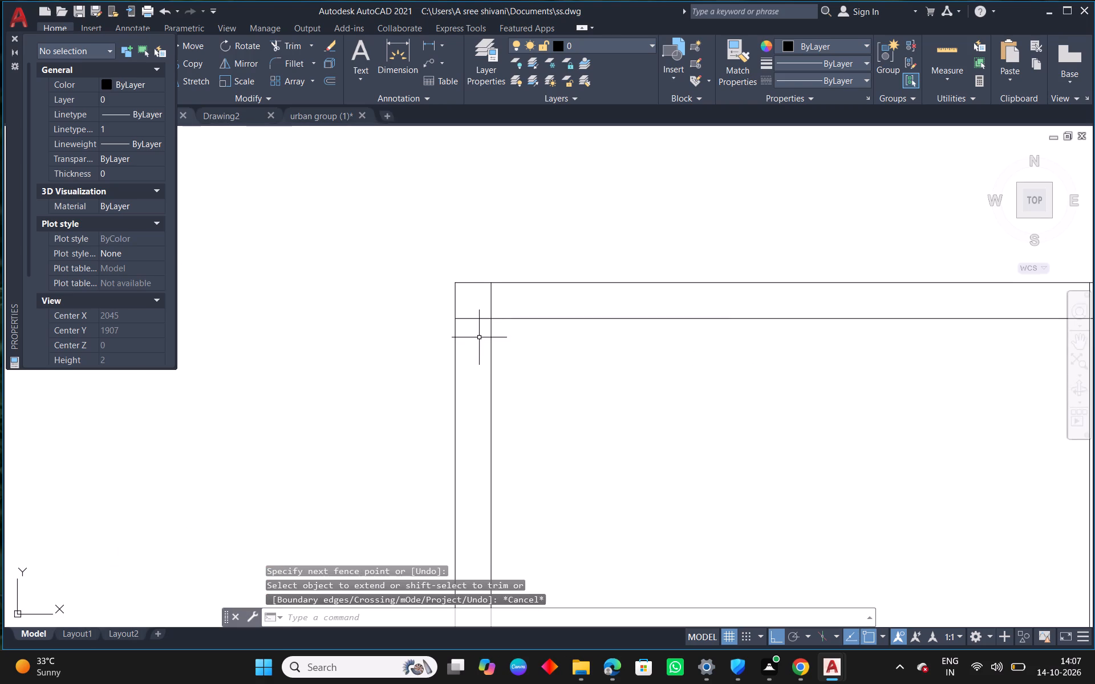
Trim the inner top line's segments that cross the side walls at both upper corners.
type("tr")
key("space")
key("space")
left_click_drag(484, 330, 485, 318)
left_click(484, 305)
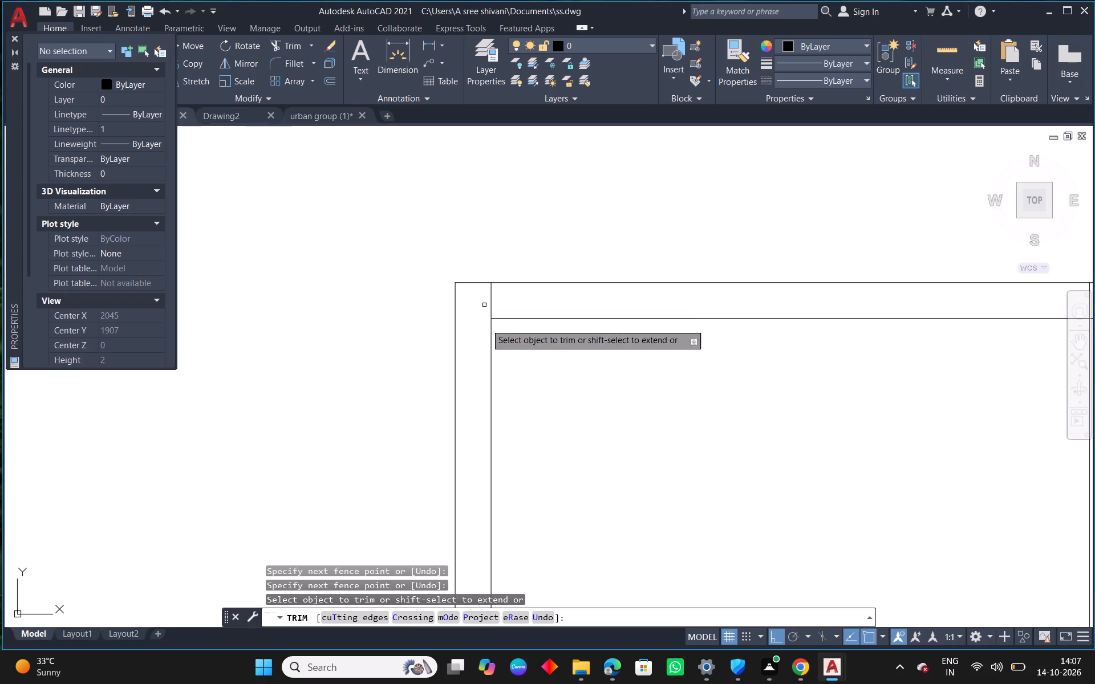
scroll(532, 352, "down", 3)
middle_click_drag(813, 402, 586, 401)
scroll(676, 334, "up", 2)
left_click_drag(666, 345, 660, 303)
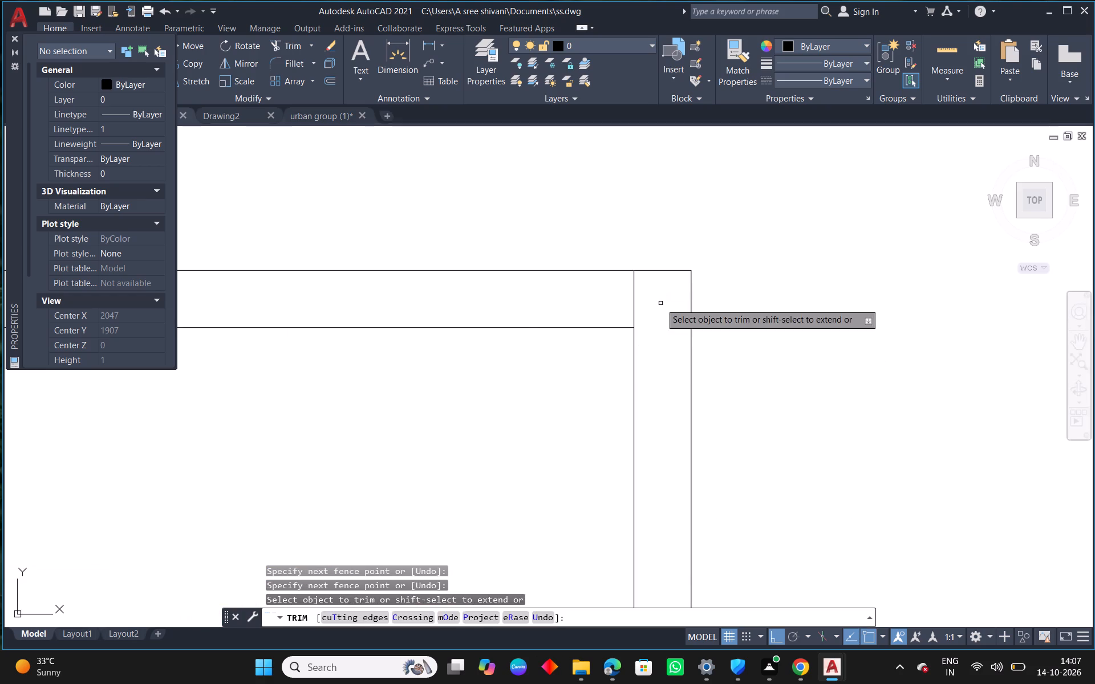
key("Escape")
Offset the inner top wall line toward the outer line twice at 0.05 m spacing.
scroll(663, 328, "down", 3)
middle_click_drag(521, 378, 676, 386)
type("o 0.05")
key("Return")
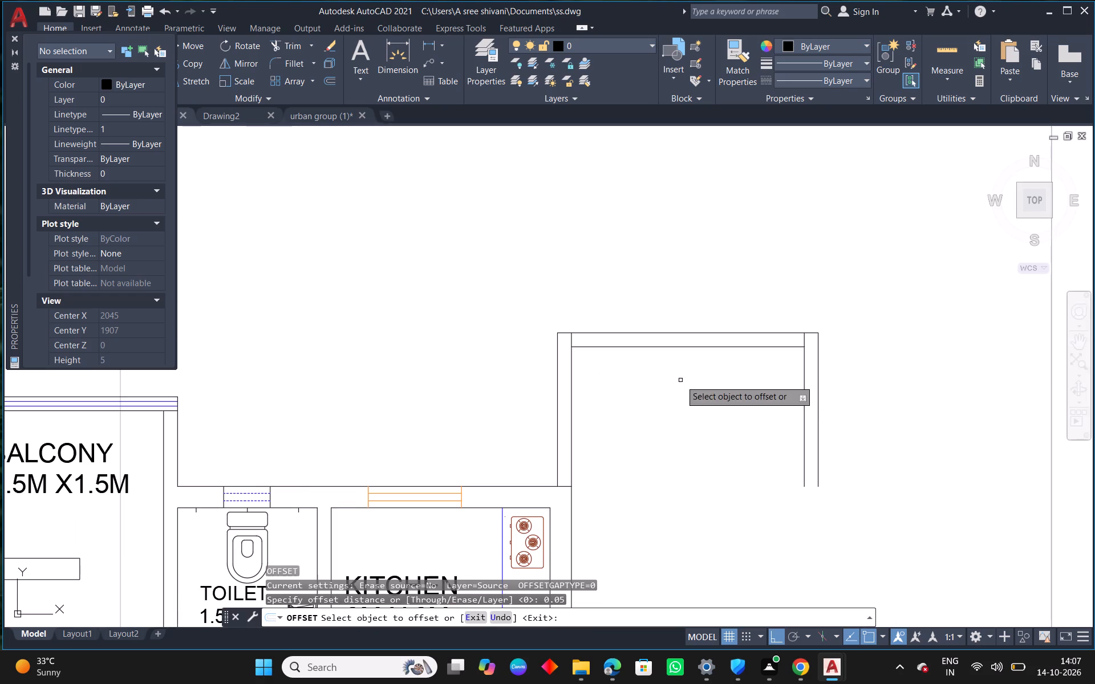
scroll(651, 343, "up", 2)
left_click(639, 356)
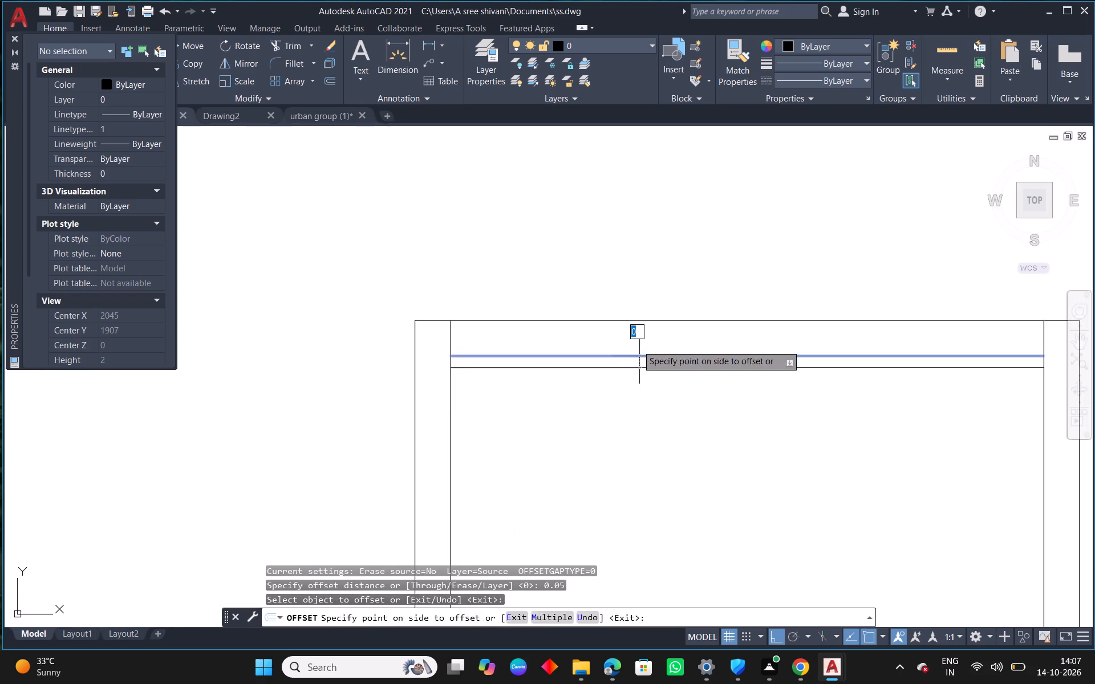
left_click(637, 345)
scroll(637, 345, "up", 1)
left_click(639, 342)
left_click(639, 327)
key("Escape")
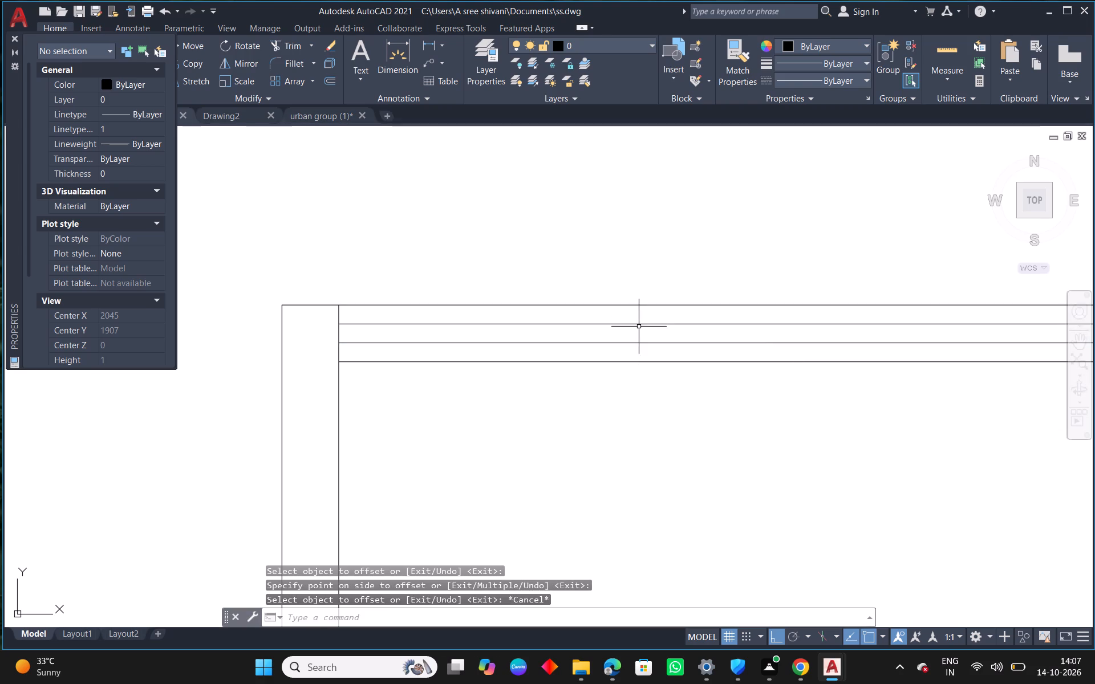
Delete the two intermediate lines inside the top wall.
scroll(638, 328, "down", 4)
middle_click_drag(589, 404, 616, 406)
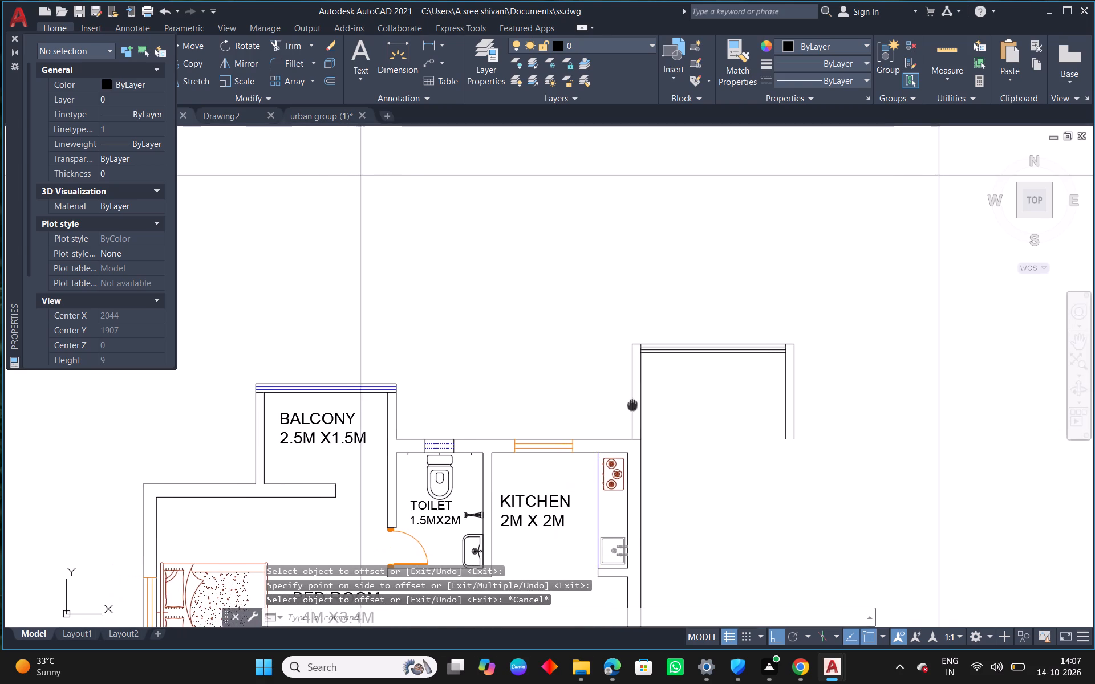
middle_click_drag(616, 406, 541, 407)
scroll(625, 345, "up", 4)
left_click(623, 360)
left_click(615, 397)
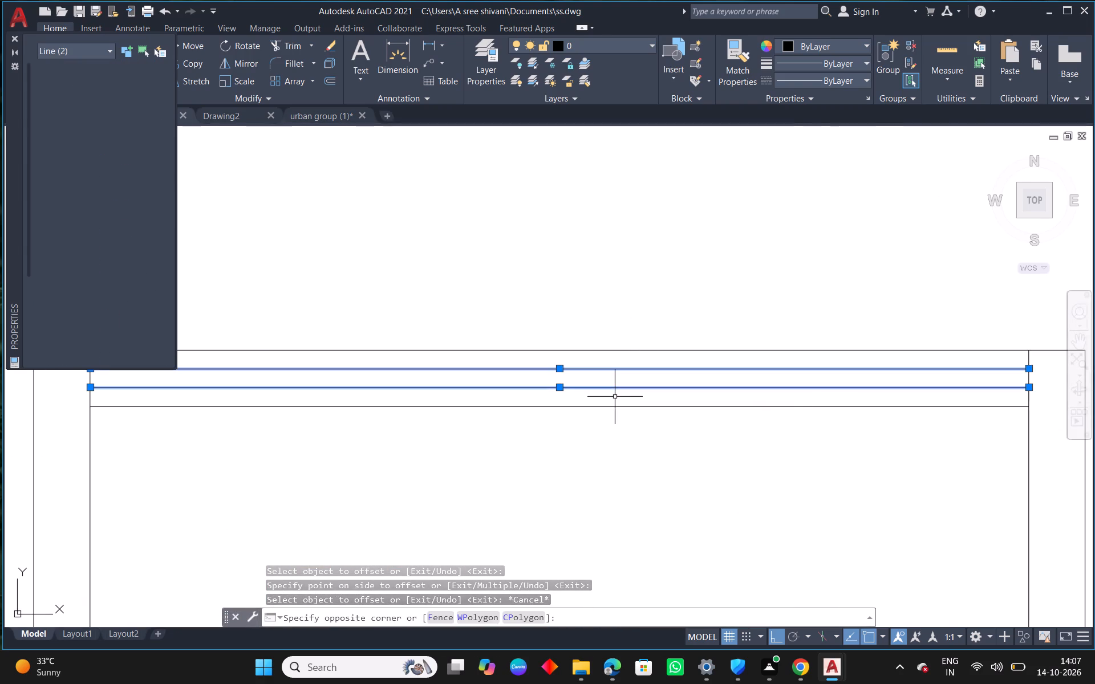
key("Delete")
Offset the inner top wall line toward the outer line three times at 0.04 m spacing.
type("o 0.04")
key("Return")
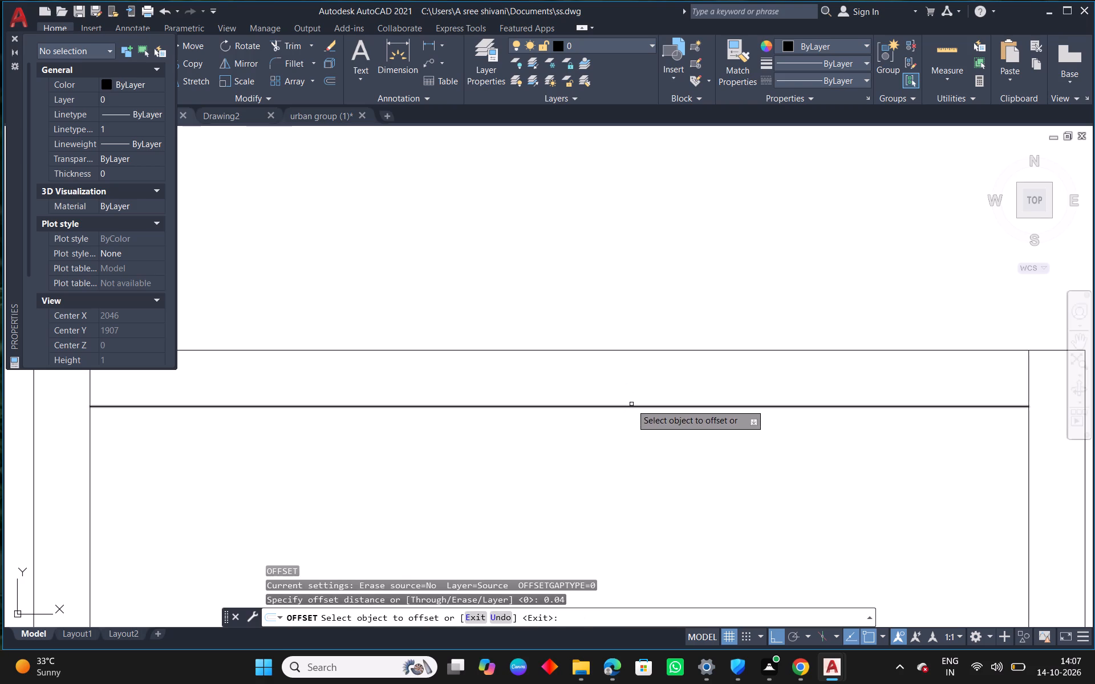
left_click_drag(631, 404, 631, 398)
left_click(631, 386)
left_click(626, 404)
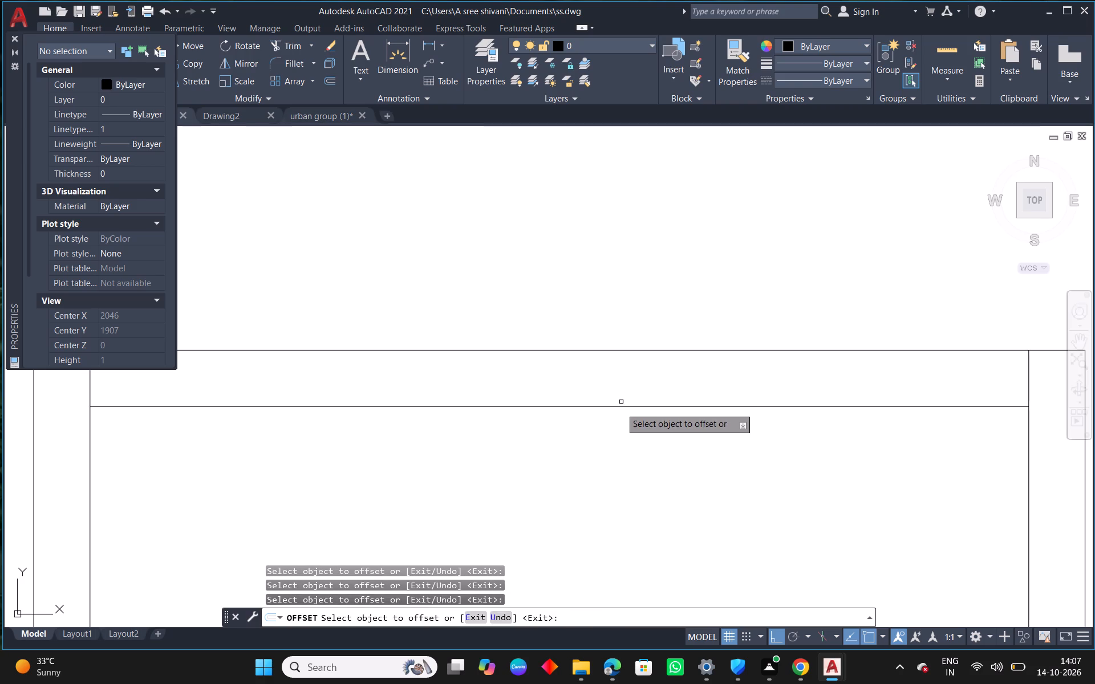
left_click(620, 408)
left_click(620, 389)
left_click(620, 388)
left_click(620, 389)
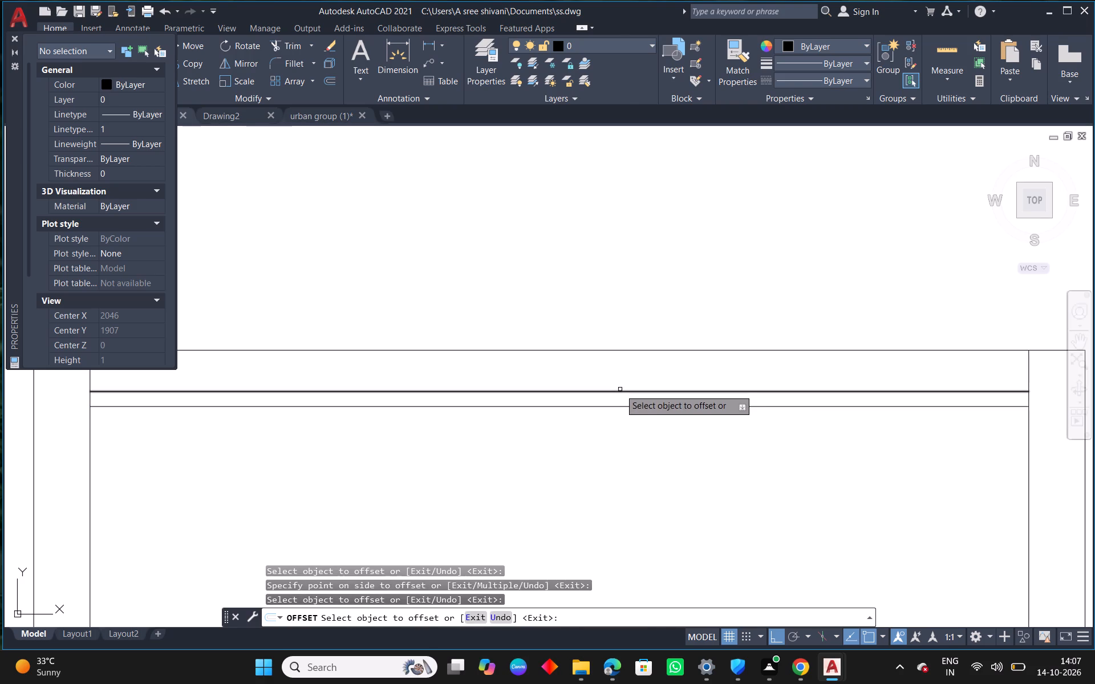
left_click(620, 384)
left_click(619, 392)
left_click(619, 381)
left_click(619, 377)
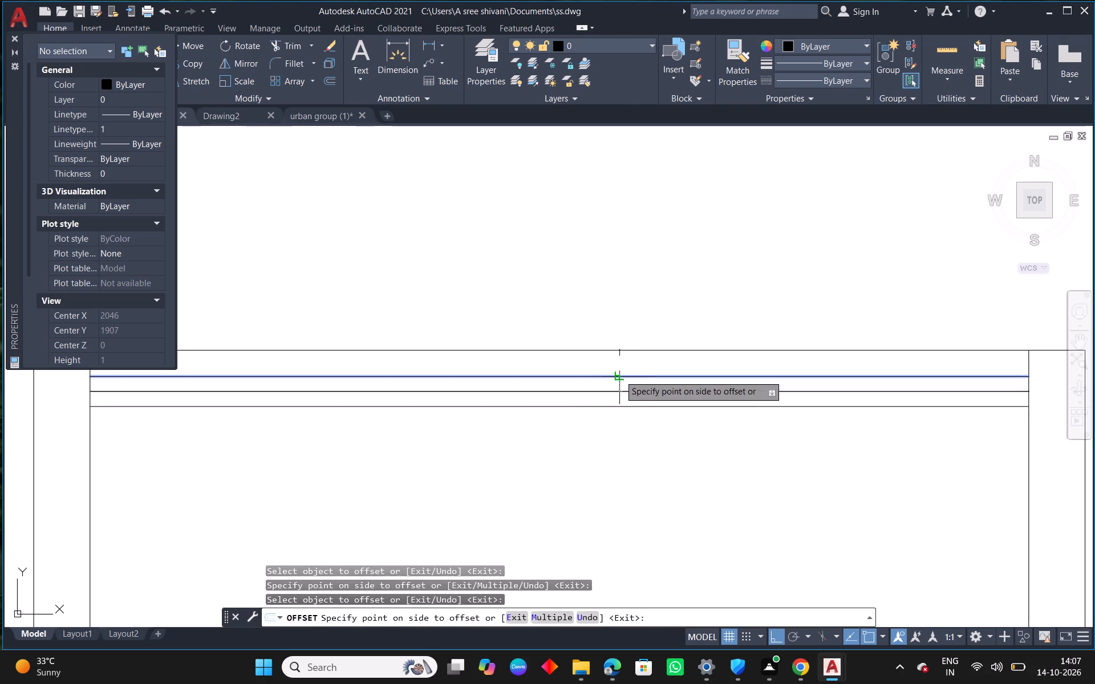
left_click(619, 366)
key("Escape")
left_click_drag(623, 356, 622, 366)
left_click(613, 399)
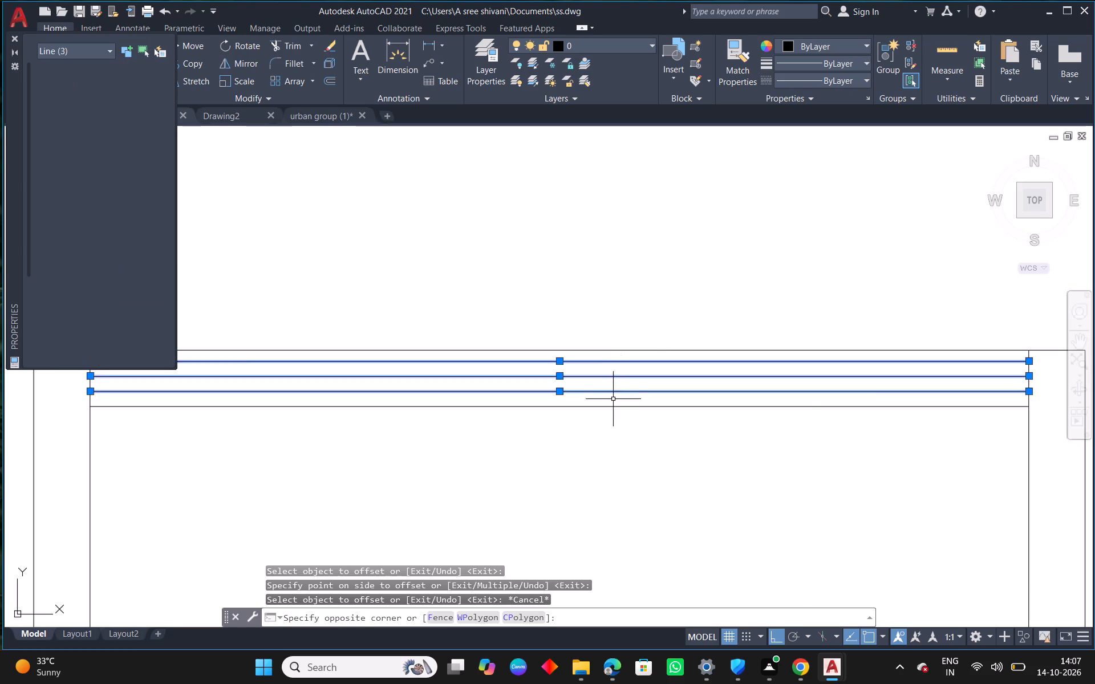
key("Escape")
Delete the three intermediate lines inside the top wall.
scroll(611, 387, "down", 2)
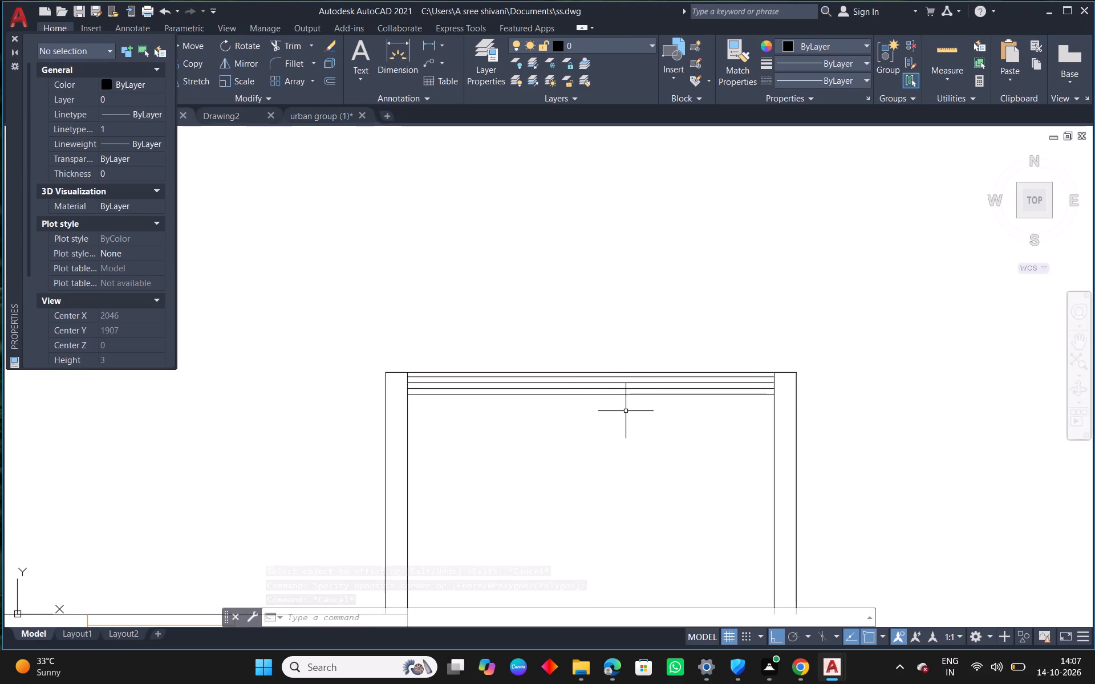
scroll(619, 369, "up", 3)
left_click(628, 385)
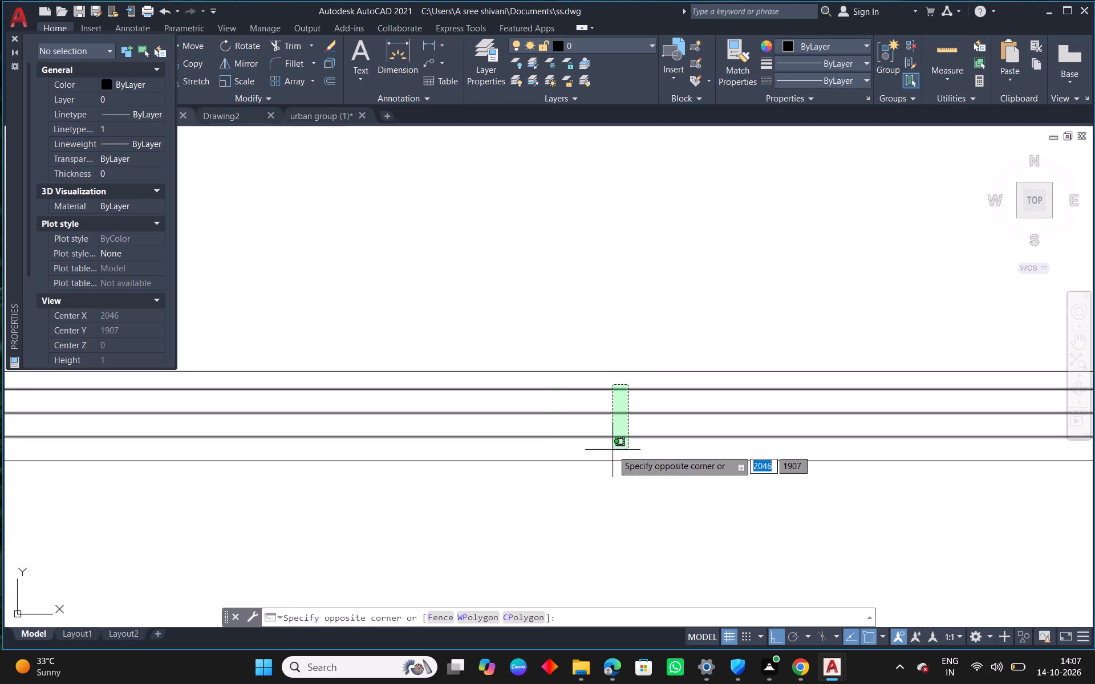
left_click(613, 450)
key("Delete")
Offset the inner top wall line toward the outer line twice at 0.05 m spacing.
type("o")
key("space")
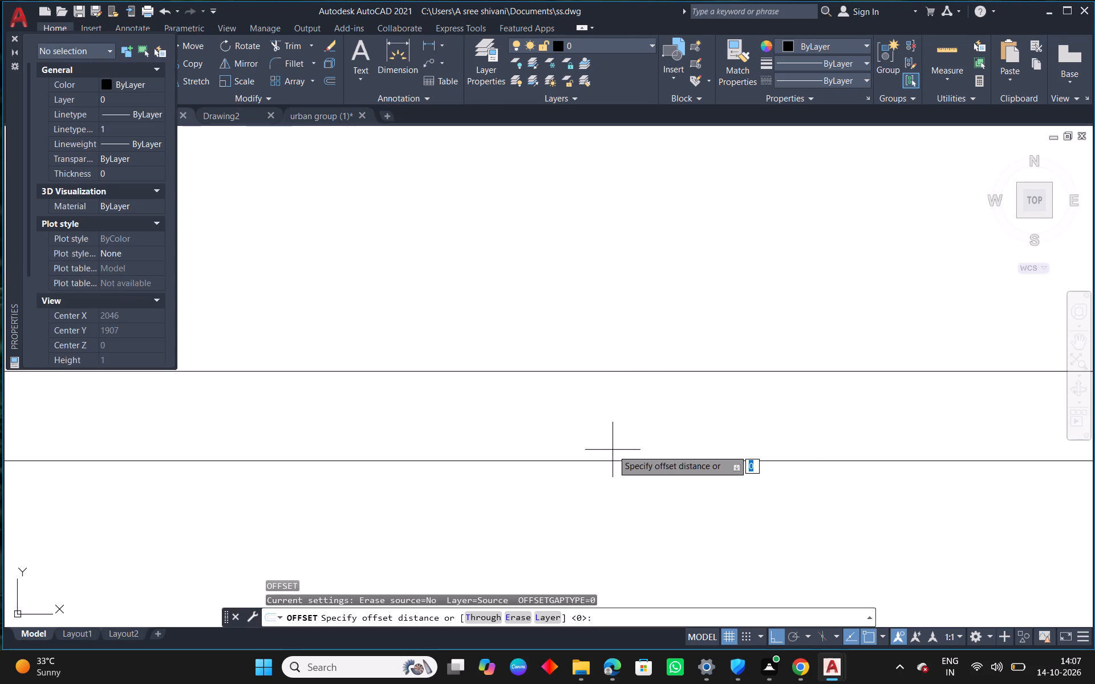
type("0.05")
key("Return")
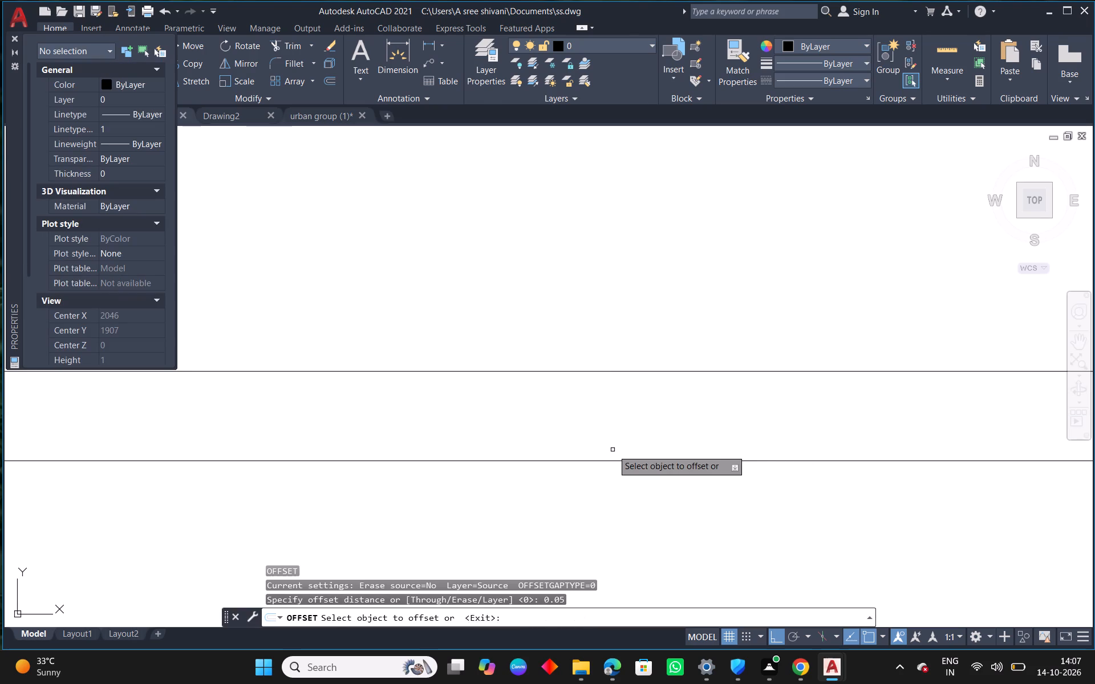
left_click(616, 459)
left_click(616, 445)
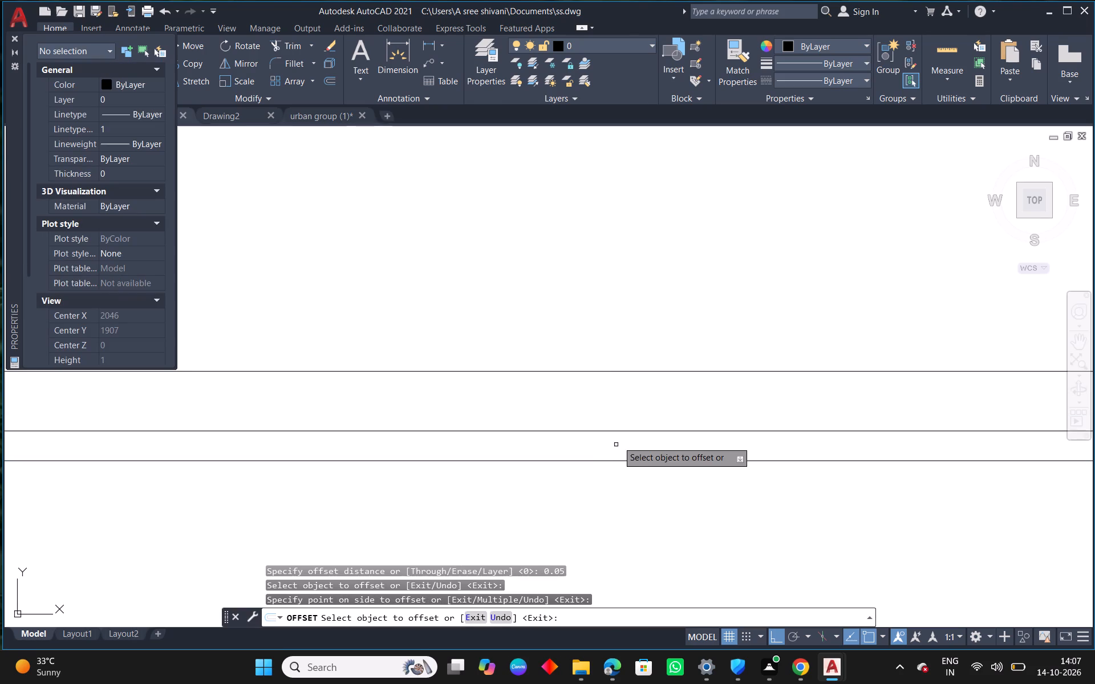
left_click(622, 433)
left_click(623, 417)
key("Escape")
Move the two intermediate lines inside the top wall to the blue layer.
left_click_drag(622, 391, 617, 420)
left_click(611, 443)
left_click(600, 38)
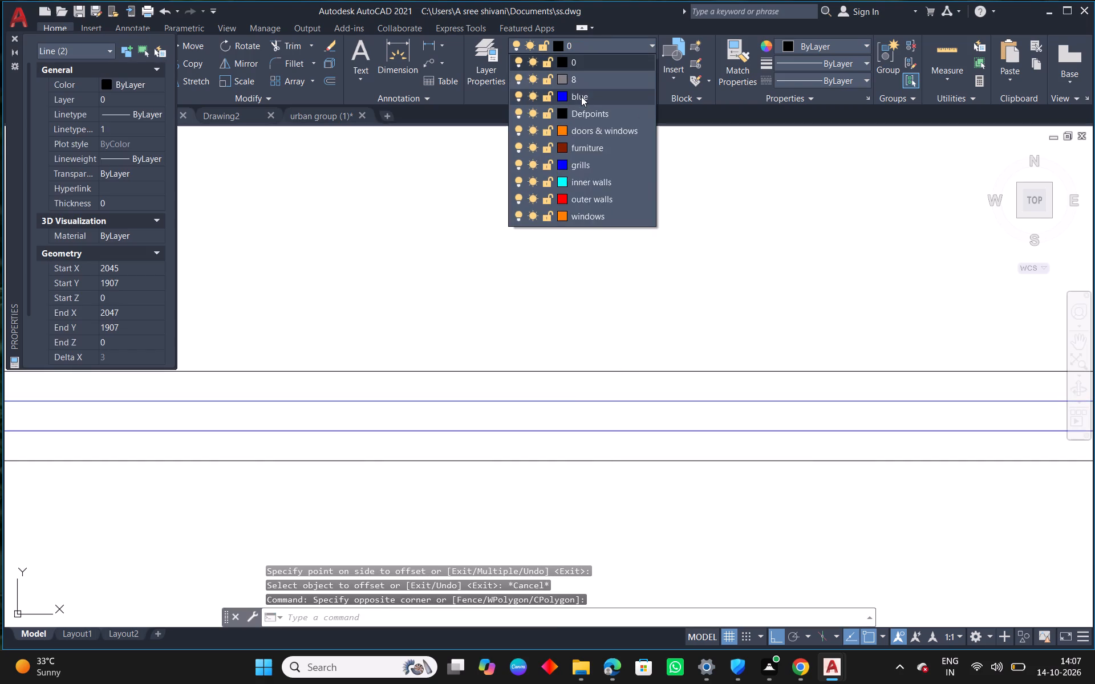
left_click(581, 96)
key("Escape")
scroll(591, 425, "down", 4)
key("Escape")
Draw a line from the lower outer end of the new space's right wall, 2 m to the right and 2 m down.
middle_click_drag(704, 481, 664, 336)
scroll(664, 336, "down", 1)
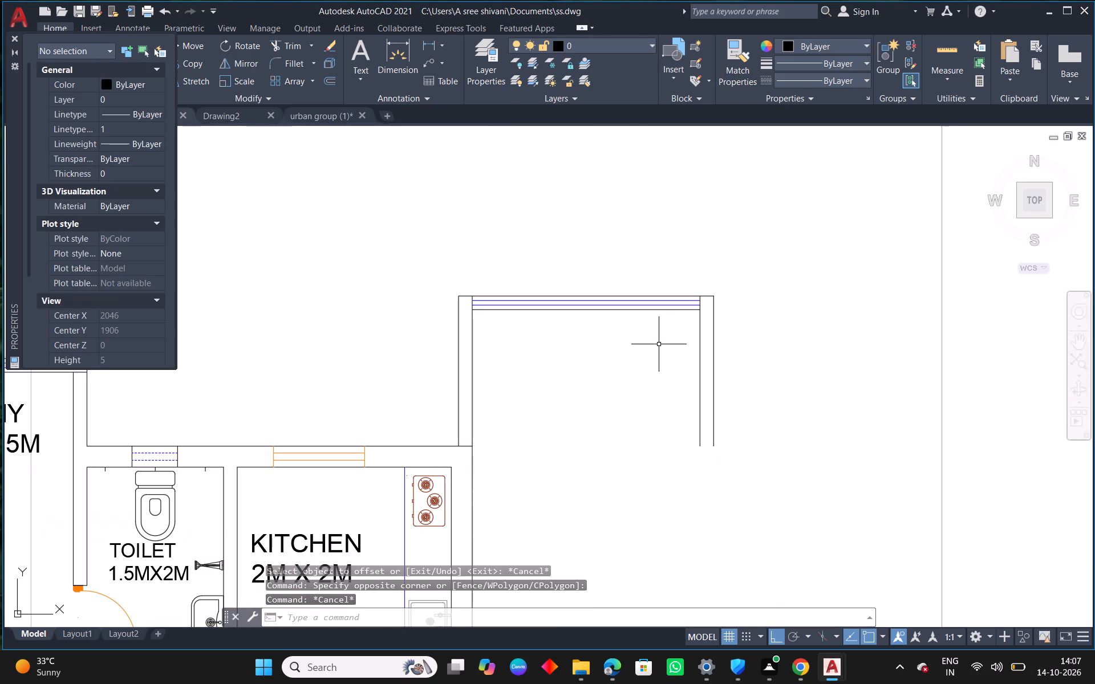
key("Escape")
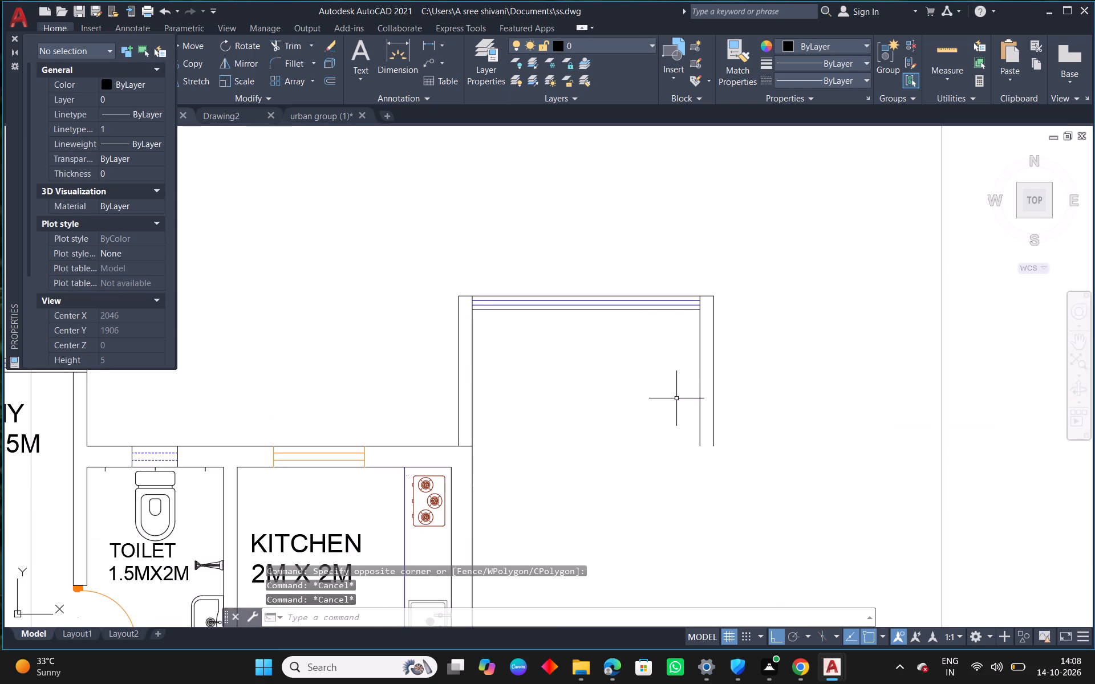
middle_click_drag(809, 444, 706, 395)
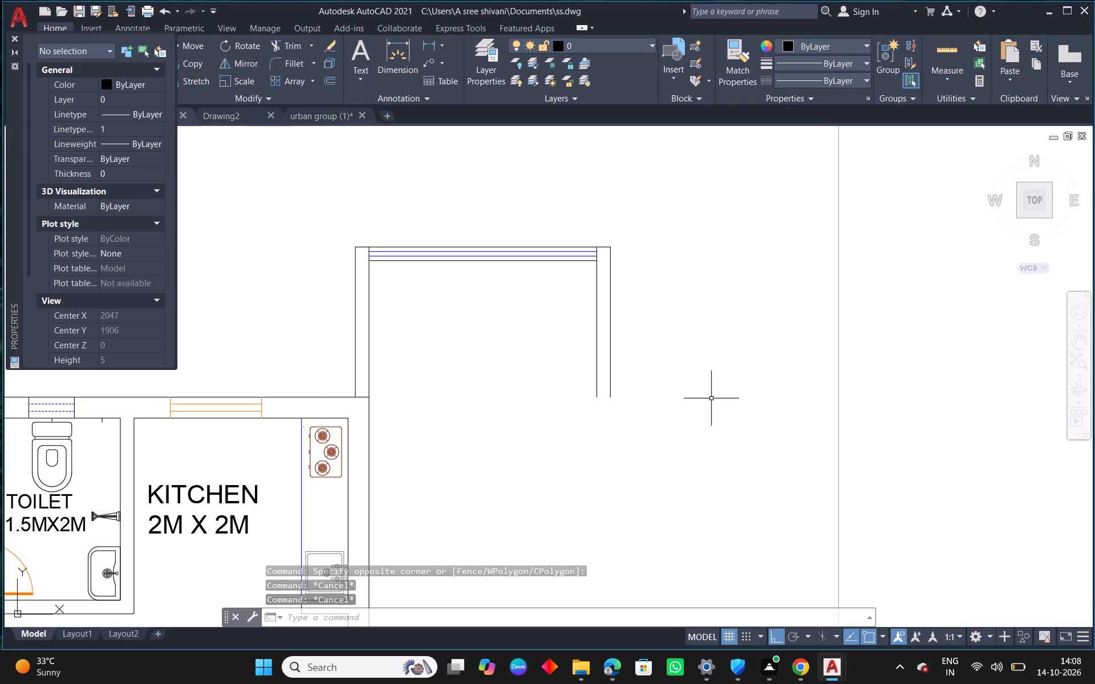
type("l")
key("space")
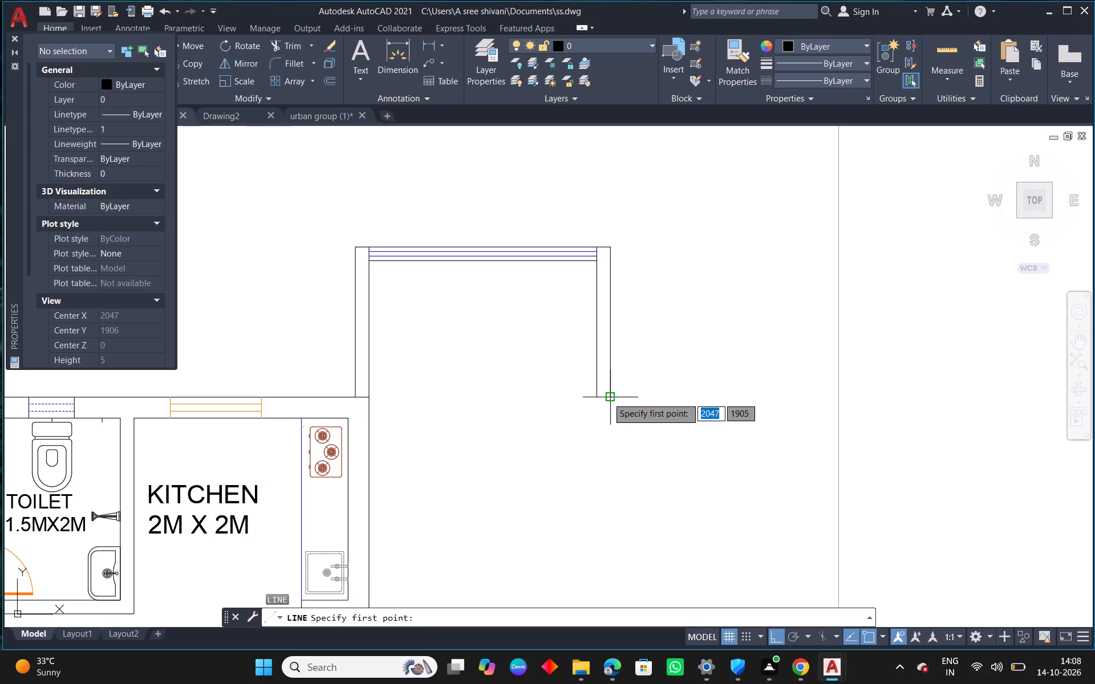
left_click(607, 397)
scroll(895, 397, "down", 1)
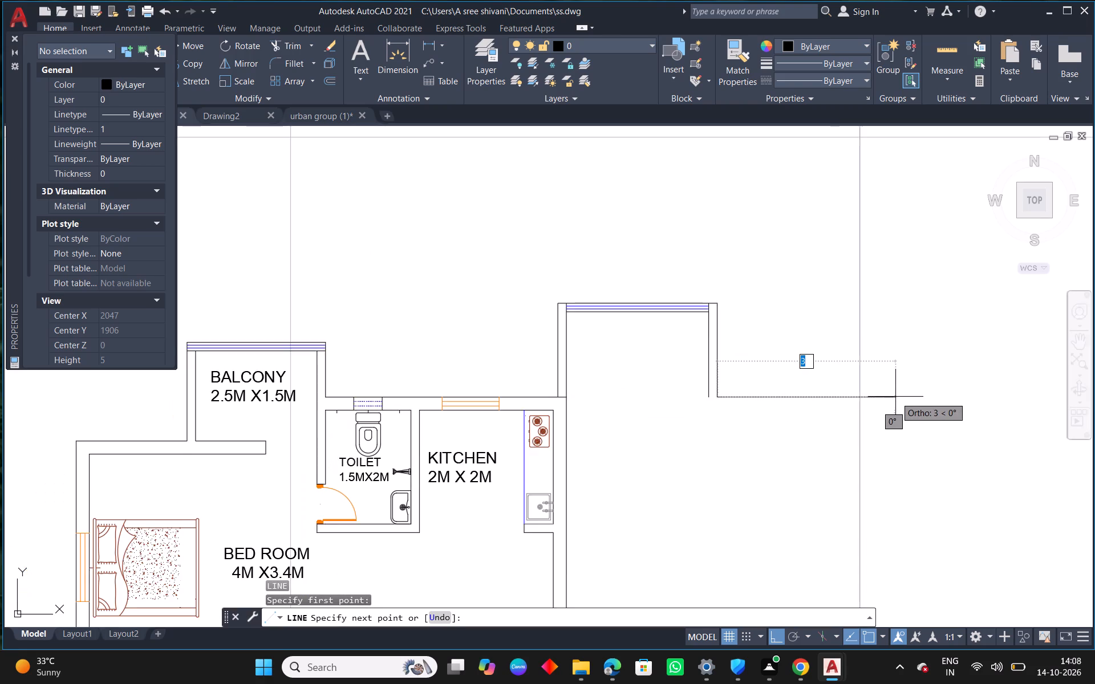
middle_click_drag(909, 401, 758, 393)
type("2")
key("space")
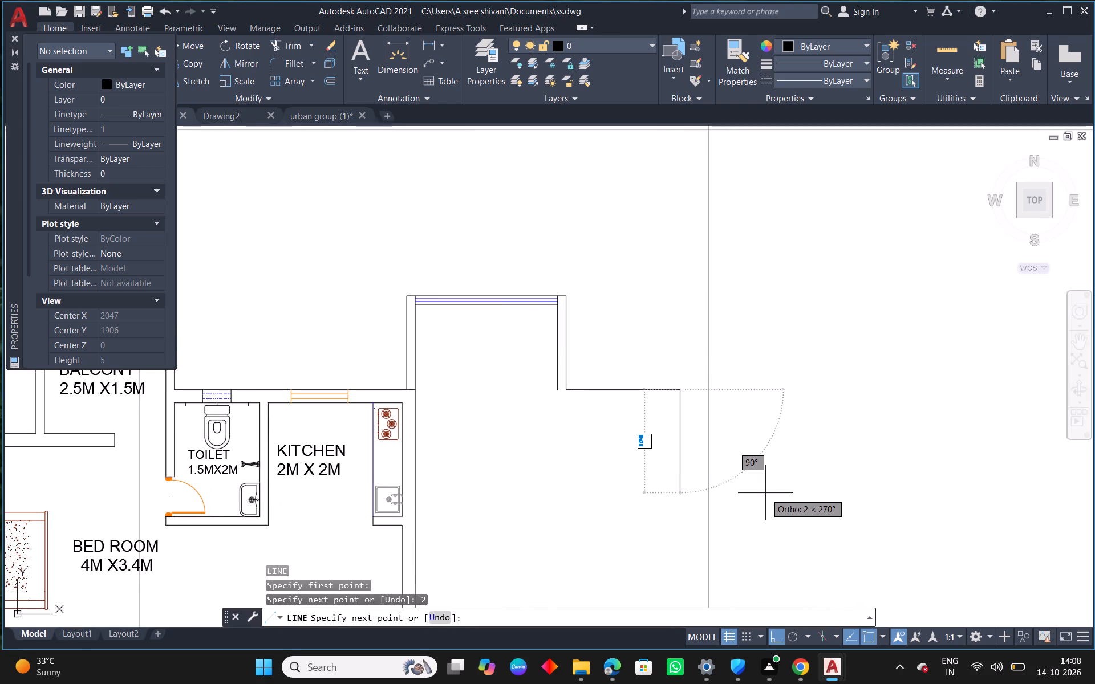
type("2")
key("space")
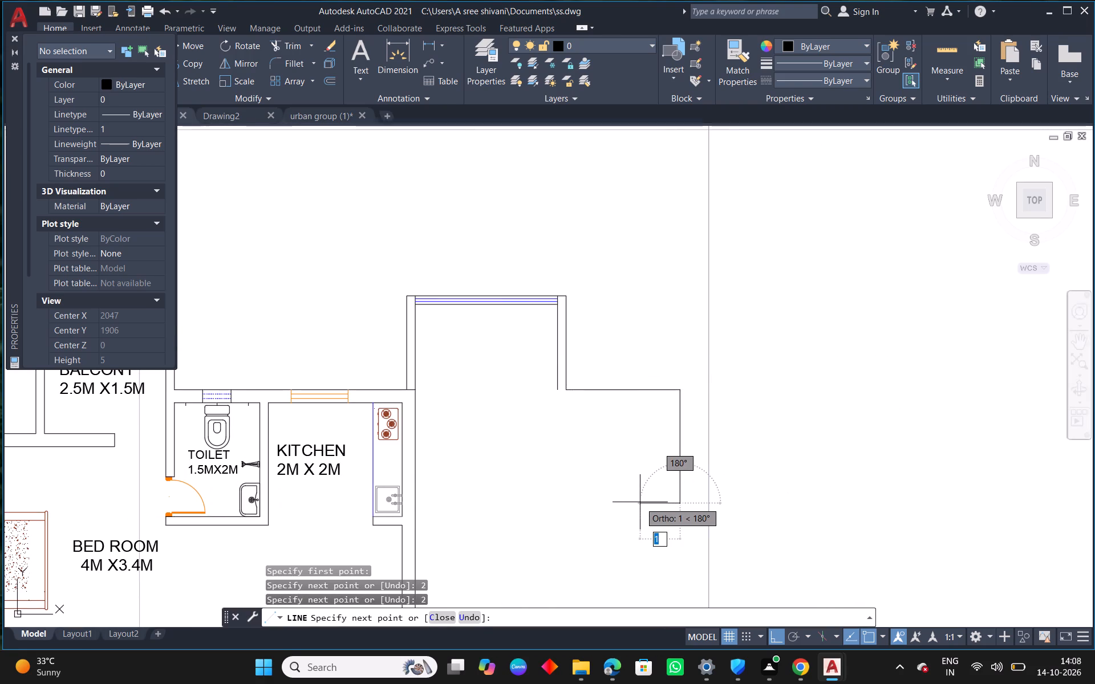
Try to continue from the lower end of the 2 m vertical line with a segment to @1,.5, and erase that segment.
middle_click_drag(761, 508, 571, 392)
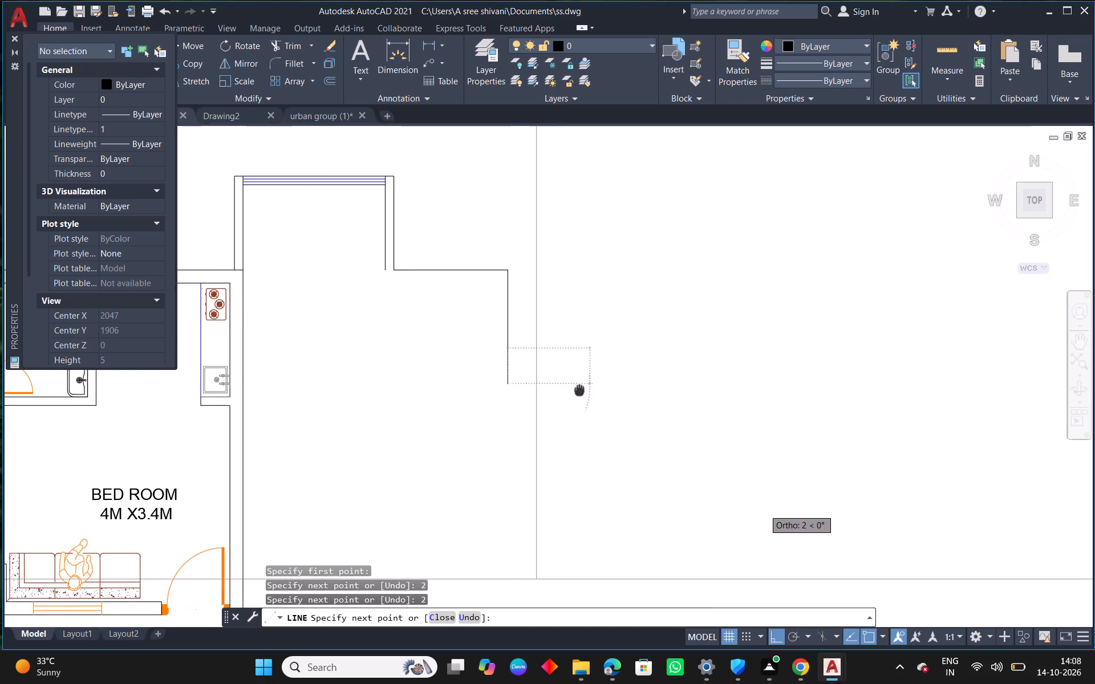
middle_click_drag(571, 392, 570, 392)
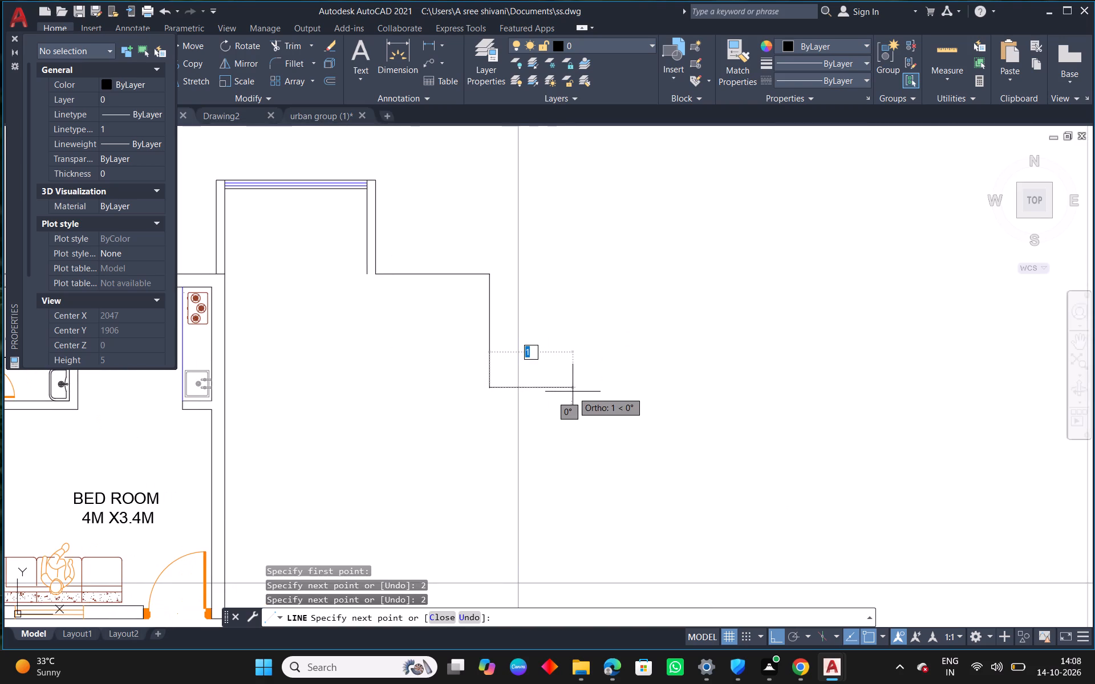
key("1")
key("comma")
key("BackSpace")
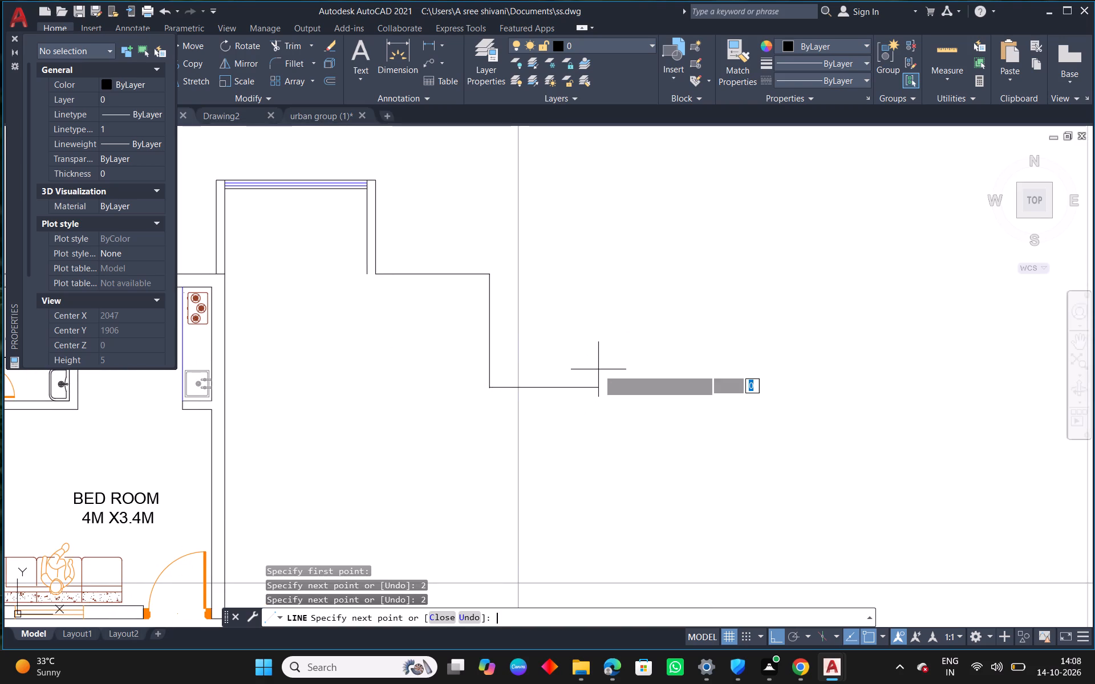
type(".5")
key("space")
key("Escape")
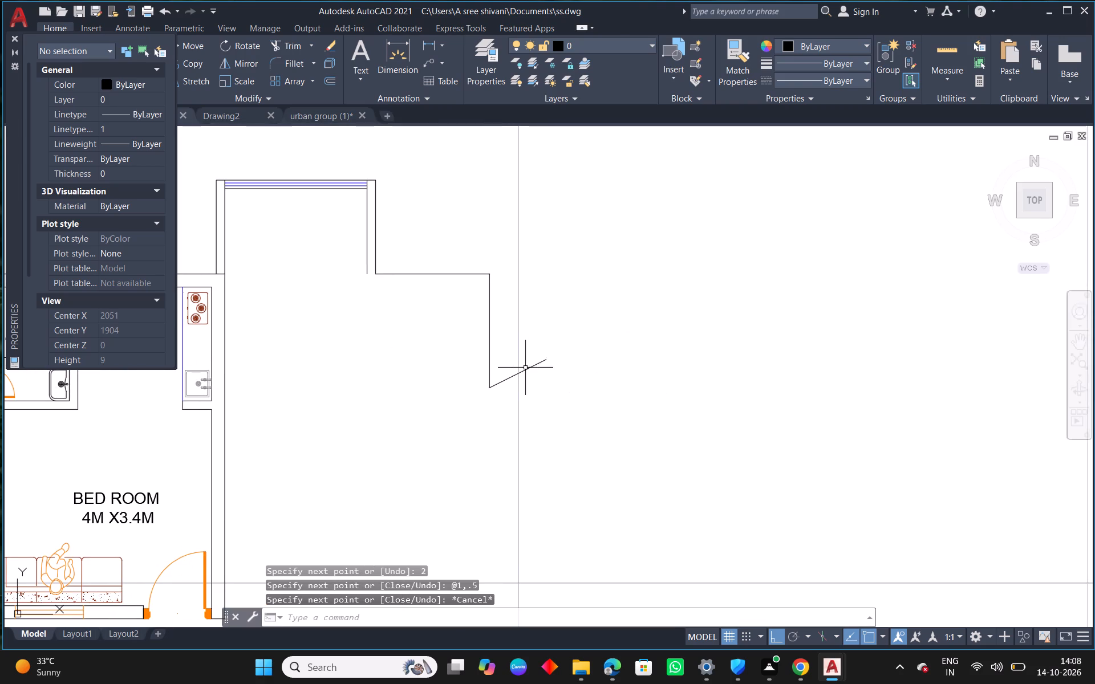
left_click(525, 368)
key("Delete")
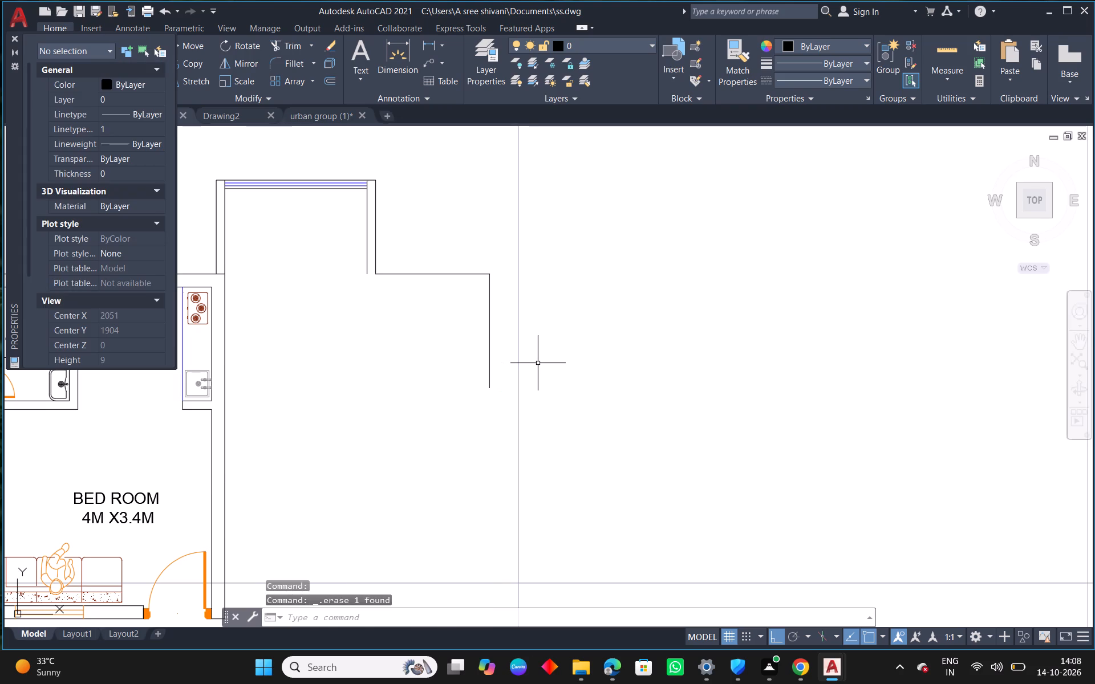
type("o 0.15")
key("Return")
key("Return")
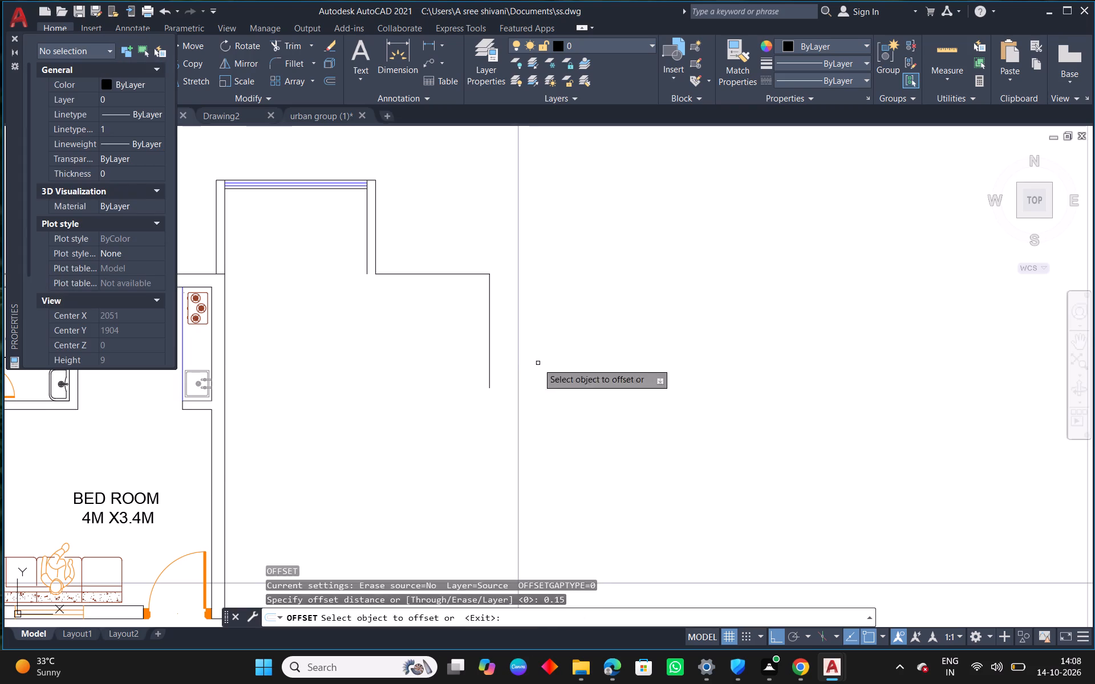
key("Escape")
Offset the new 2 m vertical line 0.15 m to the right.
type("o 0.15")
key("Return")
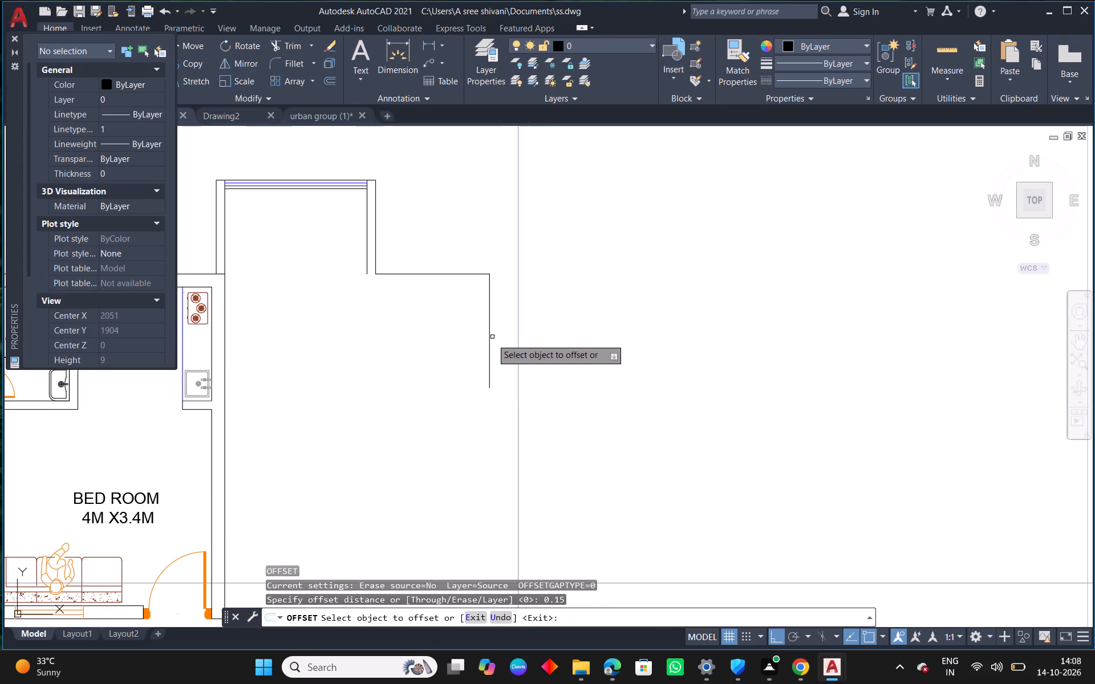
left_click(490, 340)
left_click(531, 331)
key("Escape")
Offset the new 2 m horizontal line 0.23 m upward.
type("o 0.23")
key("Return")
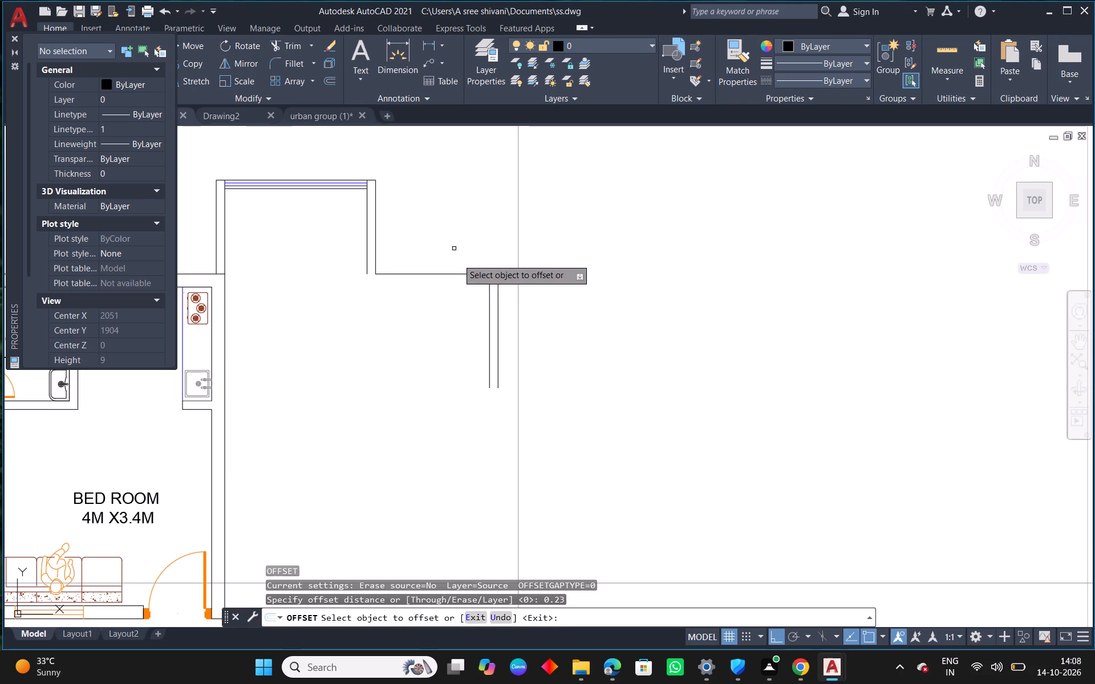
left_click_drag(457, 274, 458, 264)
left_click(459, 250)
key("Escape")
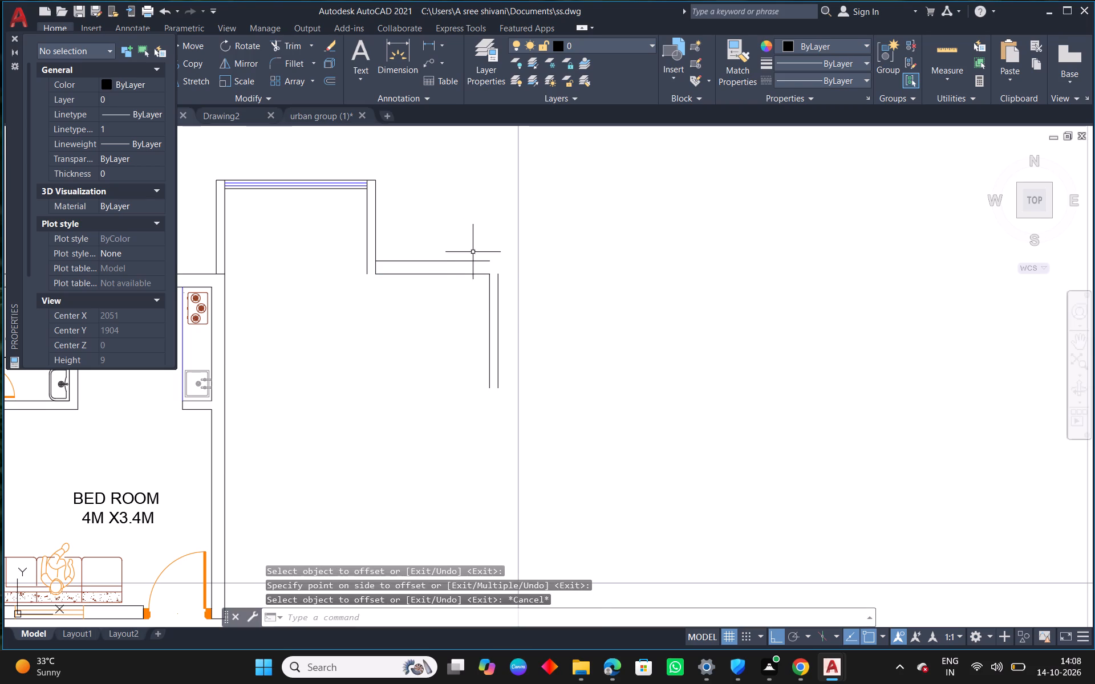
Trim the piece of the right wall's outer line that lies between the two new horizontal wall lines.
scroll(378, 264, "up", 2)
type("tr")
key("space")
key("space")
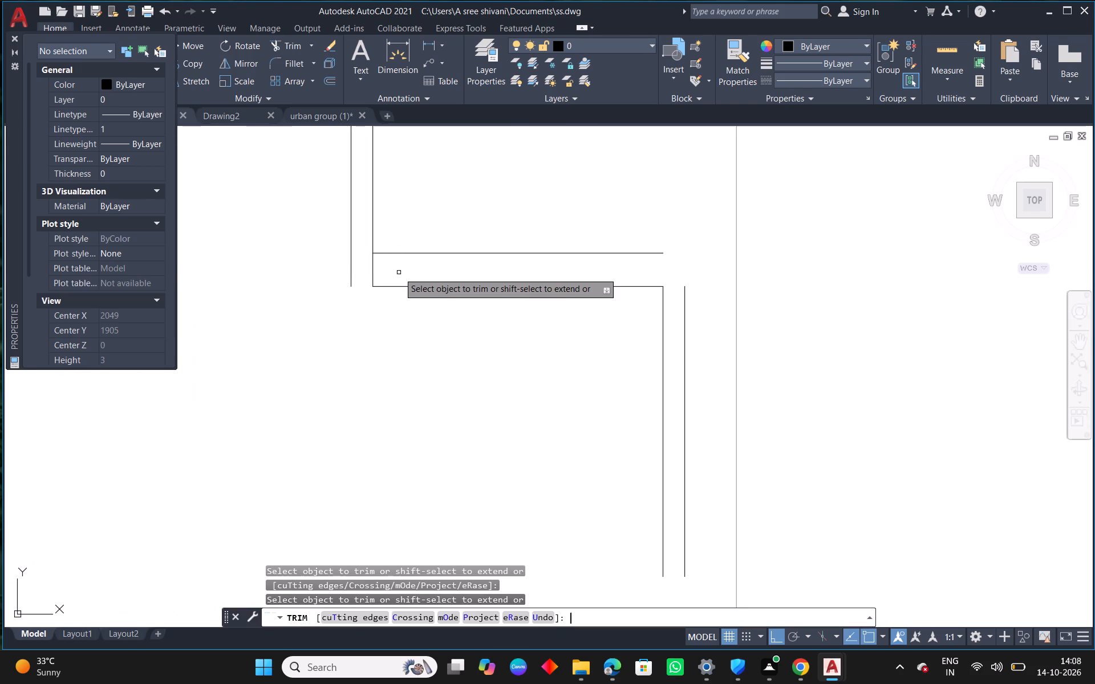
left_click(372, 267)
key("Escape")
Offset the outer line of the new vertical wall 1.5 m to the right.
scroll(410, 266, "down", 1)
middle_click_drag(662, 337, 602, 325)
type("o 1.5")
key("Return")
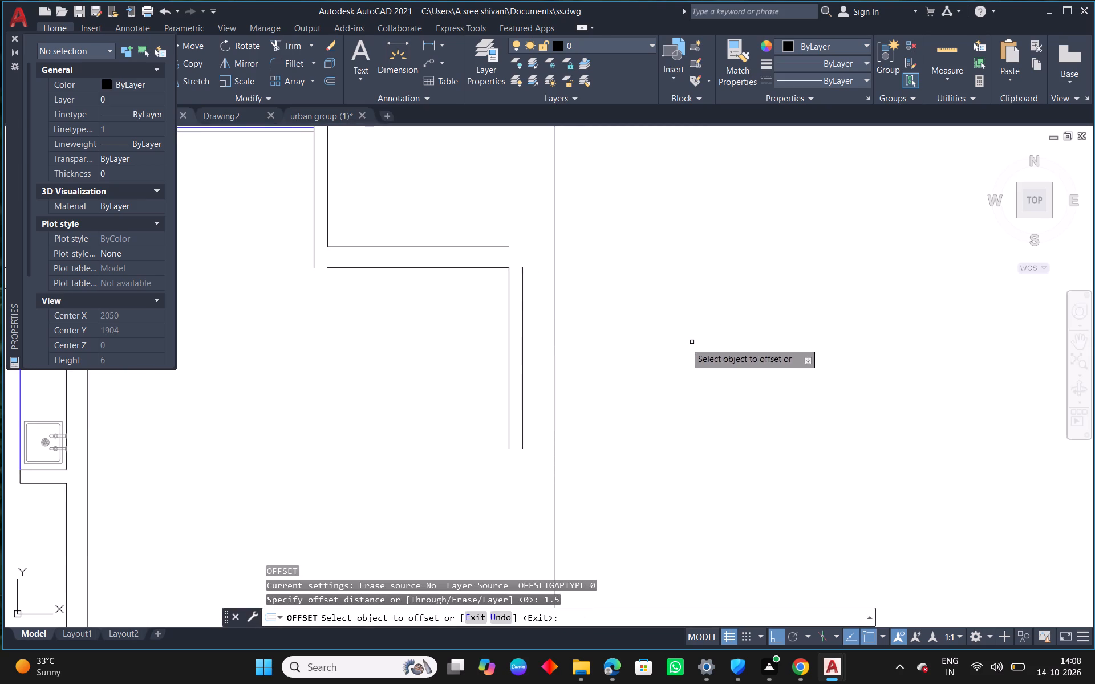
left_click_drag(524, 292, 548, 292)
left_click(670, 302)
key("Escape")
Offset the line 1.5 m beyond the new vertical wall a further 0.15 m to the right.
type("o 0.15")
key("Return")
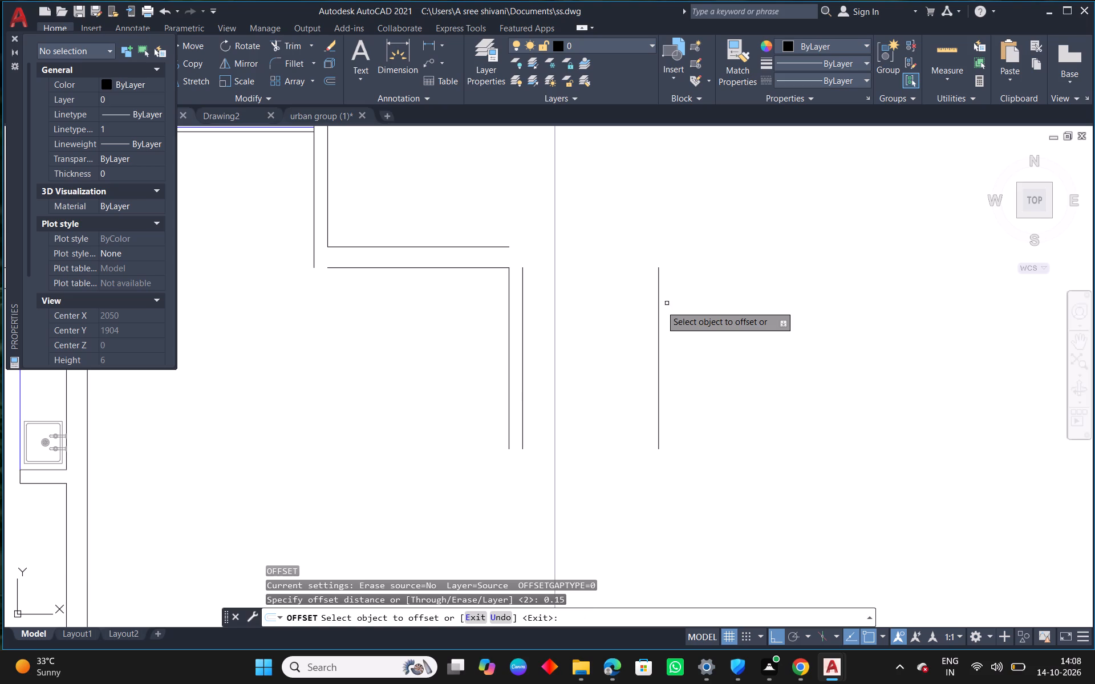
left_click_drag(659, 310, 666, 310)
left_click(738, 316)
key("Escape")
Draw a horizontal line joining the top ends of the facing lines of the two new vertical walls.
scroll(762, 365, "down", 2)
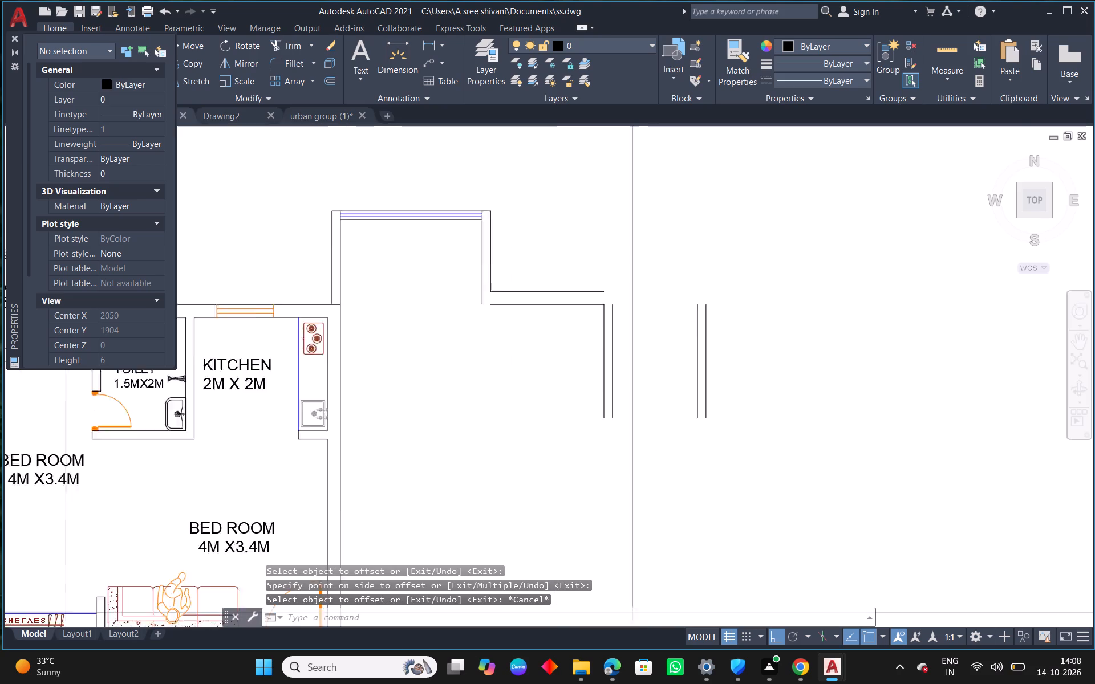
middle_click_drag(830, 391, 676, 373)
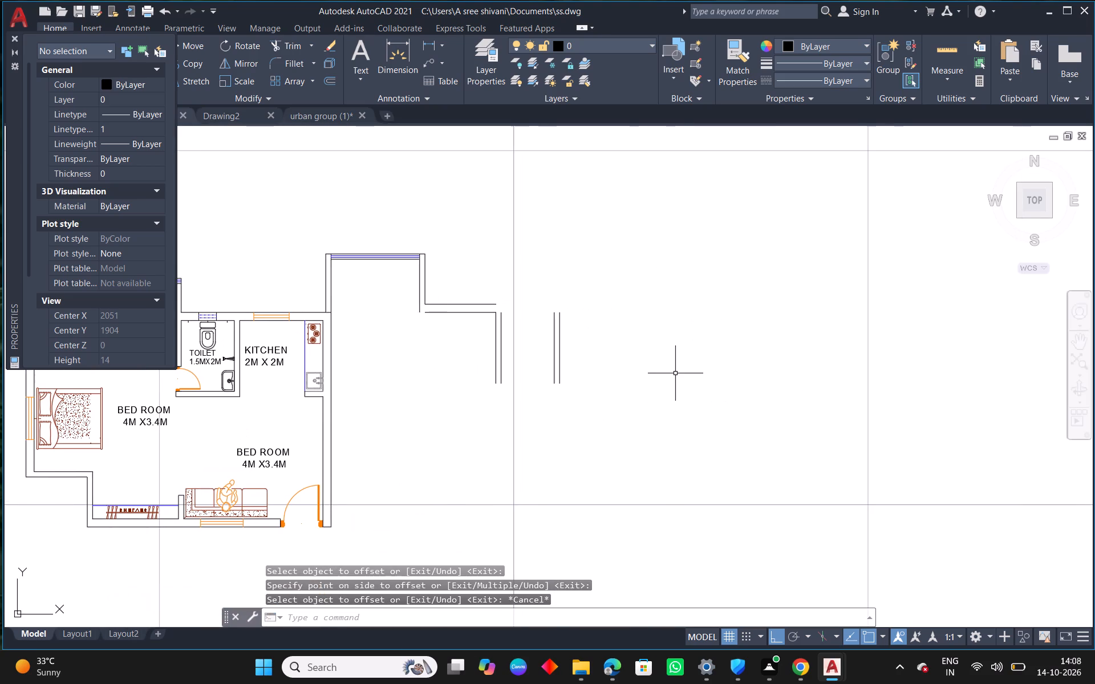
scroll(524, 297, "up", 2)
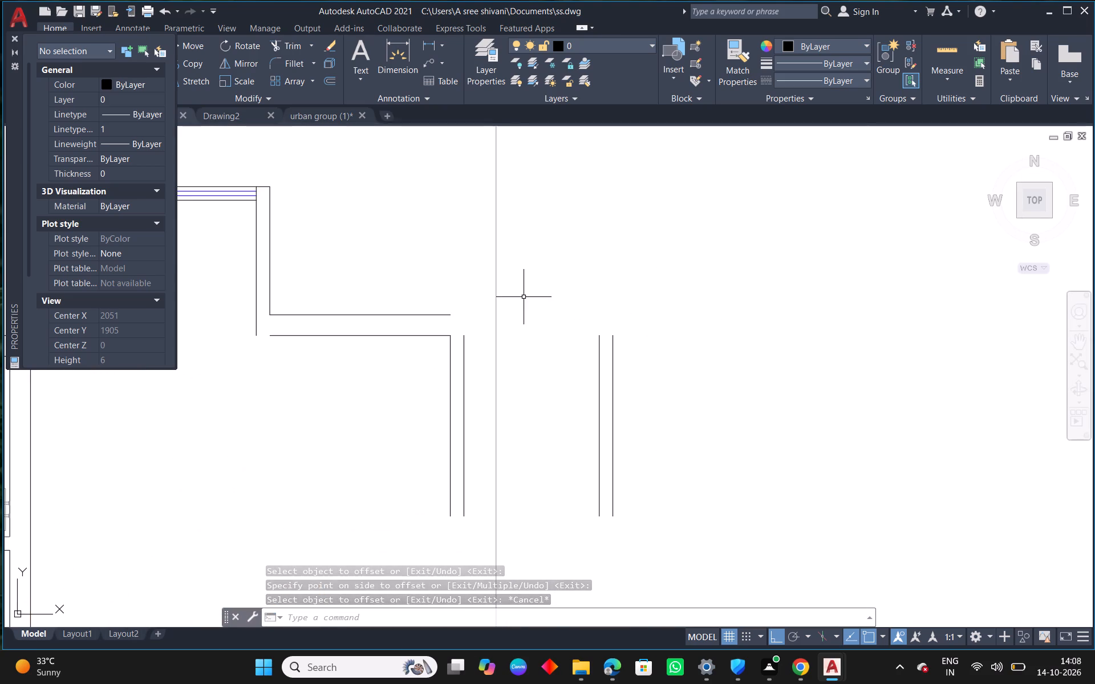
type("l")
key("space")
left_click(466, 334)
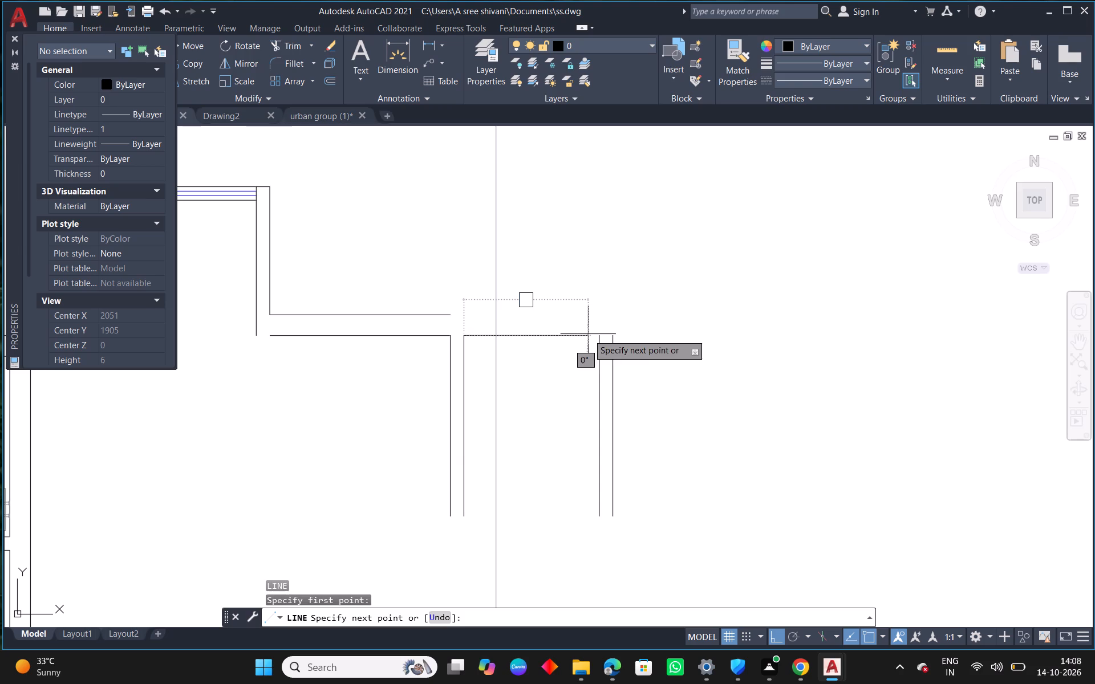
left_click(598, 334)
key("Escape")
Fillet the new horizontal line with the inner line of the rightmost vertical wall into a square corner.
type("f")
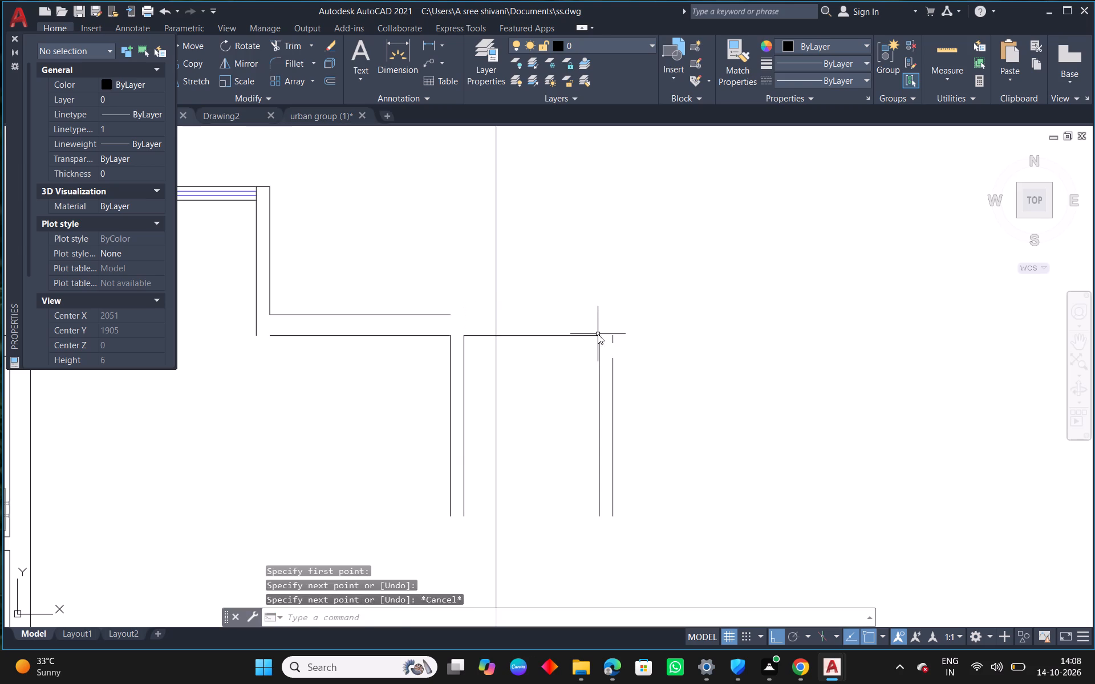
key("space")
left_click(586, 336)
left_click(599, 347)
key("Escape")
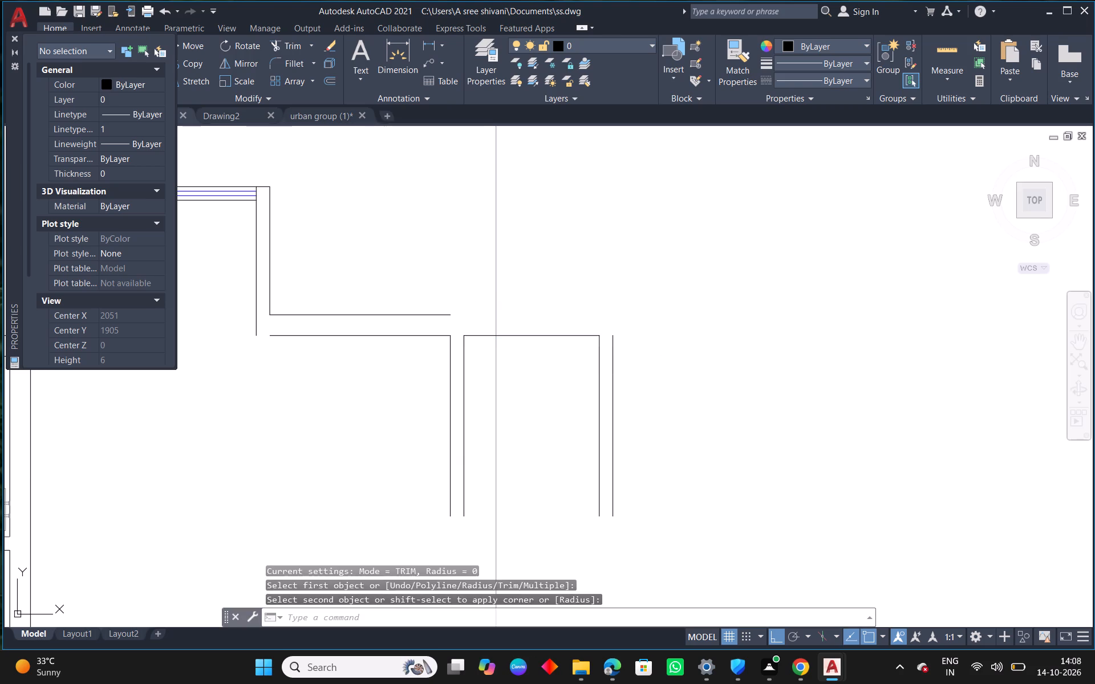
Fillet the upper horizontal wall line with the outer line of the rightmost vertical wall to close the outer corner.
key("f")
key("space")
left_click(438, 313)
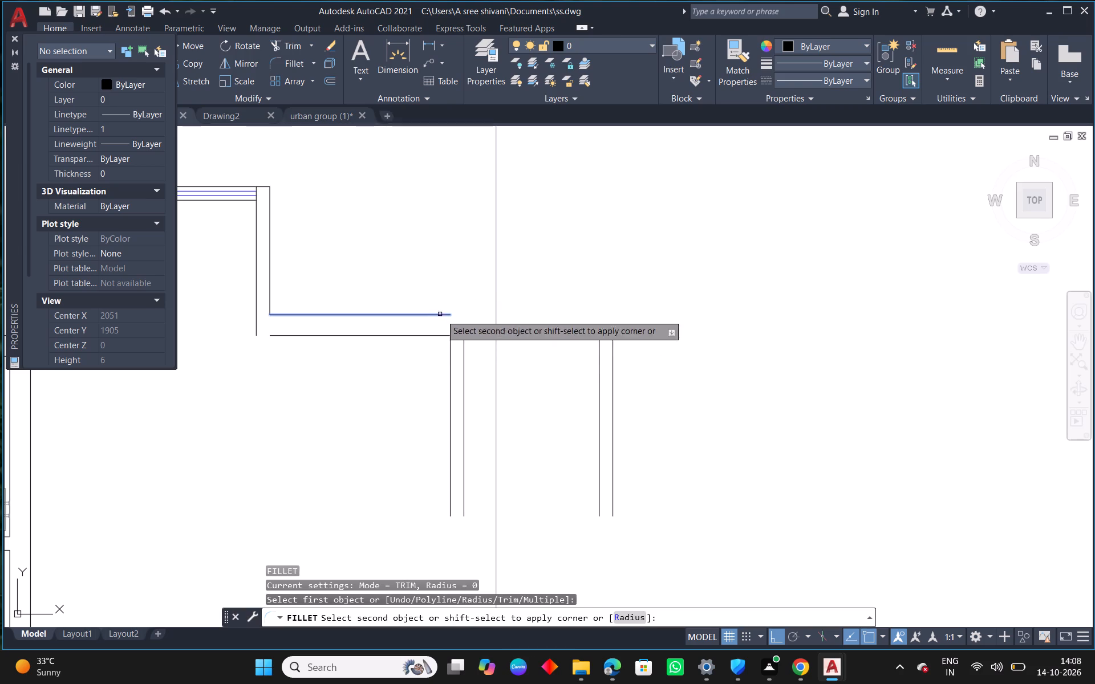
left_click(611, 353)
key("Escape")
Draw a vertical line 1.5 m upward beside the outer corner of the rightmost wall.
scroll(589, 348, "down", 1)
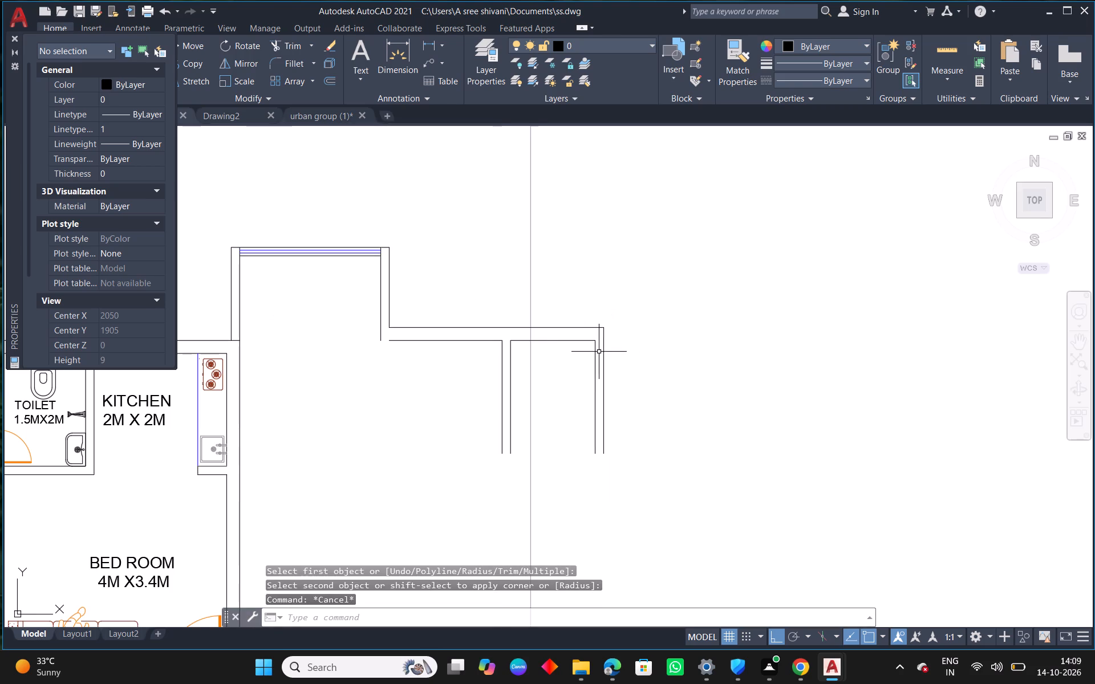
key("l")
key("space")
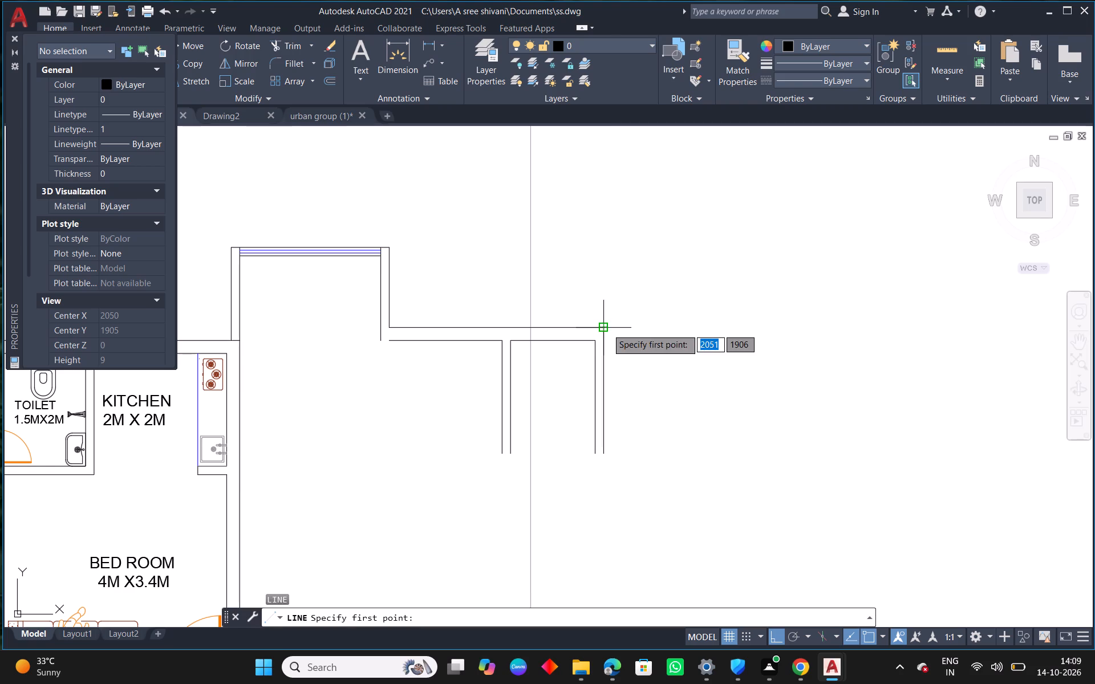
left_click(607, 328)
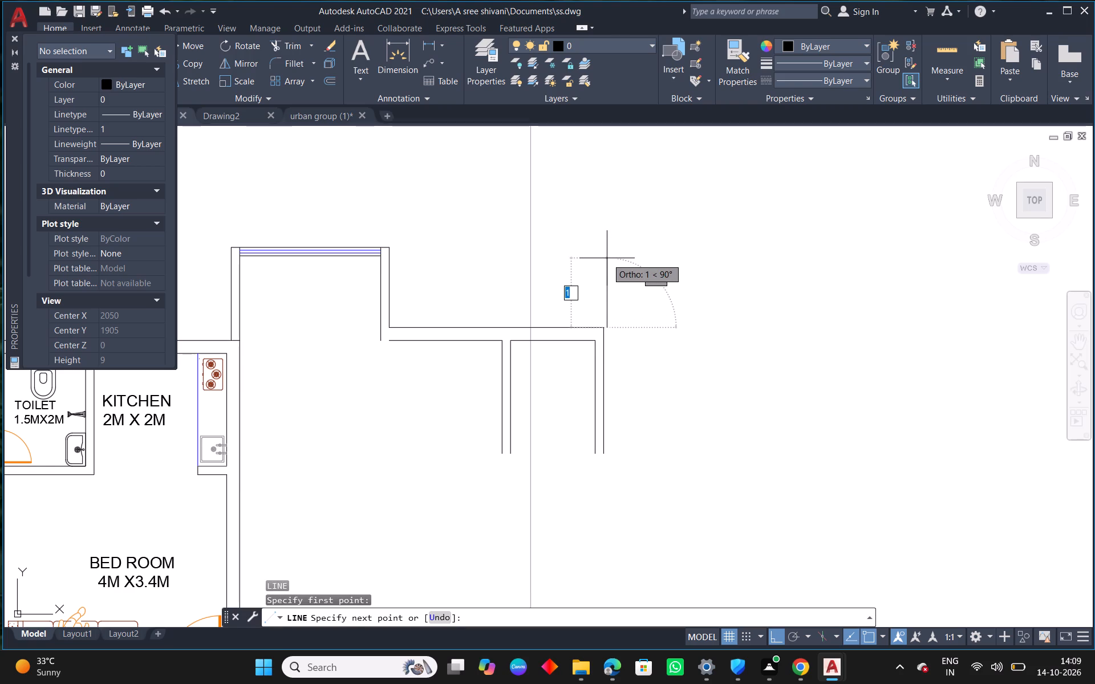
type("1.5")
key("Return")
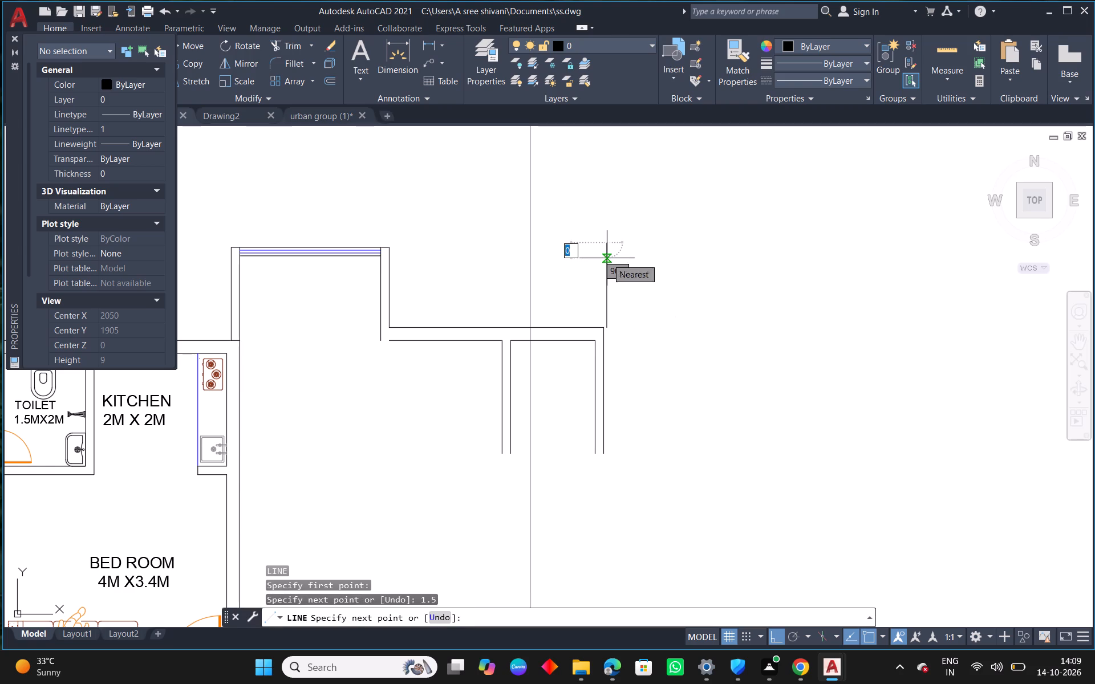
key("Escape")
Move the 1.5 m vertical line so its lower end sits exactly on the outer wall corner.
scroll(638, 317, "up", 2)
left_click_drag(627, 290, 597, 289)
left_click(465, 275)
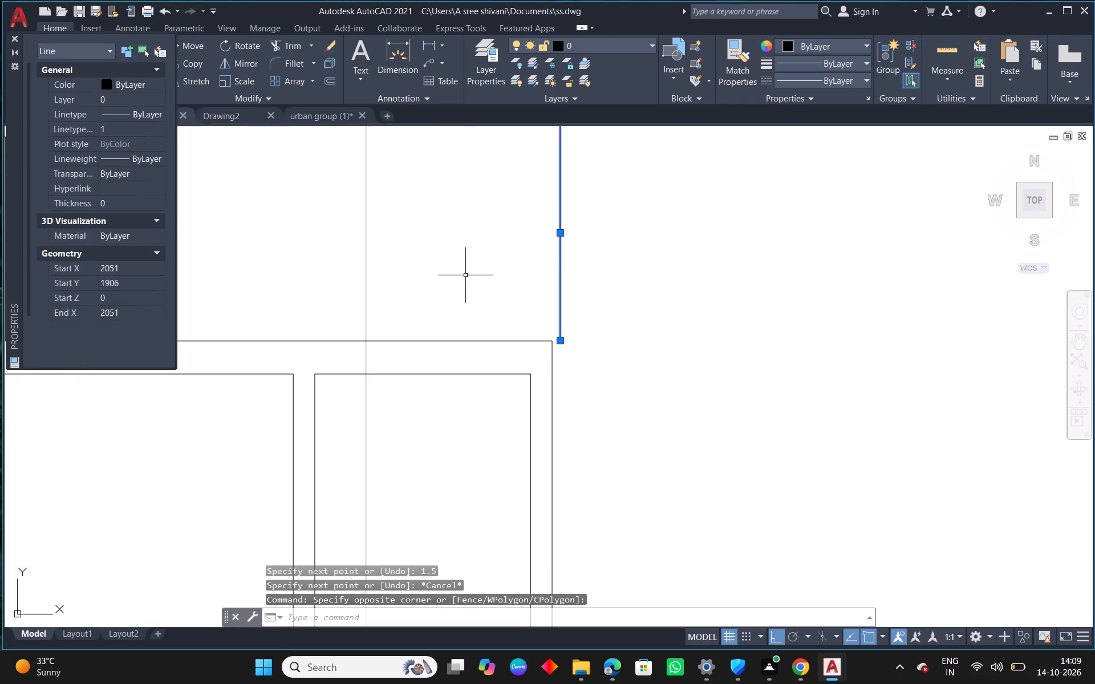
key("m")
key("space")
scroll(533, 343, "up", 2)
left_click(602, 333)
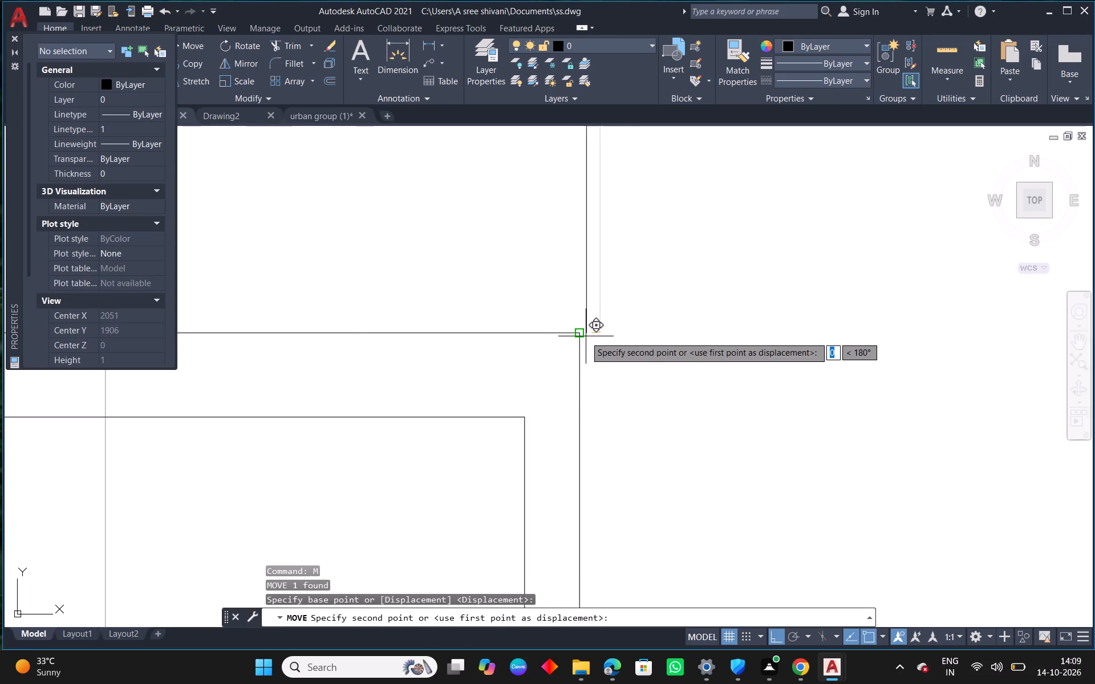
left_click(578, 336)
scroll(627, 373, "down", 4)
key("Escape")
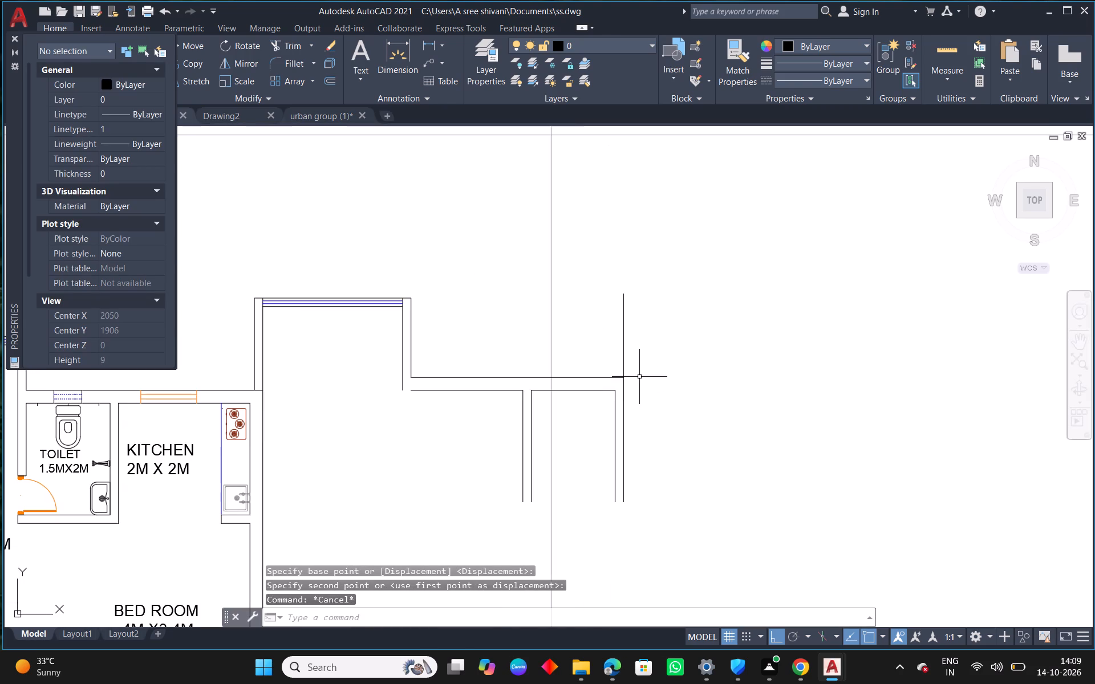
Offset the 1.5 m vertical line 0.15 m to the left to form the wall thickness.
type("o 0.15")
key("Return")
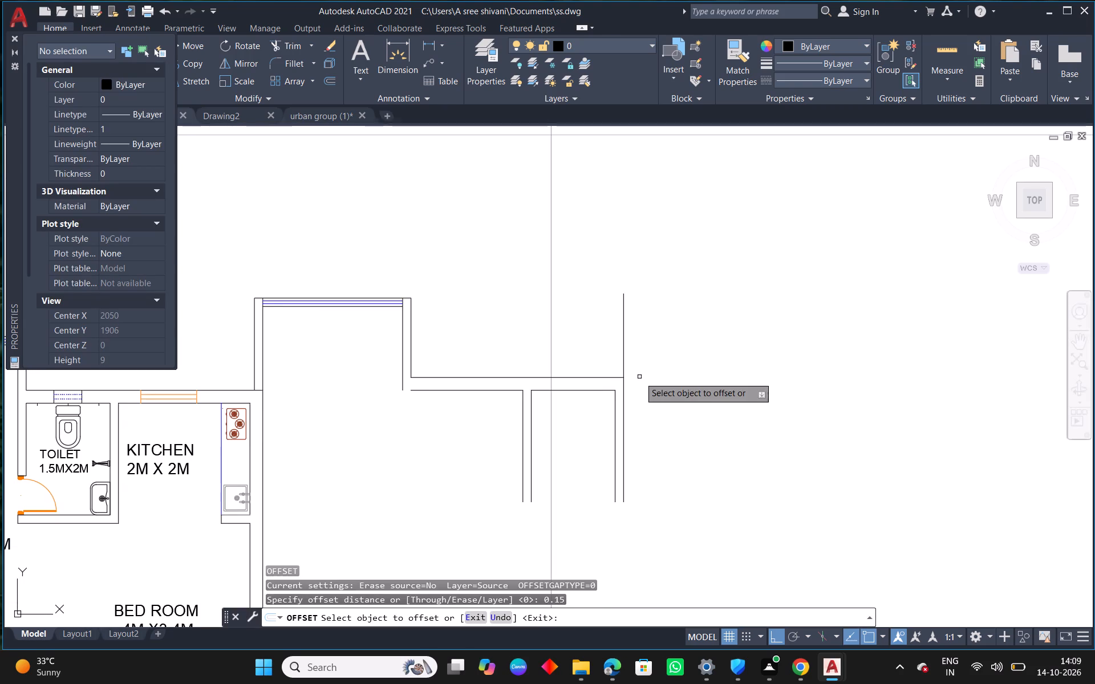
left_click_drag(624, 337, 602, 338)
left_click(543, 336)
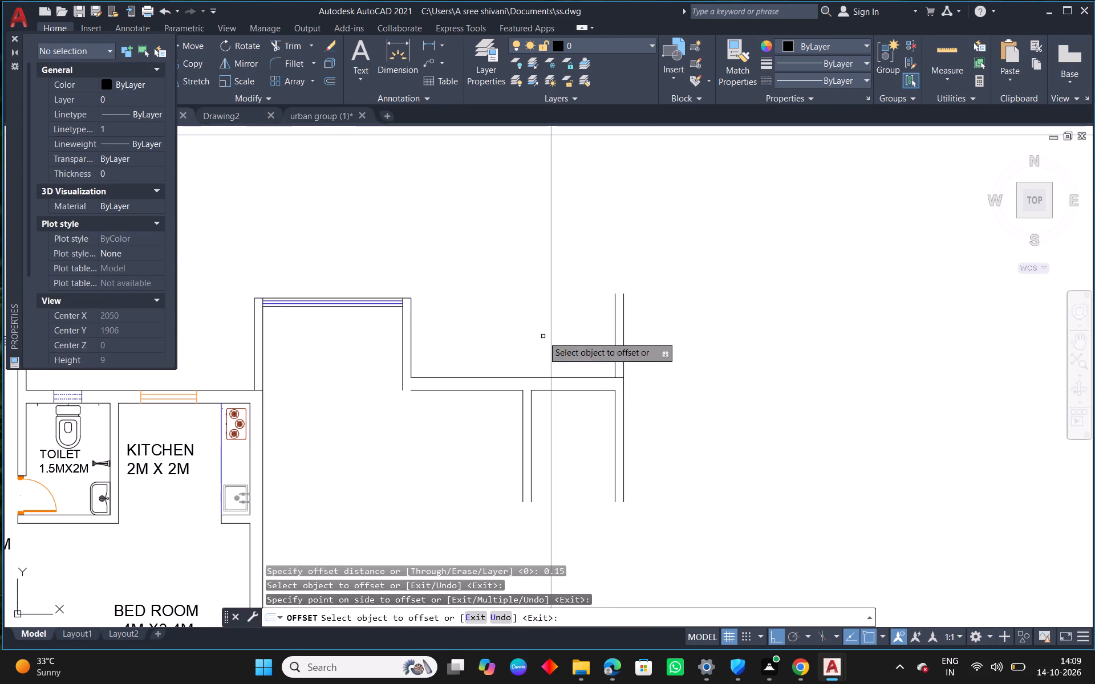
key("Escape")
Offset the original 1.5 m vertical line 2.5 m to the right for the new room's far wall.
type("o 2")
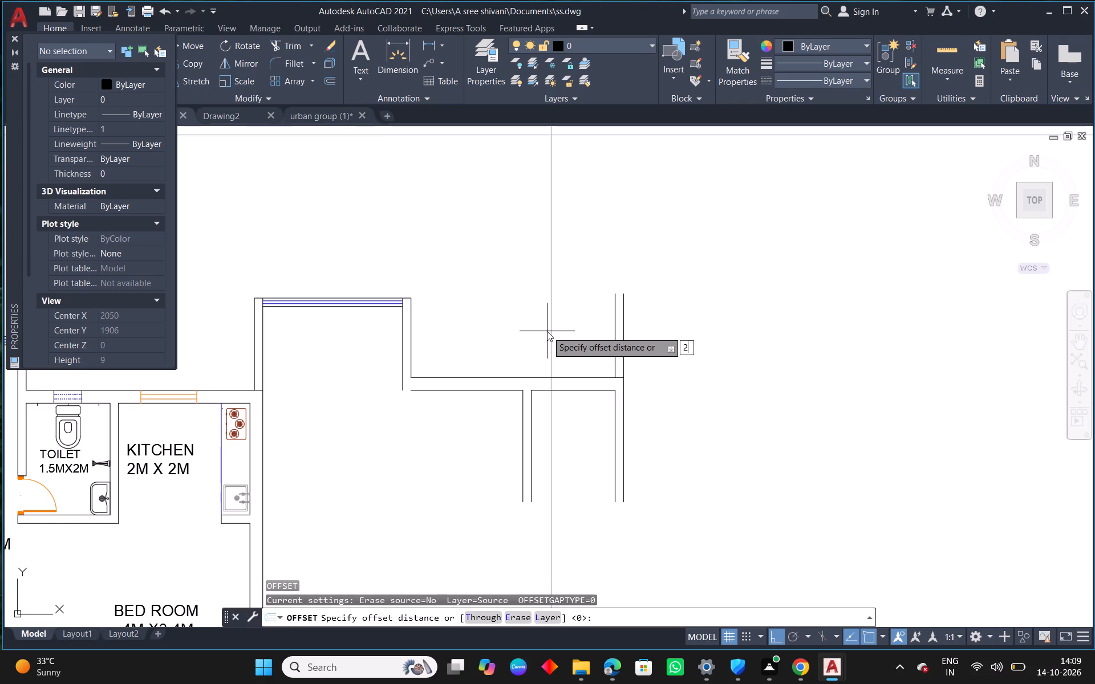
type(".5")
key("space")
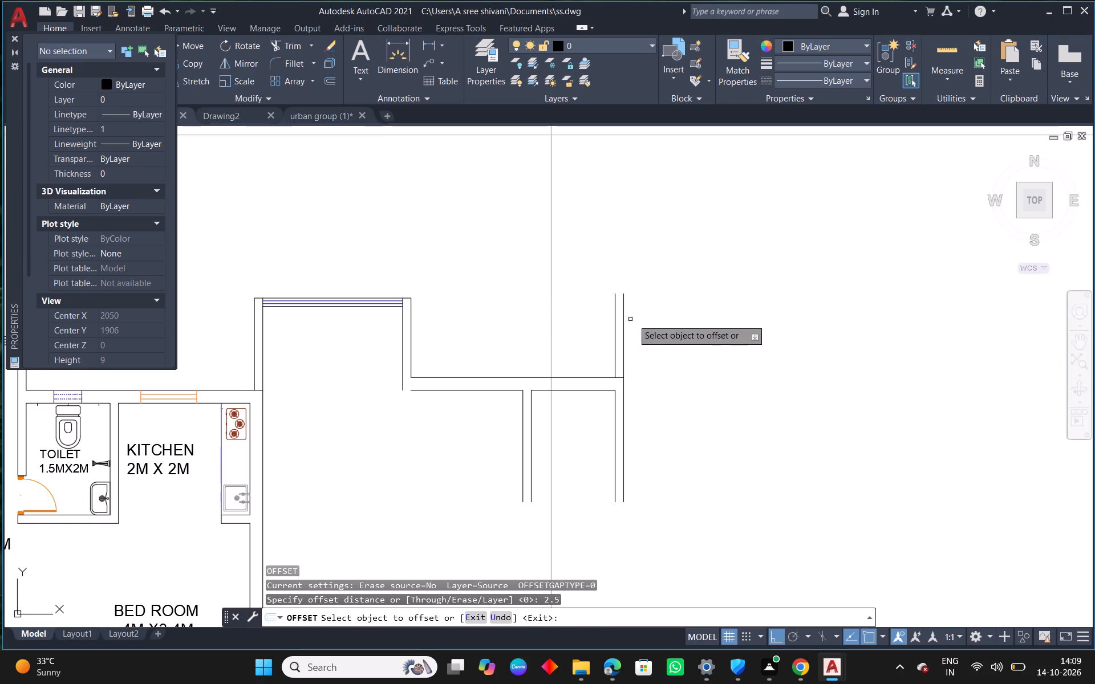
left_click_drag(623, 339, 635, 340)
left_click(736, 352)
key("Escape")
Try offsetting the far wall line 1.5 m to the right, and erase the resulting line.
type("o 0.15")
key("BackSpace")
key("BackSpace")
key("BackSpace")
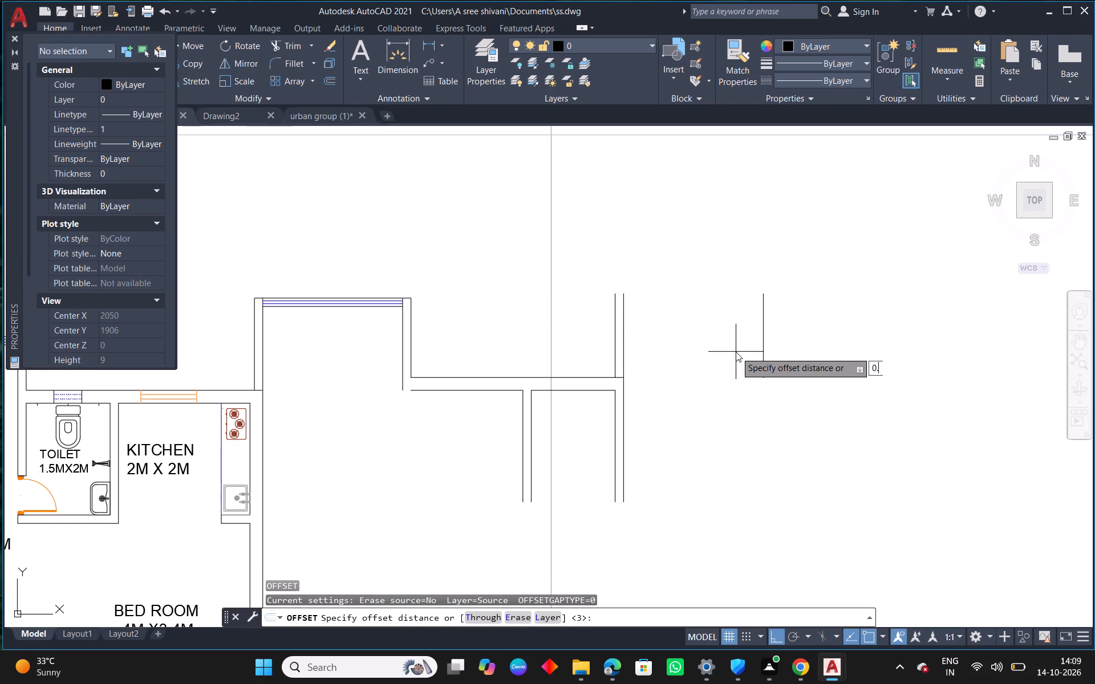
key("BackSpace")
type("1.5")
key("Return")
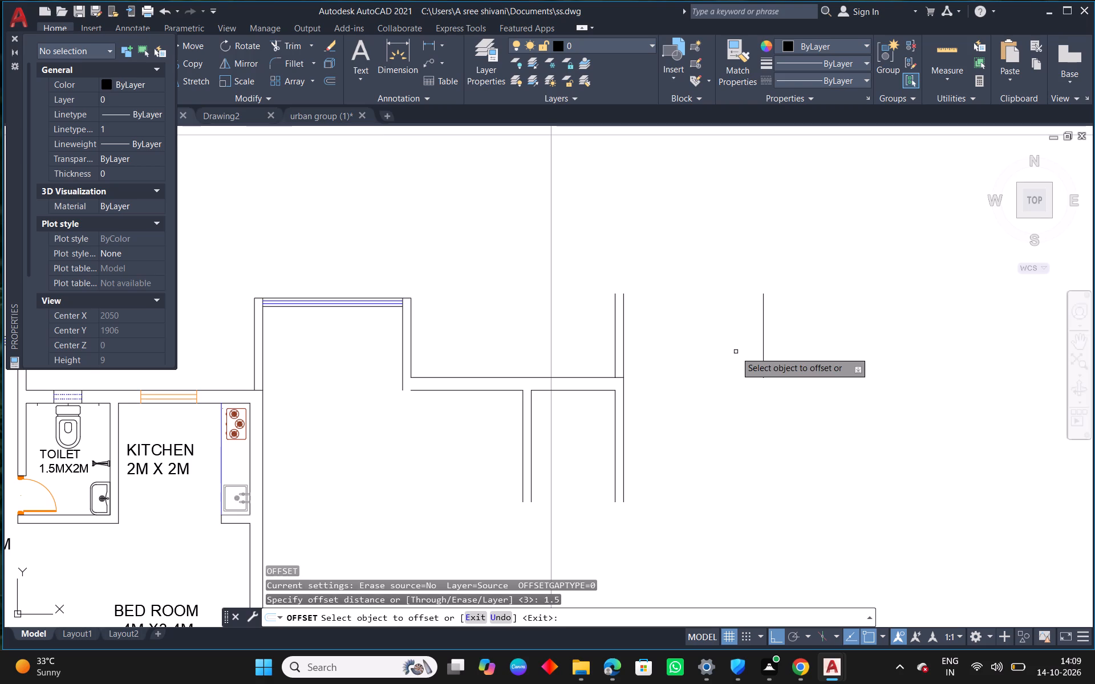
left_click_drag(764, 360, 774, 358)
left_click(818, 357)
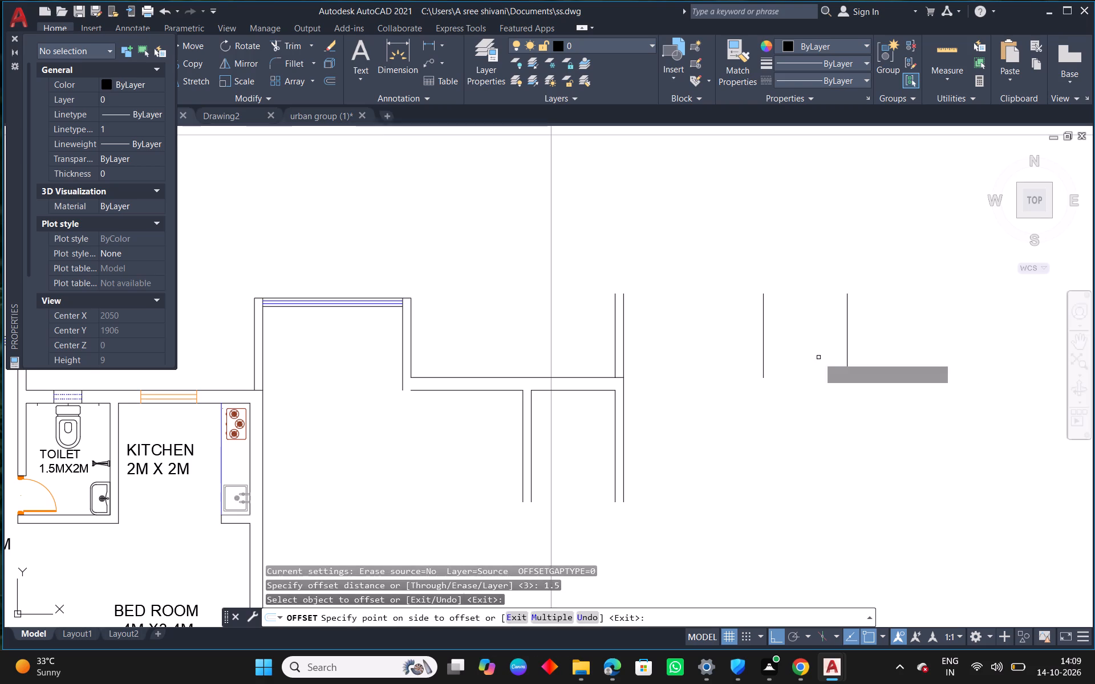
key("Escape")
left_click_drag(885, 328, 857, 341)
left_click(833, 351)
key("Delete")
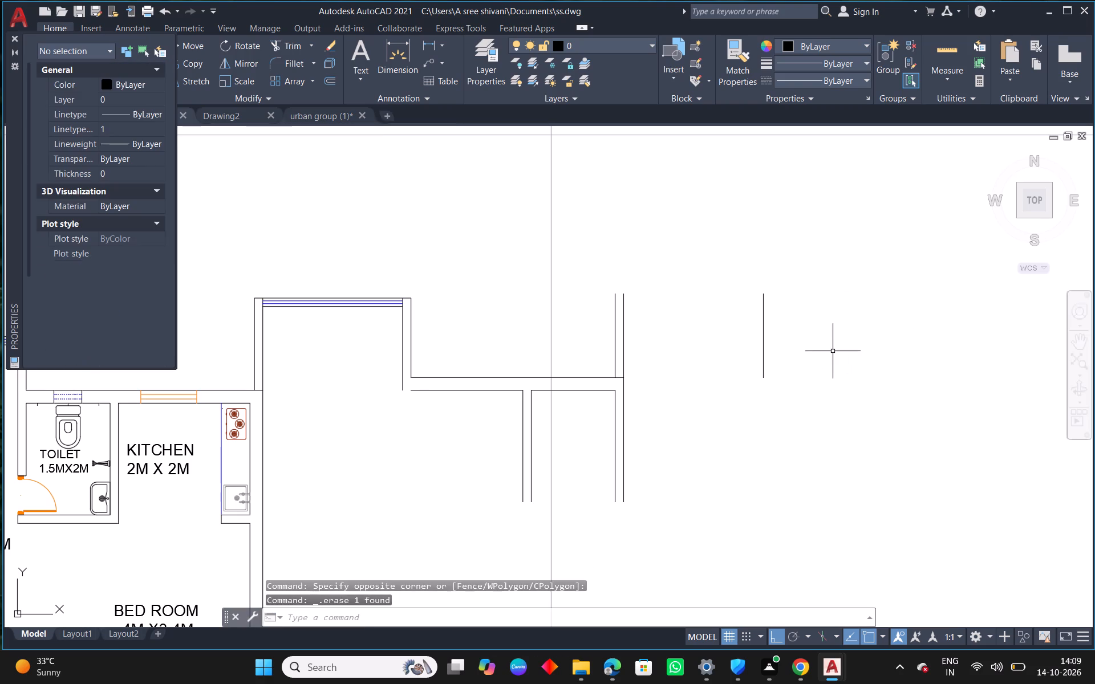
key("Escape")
Offset the far wall line 0.15 m to the right to give that wall its thickness.
type("o 0.15")
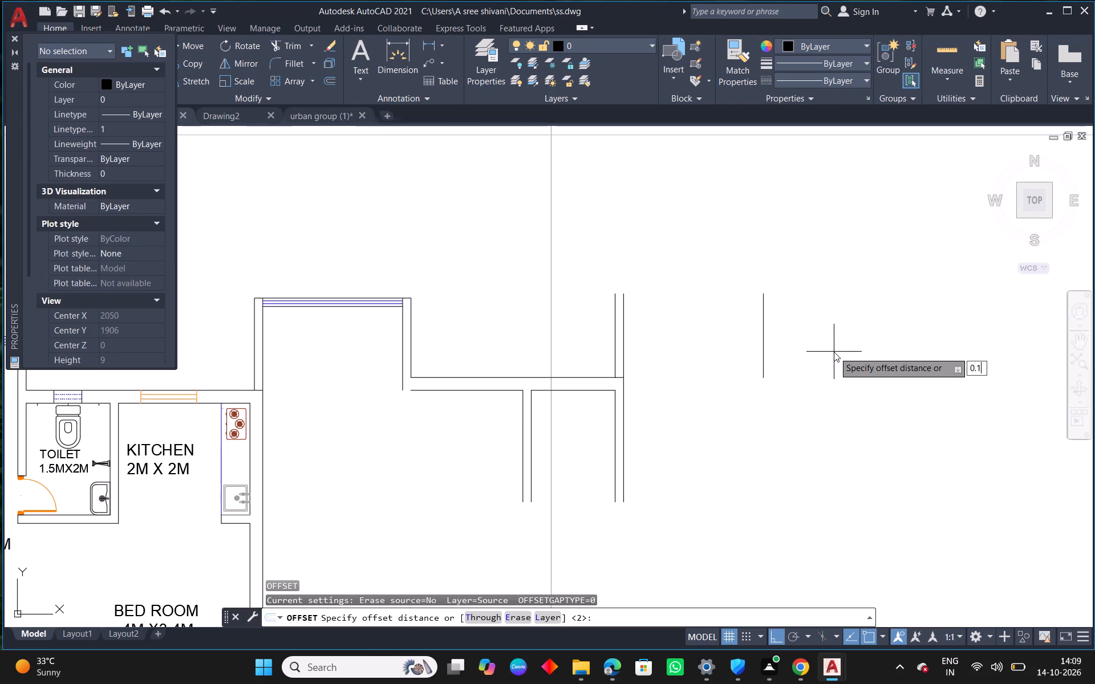
key("Return")
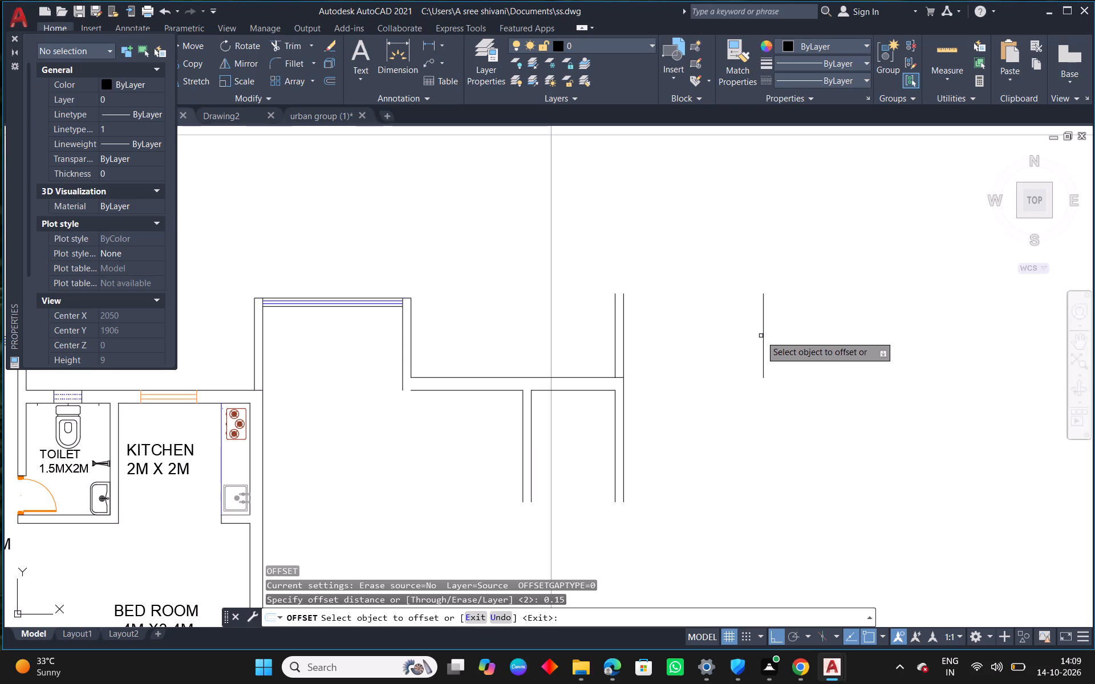
left_click(764, 334)
left_click(815, 333)
key("Escape")
Draw a horizontal line joining the top ends of the new room's two inner vertical wall lines.
type("l")
key("space")
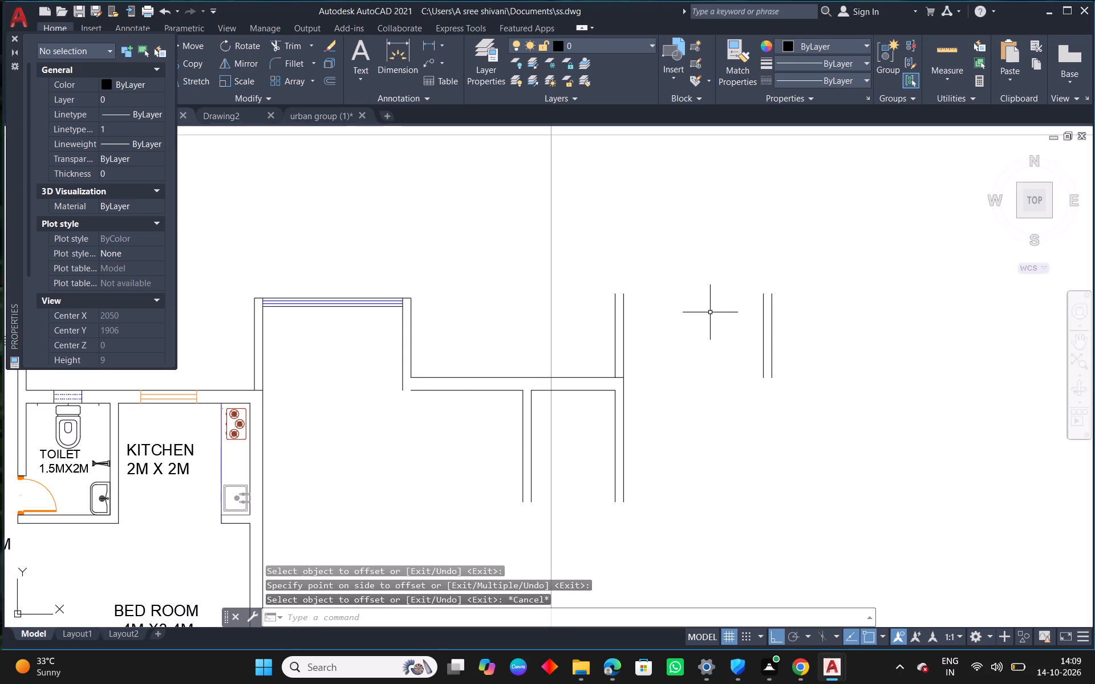
scroll(693, 303, "up", 1)
left_click(587, 292)
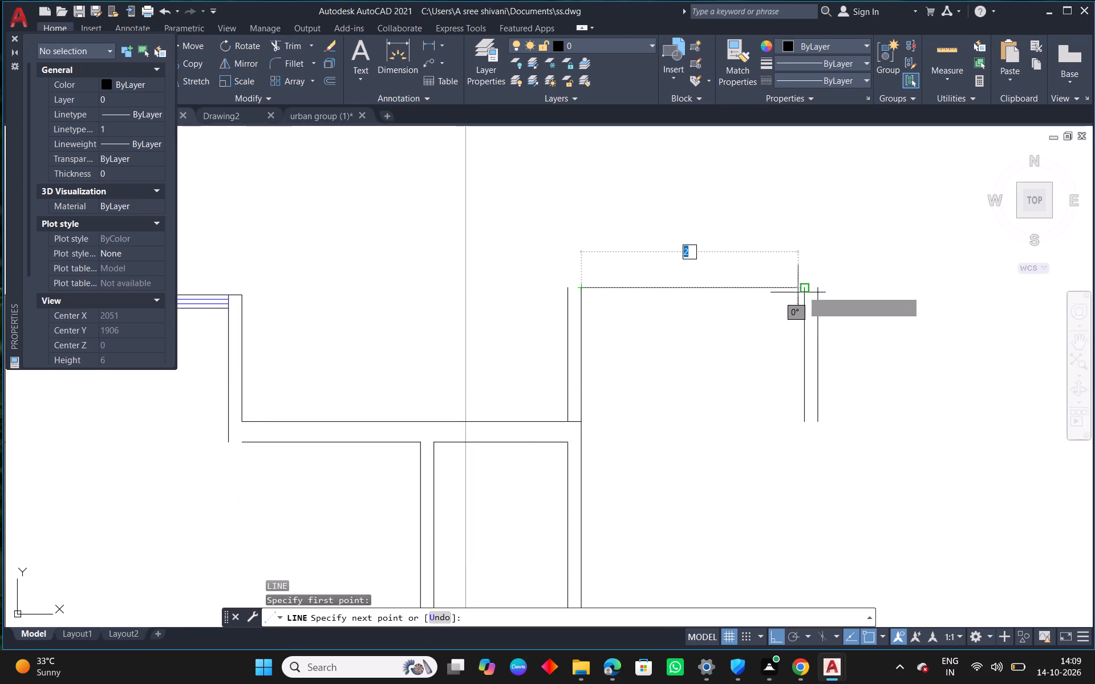
left_click(806, 290)
key("Escape")
Offset the new room's top horizontal line 0.15 m upward.
middle_click_drag(792, 321, 680, 316)
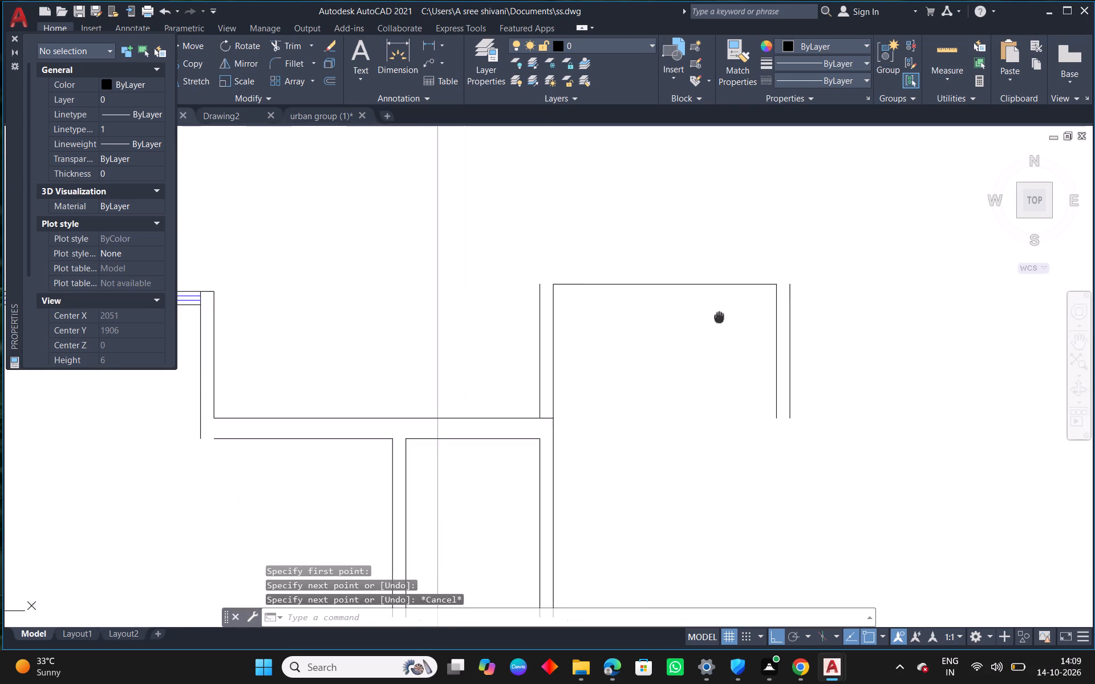
middle_click_drag(680, 316, 666, 319)
type("o 0.15")
key("Return")
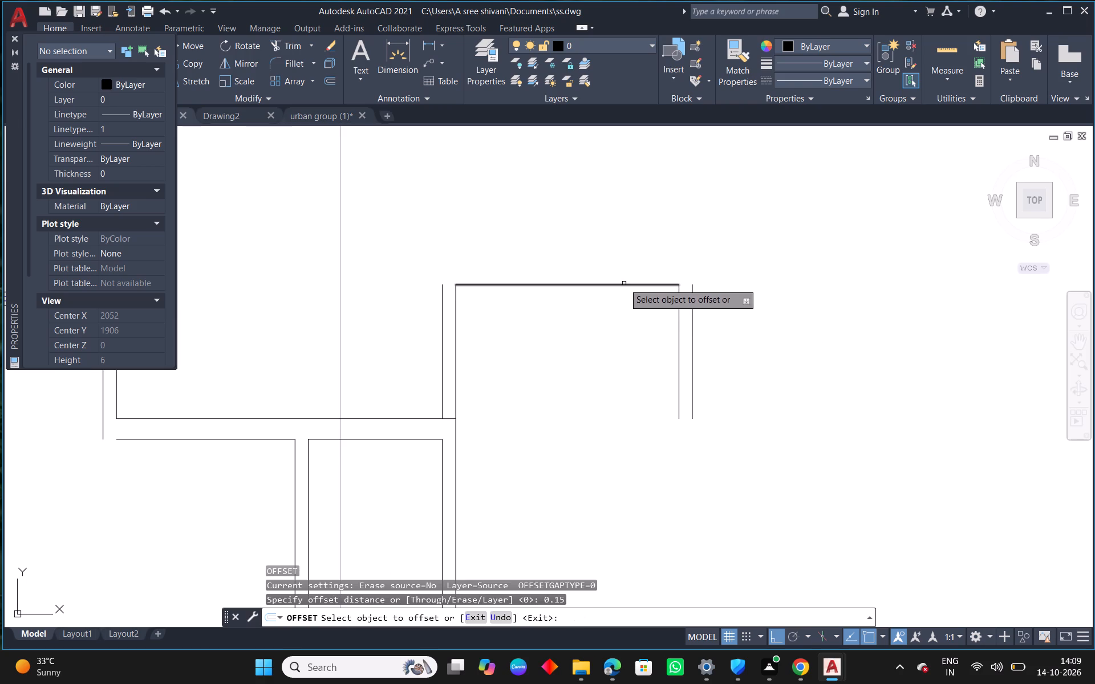
left_click(624, 285)
left_click(623, 259)
key("Escape")
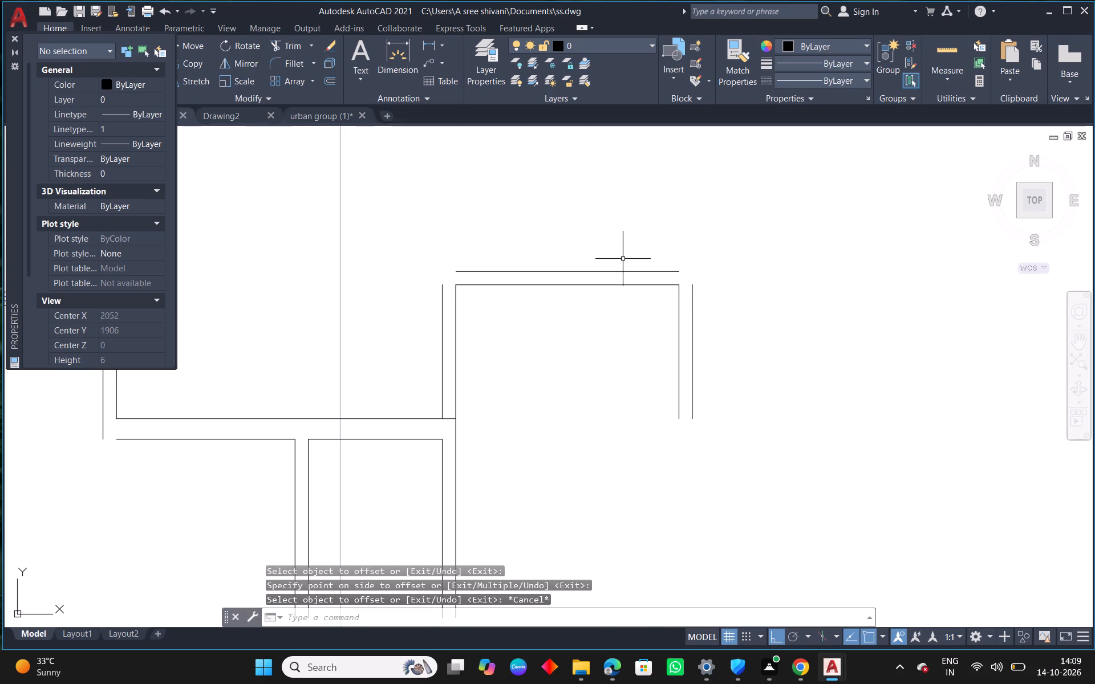
Extend the new room's two inner vertical wall lines up to the outer top wall line.
key("r")
key("Escape")
type("ex")
key("space")
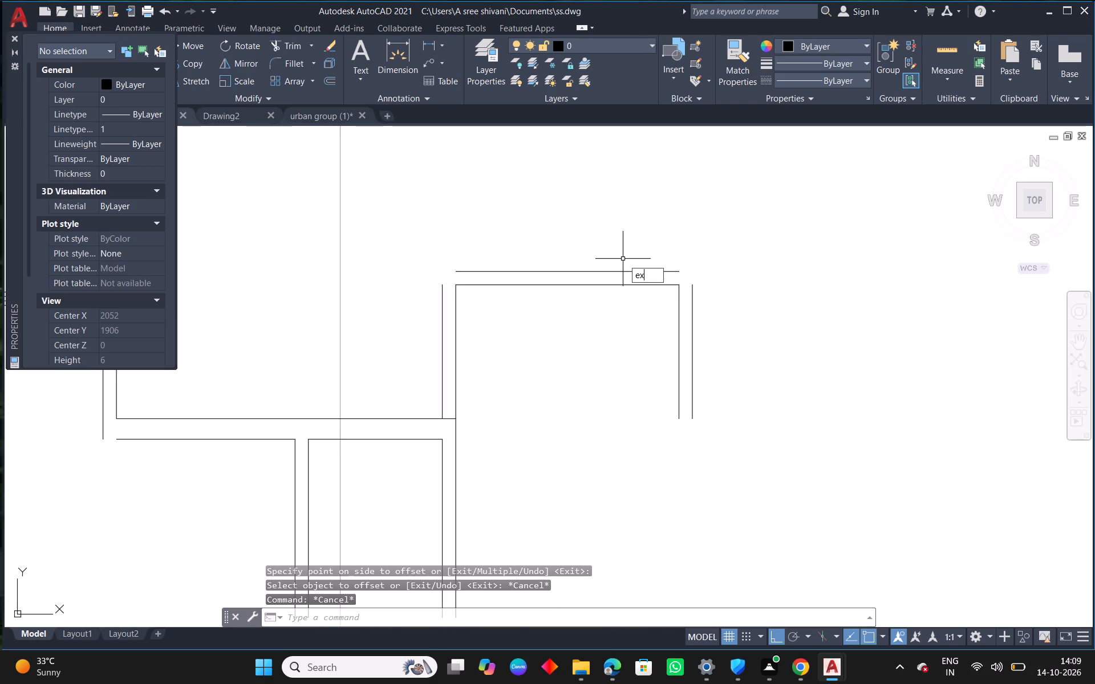
left_click_drag(497, 309, 448, 304)
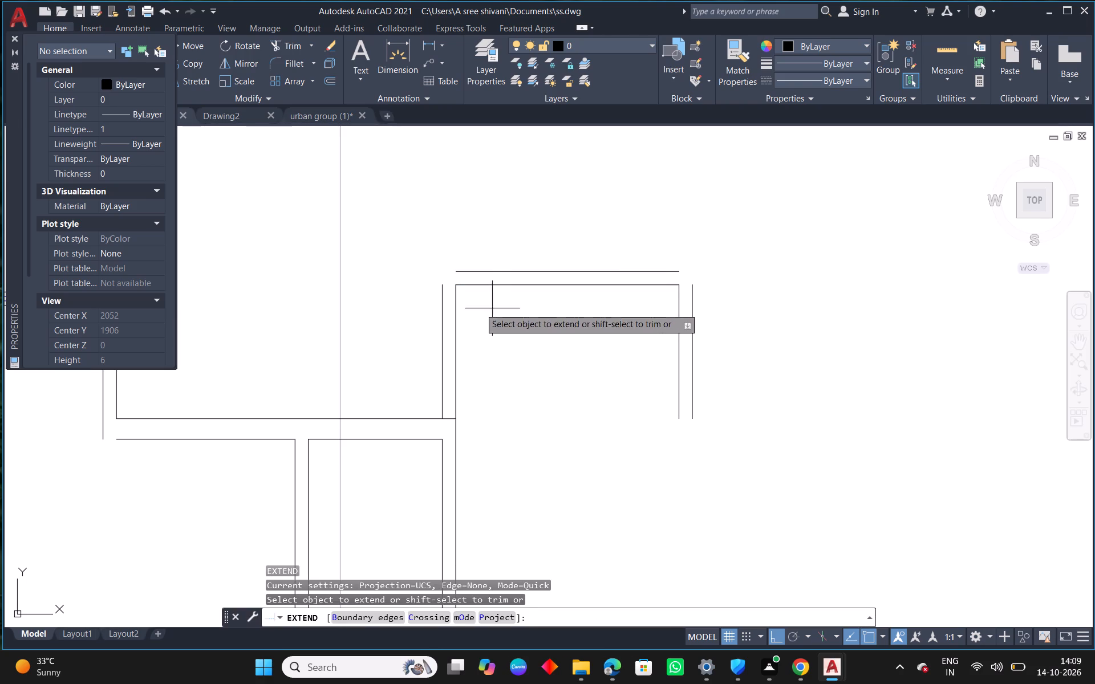
left_click_drag(448, 304, 447, 304)
left_click_drag(672, 299, 687, 298)
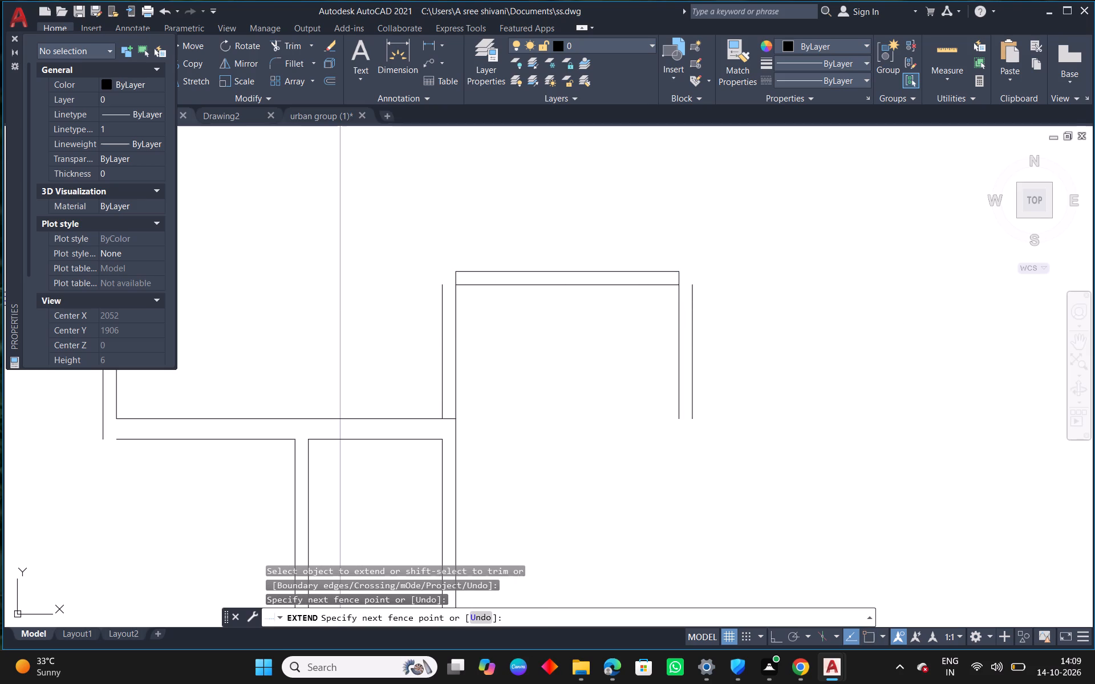
key("Escape")
Fillet the outer top wall line with both outer vertical wall lines to square the room's two upper corners.
key("f")
key("space")
left_click(479, 271)
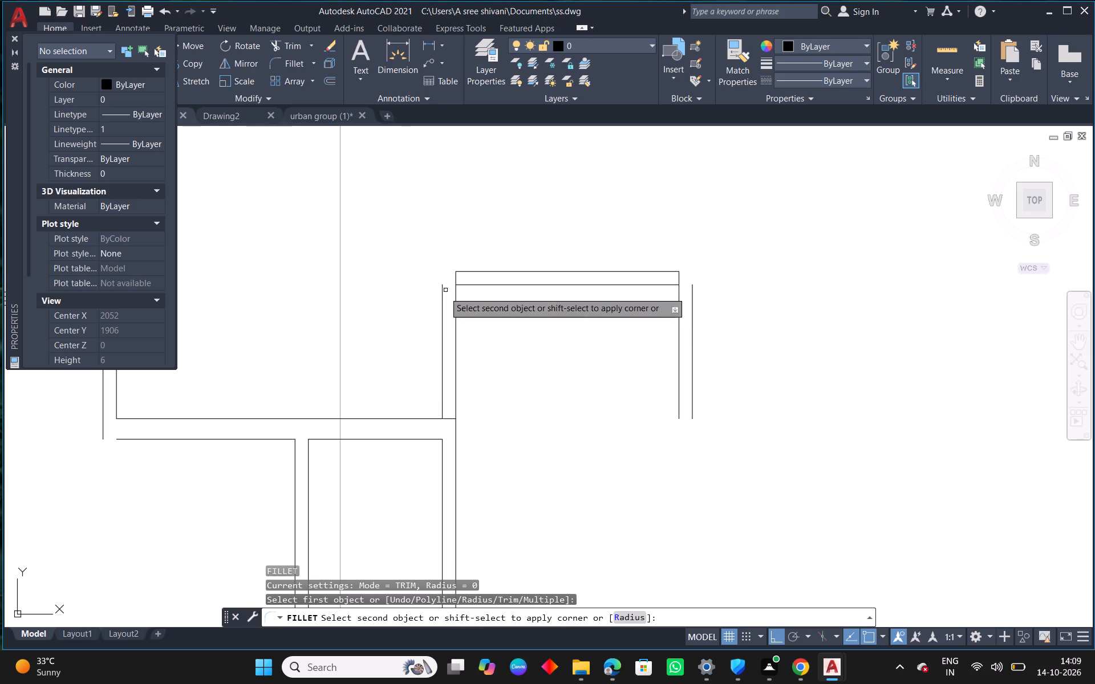
left_click(444, 294)
right_click(440, 218)
left_click(520, 225)
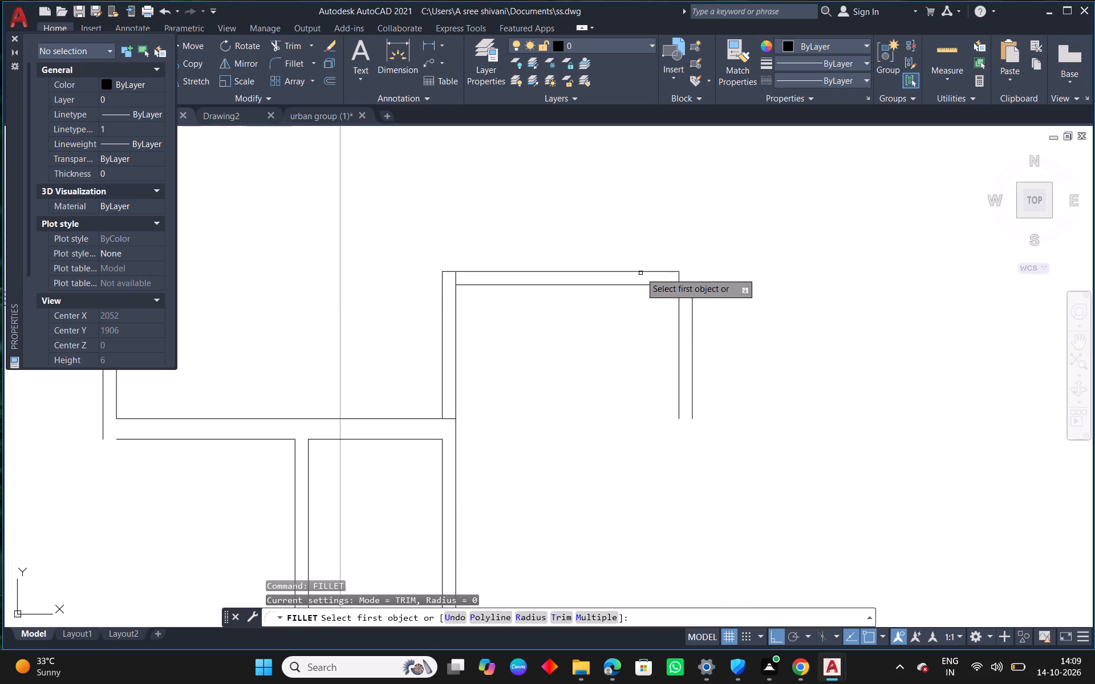
left_click(647, 271)
left_click(691, 305)
key("Escape")
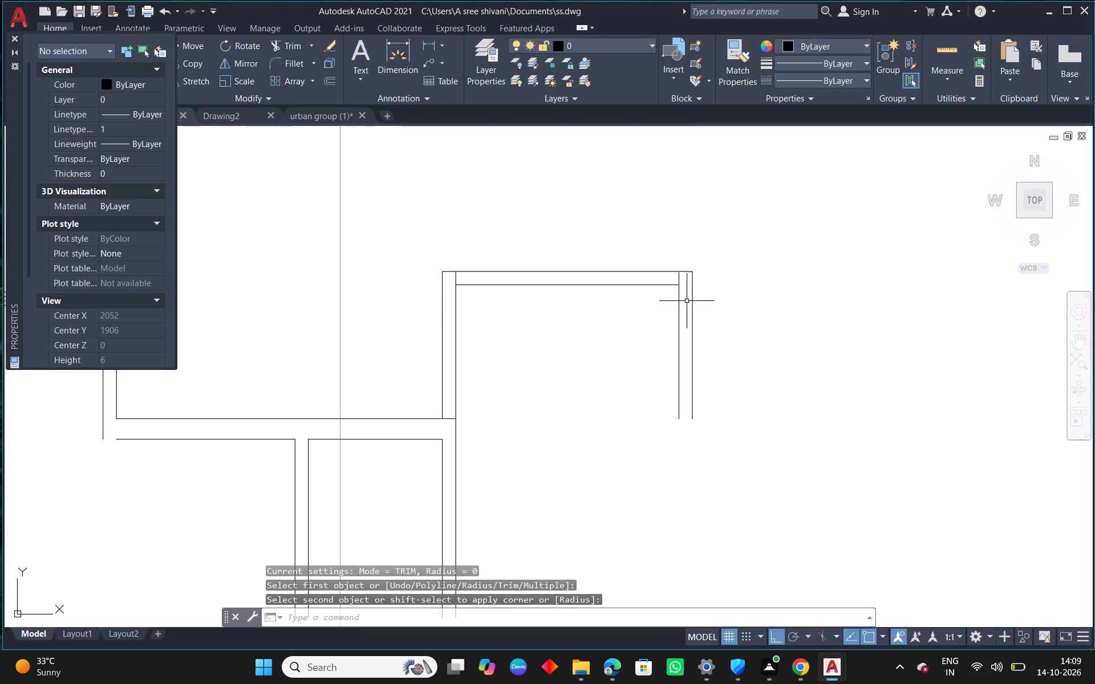
Offset the inner top wall line upward twice in 0.05 m increments to create two window lines within the wall.
type("o 0.05")
key("Return")
scroll(572, 290, "up", 1)
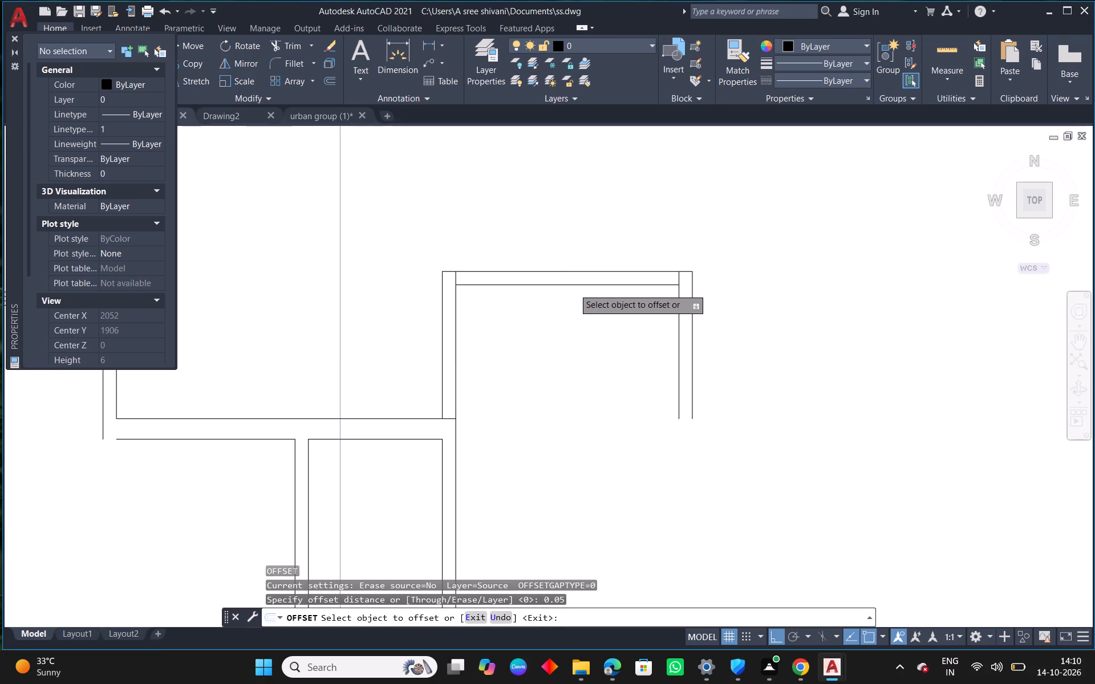
left_click(568, 283)
left_click(564, 269)
scroll(570, 281, "up", 1)
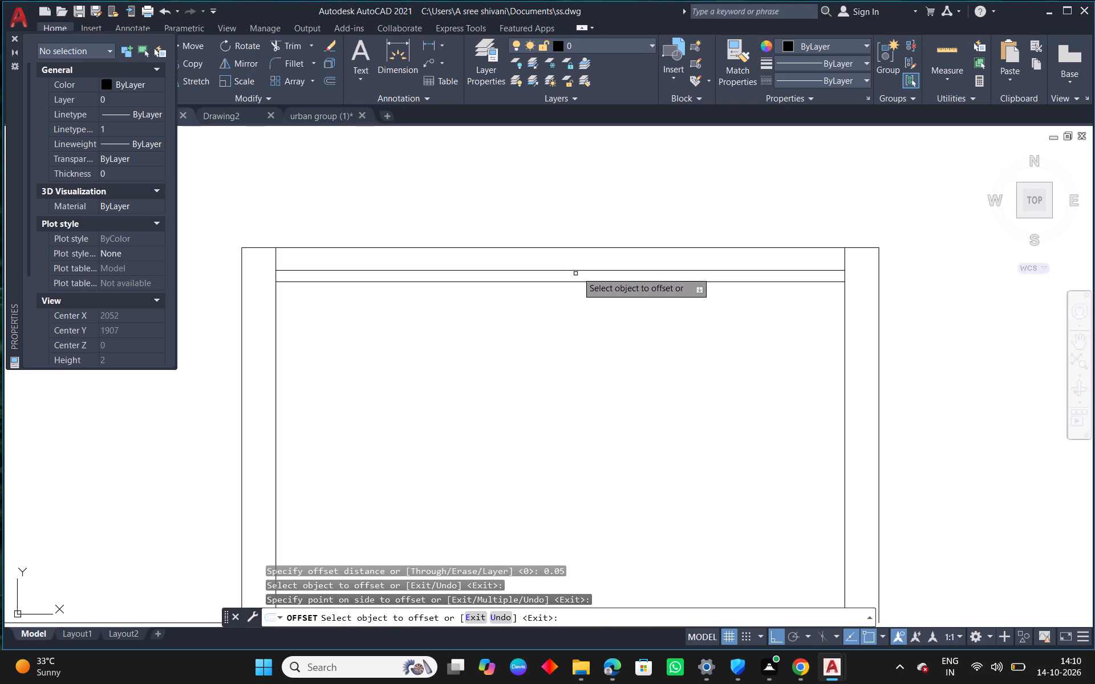
left_click(577, 272)
left_click(579, 265)
right_click(581, 265)
left_click(626, 283)
Assign the two inner lines within the new room's top wall to the blue layer used for the other window lines.
scroll(588, 255, "up", 1)
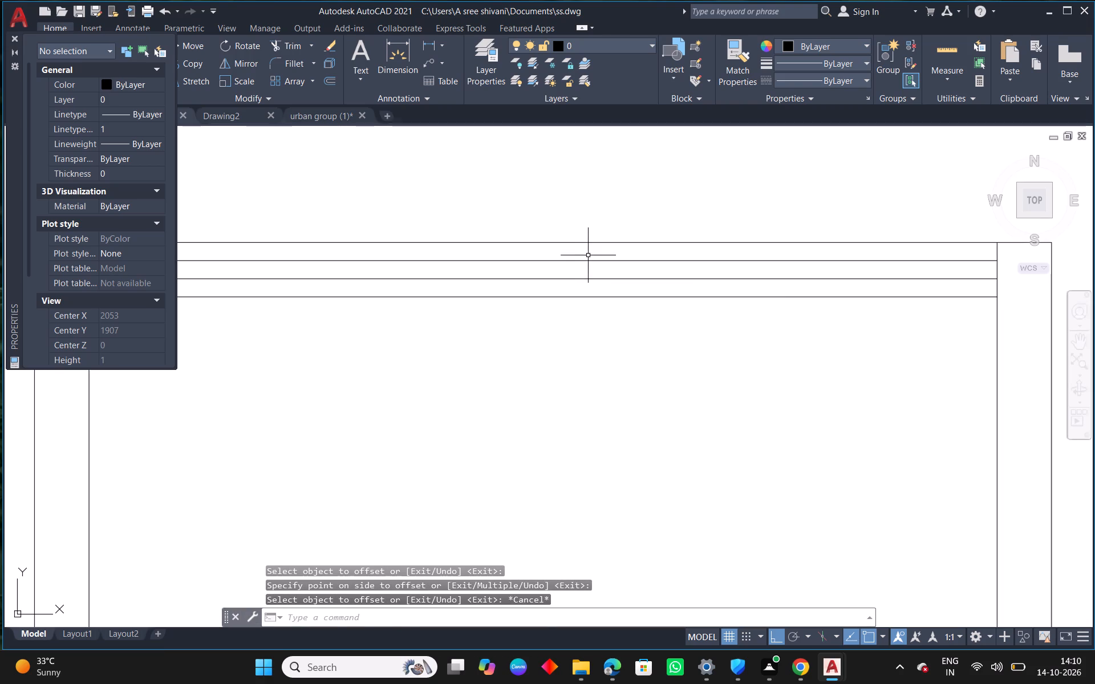
left_click(589, 255)
left_click(585, 283)
left_click(634, 39)
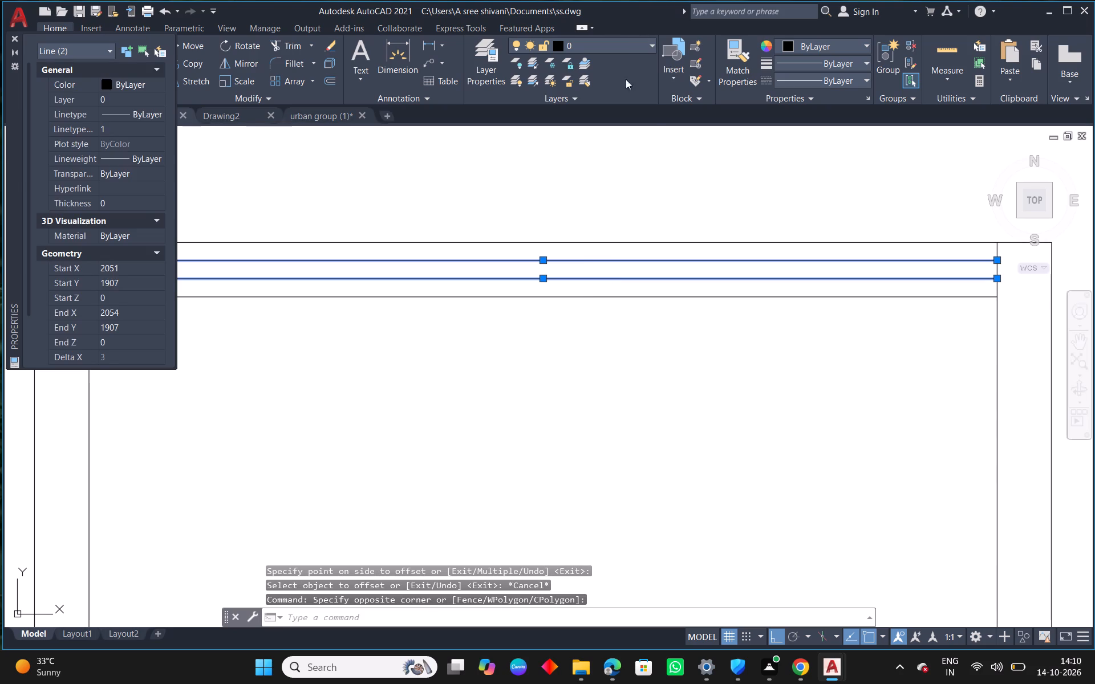
left_click(579, 92)
scroll(721, 296, "down", 2)
middle_click_drag(741, 337, 740, 262)
key("Escape")
Fillet the lower line of the connecting horizontal wall with the first windowed room's inner right wall line to square their corner.
scroll(629, 319, "down", 1)
middle_click_drag(737, 361, 558, 300)
scroll(558, 300, "down", 2)
middle_click_drag(606, 309, 599, 257)
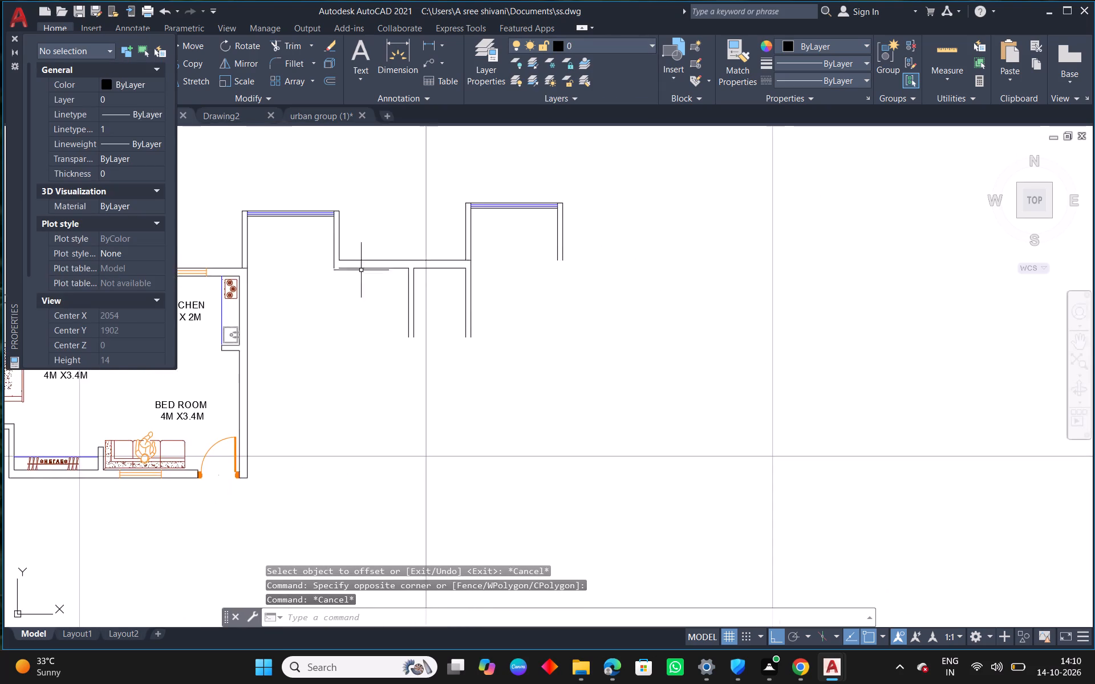
scroll(330, 260, "up", 2)
right_click(375, 256)
left_click(469, 281)
left_click(628, 310)
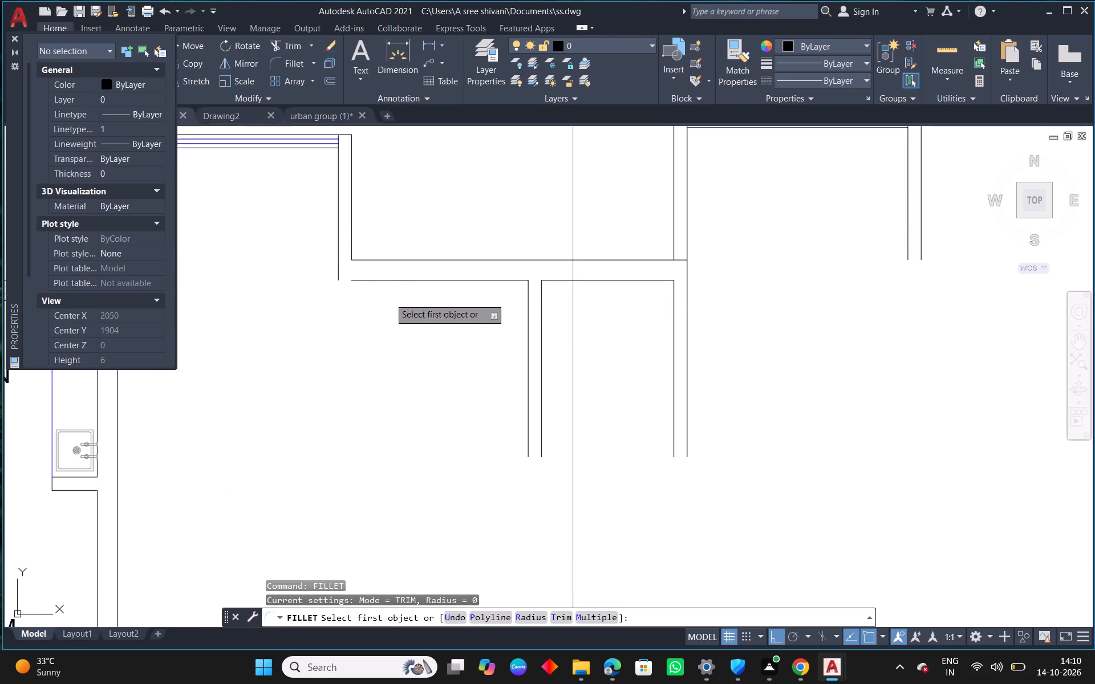
left_click(364, 282)
left_click(339, 272)
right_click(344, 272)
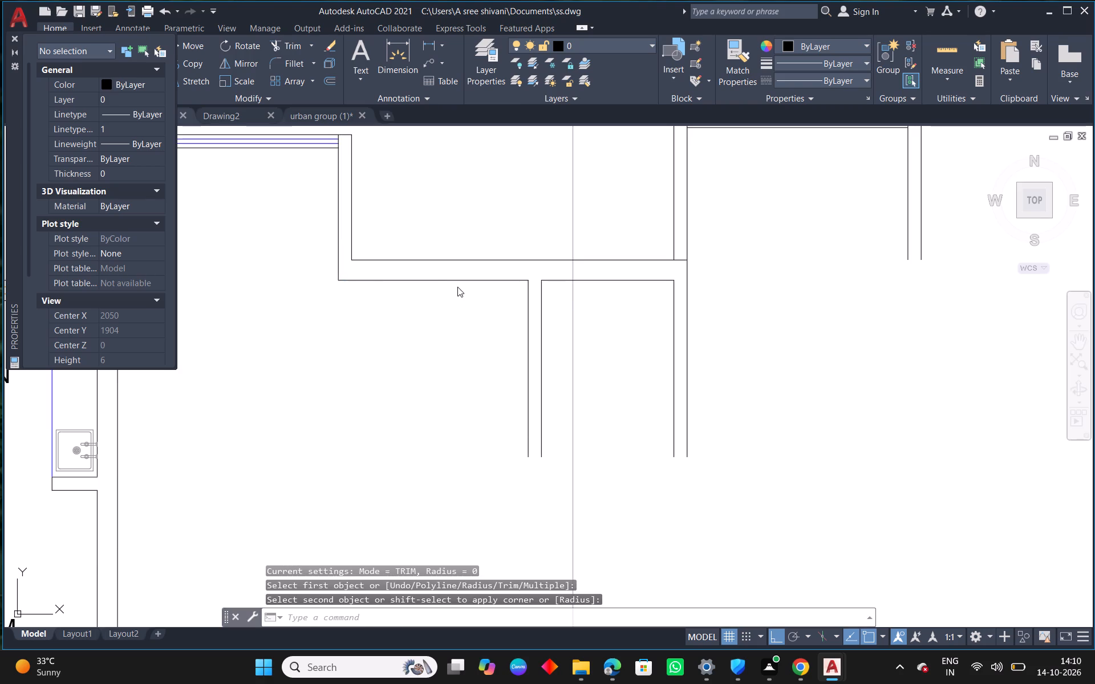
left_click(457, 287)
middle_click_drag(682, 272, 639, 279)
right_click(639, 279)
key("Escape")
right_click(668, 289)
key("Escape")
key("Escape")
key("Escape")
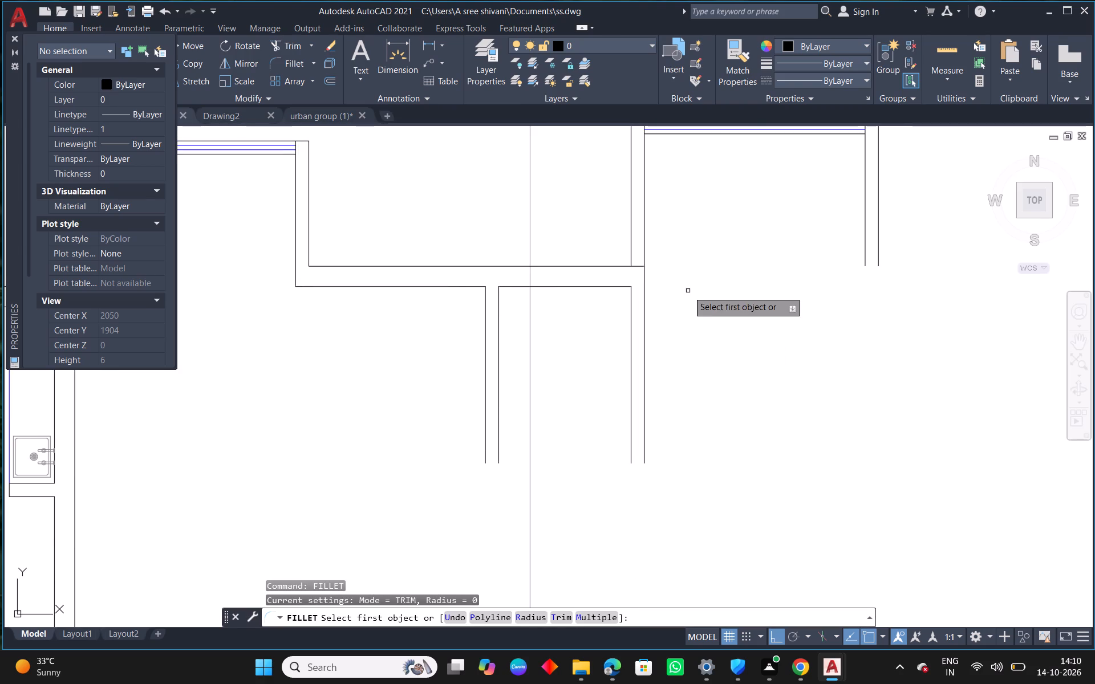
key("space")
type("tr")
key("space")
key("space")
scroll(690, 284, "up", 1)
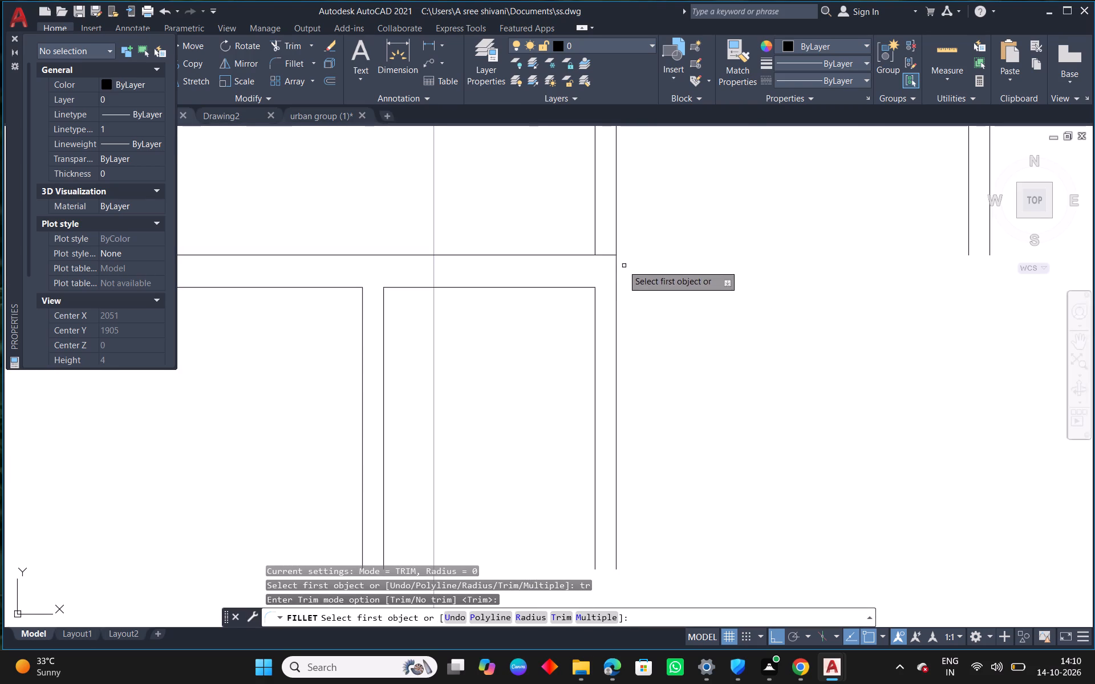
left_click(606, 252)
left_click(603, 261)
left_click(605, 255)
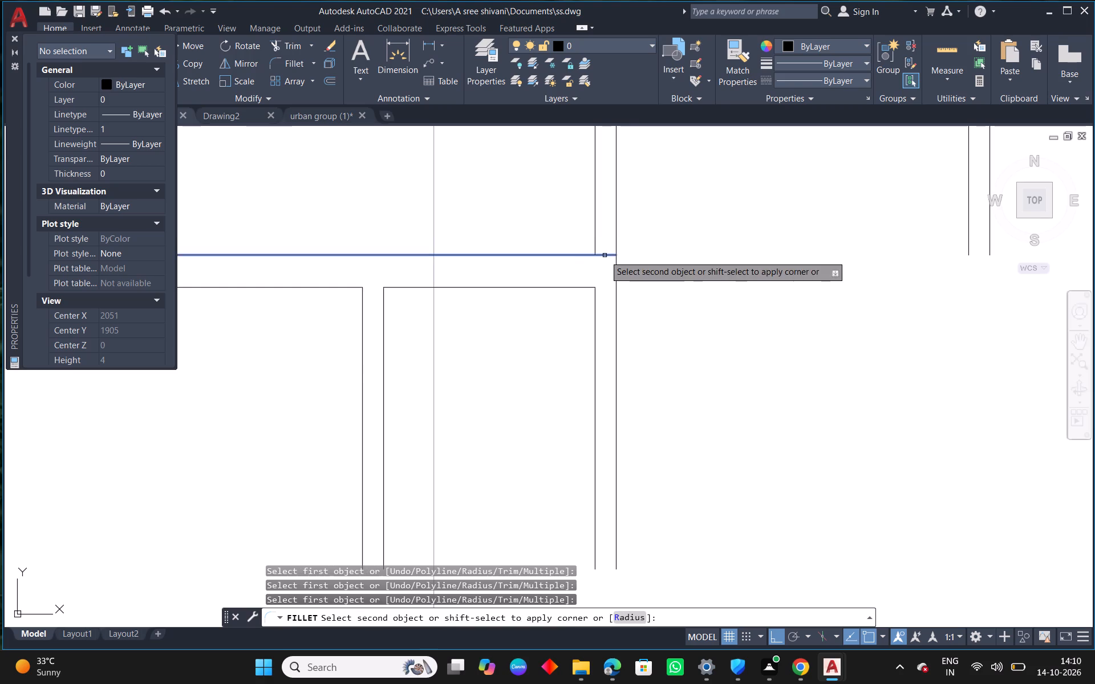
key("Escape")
Trim the connecting wall's upper line where it crosses the left wall of the second windowed room.
type("tr")
key("space")
key("space")
left_click(605, 255)
key("Escape")
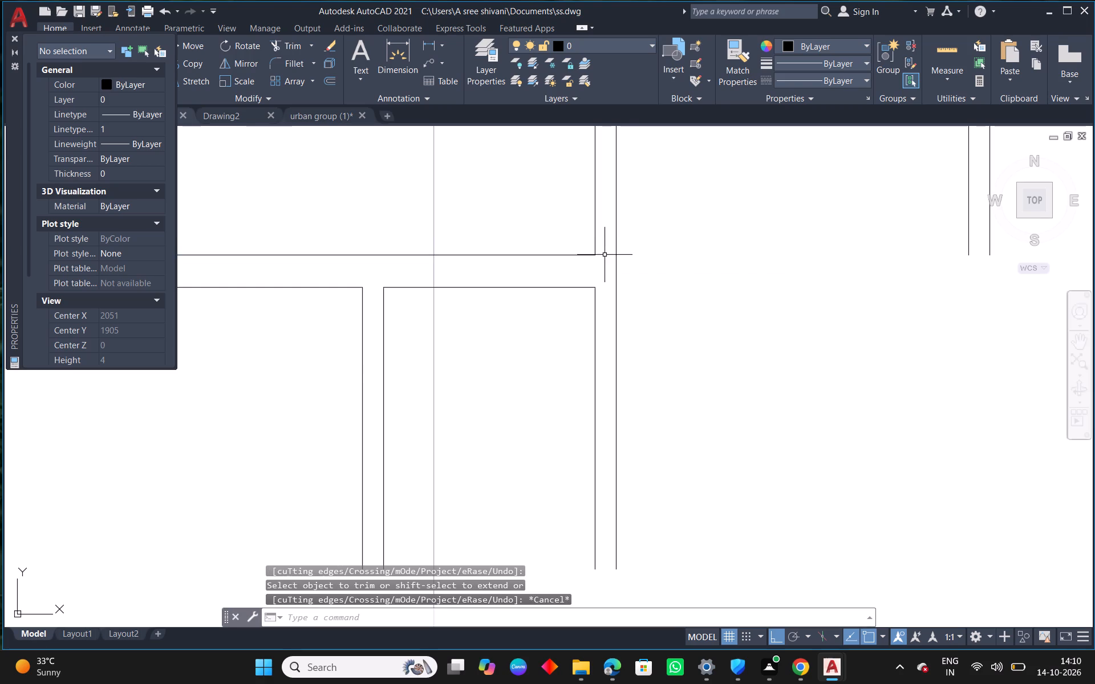
Draw a horizontal line from the lower end of the small room's inner left wall line toward its inner right wall line.
scroll(624, 284, "down", 1)
middle_click_drag(626, 285, 623, 299)
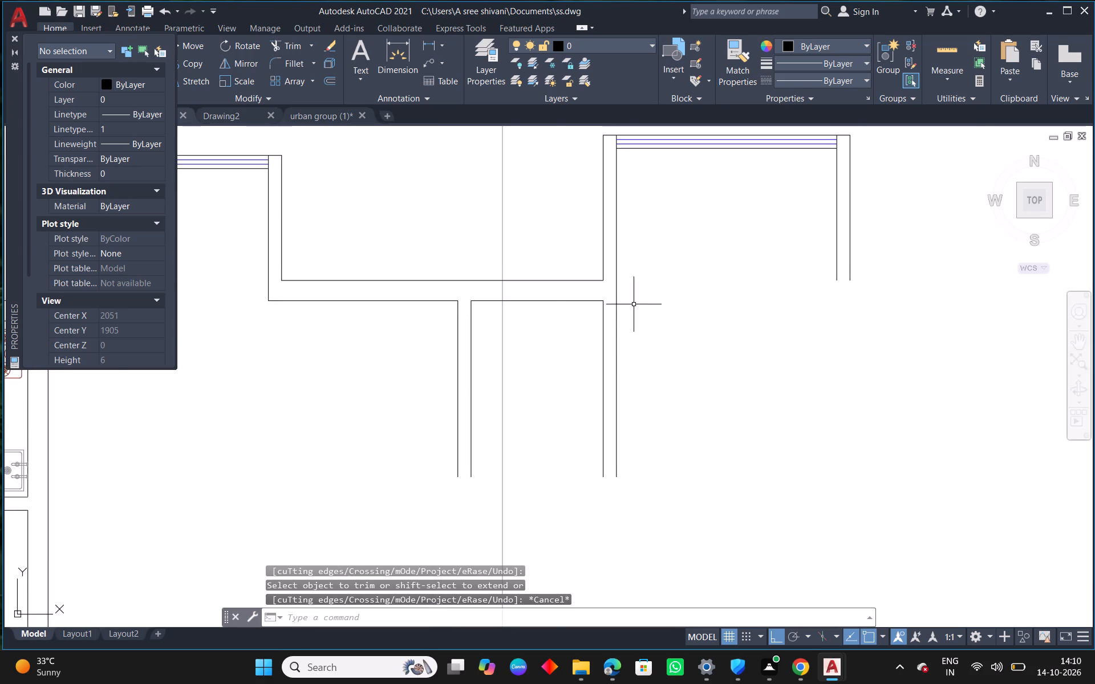
scroll(645, 303, "down", 3)
middle_click_drag(720, 345, 670, 313)
scroll(564, 330, "up", 2)
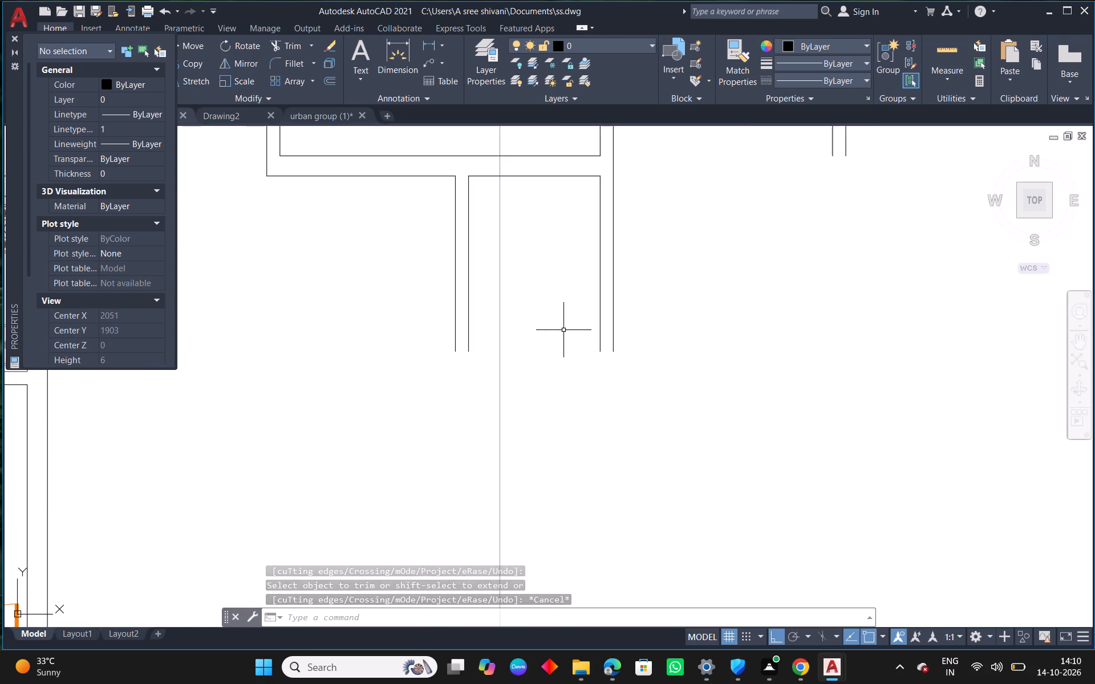
scroll(508, 342, "up", 2)
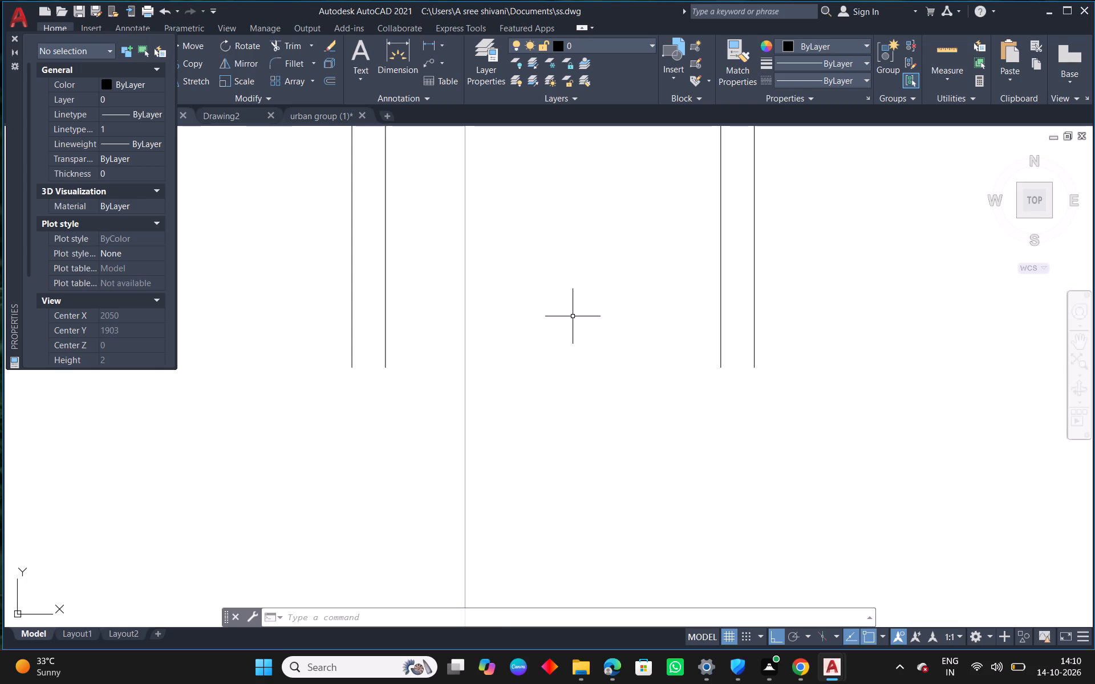
middle_click_drag(580, 307, 619, 280)
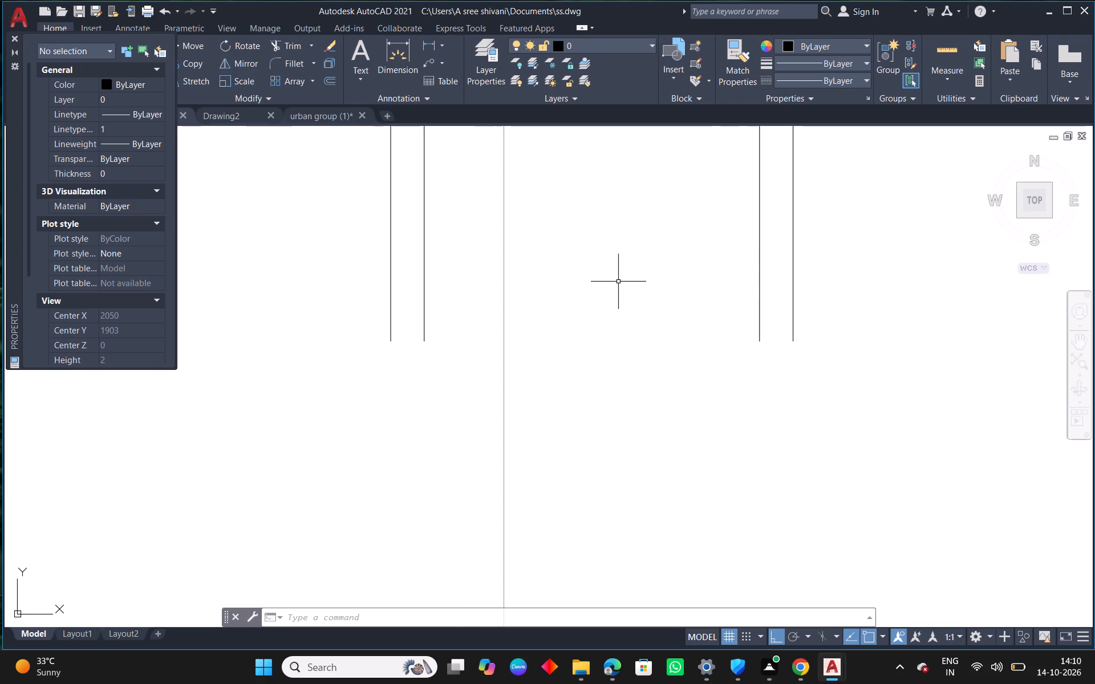
type("l")
key("space")
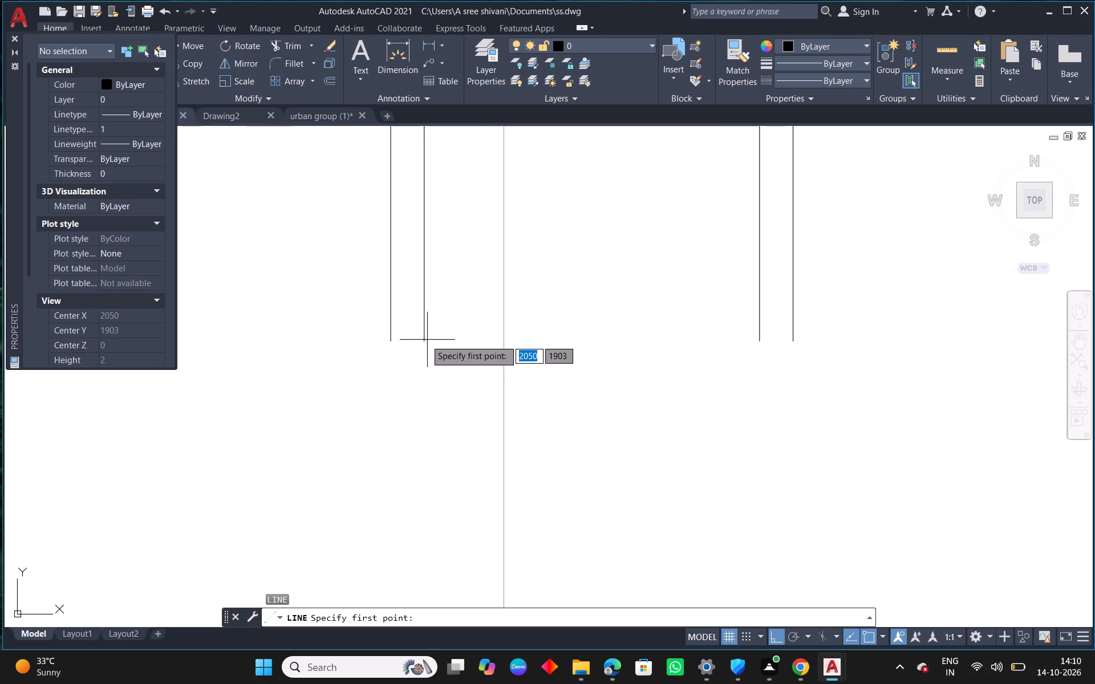
left_click(425, 340)
left_click(728, 338)
key("Escape")
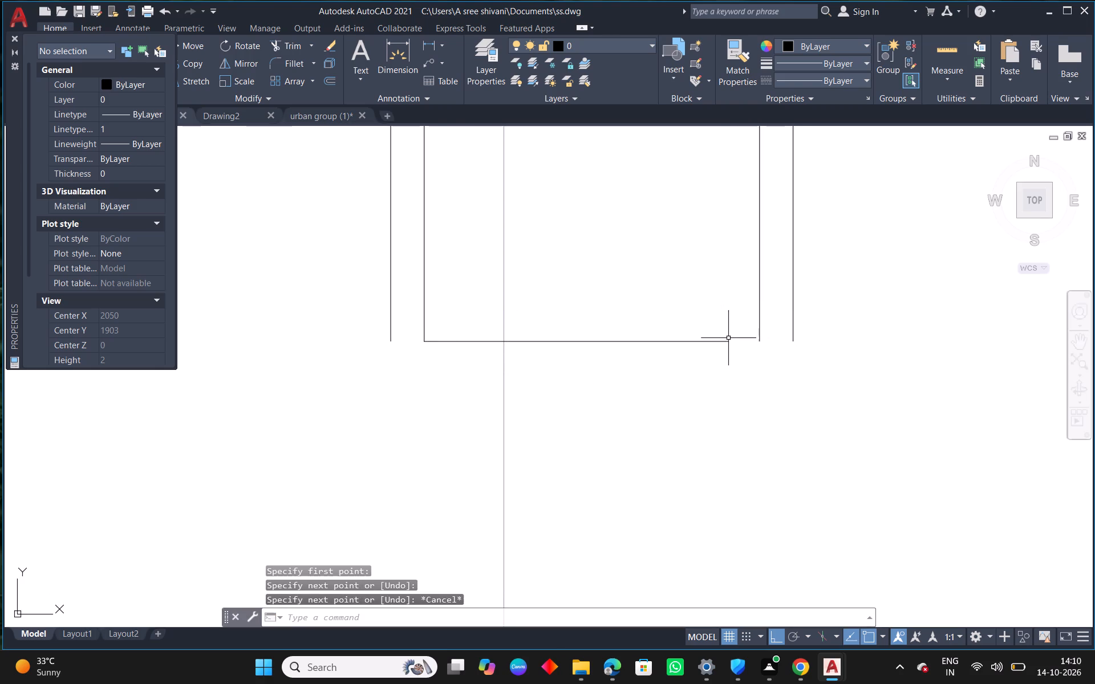
Fillet the small room's bottom line with its inner right wall line to close the lower right corner.
type("f")
key("space")
left_click(718, 341)
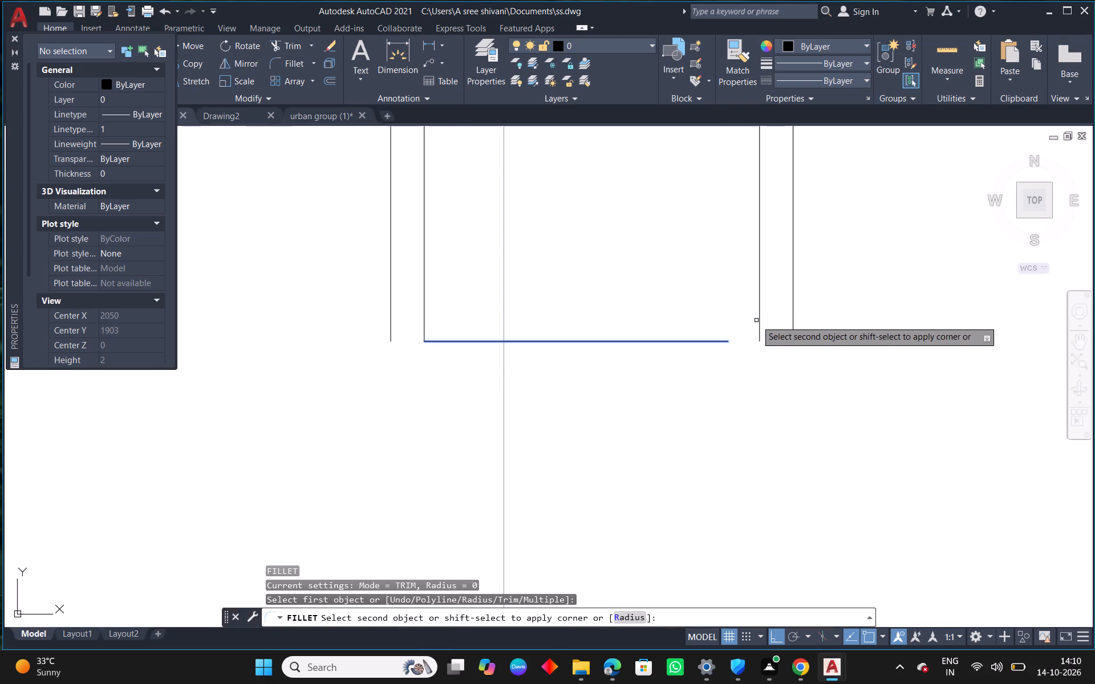
left_click(758, 320)
key("Escape")
Examine the layout of the new walled rooms beside the kitchen and the open wall ends of the second windowed room.
scroll(669, 364, "down", 1)
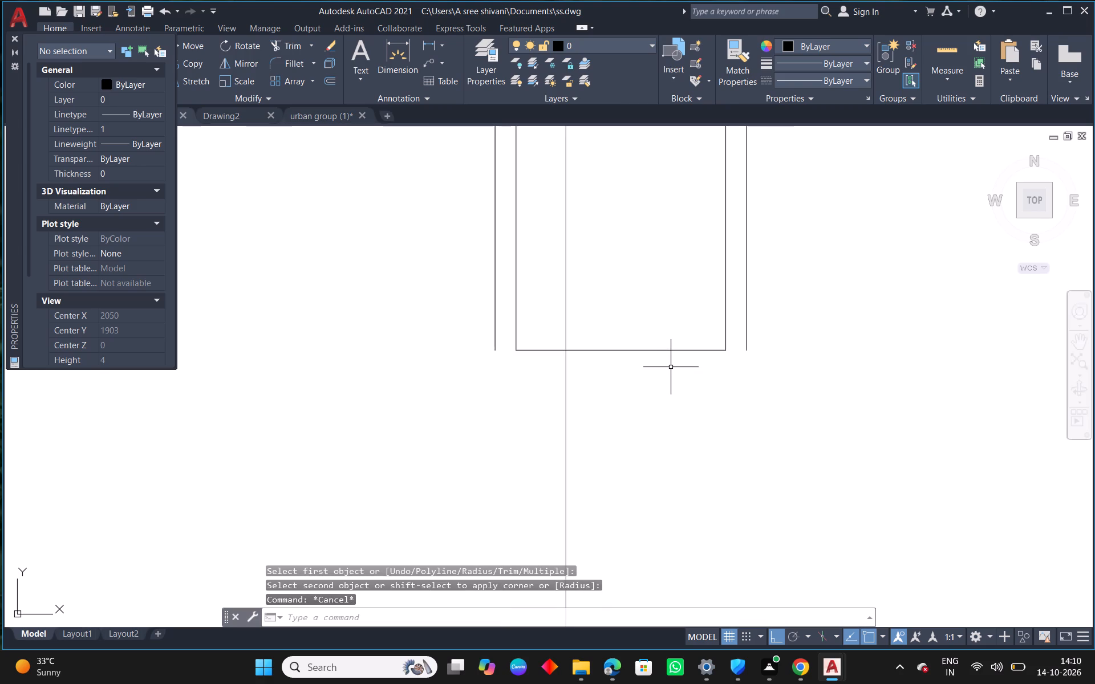
scroll(698, 369, "down", 2)
middle_click_drag(783, 417, 714, 405)
scroll(714, 412, "down", 1)
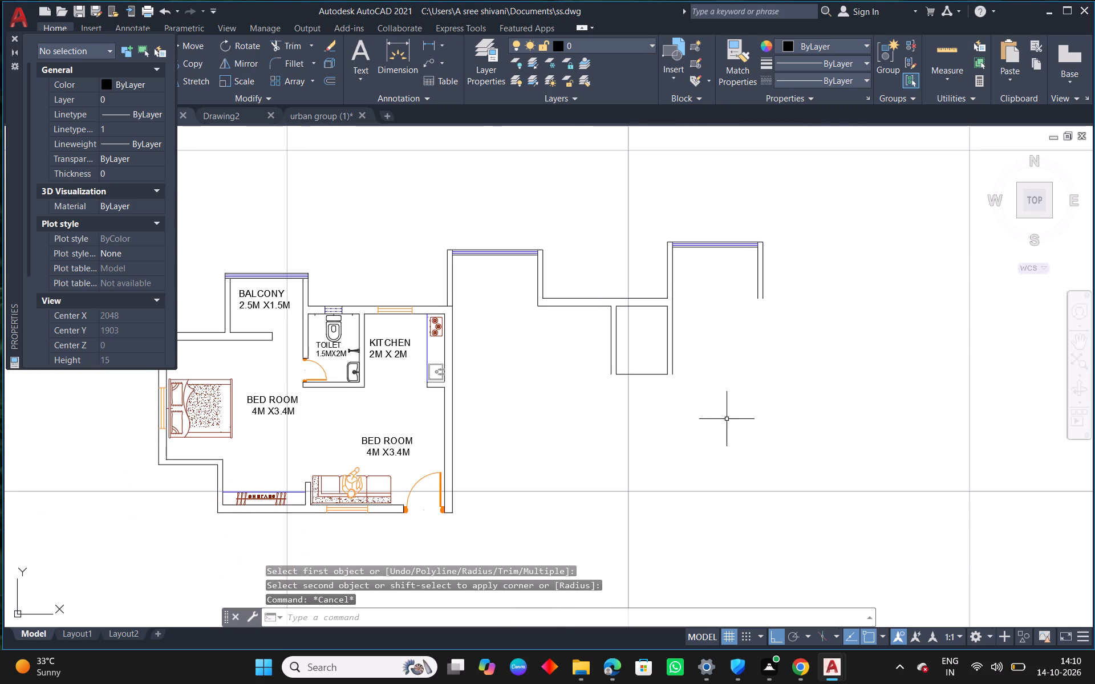
middle_click_drag(817, 403, 796, 384)
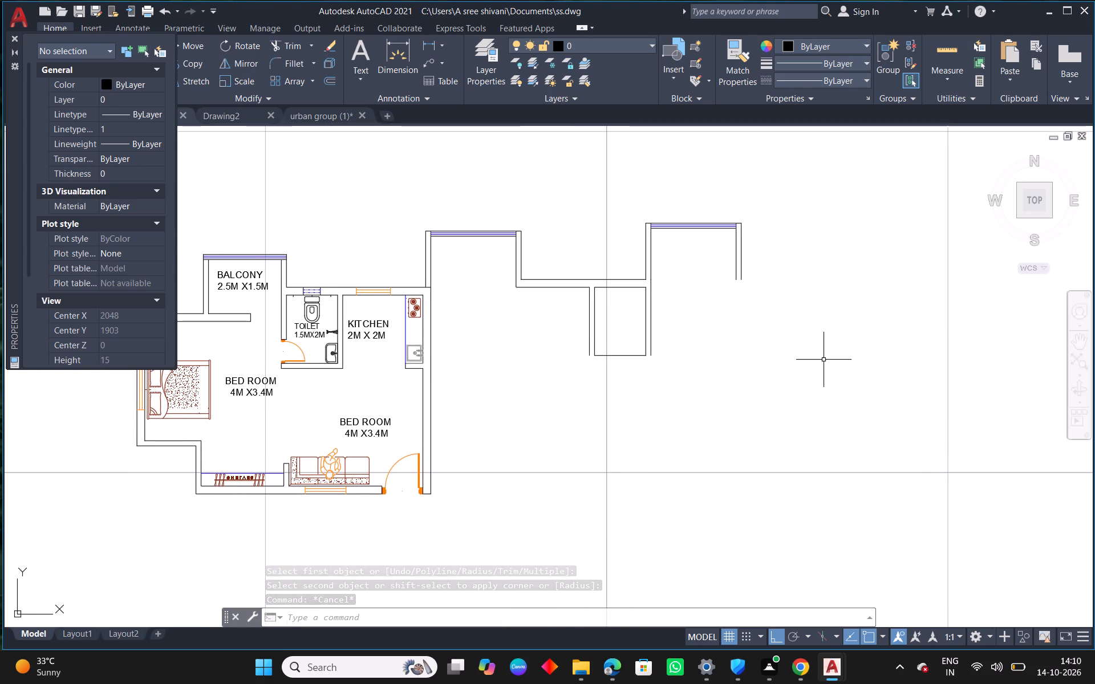
middle_click_drag(824, 360, 740, 382)
scroll(650, 301, "up", 2)
scroll(618, 326, "down", 2)
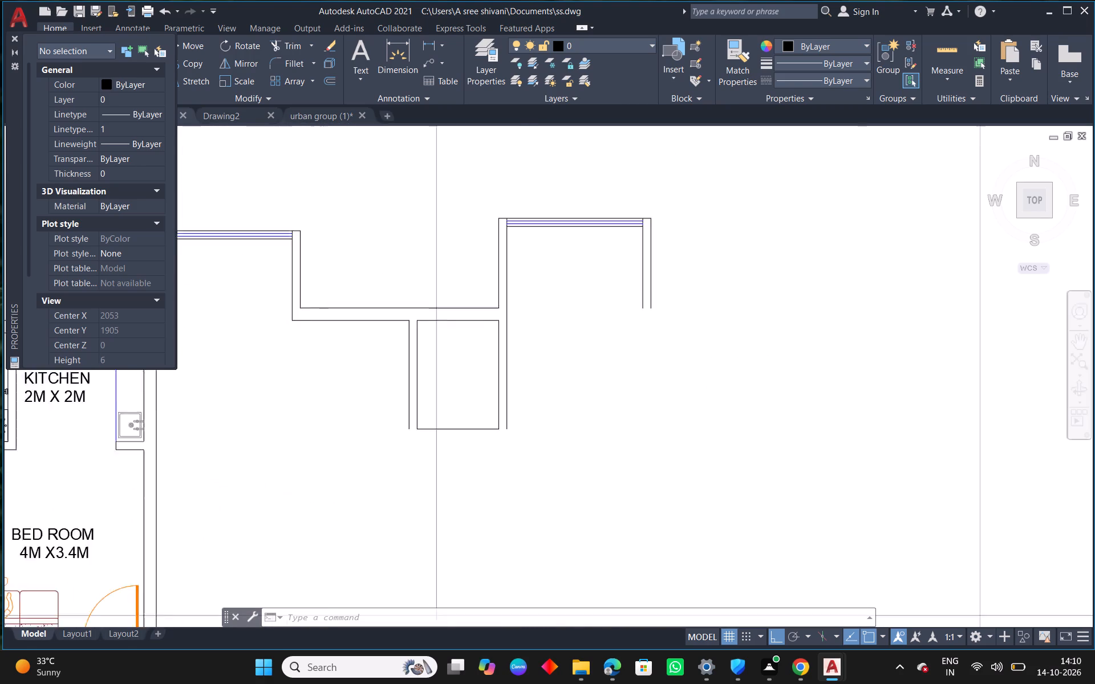
middle_click_drag(658, 361, 583, 341)
scroll(557, 298, "up", 1)
middle_click_drag(580, 314, 636, 299)
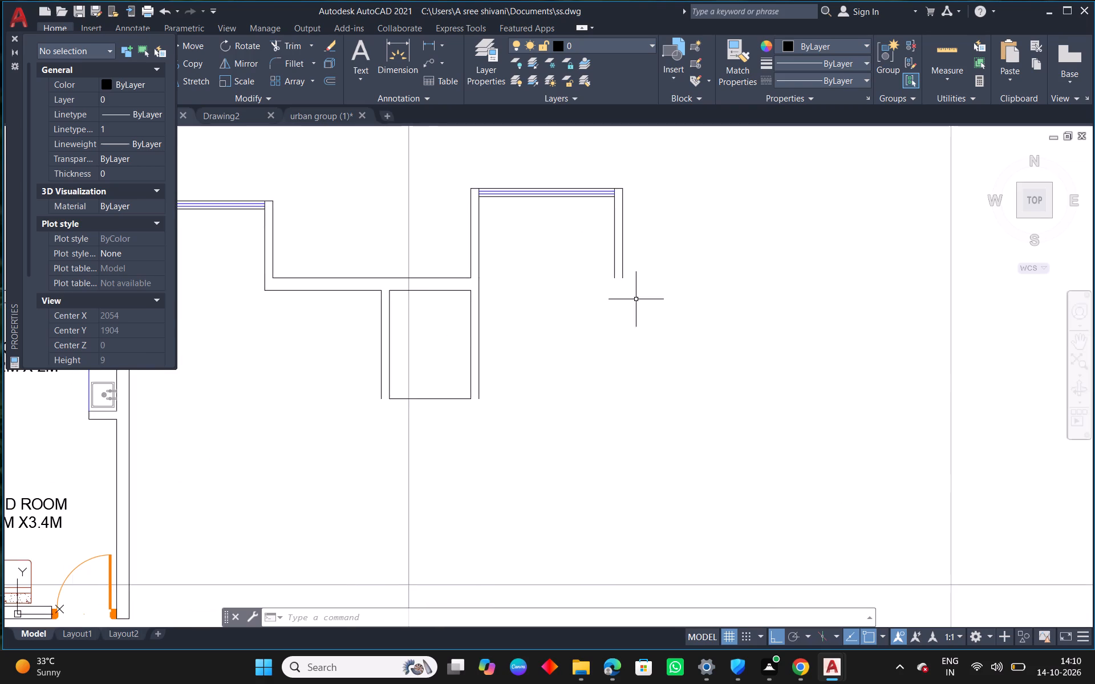
Copy the toilet door about 11 m horizontally to the open area just right of the small enclosed room.
middle_click_drag(450, 363, 798, 277)
scroll(789, 295, "down", 1)
scroll(479, 321, "up", 2)
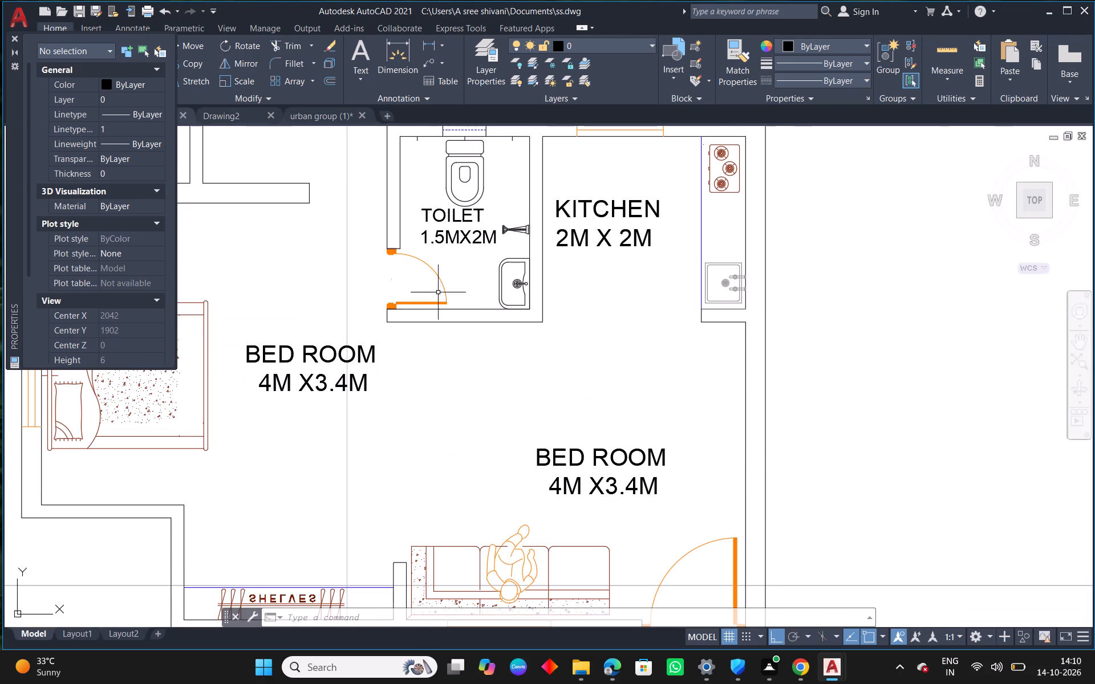
left_click(438, 292)
left_click(433, 299)
left_click(447, 291)
key("c")
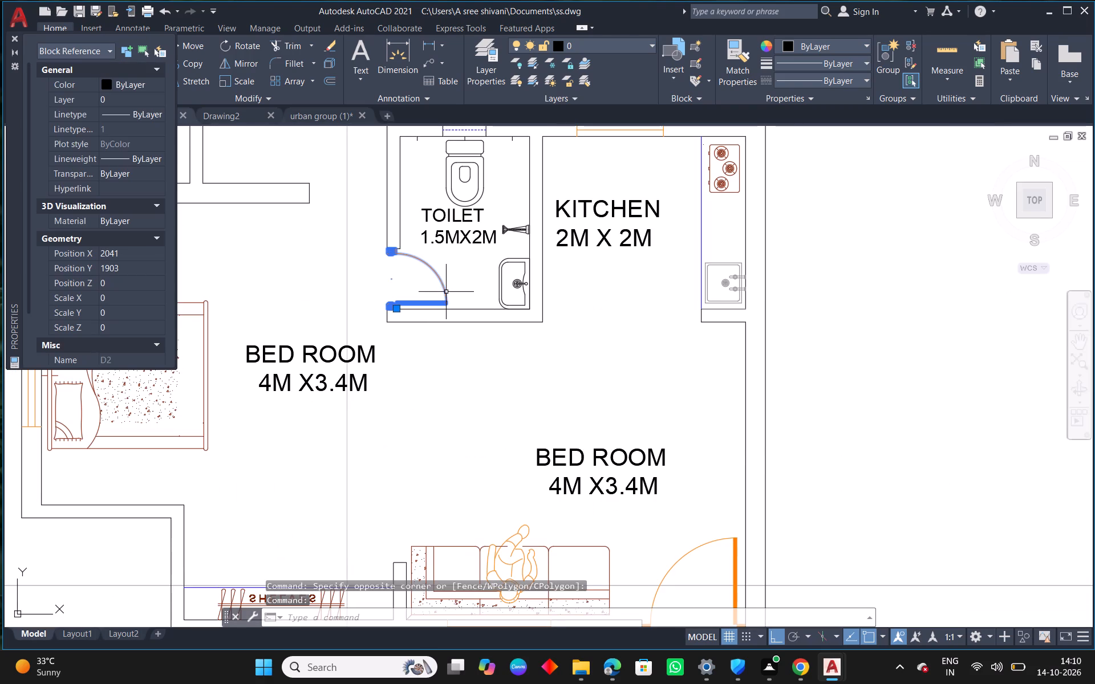
type("o")
key("space")
left_click(446, 292)
scroll(678, 298, "down", 2)
middle_click_drag(786, 280, 756, 283)
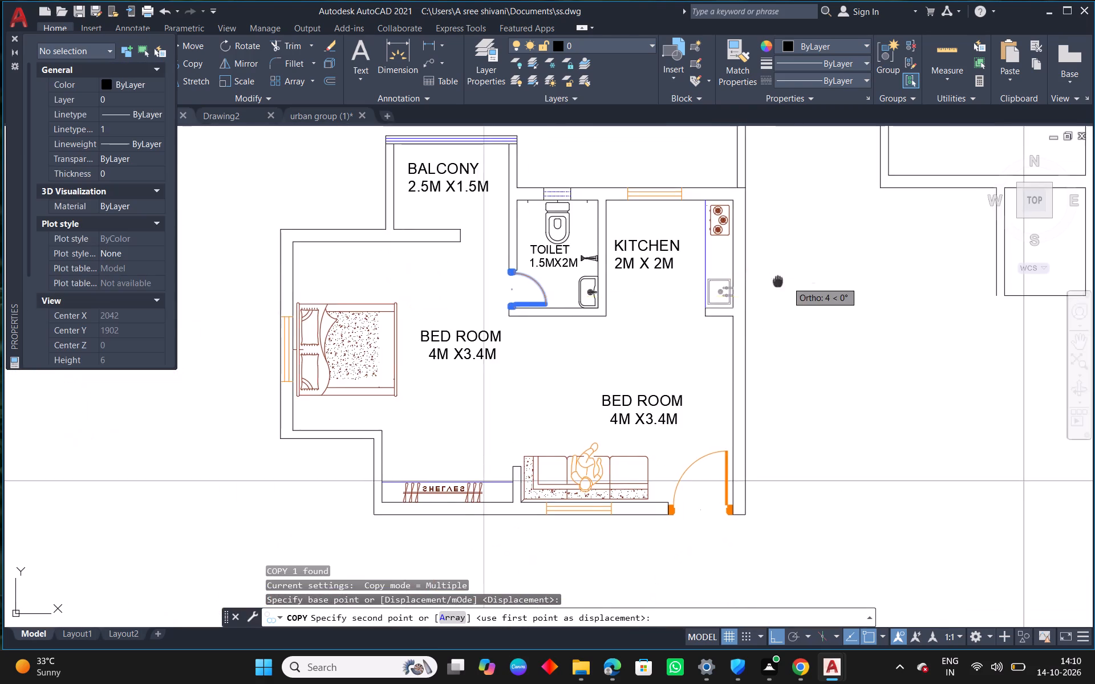
middle_click_drag(756, 283, 575, 387)
middle_click_drag(832, 315, 594, 368)
scroll(716, 310, "up", 2)
left_click(690, 339)
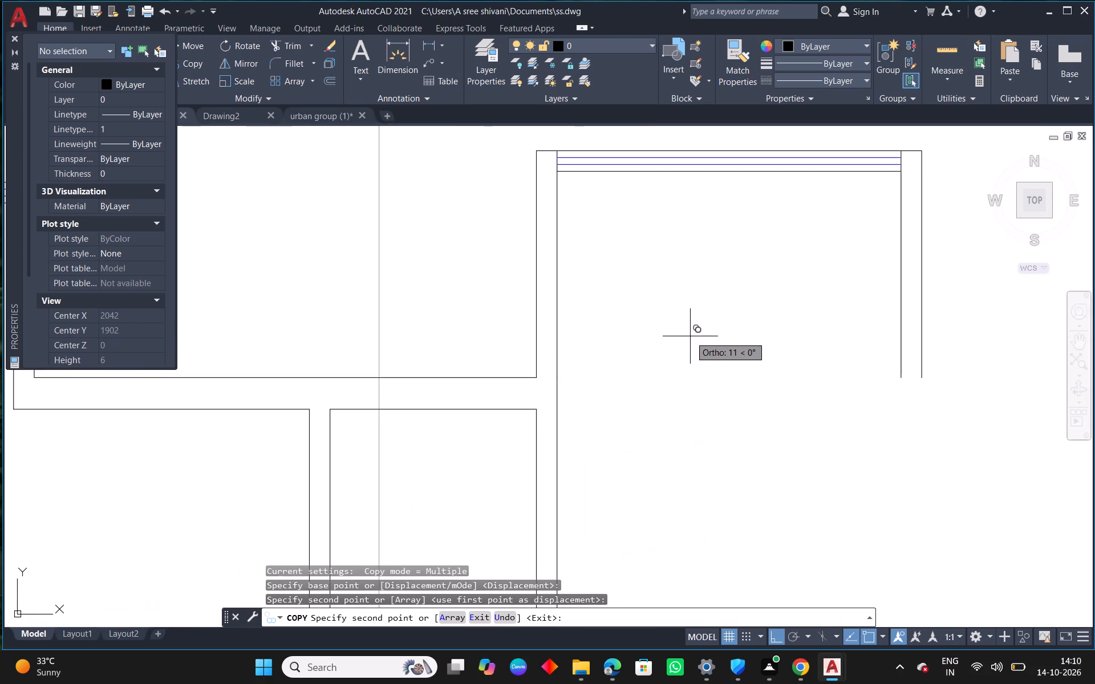
scroll(671, 335, "down", 3)
middle_click_drag(709, 412, 701, 380)
key("Escape")
Turn off ortho and rotate the copied door 90 degrees about its lower jamb corner.
scroll(648, 389, "up", 1)
left_click(646, 402)
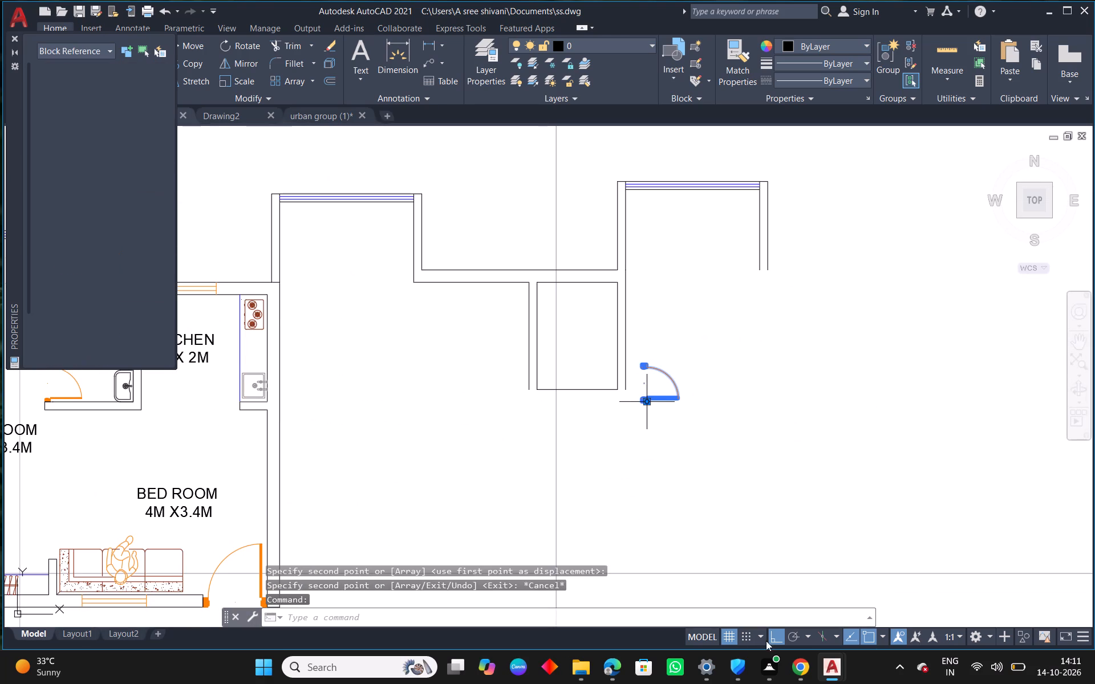
left_click(778, 636)
scroll(661, 410, "up", 1)
type("ro")
key("space")
scroll(643, 408, "up", 2)
left_click(609, 387)
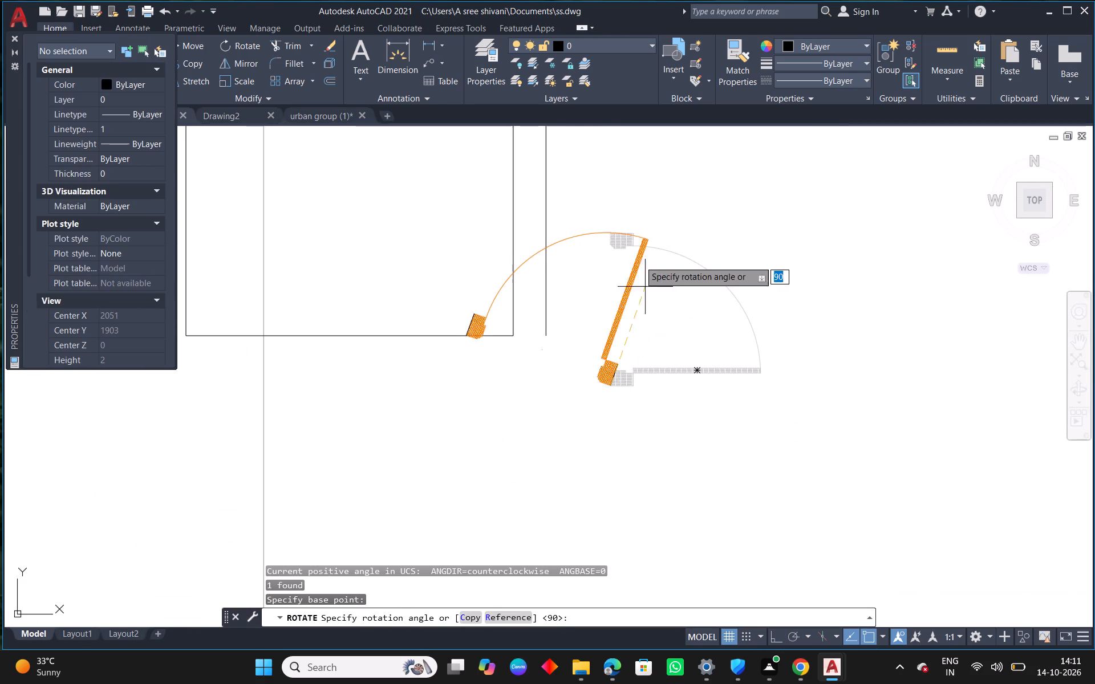
type("90")
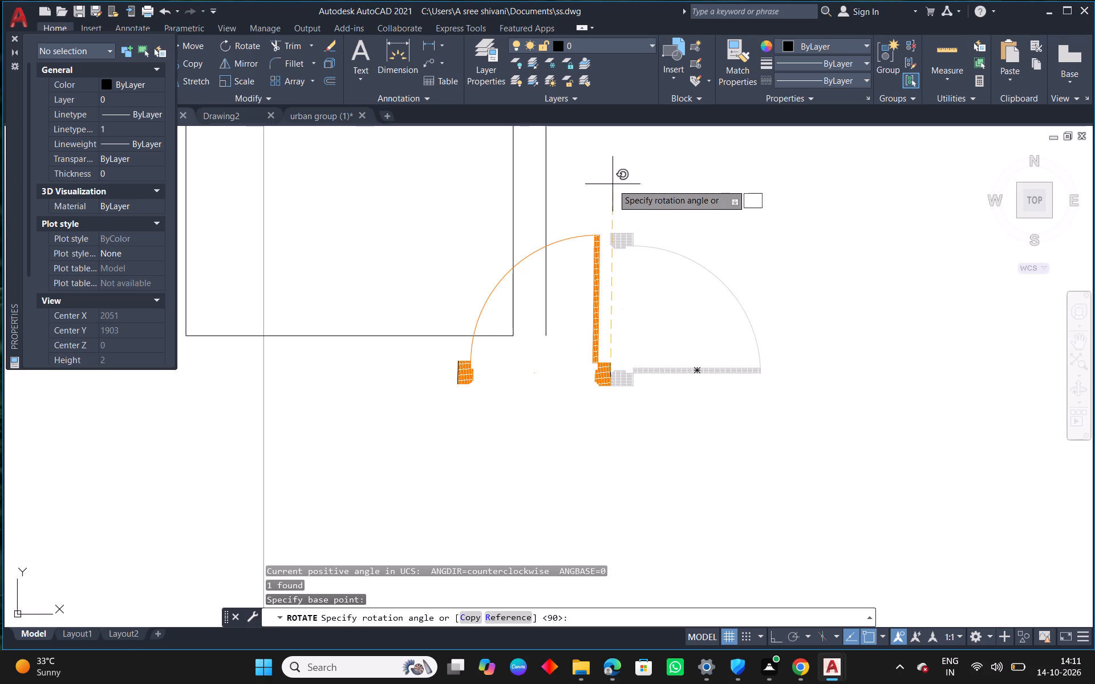
key("Return")
Mirror the rotated door about the vertical outer edge of its hinge-side jamb, erasing the source door.
left_click_drag(636, 233, 626, 259)
left_click(581, 386)
type("mi")
key("space")
scroll(613, 374, "up", 2)
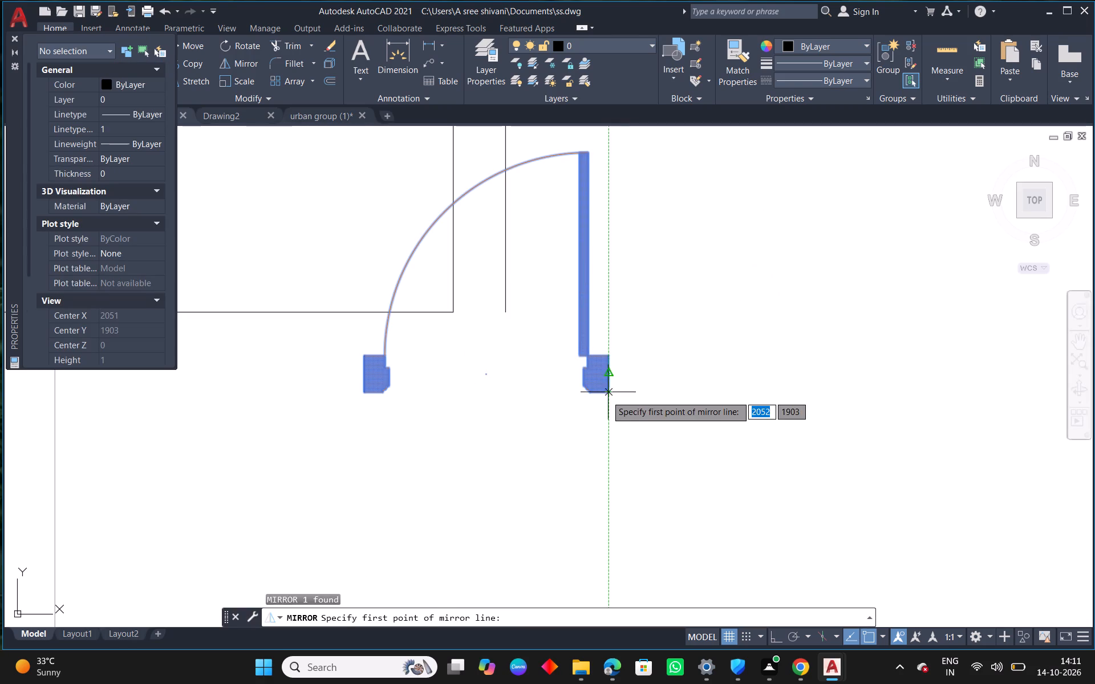
left_click(607, 394)
left_click(608, 356)
left_click(635, 392)
Move the door by its hinge-side jamb corner onto the second windowed room's inner left wall line, near the connecting wall.
scroll(613, 359, "down", 2)
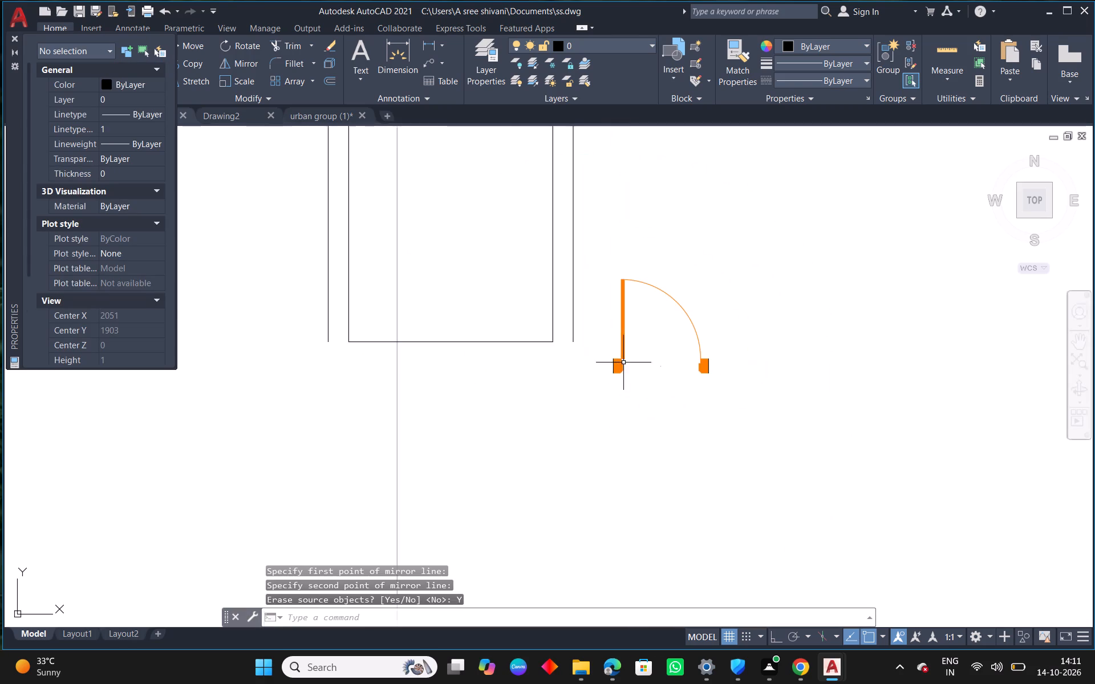
left_click(646, 365)
left_click(606, 364)
key("m")
key("space")
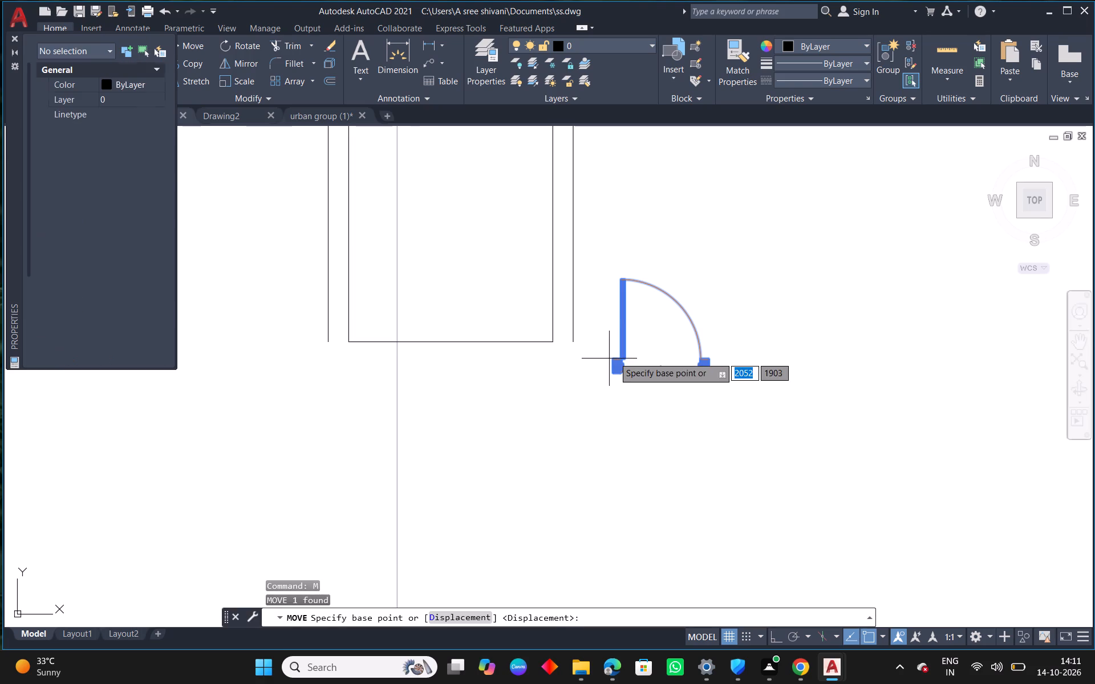
left_click(615, 356)
scroll(591, 308, "down", 3)
middle_click_drag(602, 291, 634, 381)
scroll(625, 320, "up", 2)
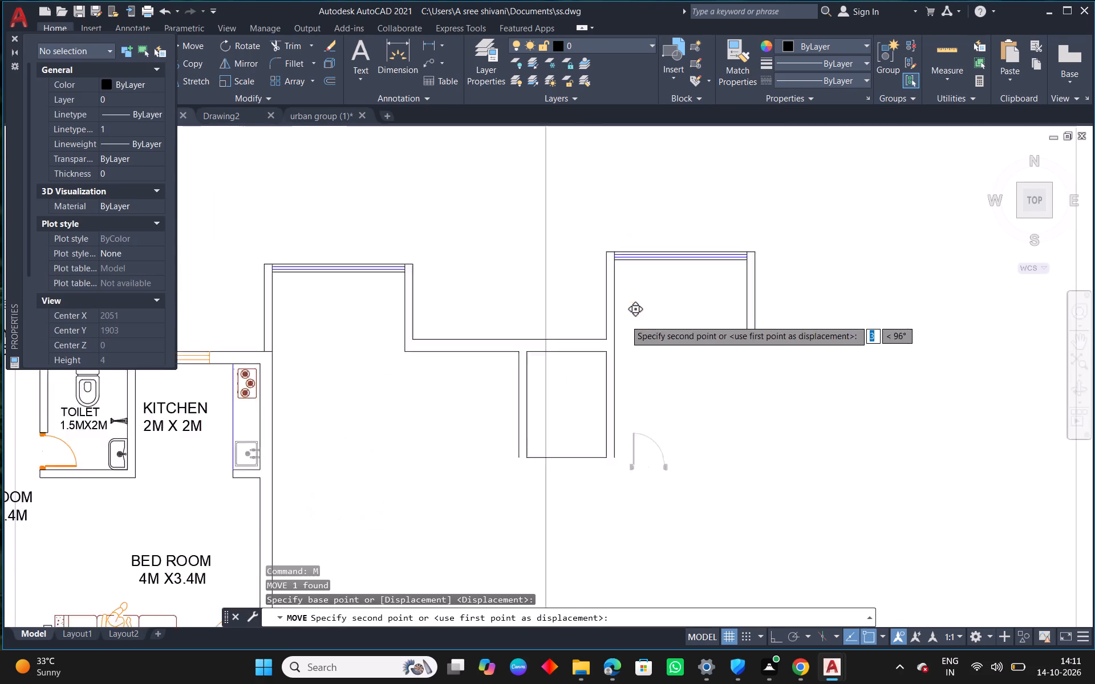
scroll(625, 320, "up", 1)
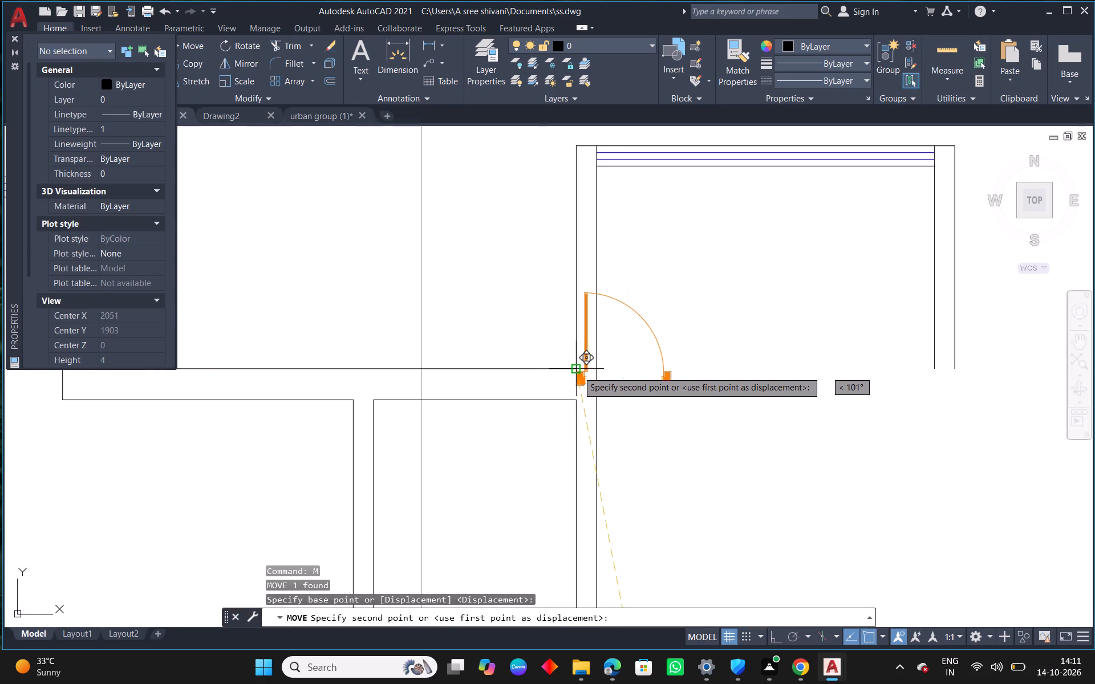
left_click(595, 370)
key("Escape")
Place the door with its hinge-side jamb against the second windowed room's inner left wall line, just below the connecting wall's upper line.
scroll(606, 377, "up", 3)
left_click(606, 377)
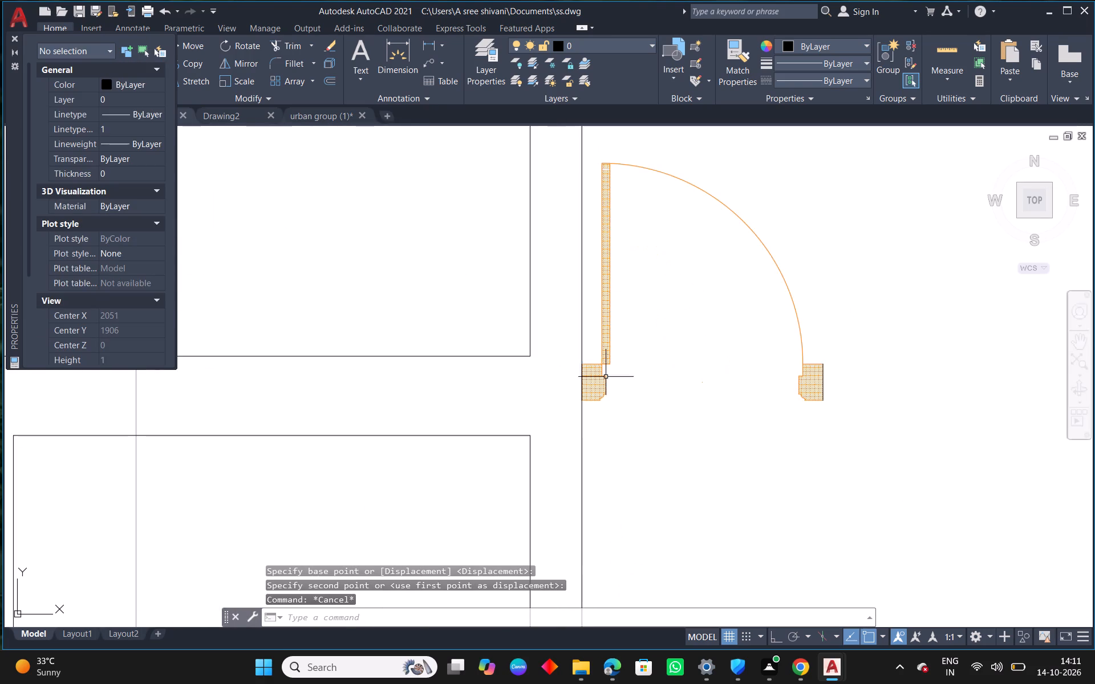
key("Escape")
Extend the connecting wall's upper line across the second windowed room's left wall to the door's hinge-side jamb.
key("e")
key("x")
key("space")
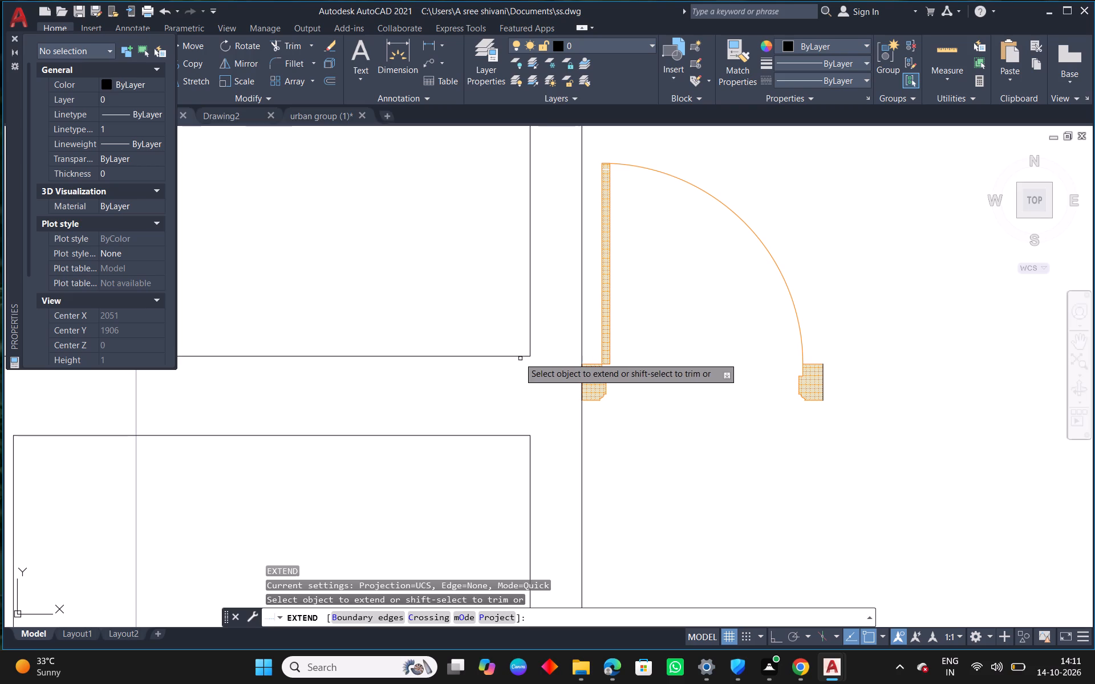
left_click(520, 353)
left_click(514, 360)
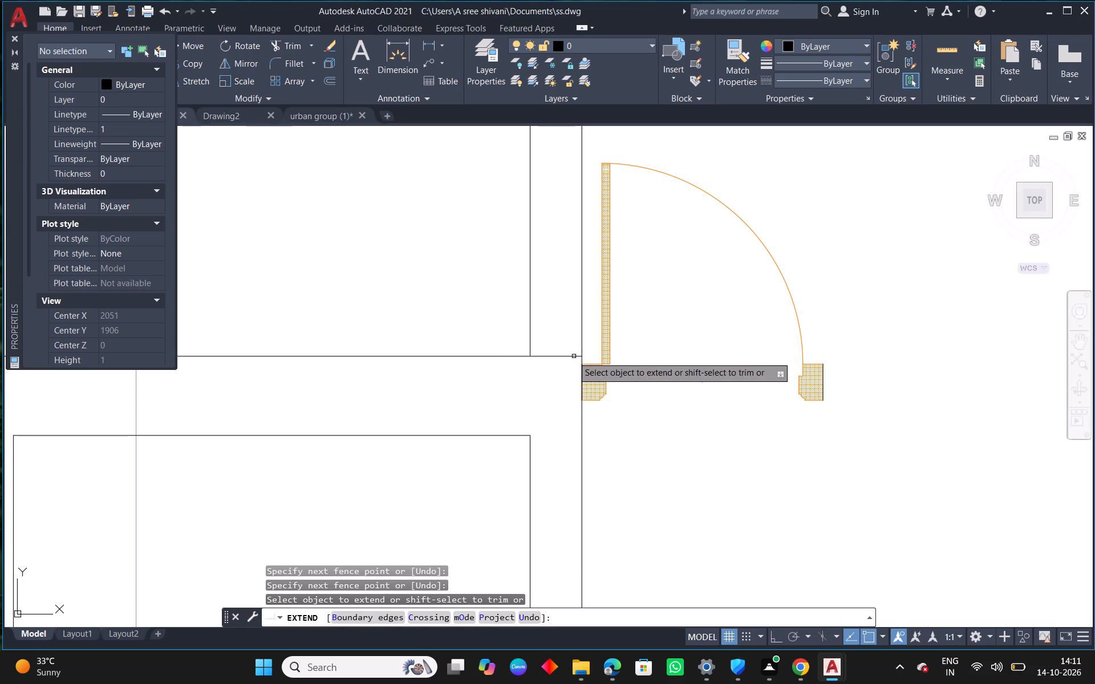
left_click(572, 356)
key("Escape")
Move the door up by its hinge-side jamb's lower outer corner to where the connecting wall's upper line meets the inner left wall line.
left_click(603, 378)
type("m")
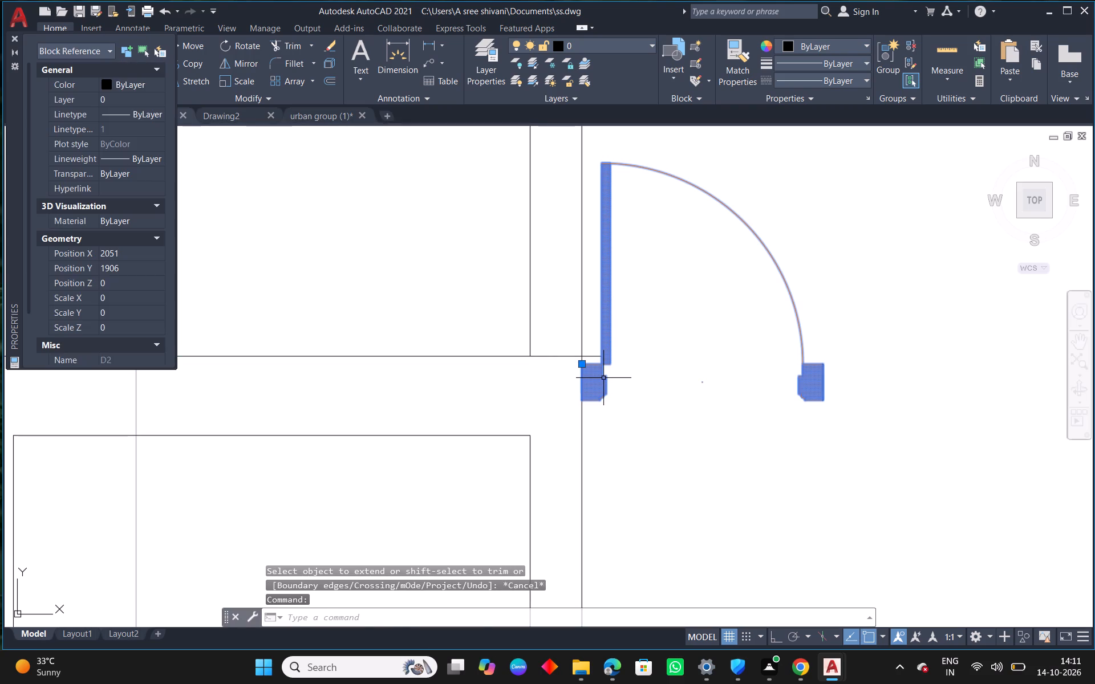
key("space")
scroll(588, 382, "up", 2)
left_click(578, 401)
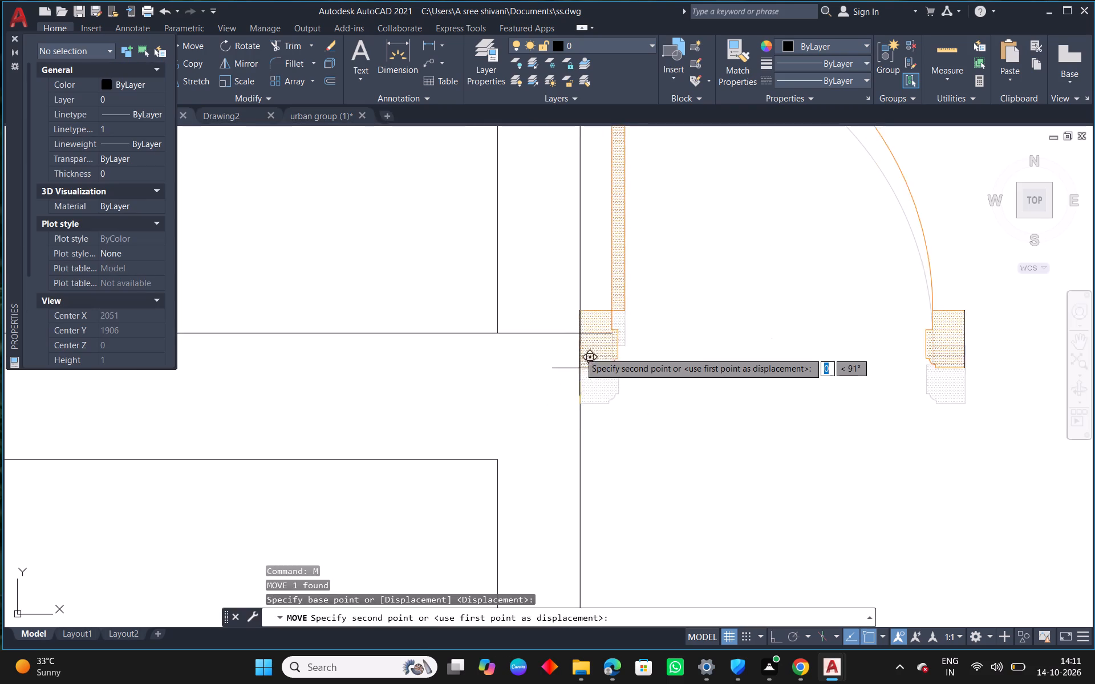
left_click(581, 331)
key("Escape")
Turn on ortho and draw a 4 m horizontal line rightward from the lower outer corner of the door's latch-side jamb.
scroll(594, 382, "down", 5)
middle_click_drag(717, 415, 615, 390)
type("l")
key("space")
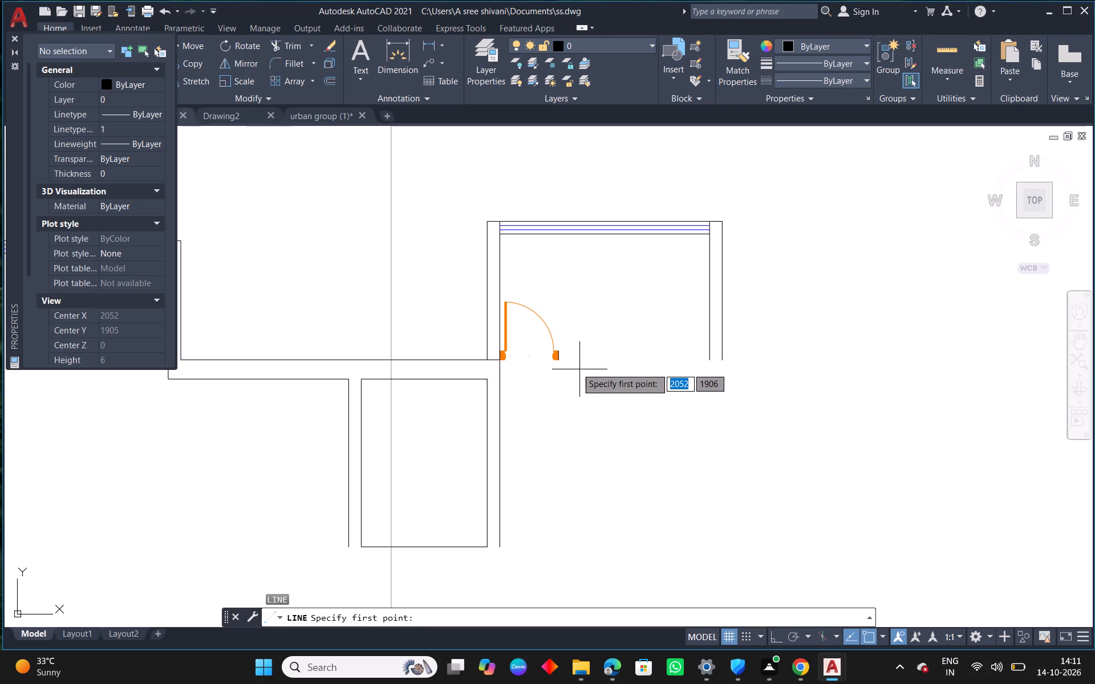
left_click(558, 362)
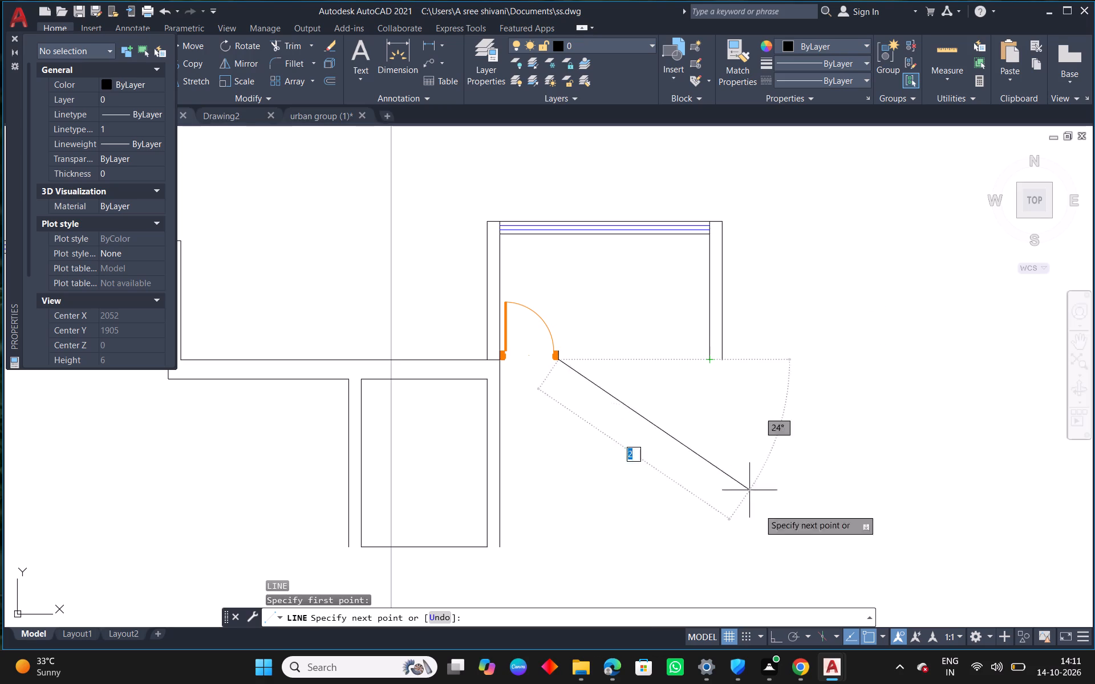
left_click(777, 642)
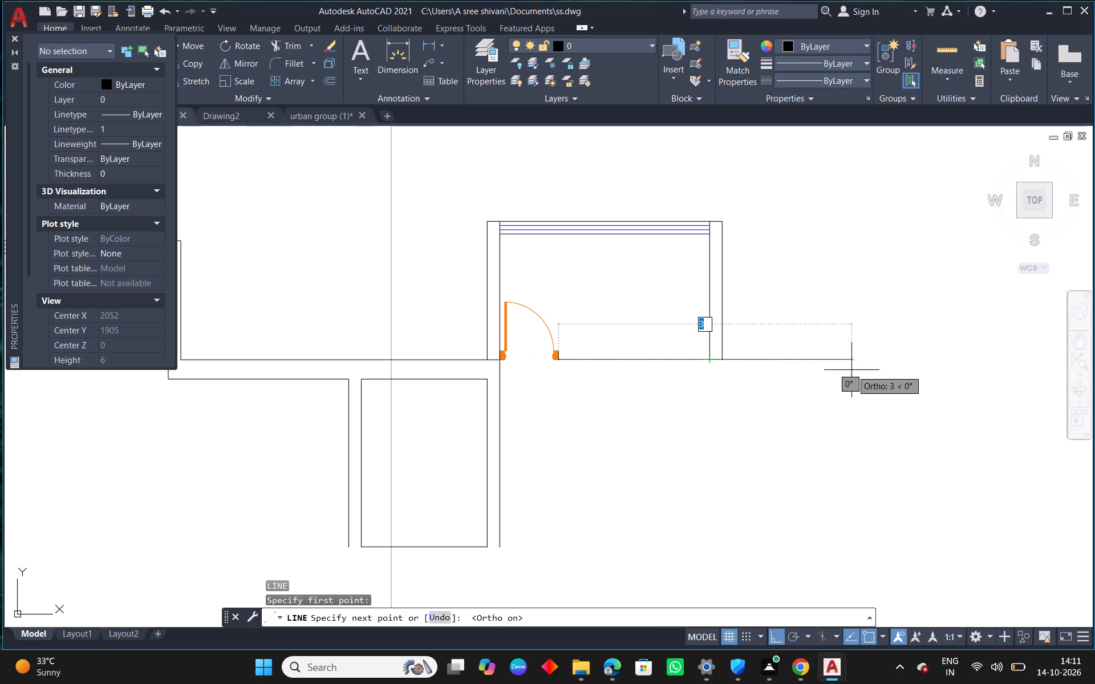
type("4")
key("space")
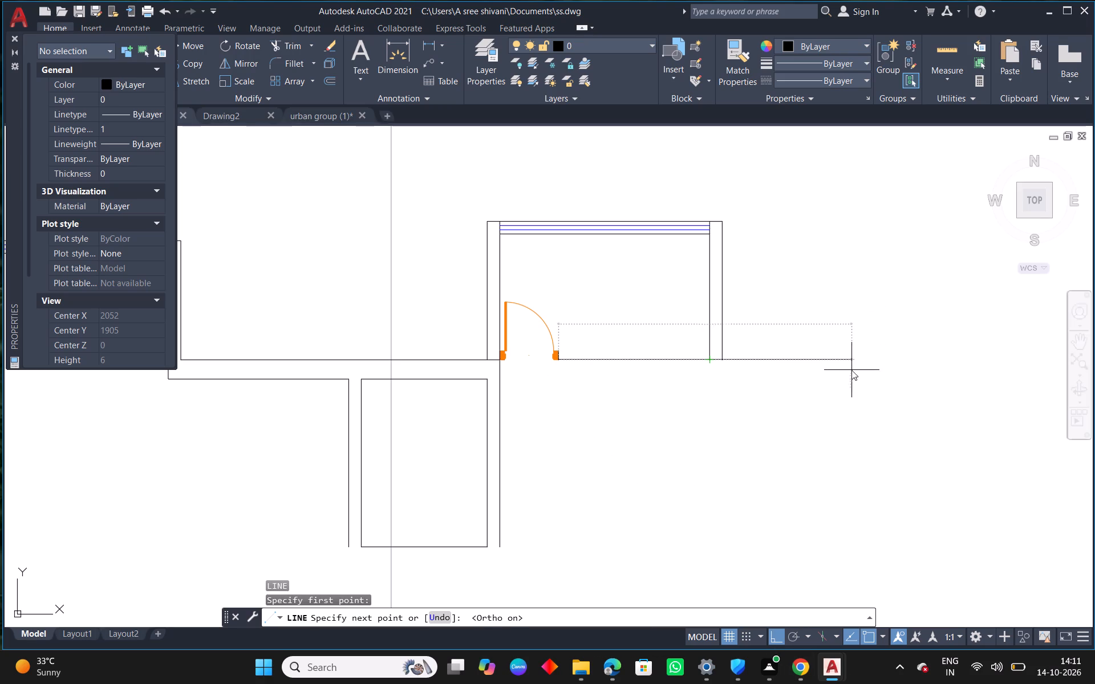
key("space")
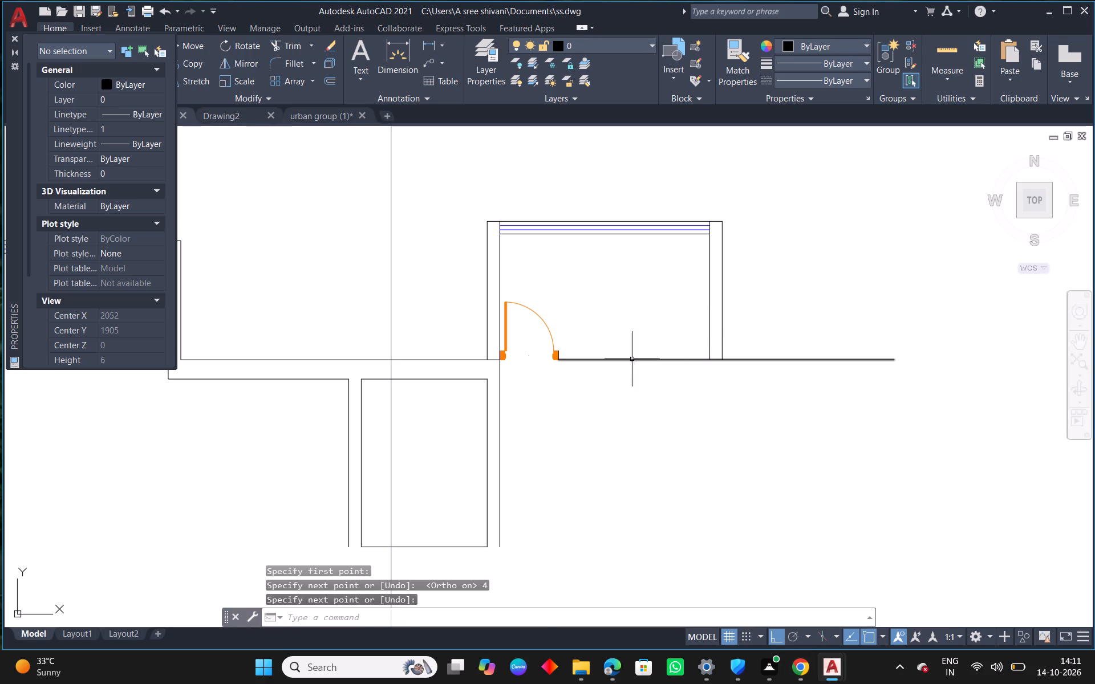
Erase the door from the second windowed room.
left_click_drag(573, 339, 559, 339)
left_click(535, 342)
key("Delete")
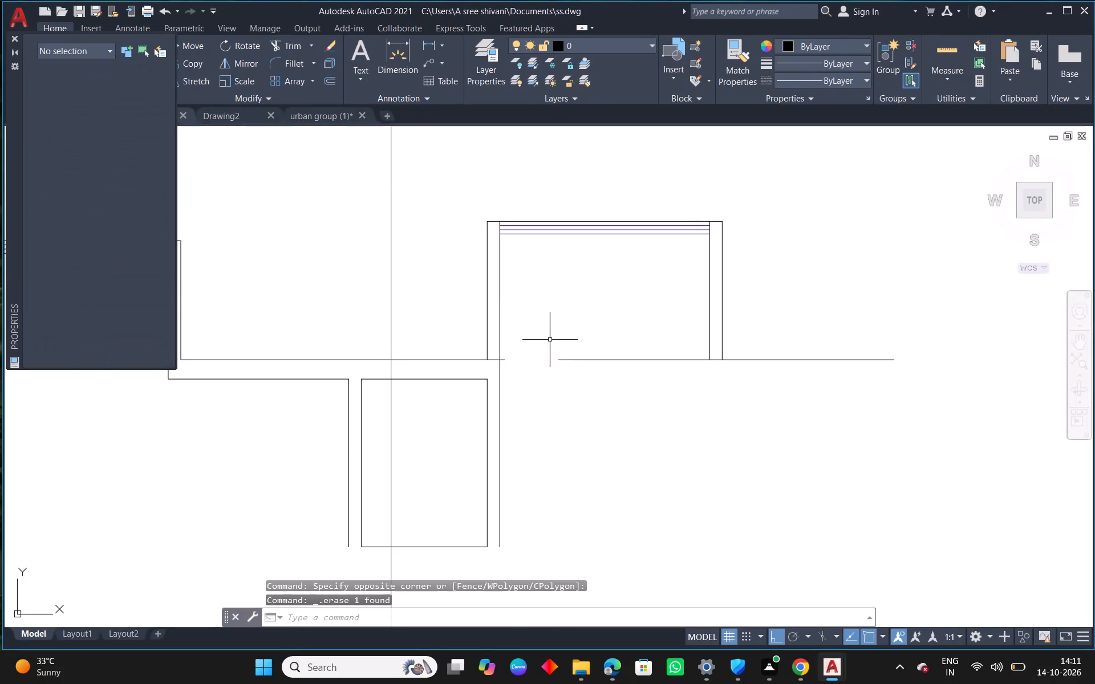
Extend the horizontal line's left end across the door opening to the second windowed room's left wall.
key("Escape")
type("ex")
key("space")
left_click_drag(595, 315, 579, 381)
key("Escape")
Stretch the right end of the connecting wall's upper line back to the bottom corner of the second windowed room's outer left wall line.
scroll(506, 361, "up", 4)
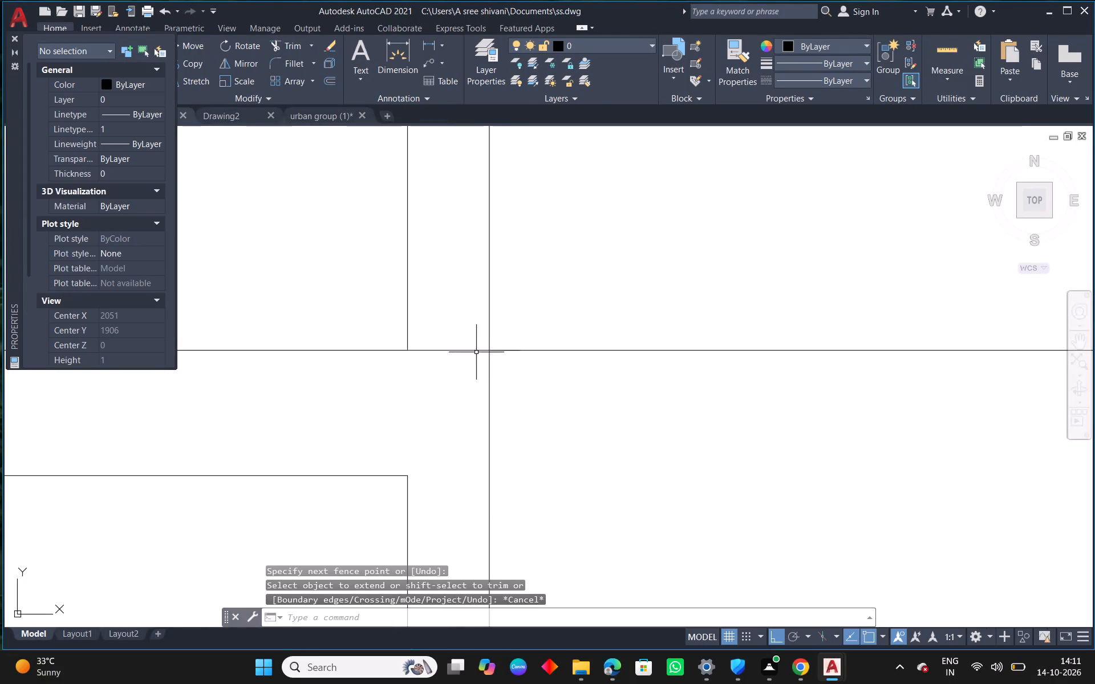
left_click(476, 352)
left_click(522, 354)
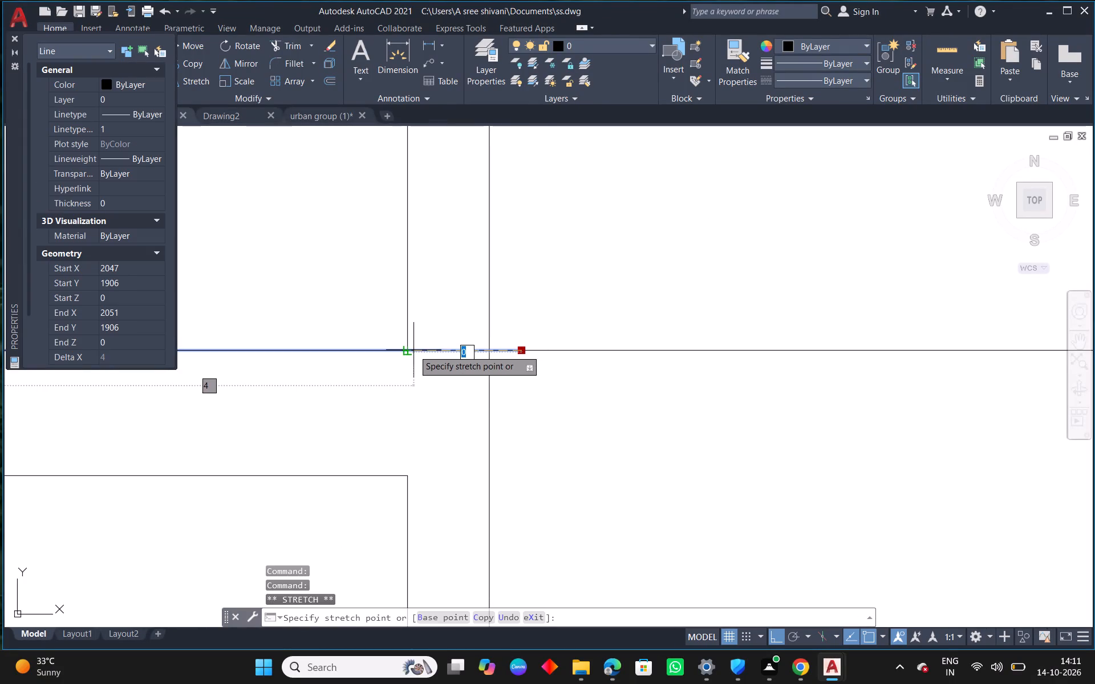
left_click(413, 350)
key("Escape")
List the length and endpoint data of the horizontal line along the bottom of the second windowed room.
scroll(505, 378, "down", 2)
scroll(573, 376, "down", 2)
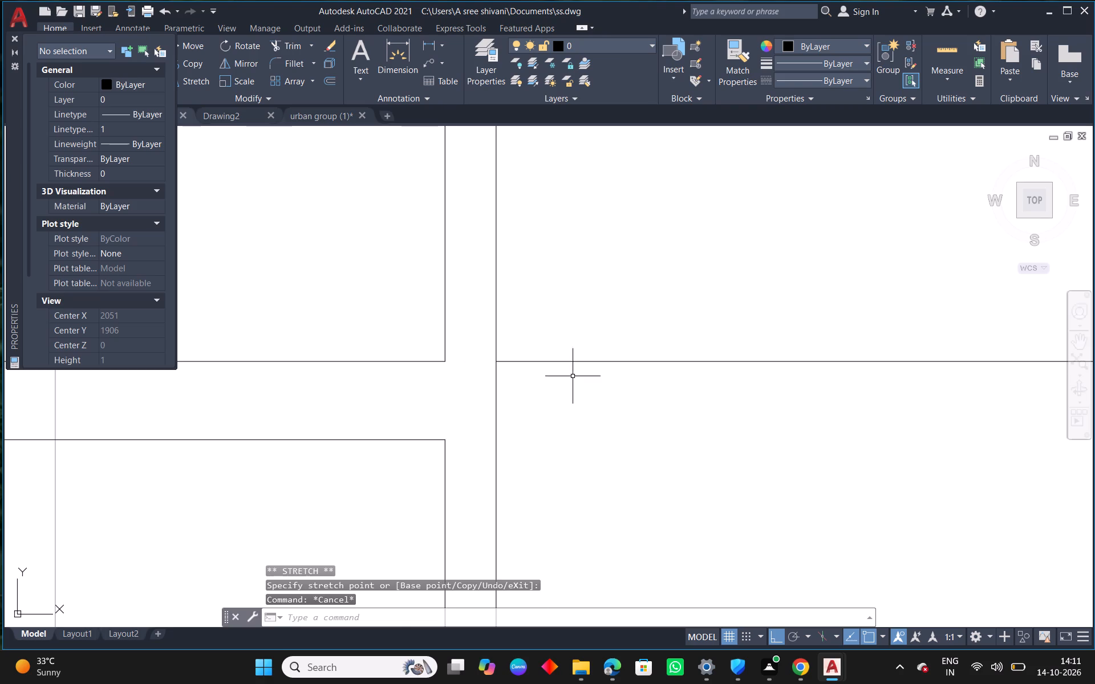
middle_click_drag(631, 405, 512, 401)
left_click(537, 368)
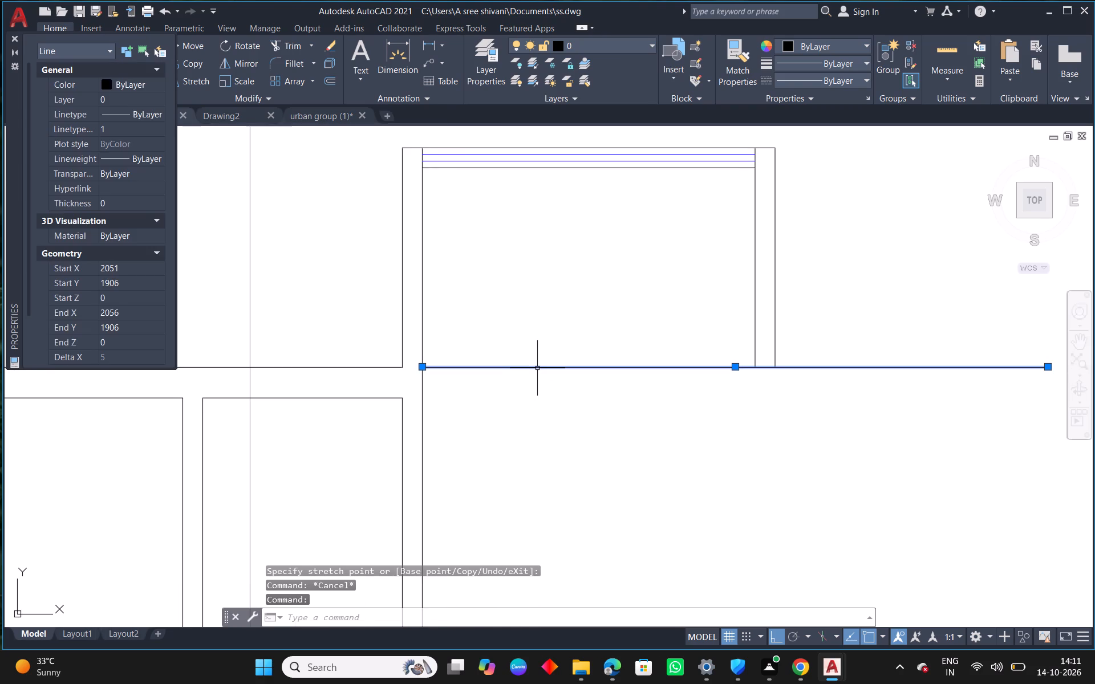
type("li")
key("space")
left_click(613, 311)
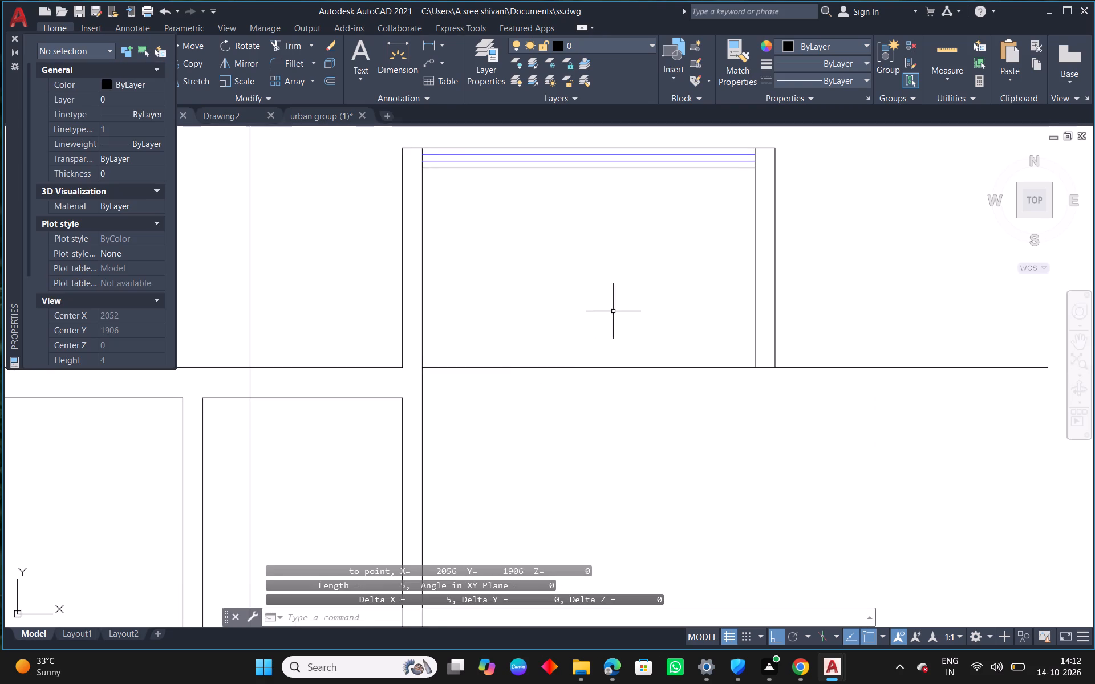
key("Escape")
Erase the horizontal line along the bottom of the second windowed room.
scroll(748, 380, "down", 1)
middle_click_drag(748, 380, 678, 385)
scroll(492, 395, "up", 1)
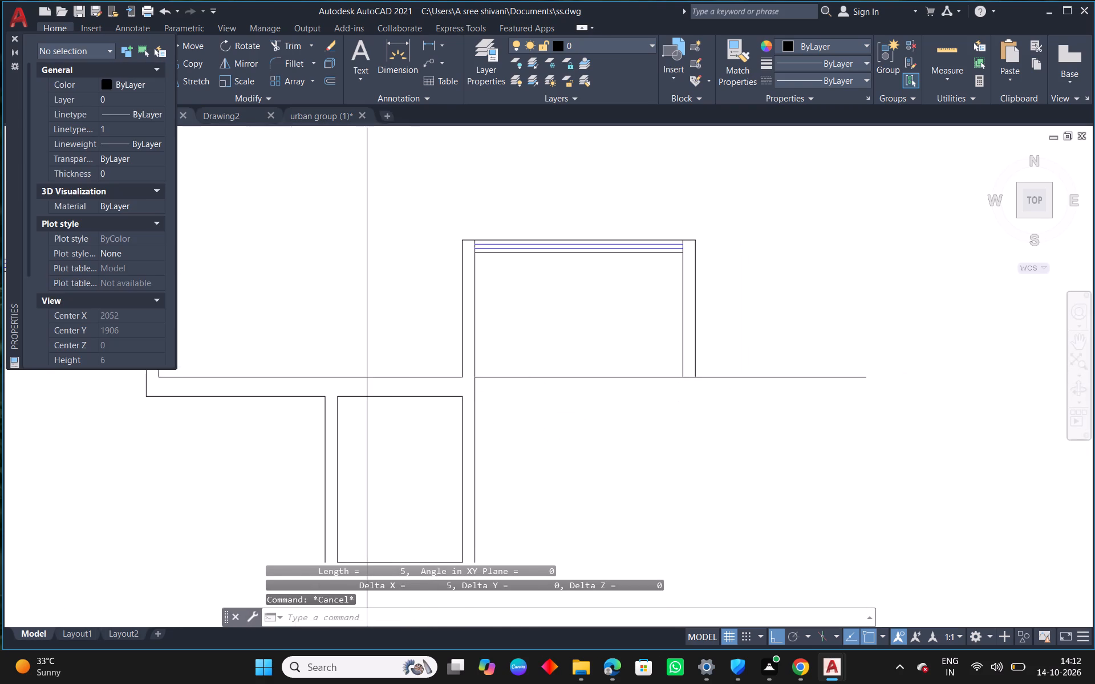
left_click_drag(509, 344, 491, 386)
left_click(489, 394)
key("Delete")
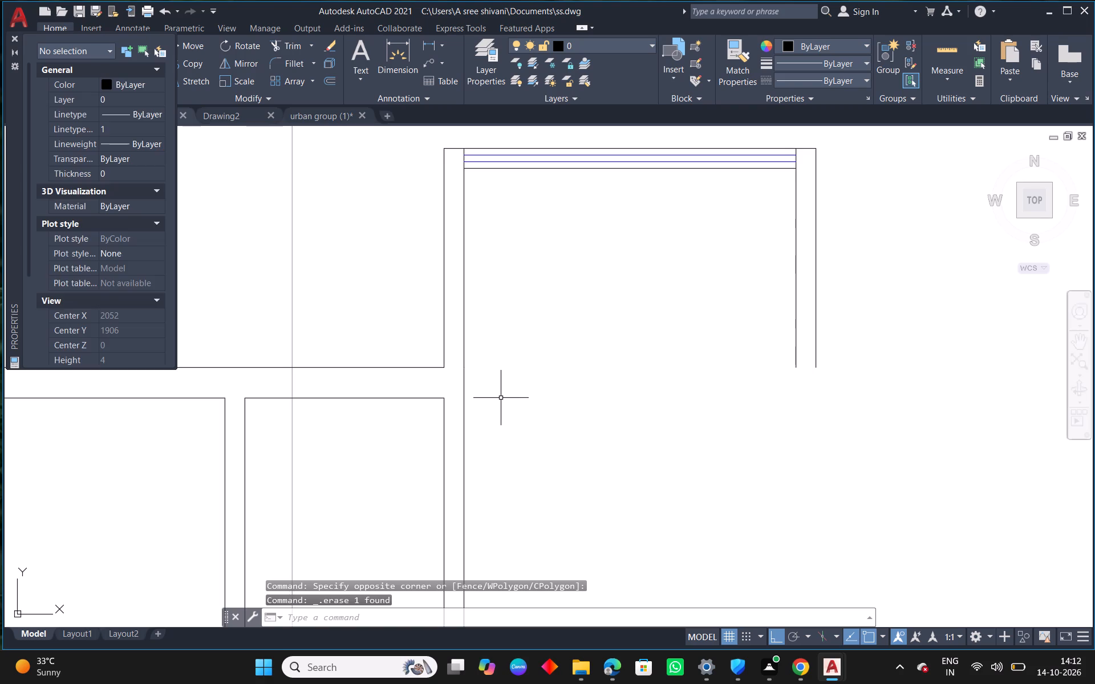
Extend the connecting wall's upper line to the second windowed room's inner left wall line.
key("e")
key("x")
key("space")
left_click_drag(435, 382, 425, 344)
key("Escape")
Draw a 4 m horizontal line rightward from where the connecting wall's upper line meets the second windowed room's inner left wall line.
type("l")
key("space")
left_click(466, 370)
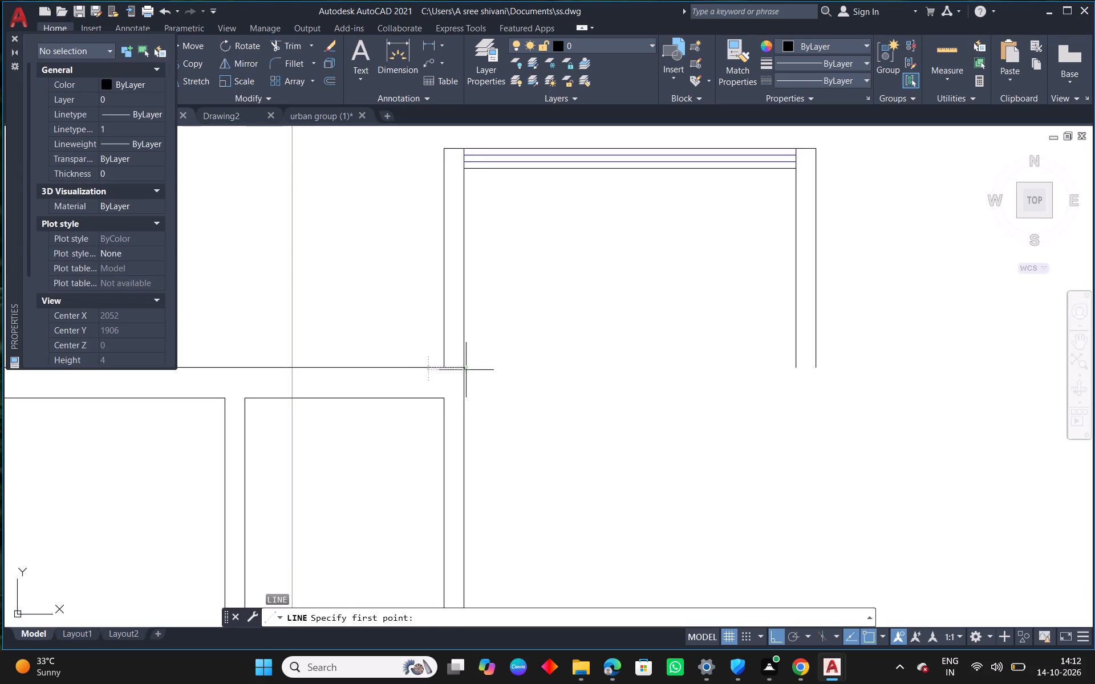
type("4")
key("space")
key("space")
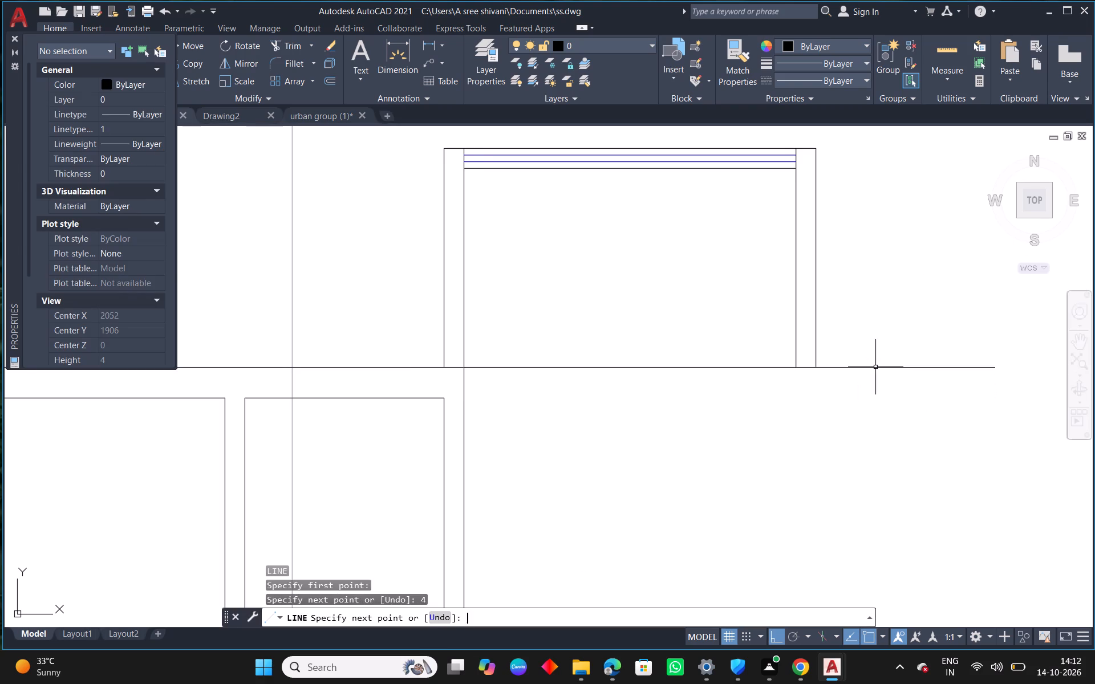
scroll(760, 396, "down", 1)
middle_click_drag(775, 422, 646, 399)
key("Escape")
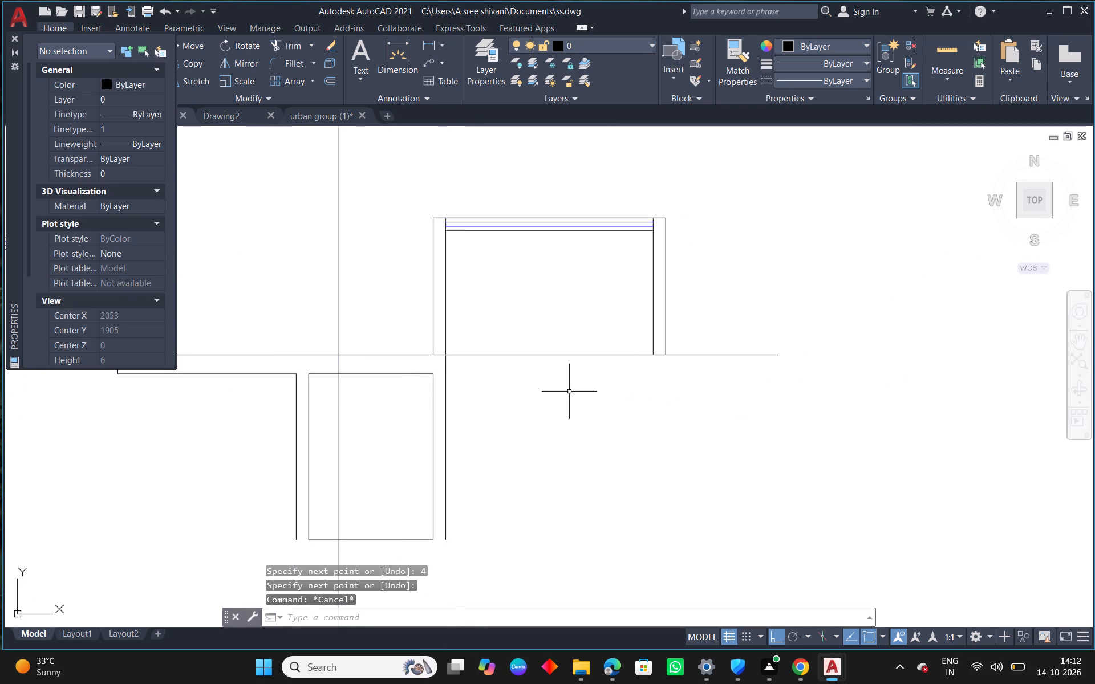
Offset the second windowed room's inner left wall line 0.7 m to the right as a door-width guide.
type("o 0.7")
key("Return")
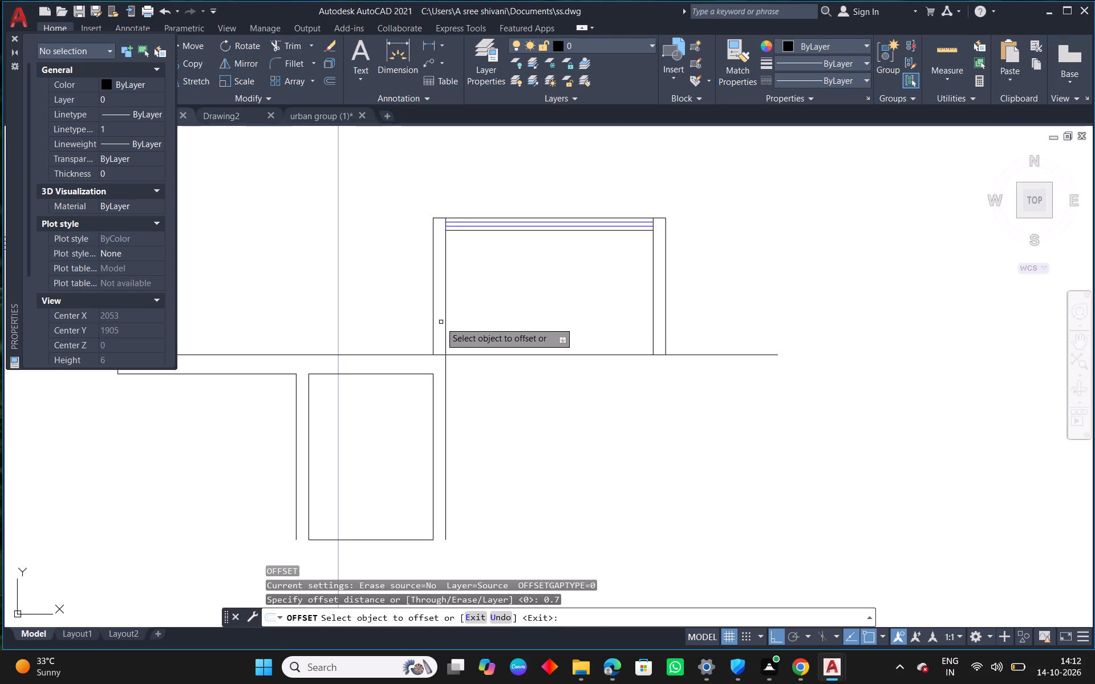
left_click(447, 322)
left_click(514, 317)
key("Escape")
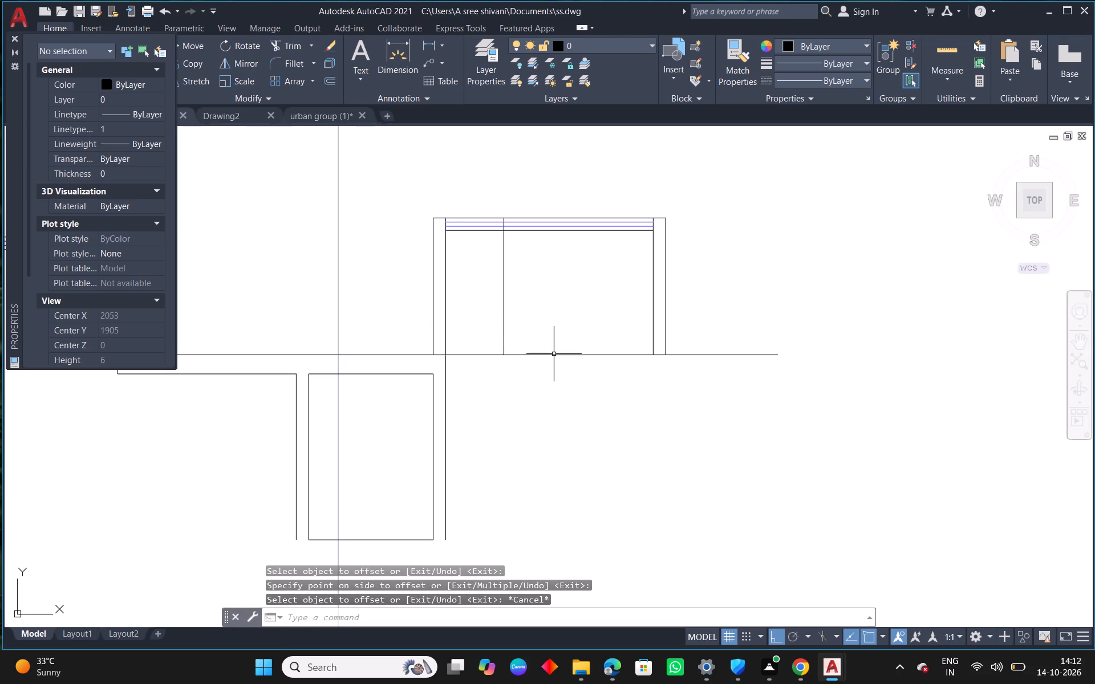
Move the 4 m horizontal line by its left endpoint to the bottom end of the 0.7 m guide line.
left_click(553, 353)
type("m")
key("space")
scroll(442, 351, "up", 2)
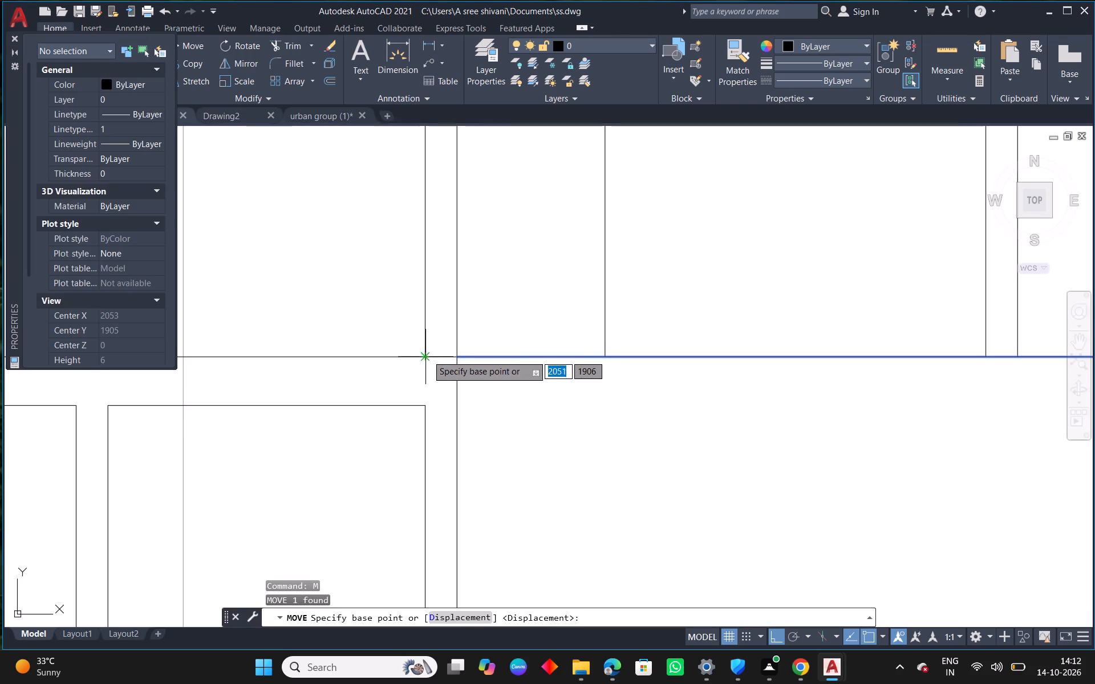
left_click(455, 356)
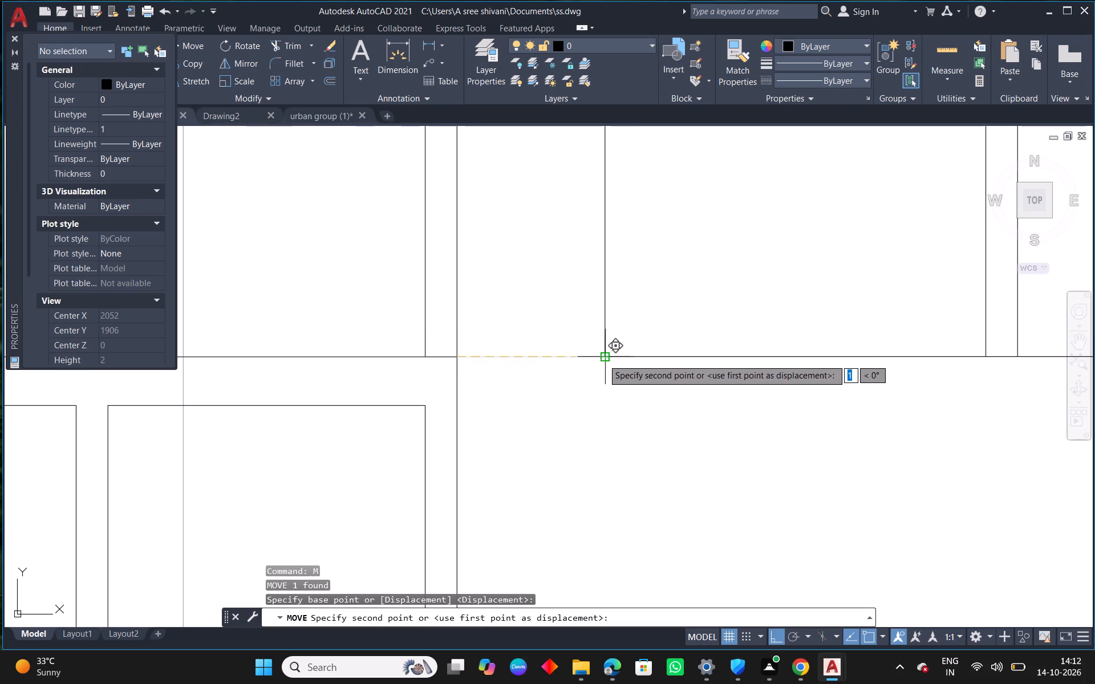
left_click(604, 359)
key("Escape")
Erase the vertical guide line inside the second windowed room.
scroll(553, 369, "down", 3)
middle_click_drag(720, 421, 652, 409)
left_click_drag(542, 327, 524, 327)
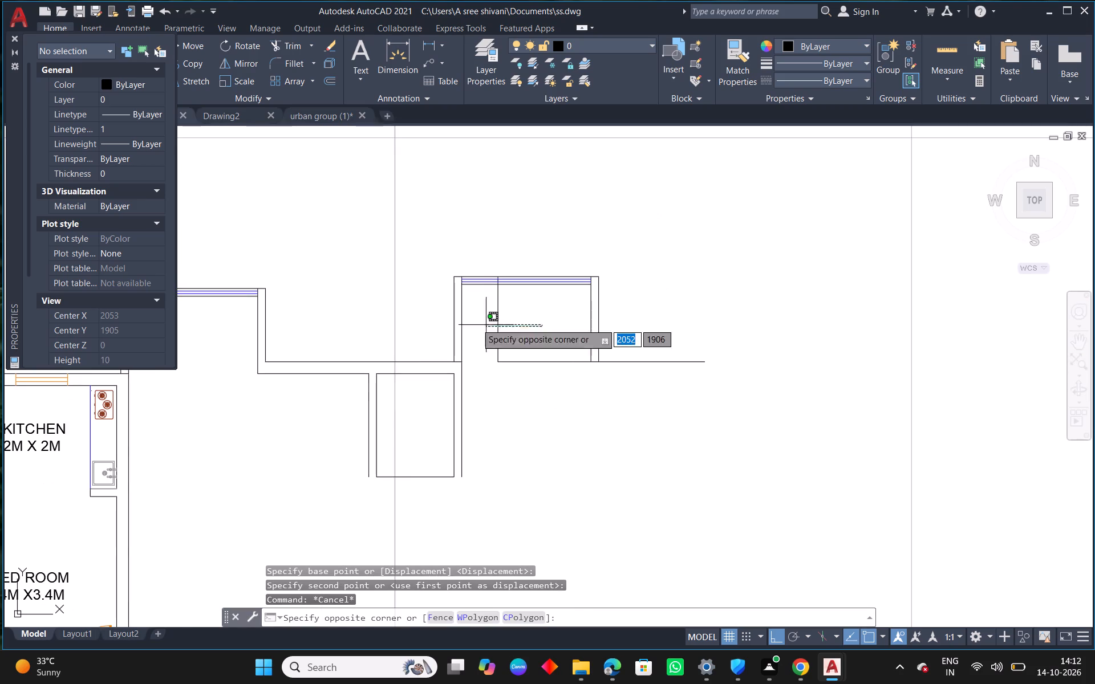
left_click(476, 323)
key("Delete")
Offset the 4 m horizontal line 0.23 m downward to give the wall its thickness.
scroll(562, 337, "down", 1)
middle_click_drag(656, 401, 638, 374)
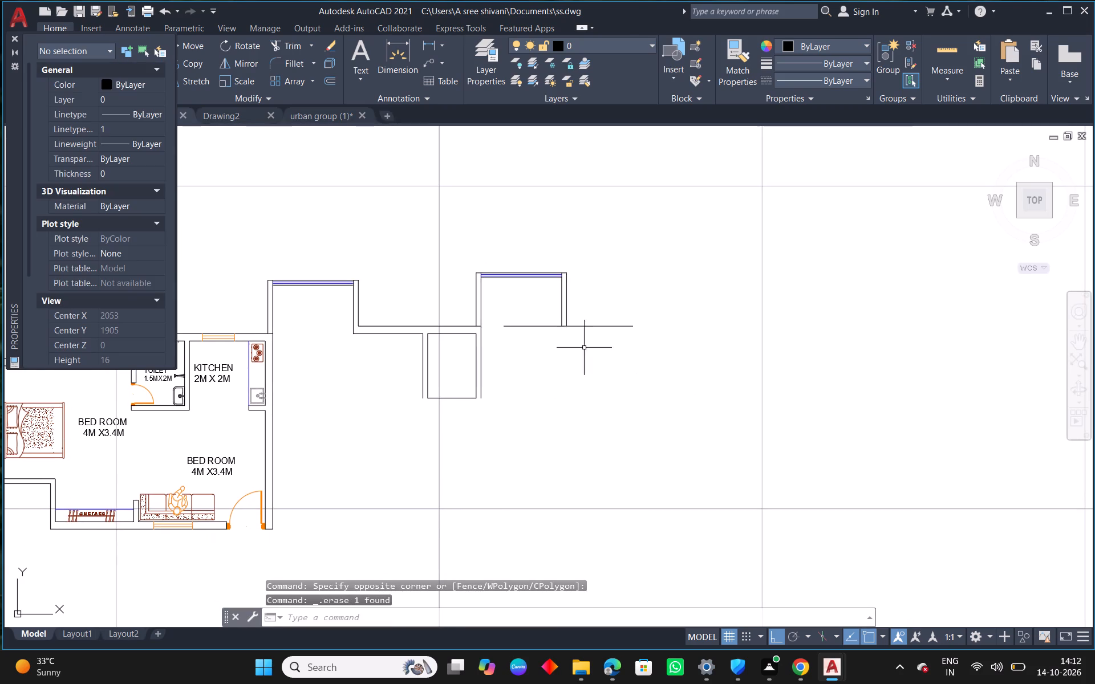
key("Escape")
key("space")
key("Escape")
type("o 0.")
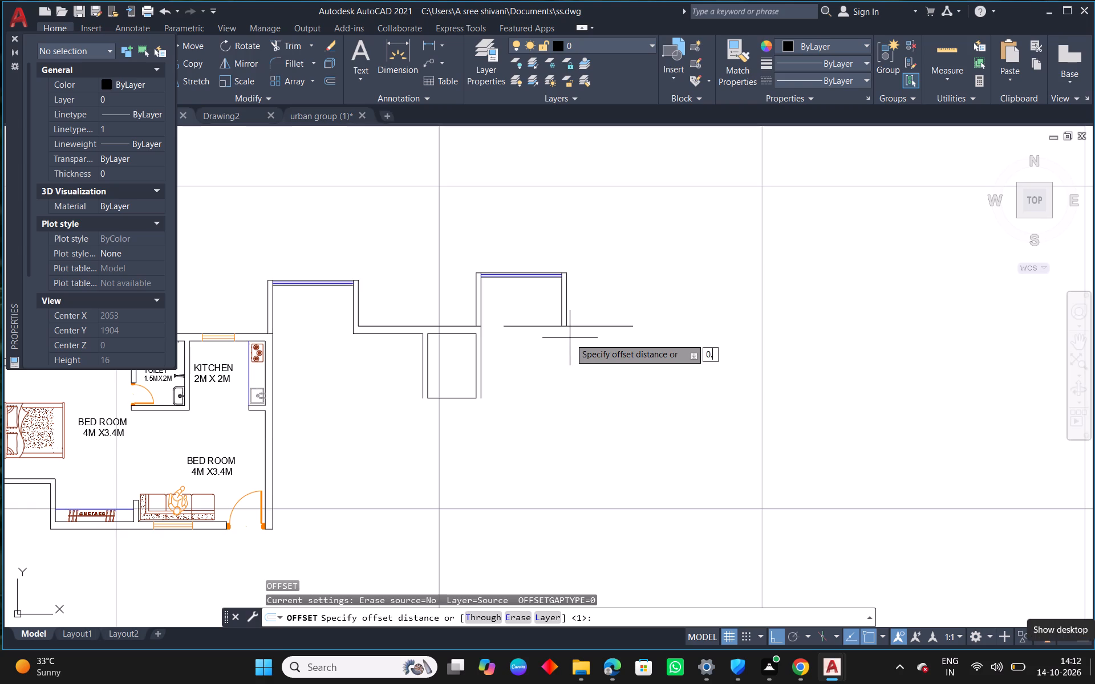
type("23.")
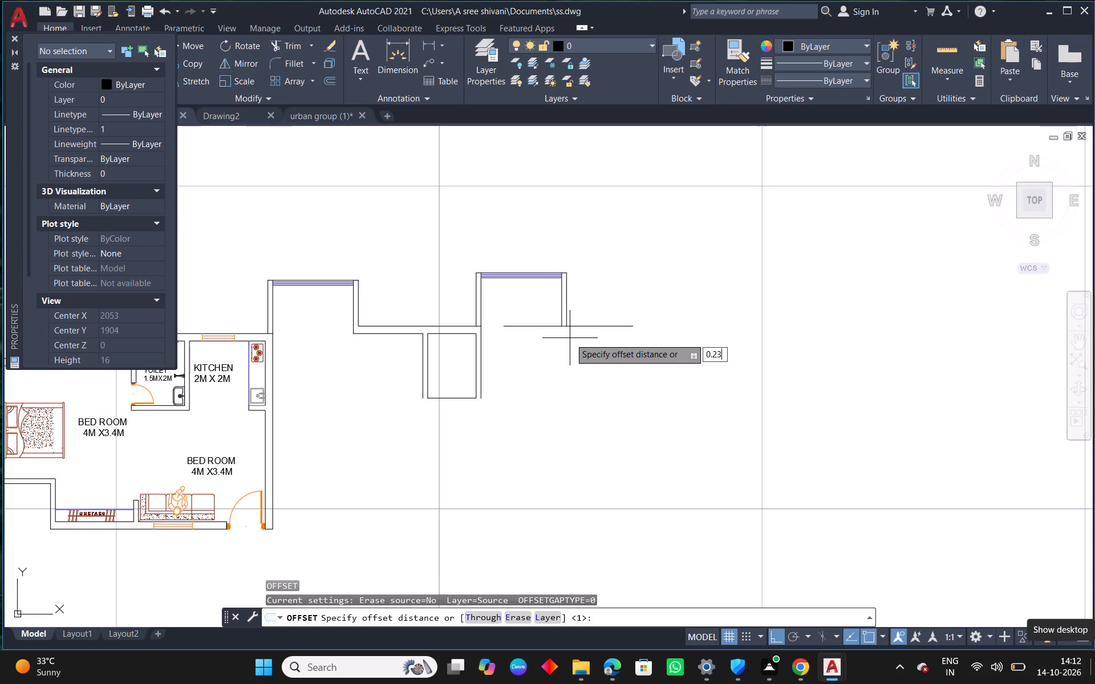
key("BackSpace")
key("Return")
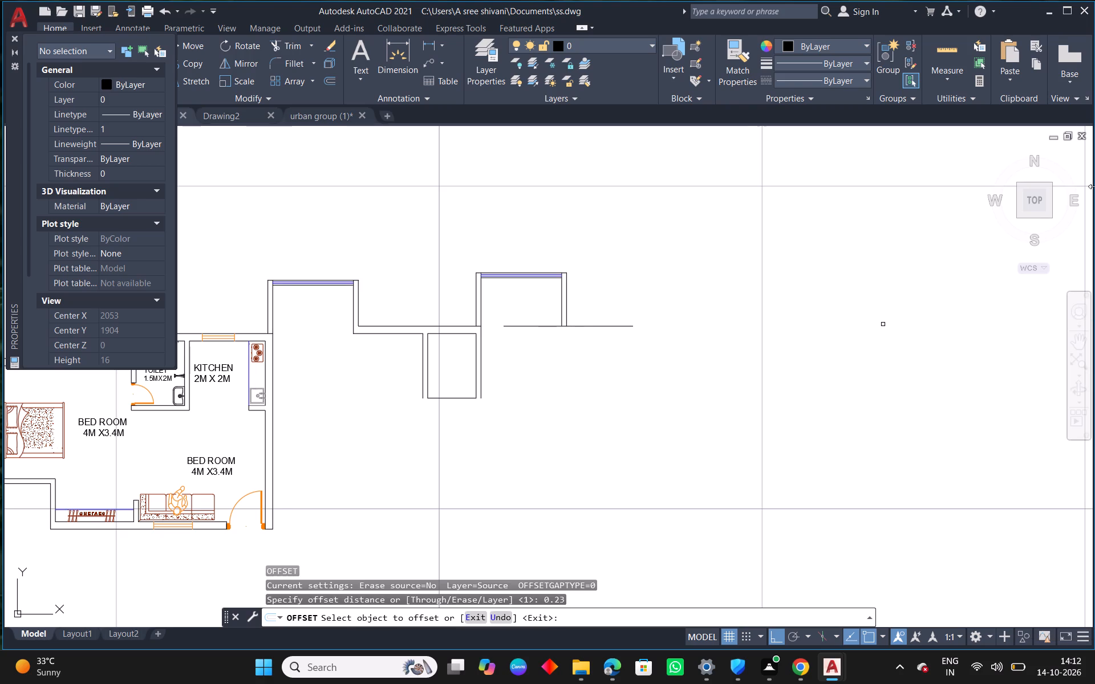
scroll(548, 330, "up", 1)
left_click(546, 324)
left_click(544, 344)
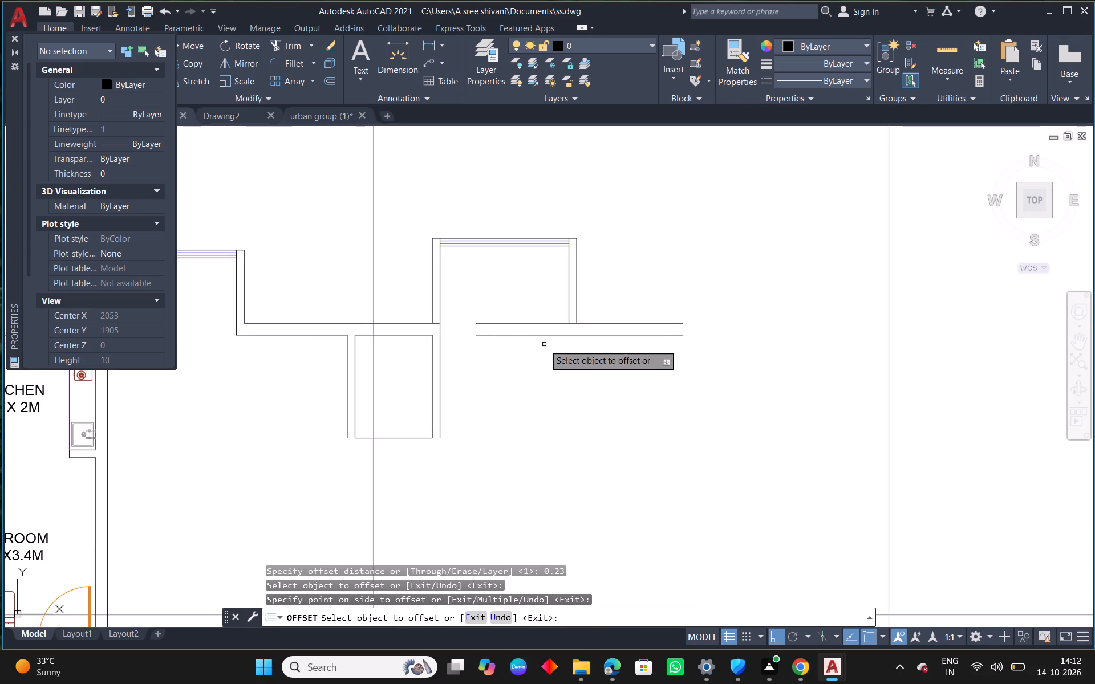
right_click(544, 344)
left_click(583, 352)
middle_click_drag(678, 400, 644, 351)
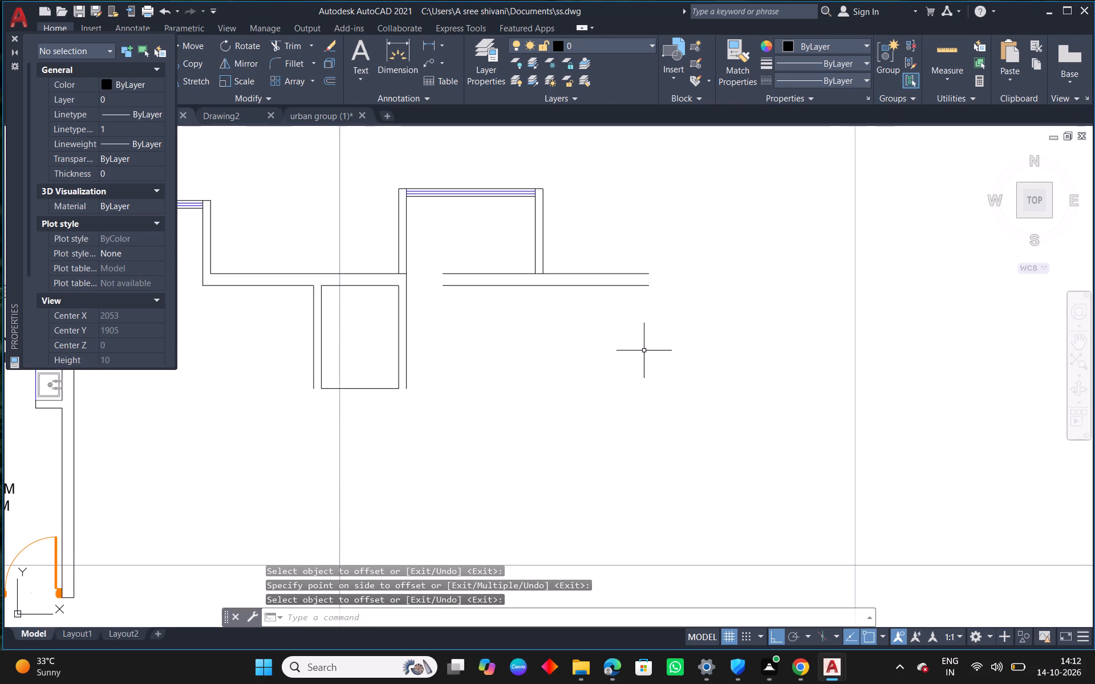
Draw a connected wall line from the lower 4 m line's right end: 3.4 m down, 1.5 m left and 1.5 m down.
right_click(605, 320)
left_click(674, 348)
left_click(824, 390)
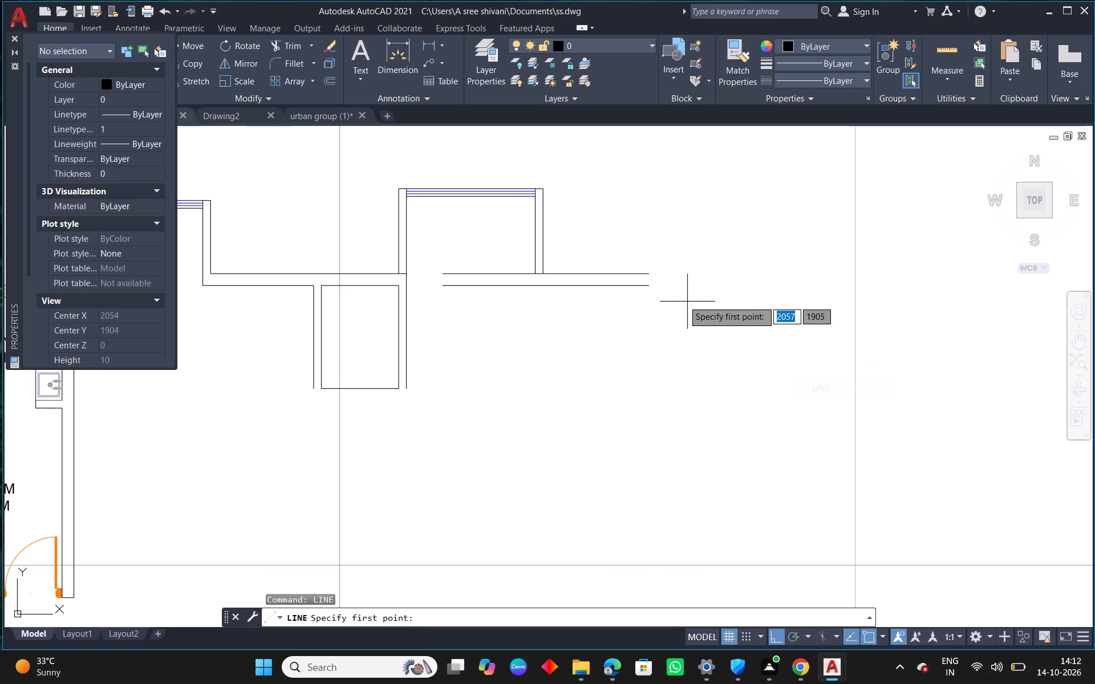
left_click(649, 287)
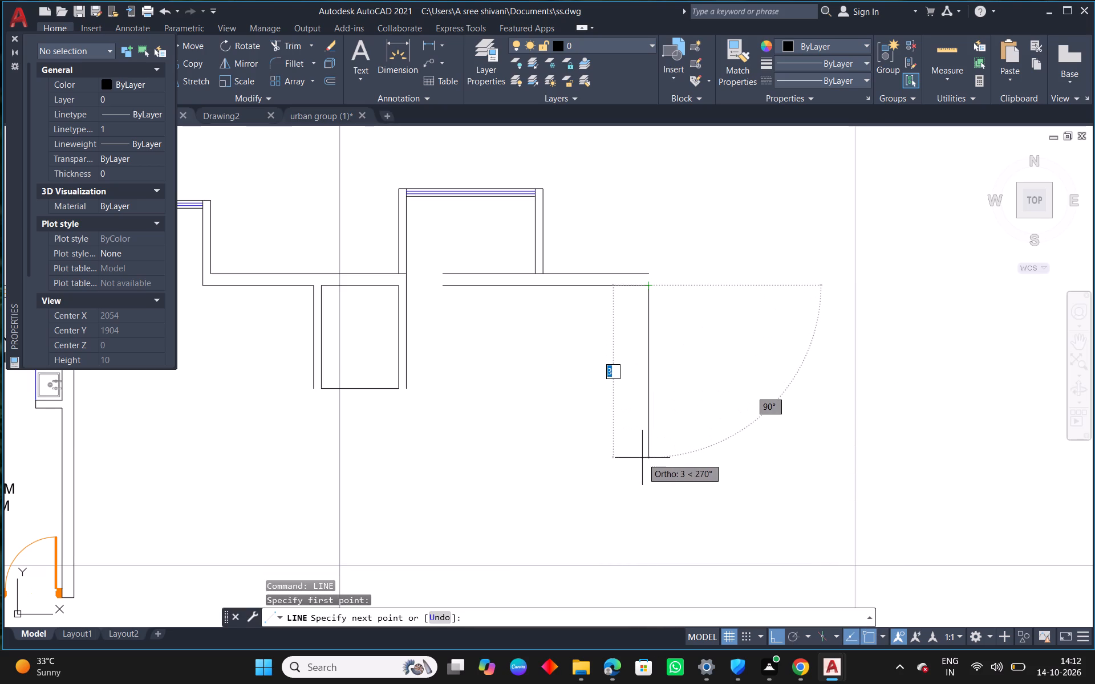
type("3.4")
key("Return")
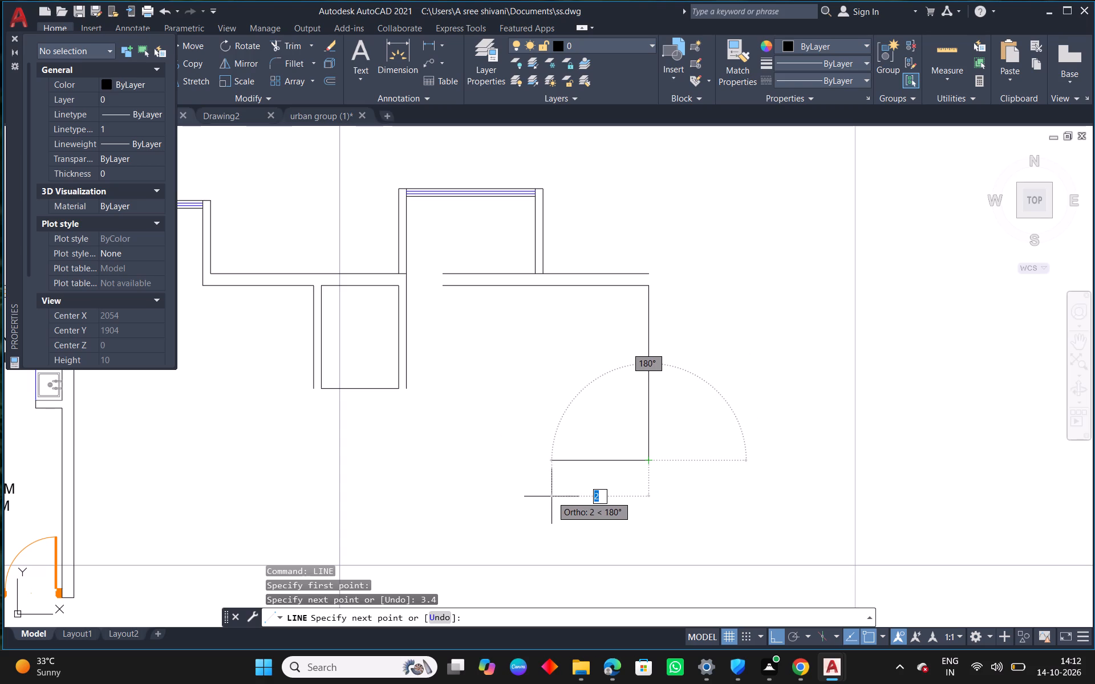
type("1.5")
key("Return")
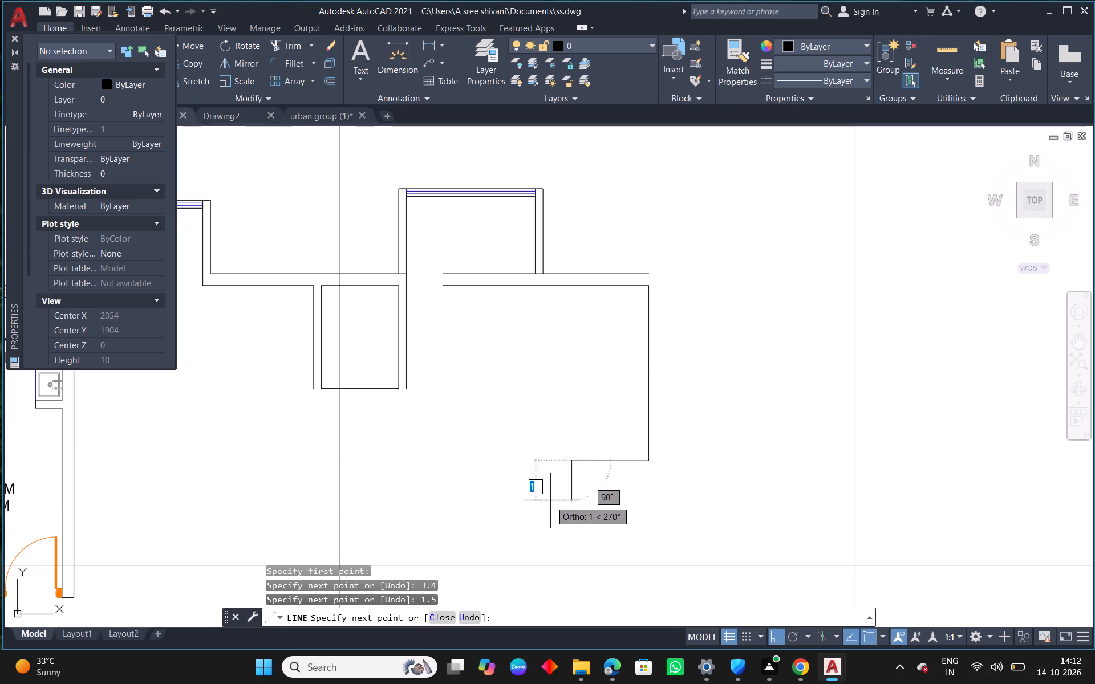
type("1.5")
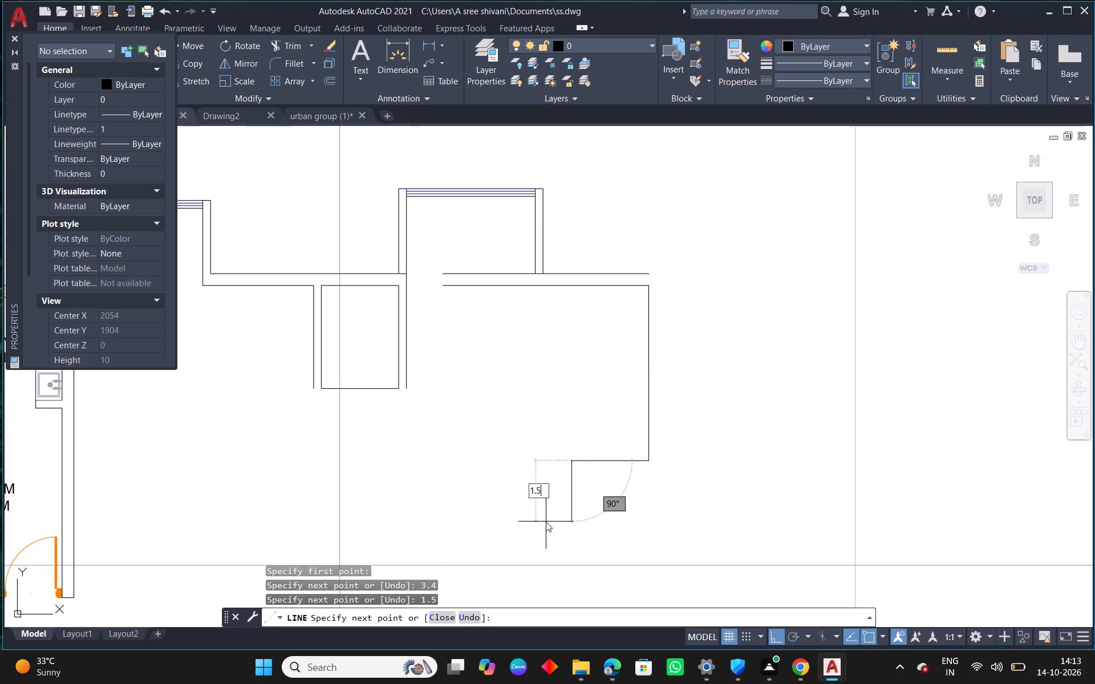
key("Return")
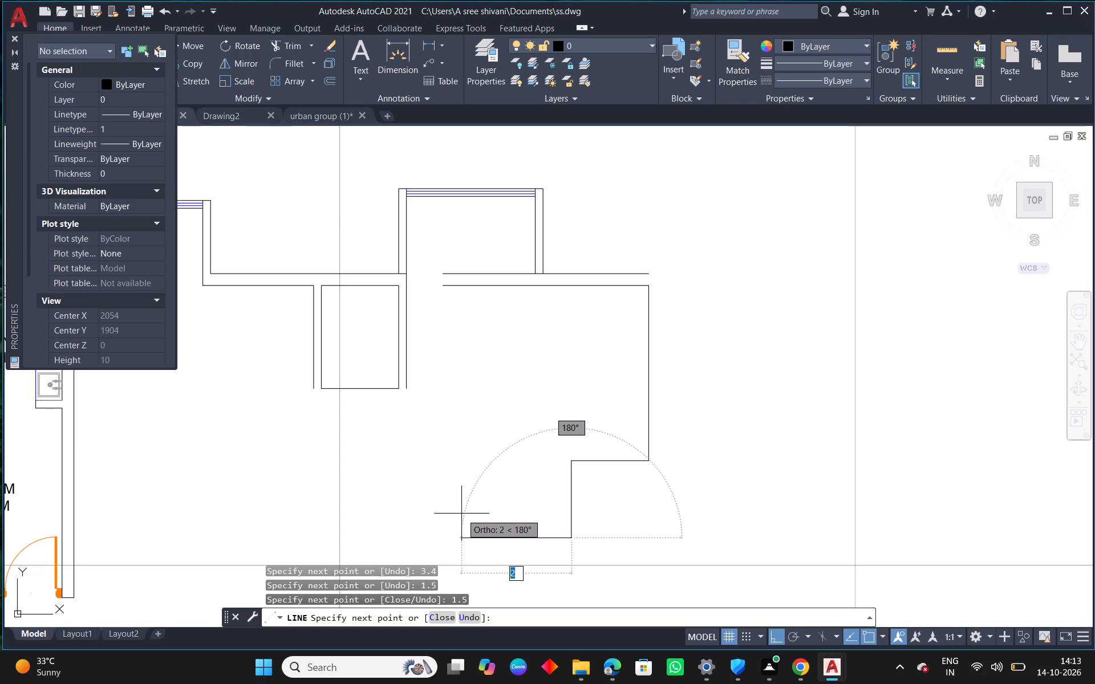
scroll(329, 519, "down", 1)
middle_click_drag(326, 519, 488, 464)
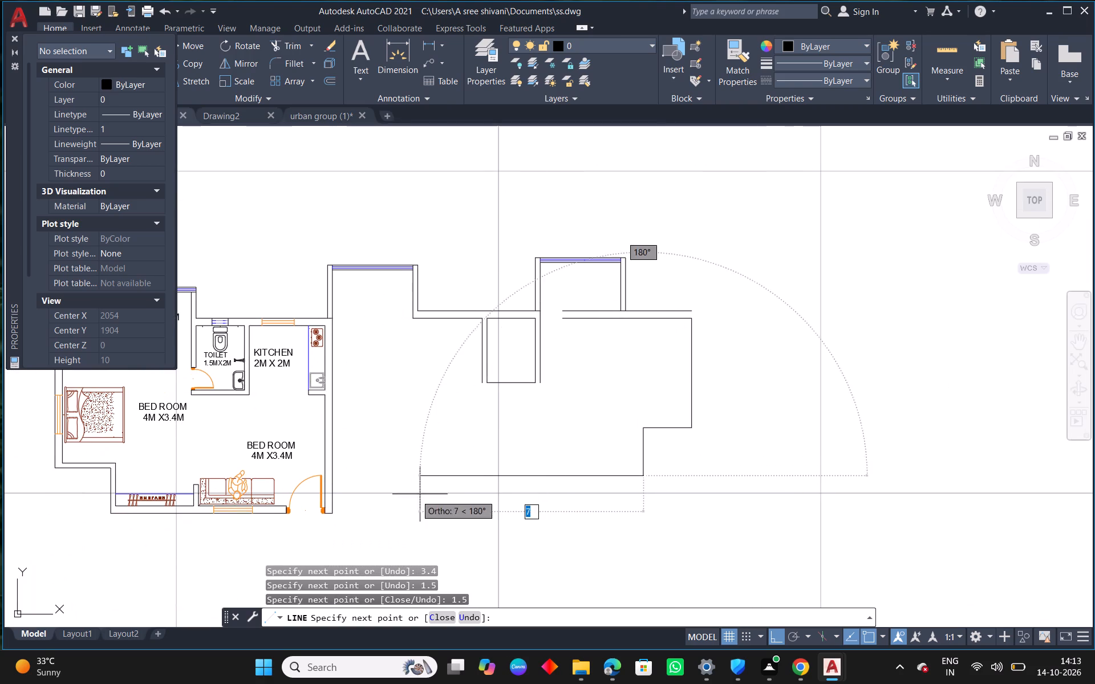
right_click(466, 476)
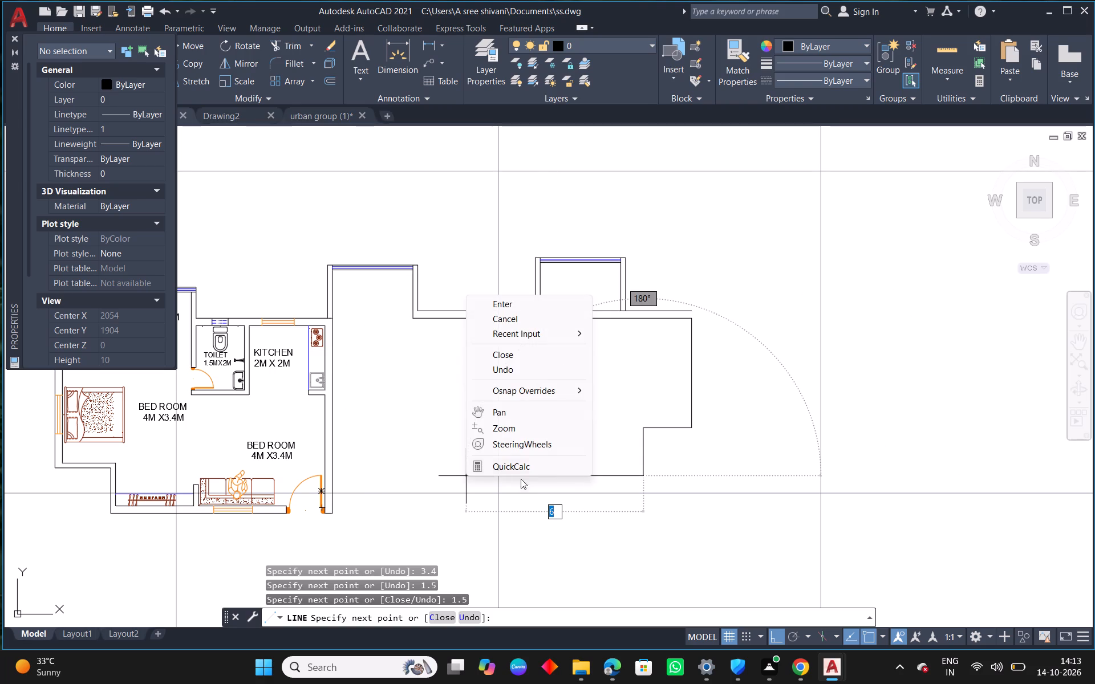
left_click(508, 312)
Fillet the existing plan's bottom outer wall line with the new 1.5 m vertical line to form a square corner.
middle_click_drag(486, 432, 494, 363)
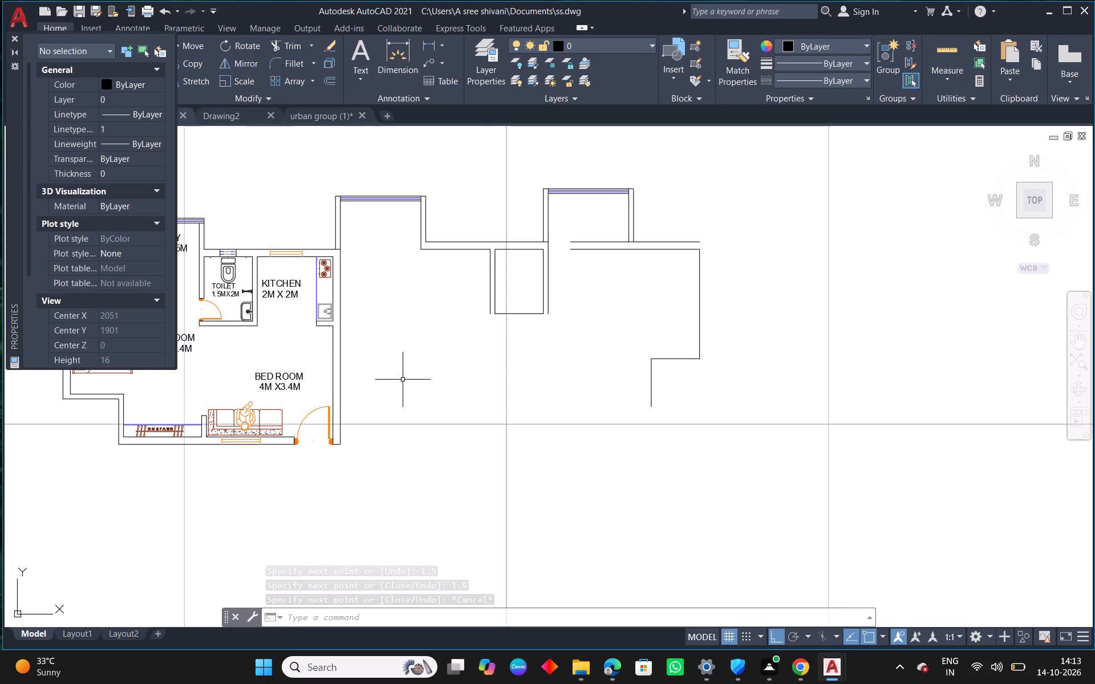
type("f")
key("space")
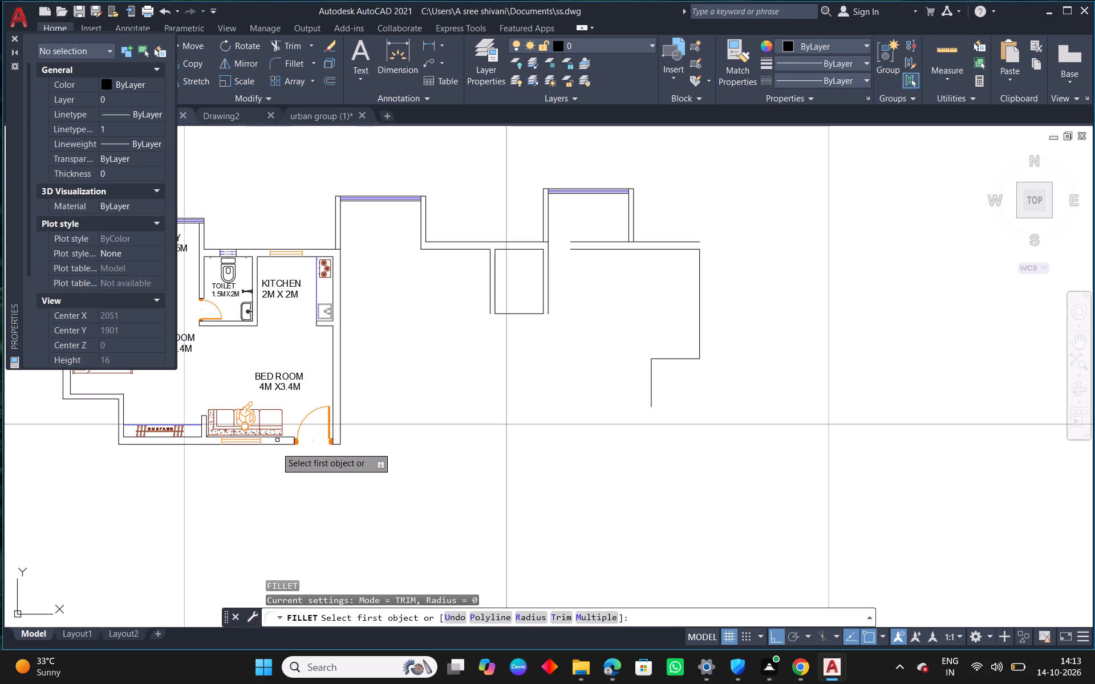
left_click(282, 445)
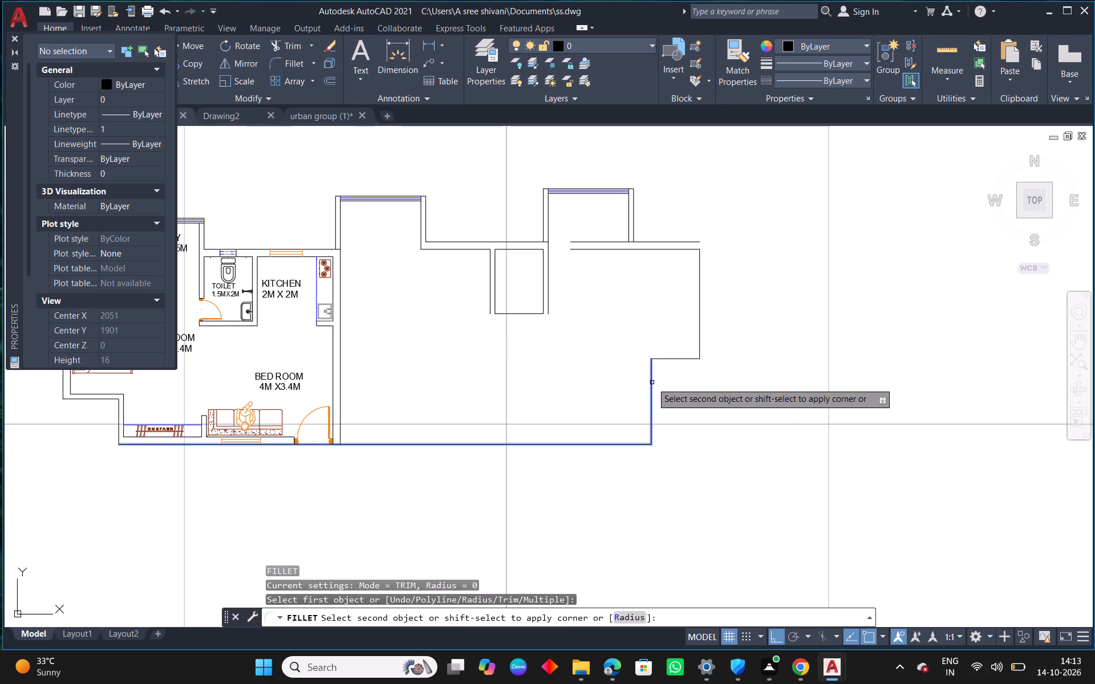
left_click(652, 382)
Extend the first windowed room's two right wall lines downward, taking the inner one to the bottom wall line.
right_click(453, 355)
left_click(536, 380)
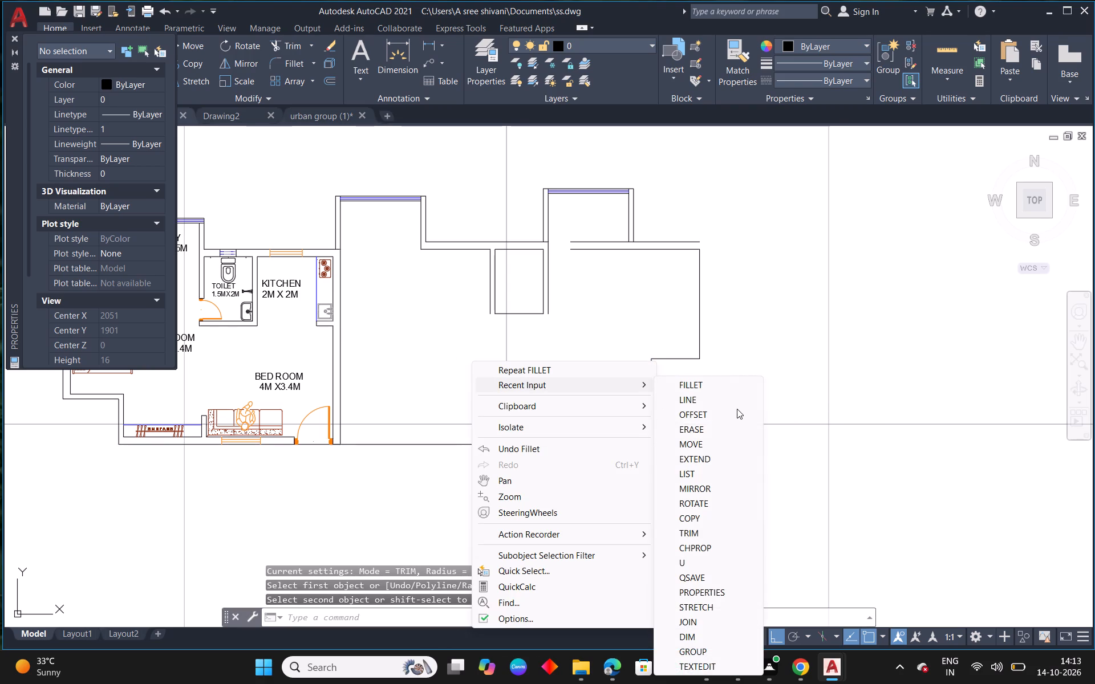
left_click(697, 454)
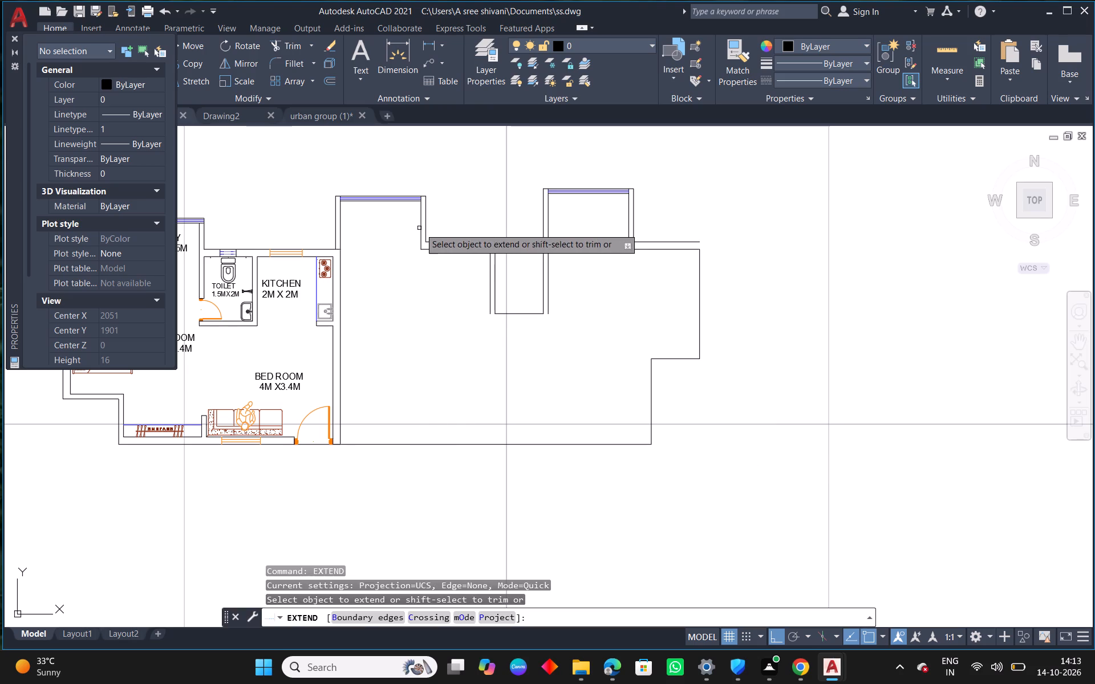
left_click(420, 232)
left_click(425, 231)
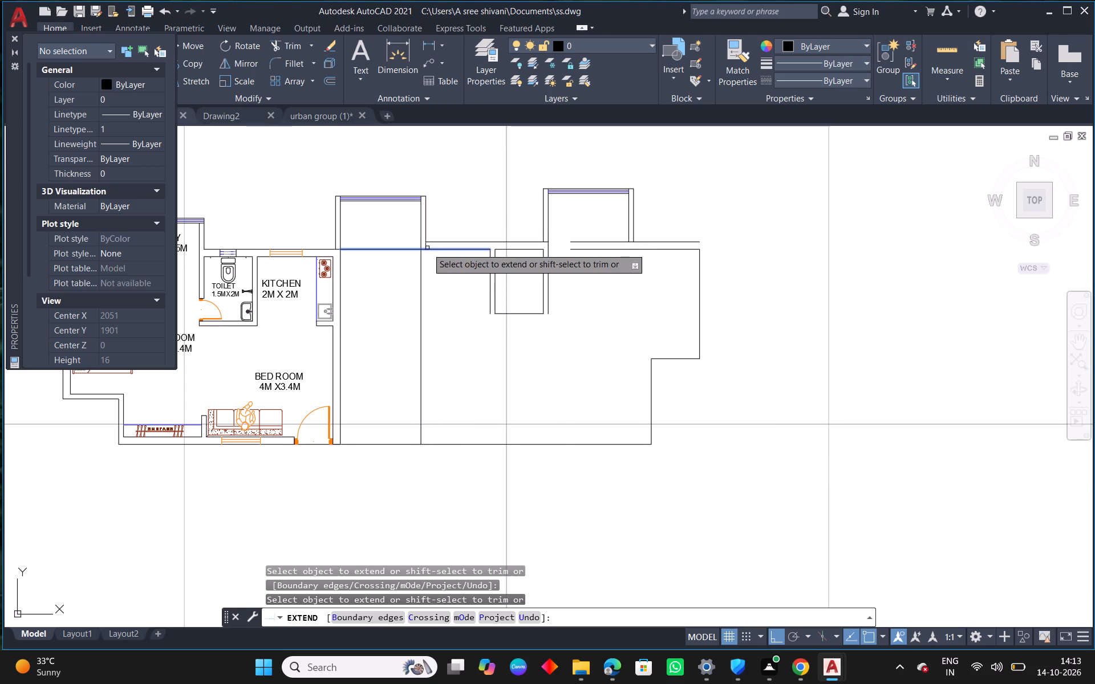
right_click(441, 285)
left_click(483, 299)
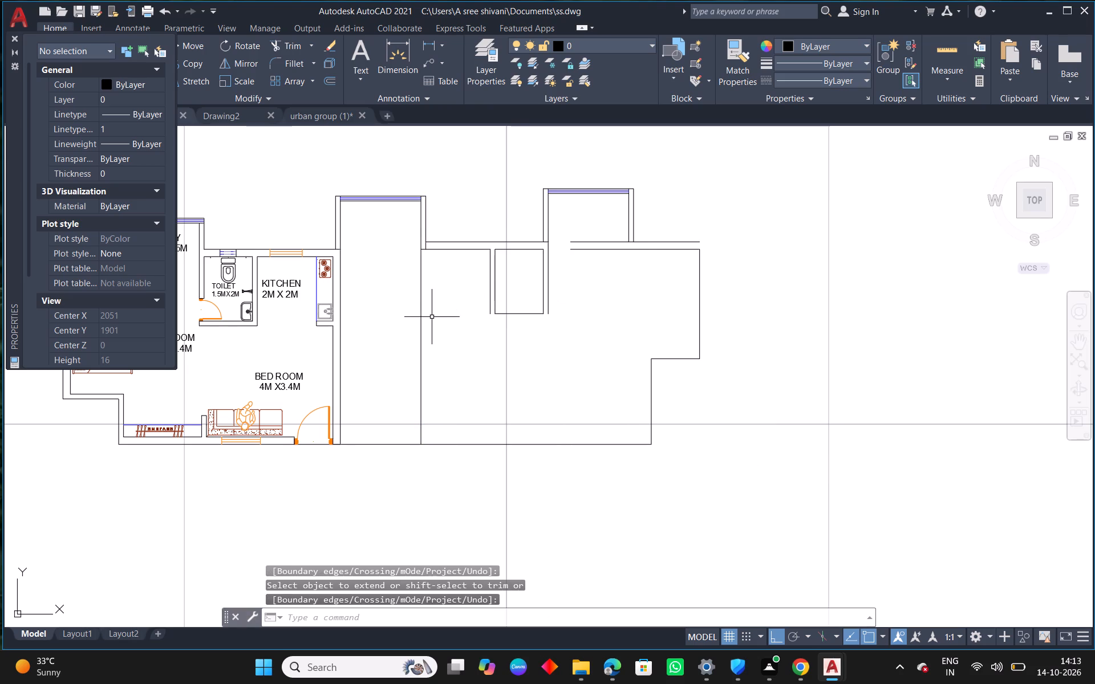
Offset the extended inner wall line 0.23 m to the right to give the new partition wall its thickness.
type("o 0.23")
key("Return")
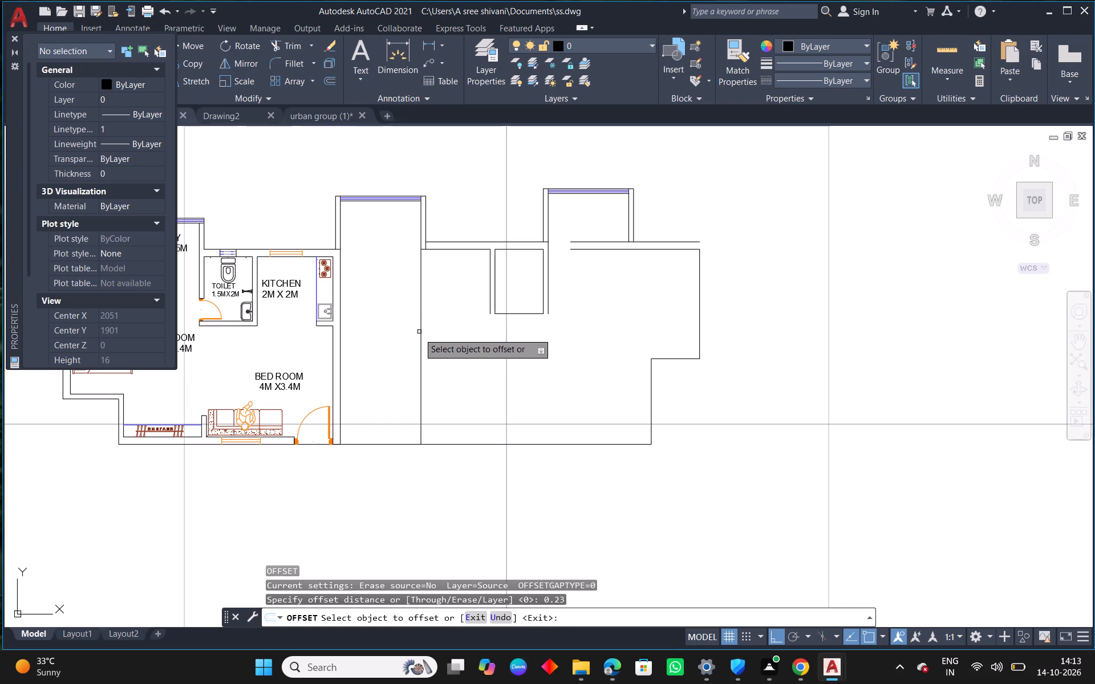
left_click(419, 333)
left_click(422, 340)
left_click(449, 340)
scroll(427, 247, "up", 2)
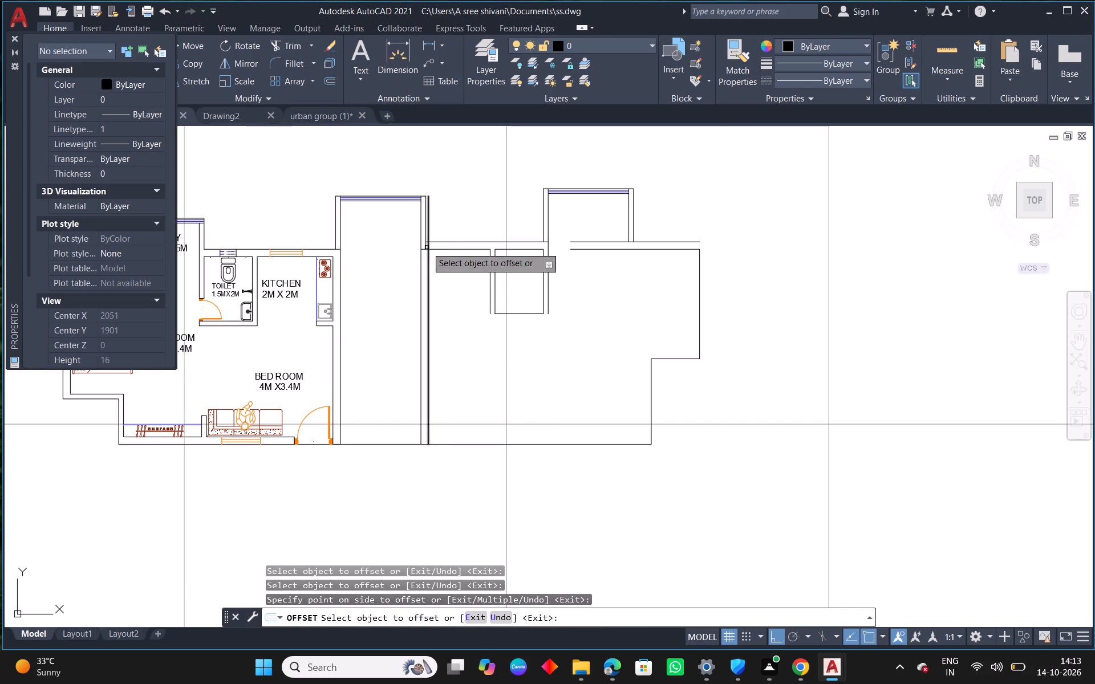
scroll(427, 247, "up", 1)
right_click(464, 172)
left_click(486, 176)
Trim the vertical lines crossing the horizontal wall at the partition junction and erase the leftover offset piece above it.
type("tr")
key("space")
key("space")
scroll(416, 245, "up", 1)
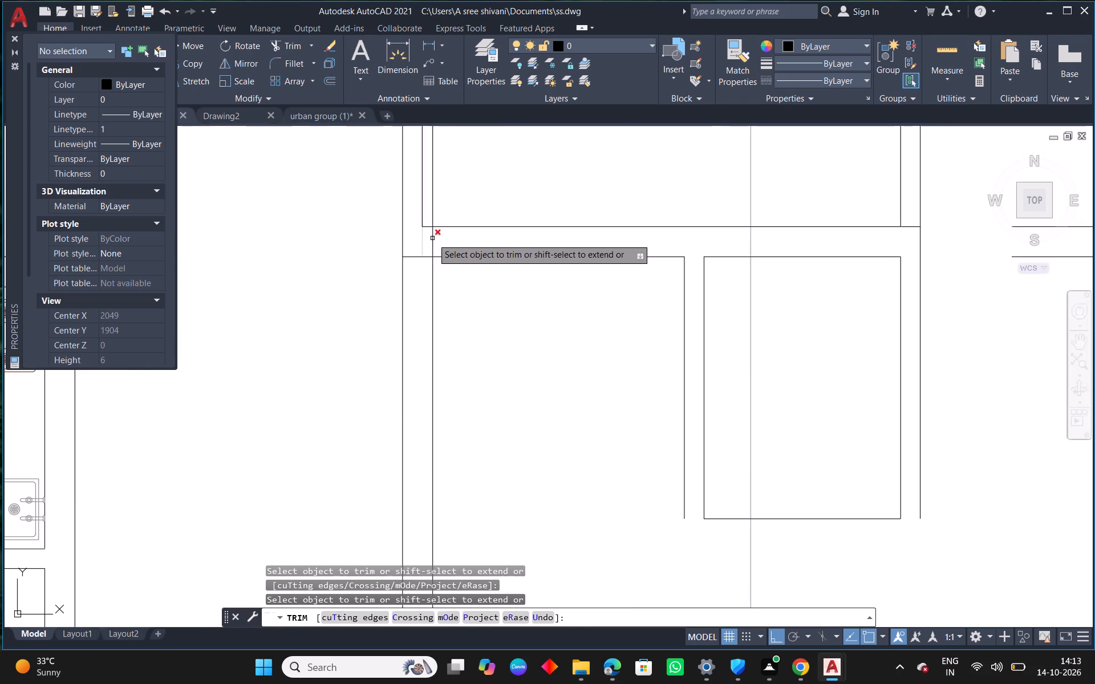
left_click(433, 239)
left_click(421, 242)
right_click(463, 203)
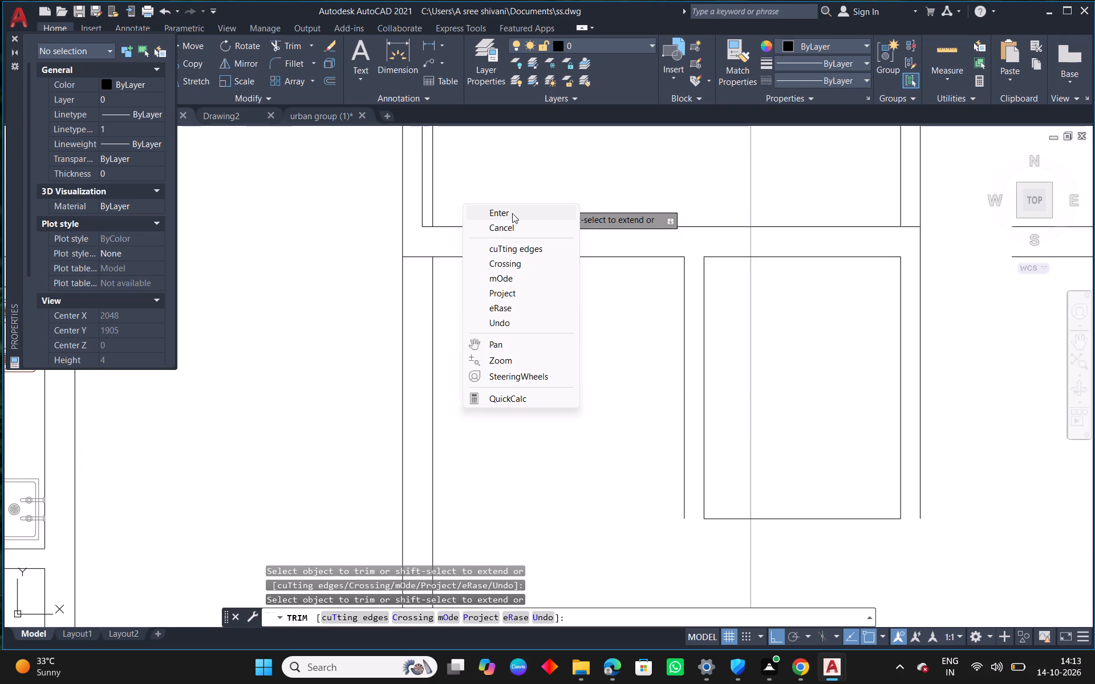
left_click(512, 213)
left_click(432, 199)
key("Delete")
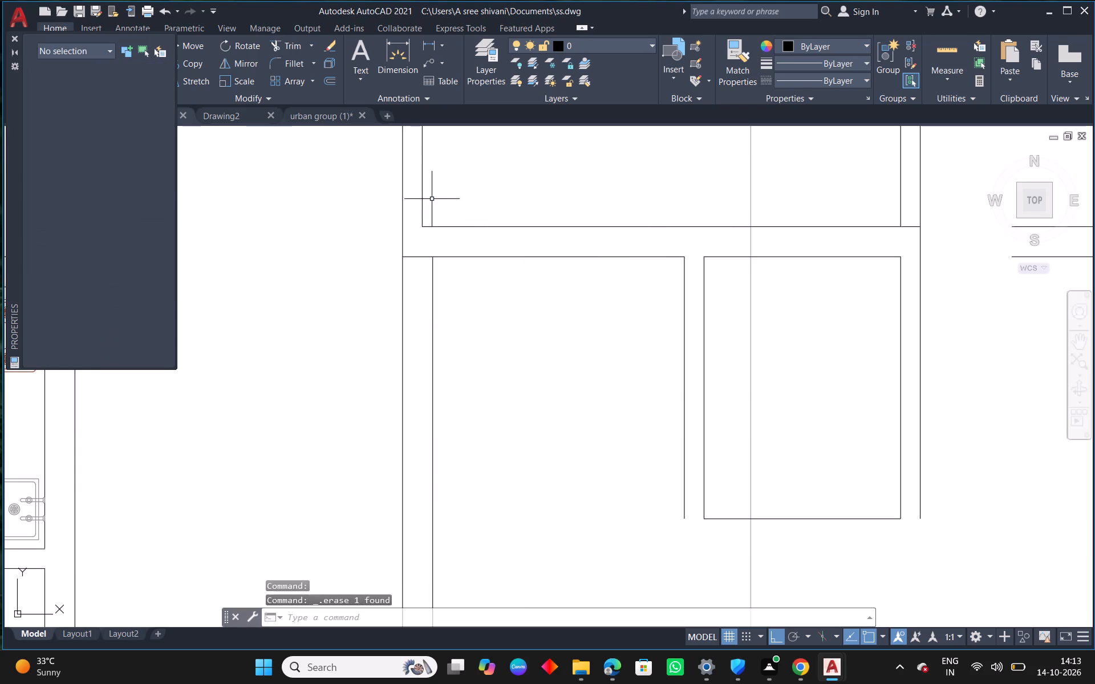
Trim the short horizontal wall segment between the two partition lines to open the wall junction.
type("tr")
key("space")
key("space")
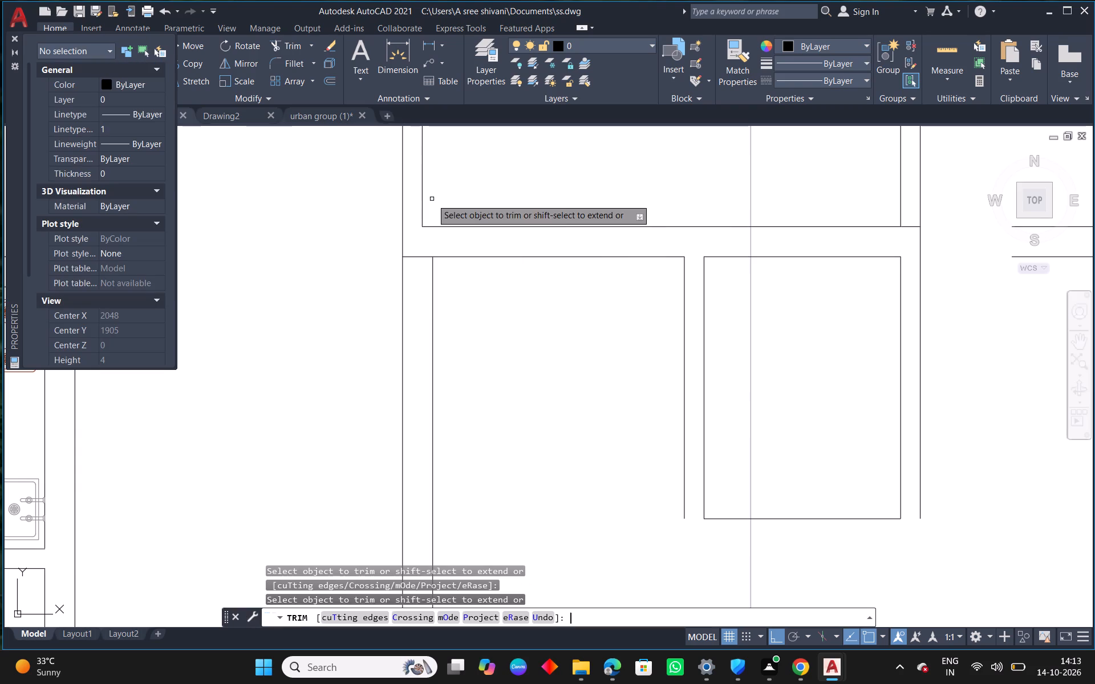
left_click(415, 255)
right_click(415, 255)
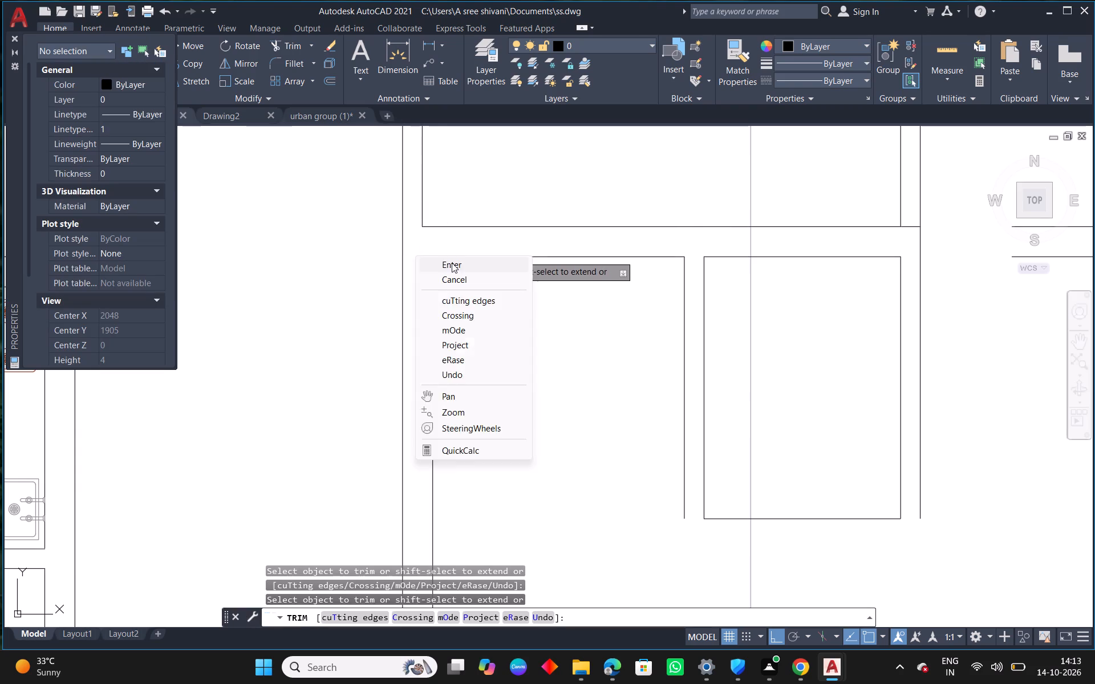
left_click(452, 263)
Copy the kitchen window twice, with ortho off, into the space between the existing bedroom and the new partition wall.
scroll(473, 270, "down", 4)
middle_click_drag(605, 421, 588, 355)
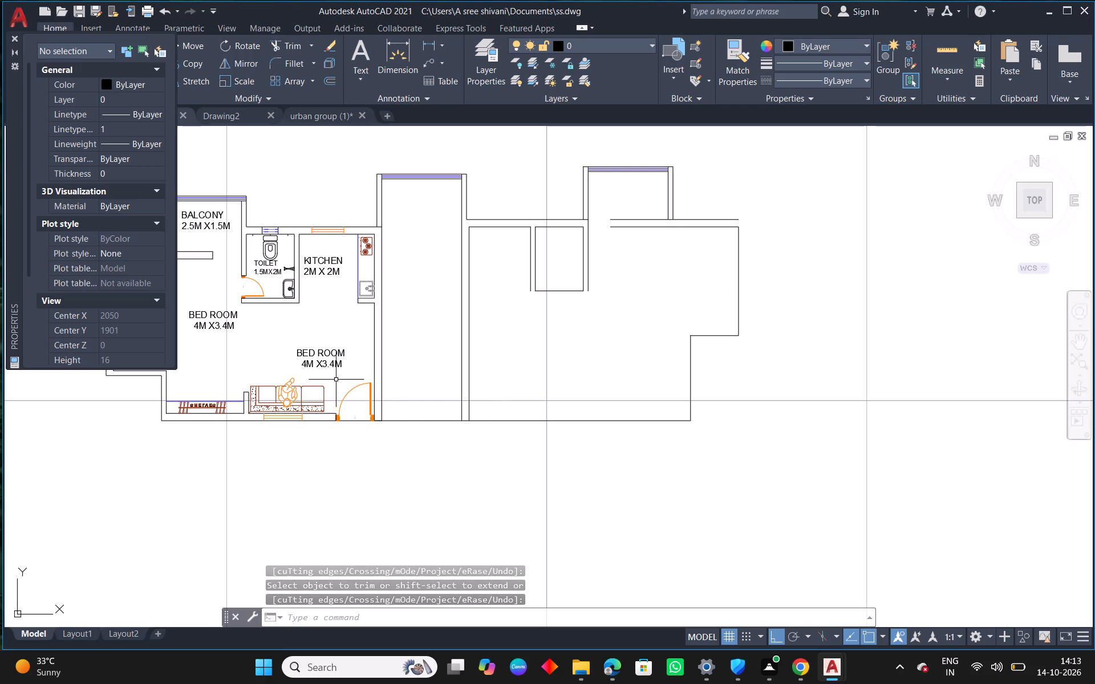
middle_click_drag(347, 383, 538, 377)
scroll(519, 229, "up", 3)
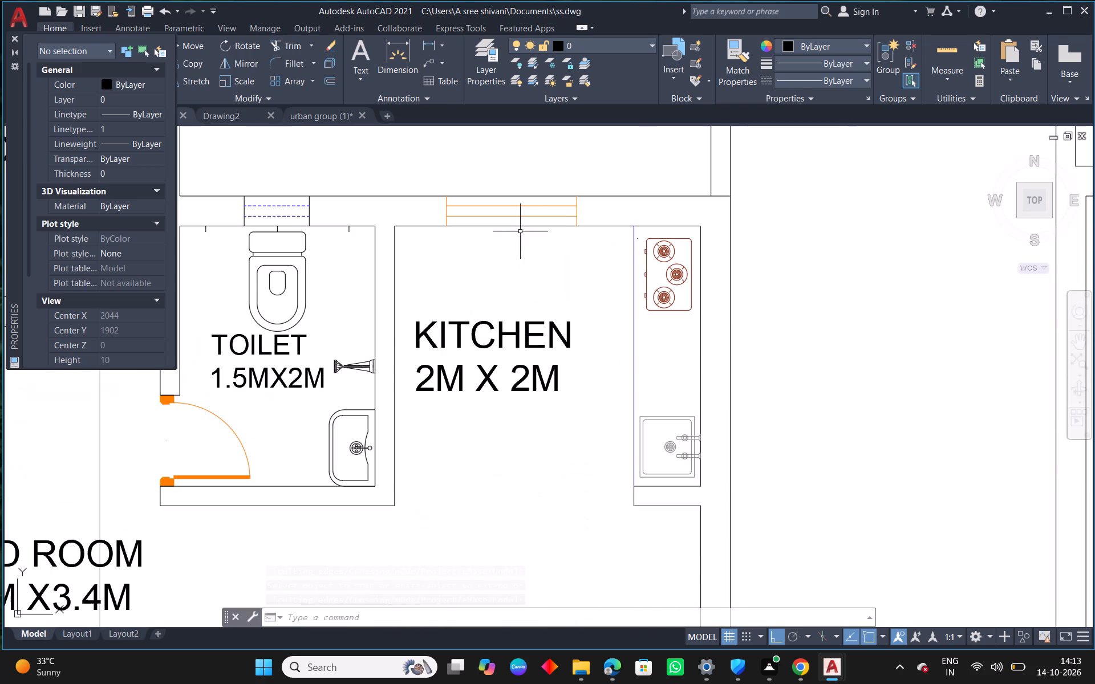
scroll(561, 211, "up", 2)
left_click_drag(618, 187, 570, 210)
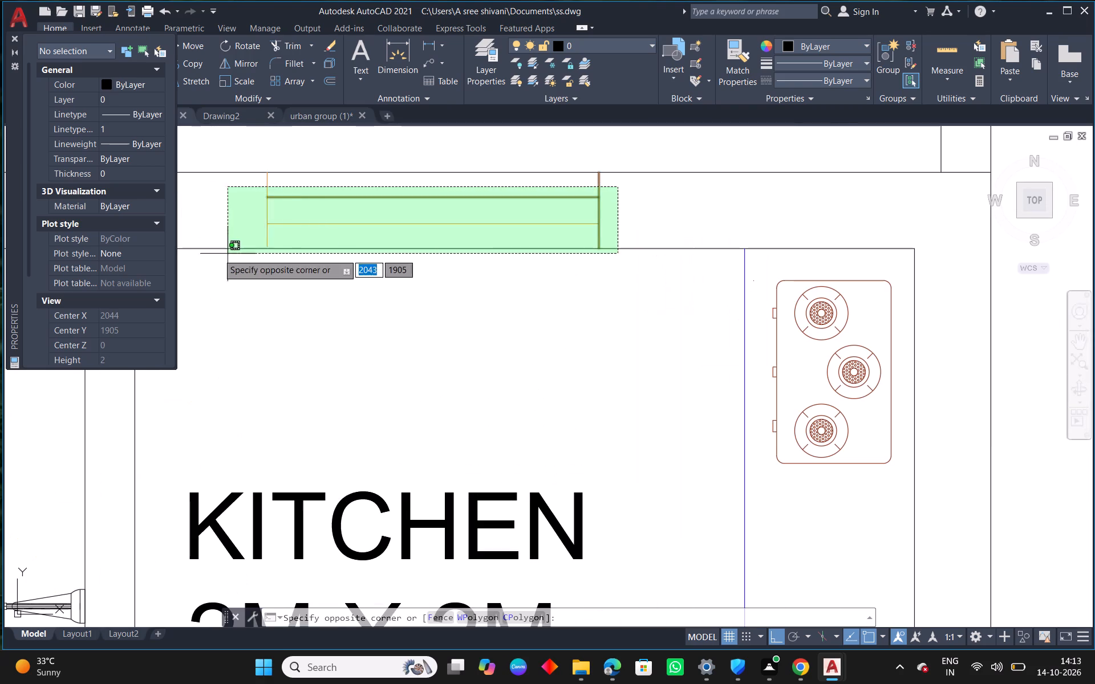
left_click(242, 233)
type("co")
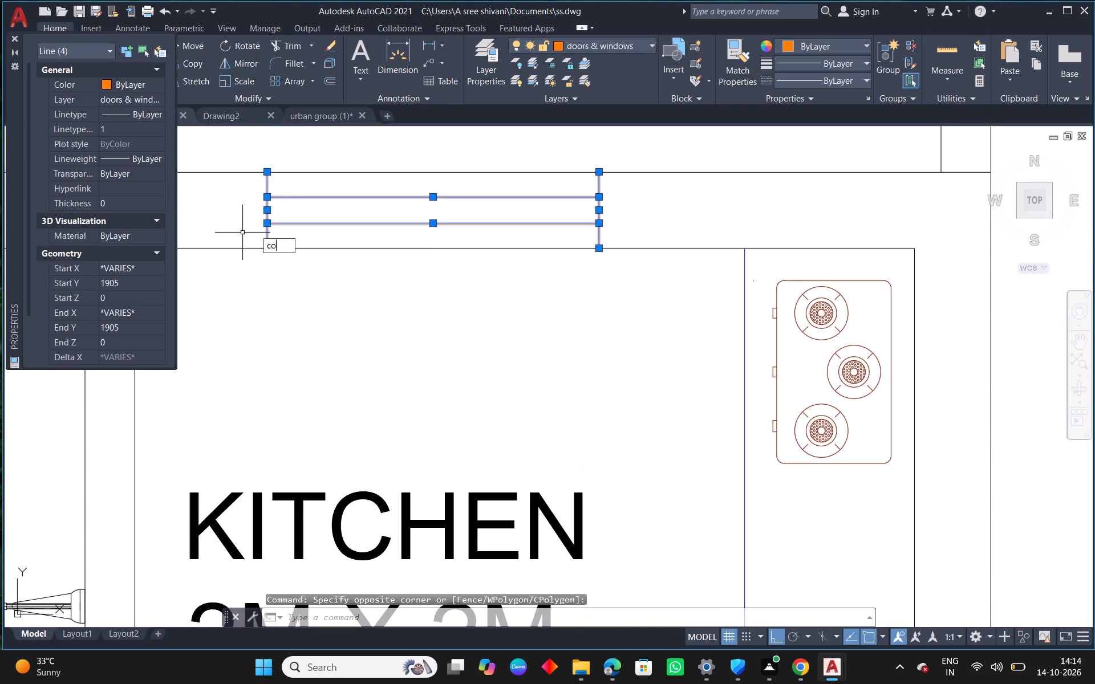
key("space")
left_click(268, 174)
scroll(425, 316, "down", 2)
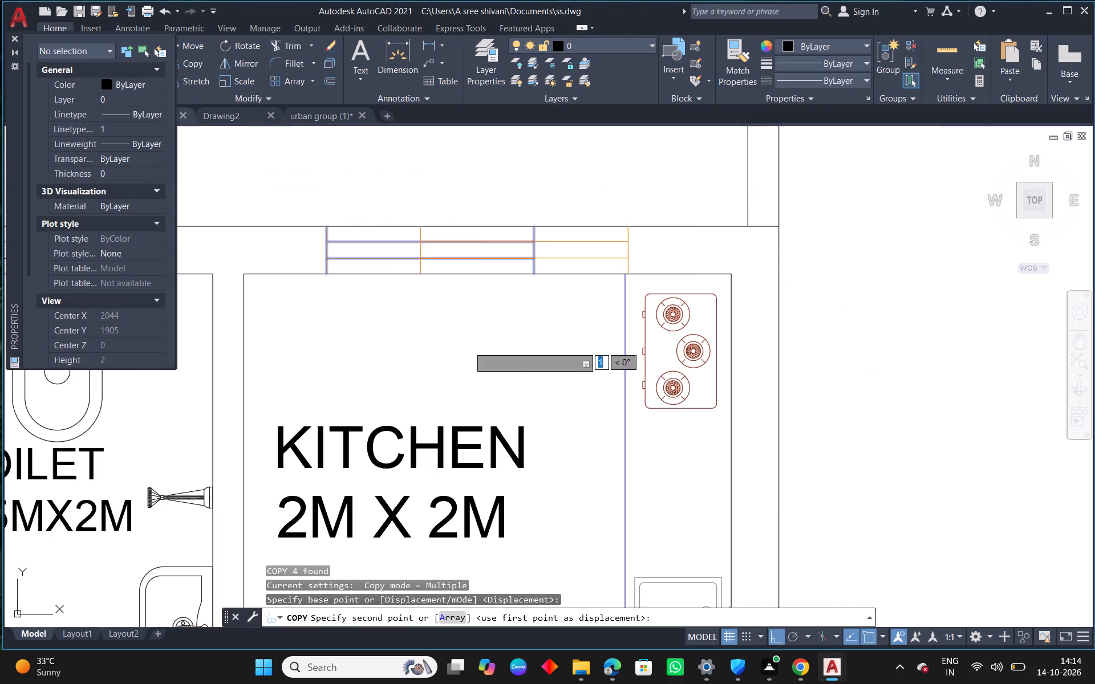
middle_click_drag(671, 417, 479, 211)
left_click(782, 640)
scroll(620, 479, "down", 3)
middle_click_drag(690, 523, 636, 311)
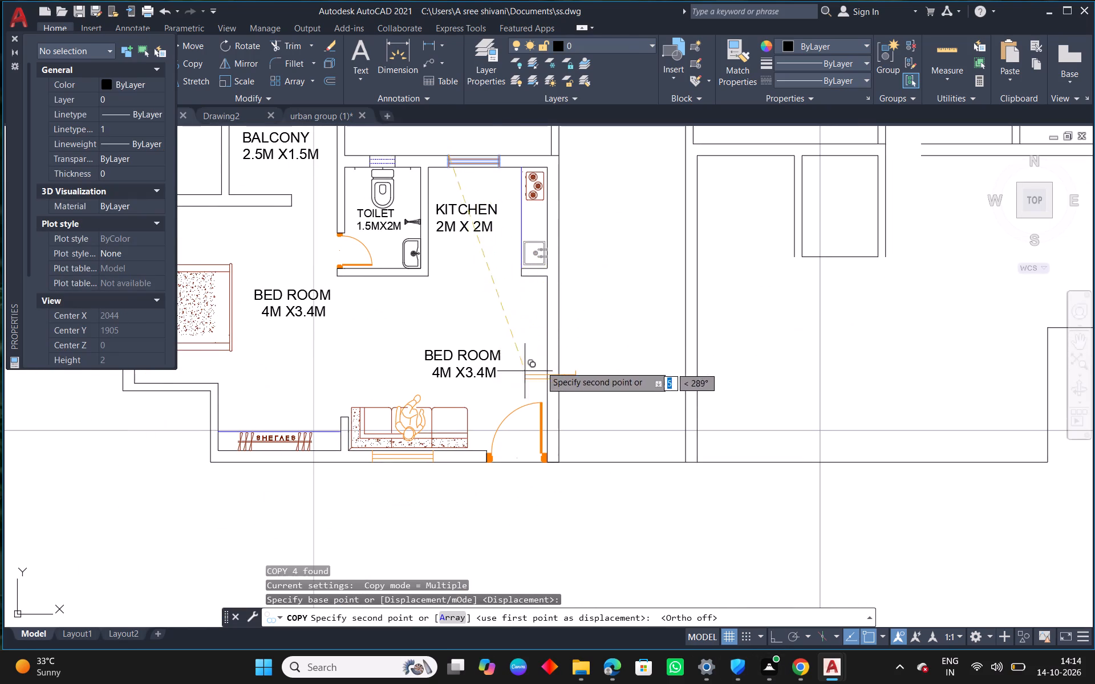
scroll(578, 351, "up", 1)
left_click(613, 364)
left_click_drag(720, 357, 708, 368)
right_click(620, 402)
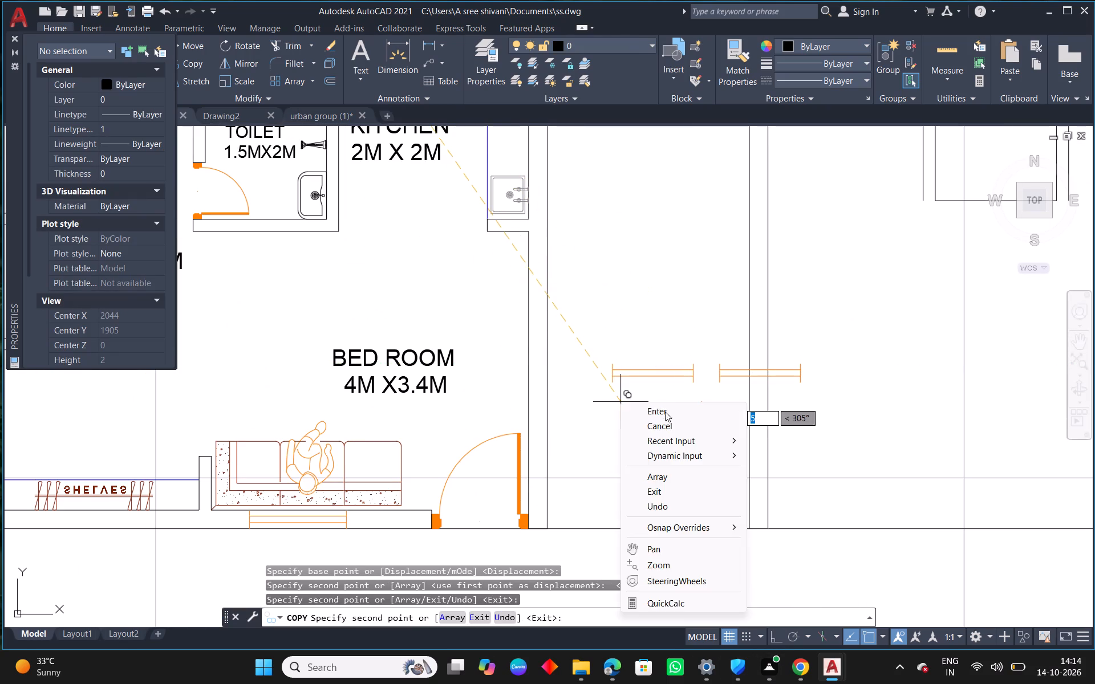
left_click(673, 416)
Rotate the first copied window 90° about its lower right corner to make it vertical.
left_click_drag(705, 347, 691, 367)
left_click(595, 416)
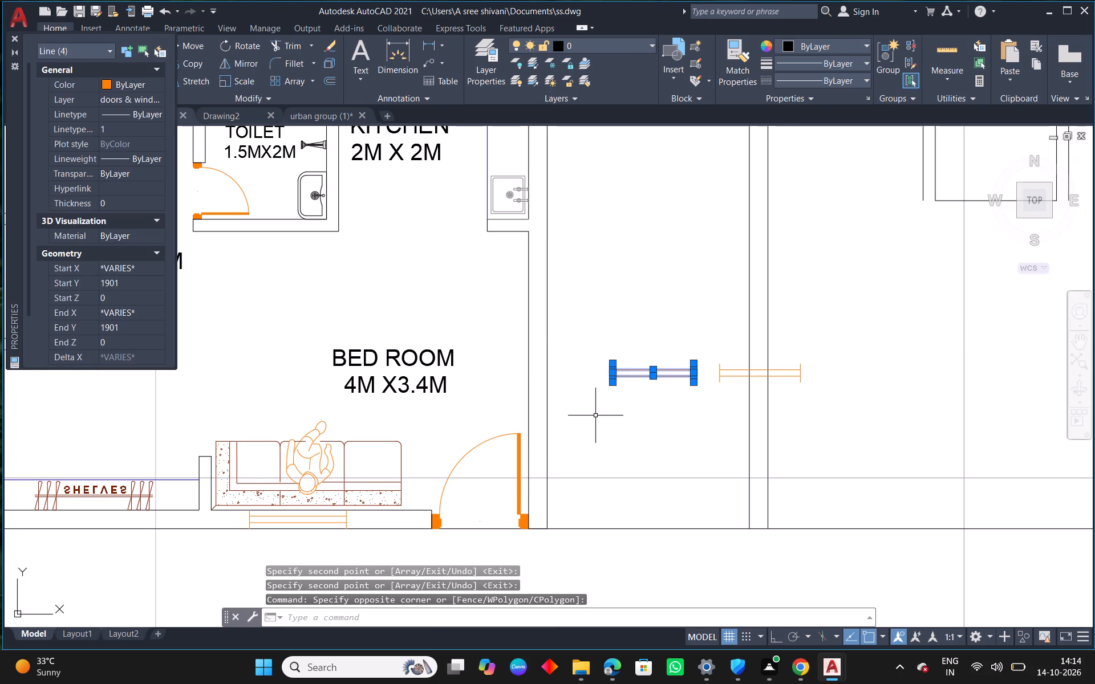
type("ro")
key("space")
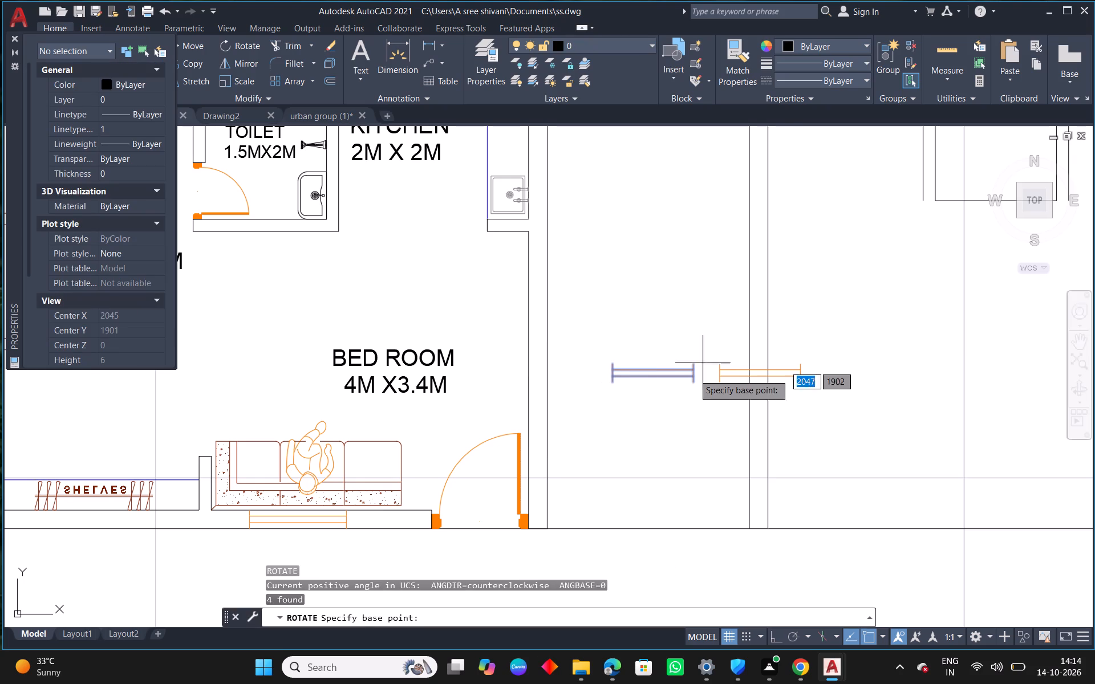
left_click(695, 381)
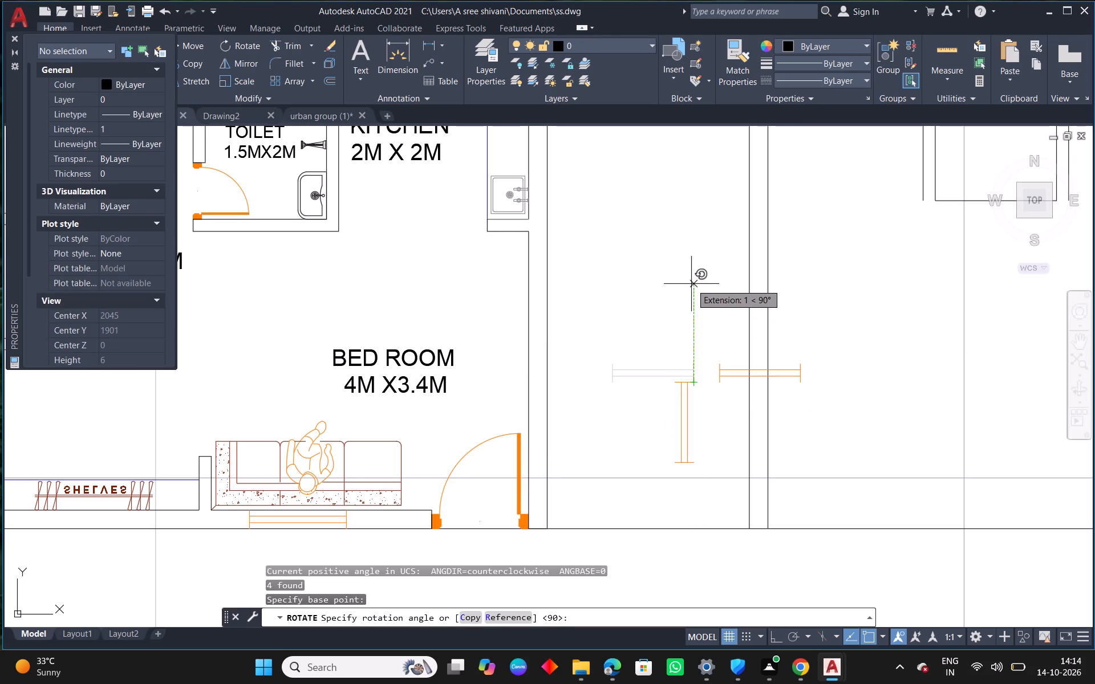
left_click(691, 284)
Move the rotated vertical window from its lower right corner into the bedroom's east wall, above the door.
left_click(700, 364)
left_click(667, 475)
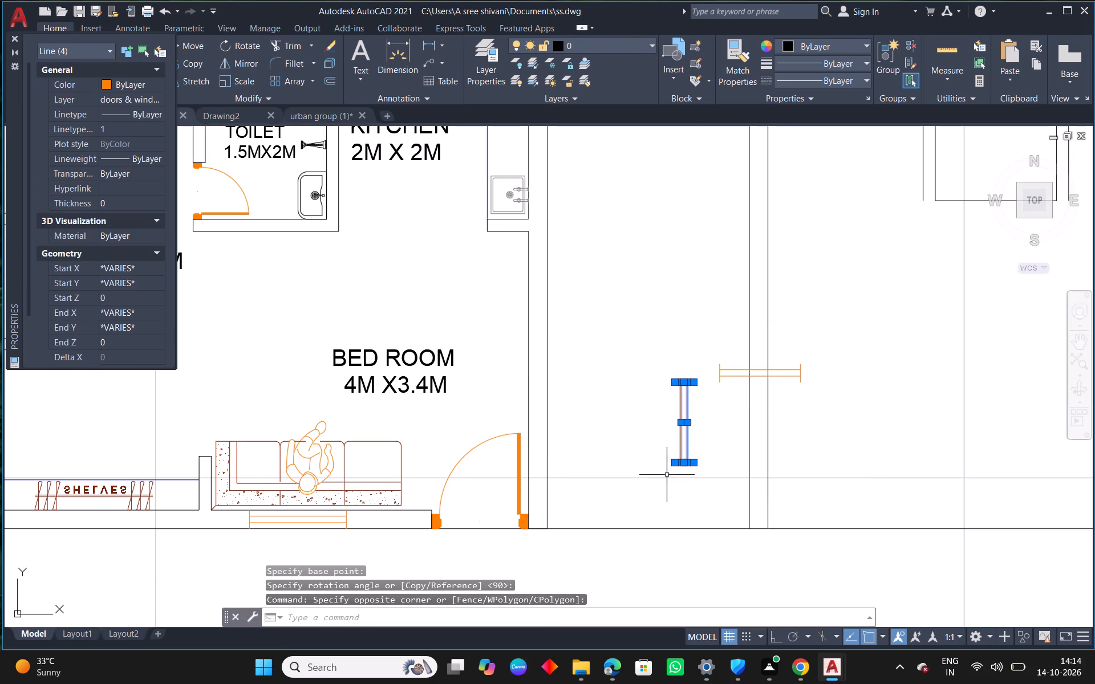
right_click(610, 420)
left_click(671, 119)
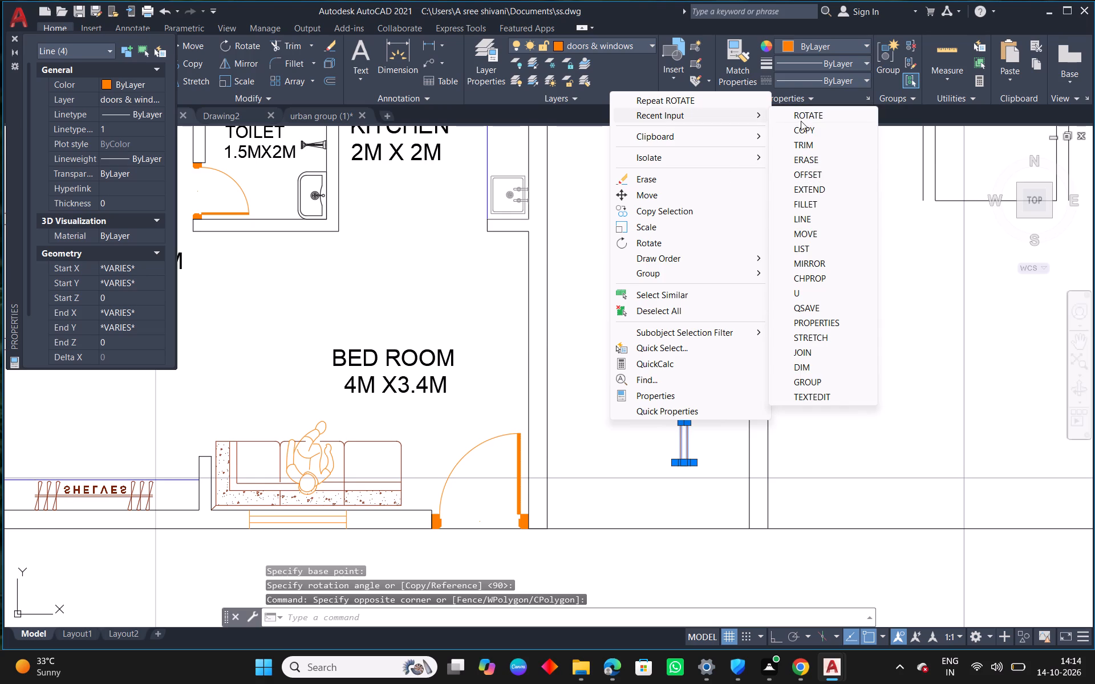
left_click(806, 237)
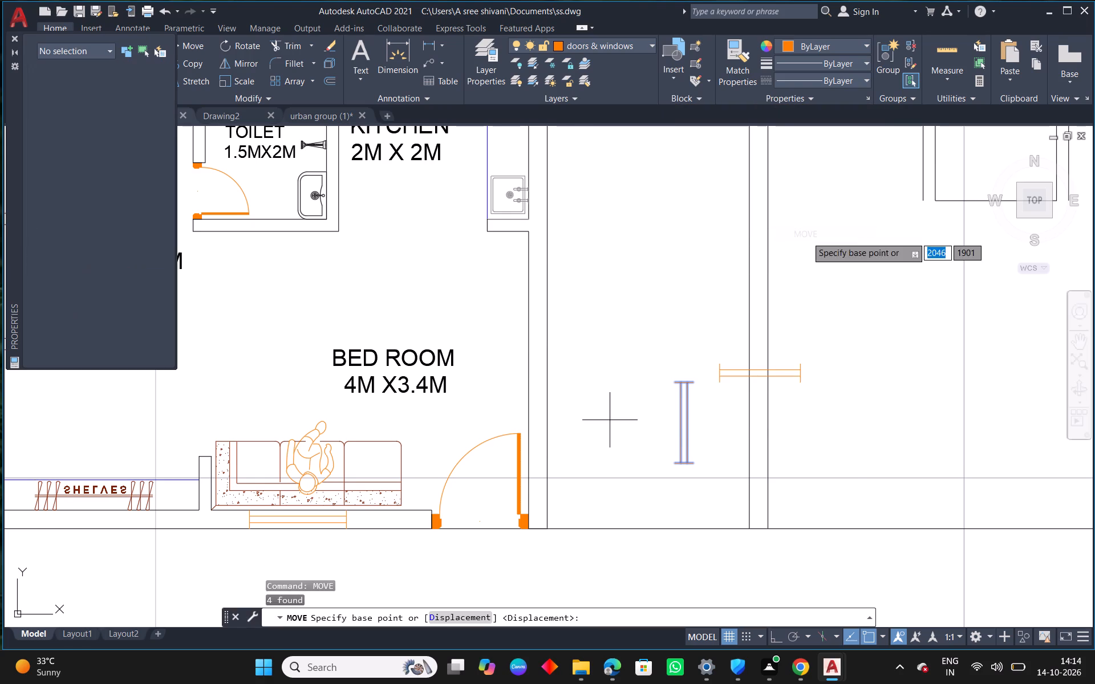
left_click(693, 463)
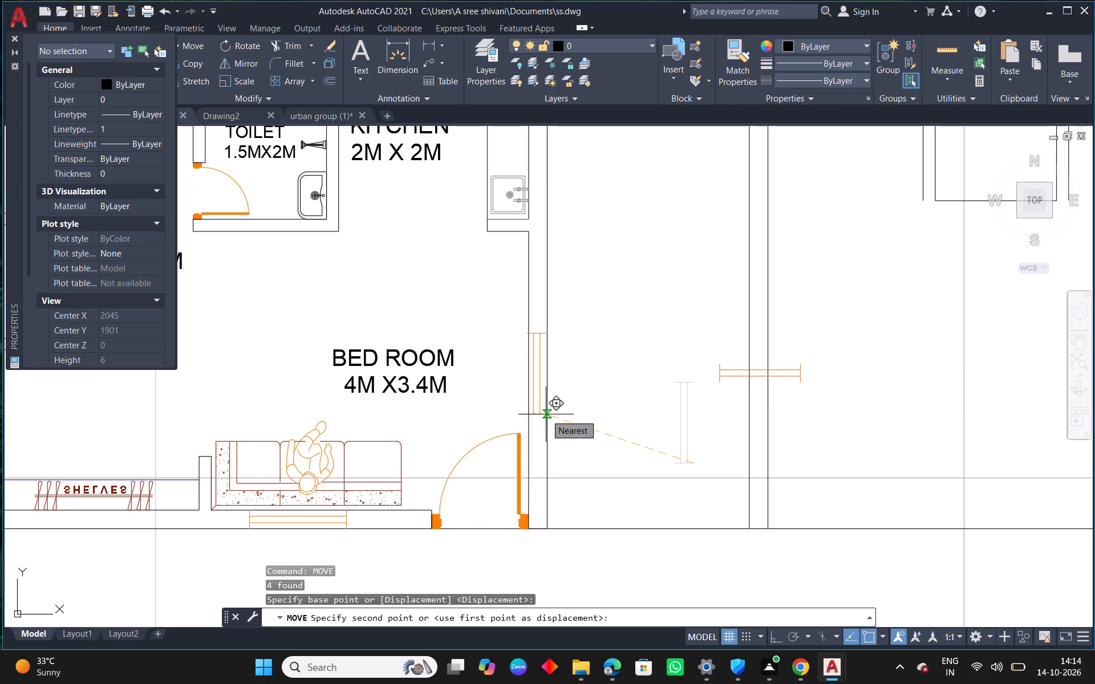
left_click(546, 406)
right_click(546, 406)
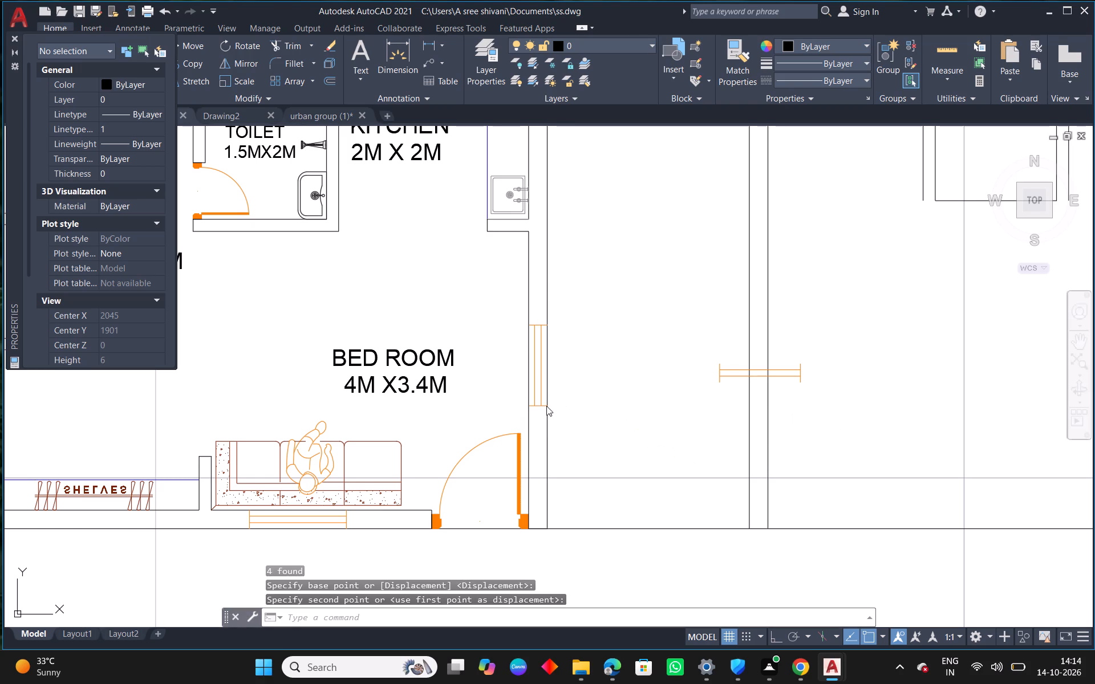
scroll(839, 474, "down", 1)
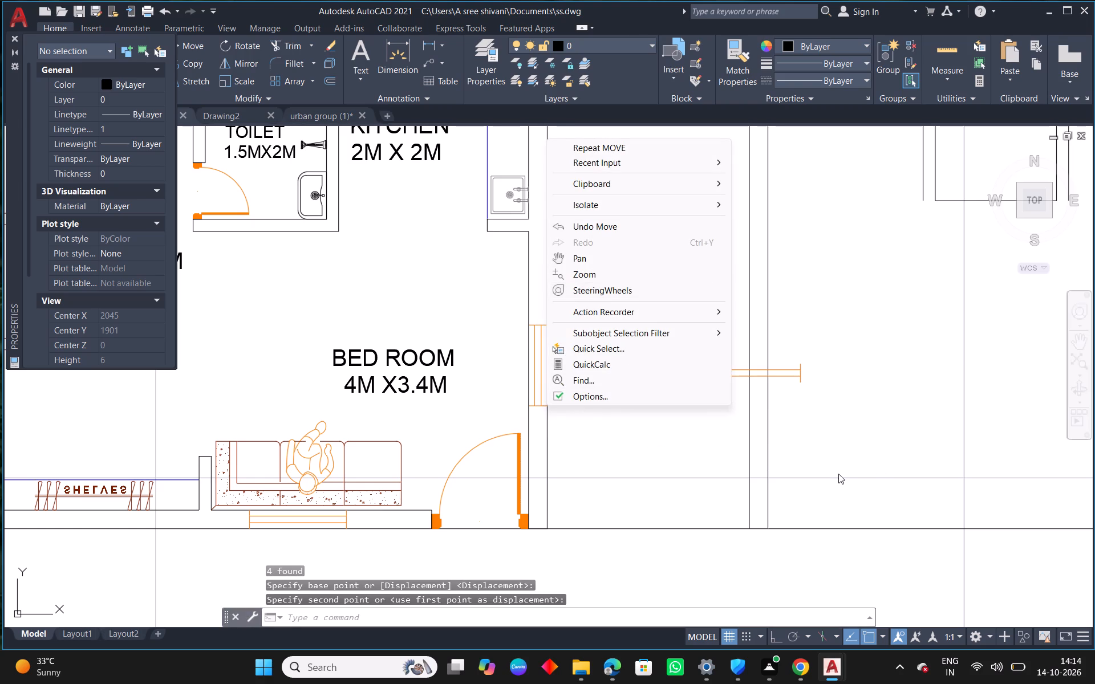
key("Escape")
Erase the remaining horizontal window copy that lies across the new partition wall.
scroll(527, 389, "up", 4)
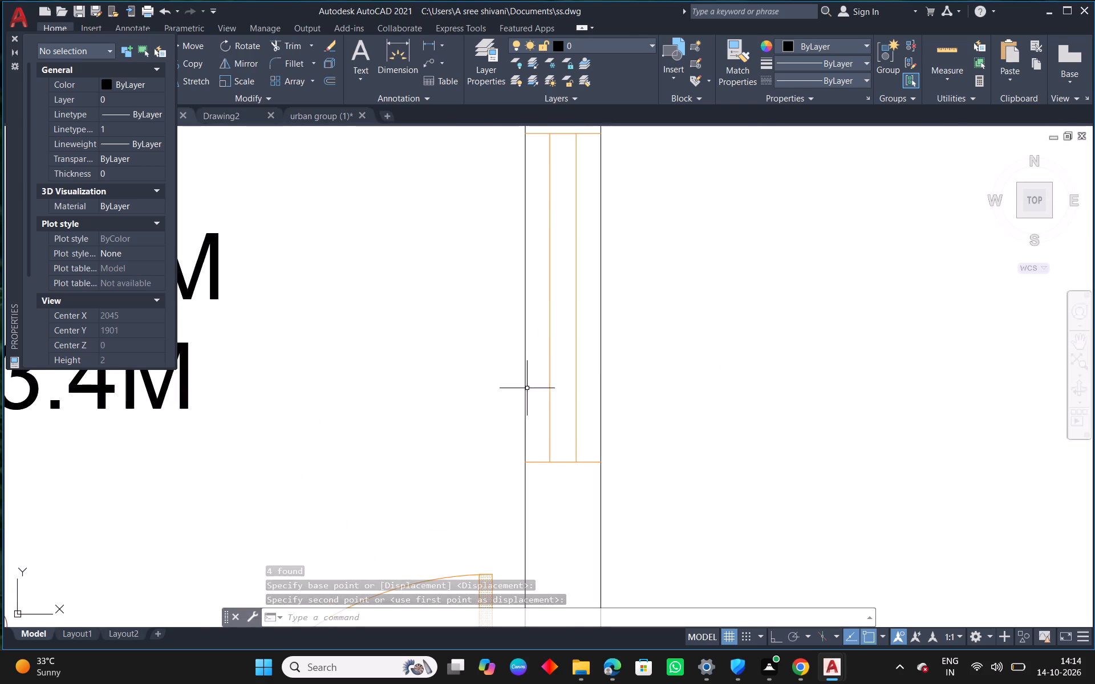
scroll(601, 473, "down", 4)
middle_click_drag(691, 507, 656, 459)
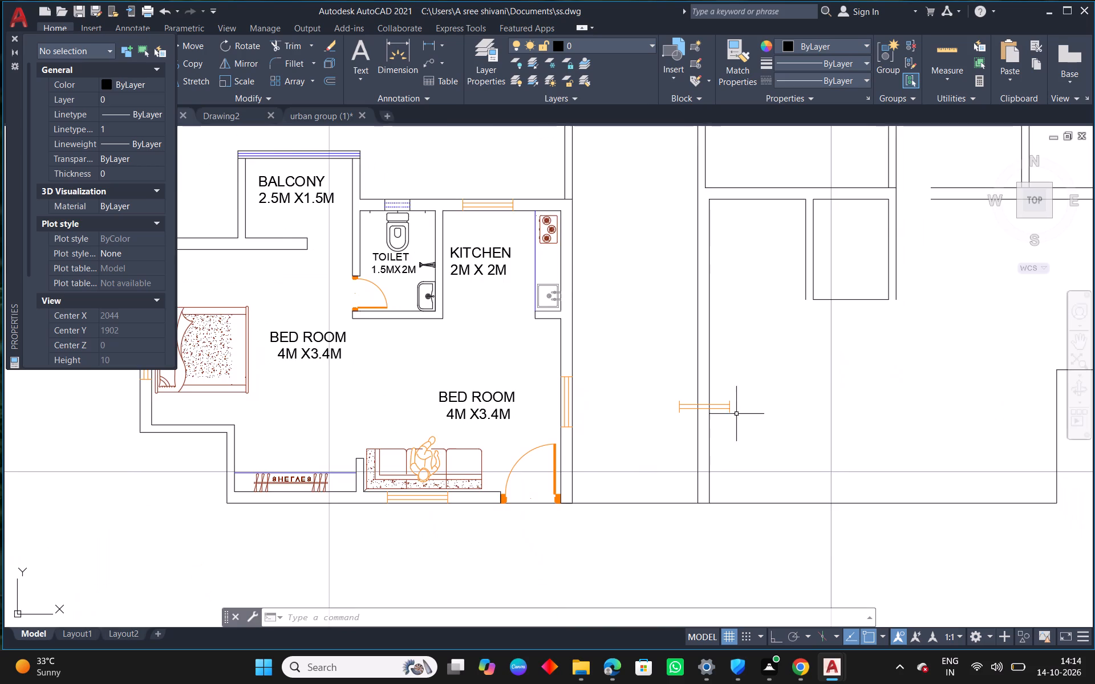
scroll(739, 408, "up", 2)
left_click_drag(728, 380, 711, 416)
left_click(704, 429)
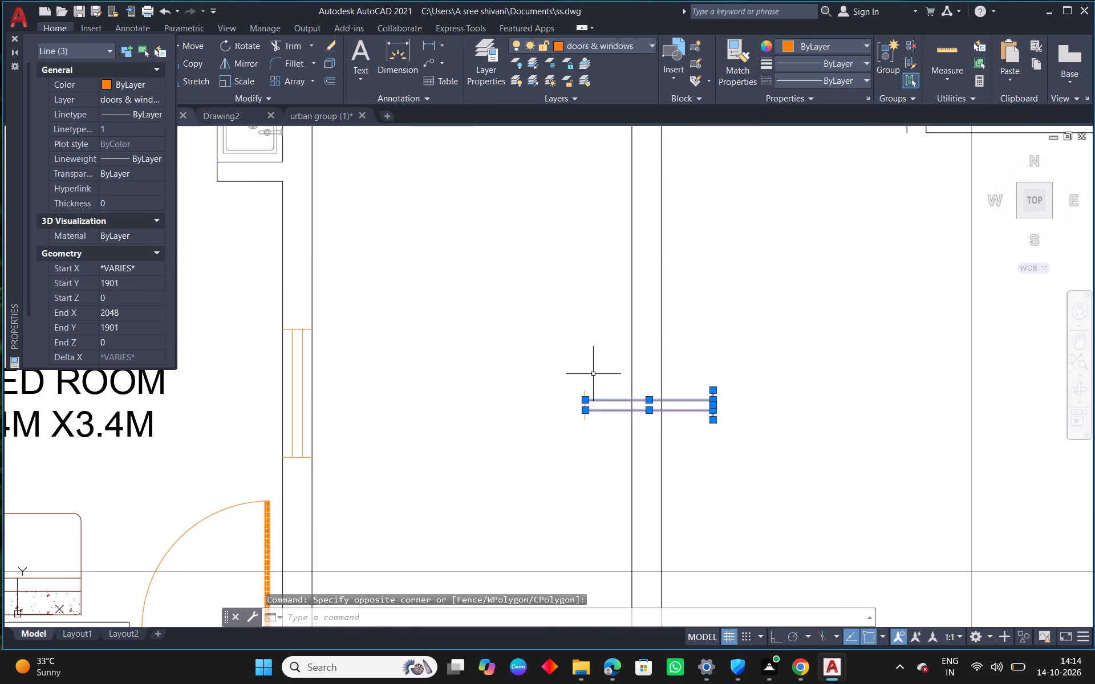
left_click(591, 393)
left_click(573, 437)
key("Delete")
Copy the bedroom's vertical window straight across into the new partition wall at the same height, with ortho on.
middle_click_drag(440, 404, 464, 397)
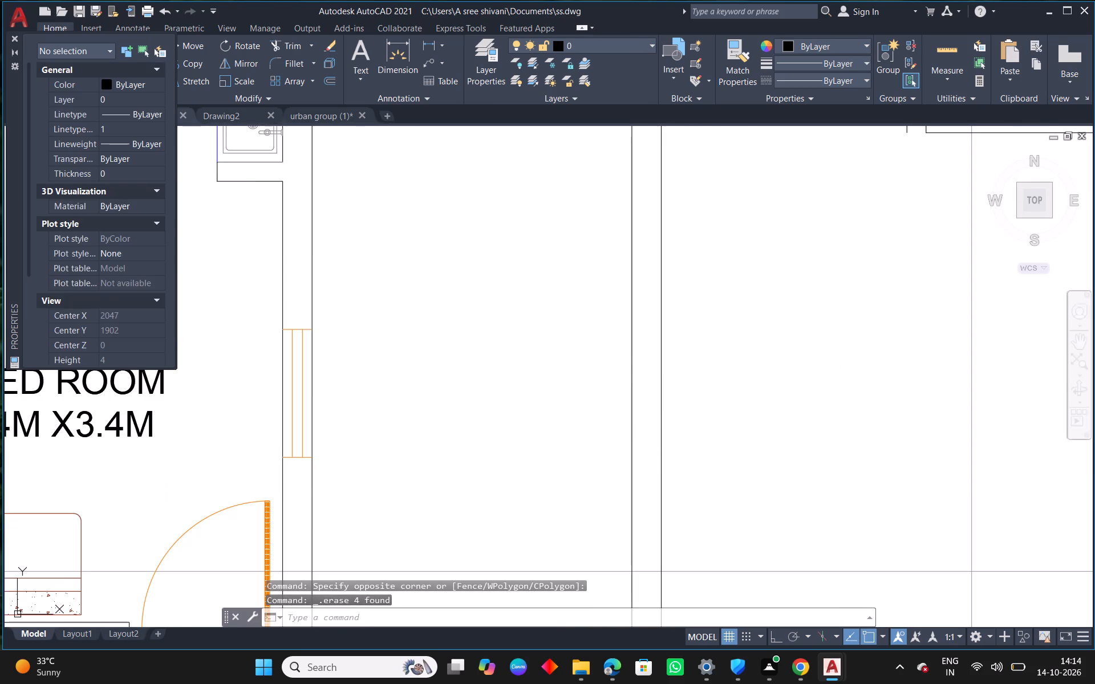
middle_click_drag(464, 397, 583, 340)
scroll(393, 268, "up", 1)
scroll(480, 268, "up", 1)
left_click_drag(484, 241, 476, 256)
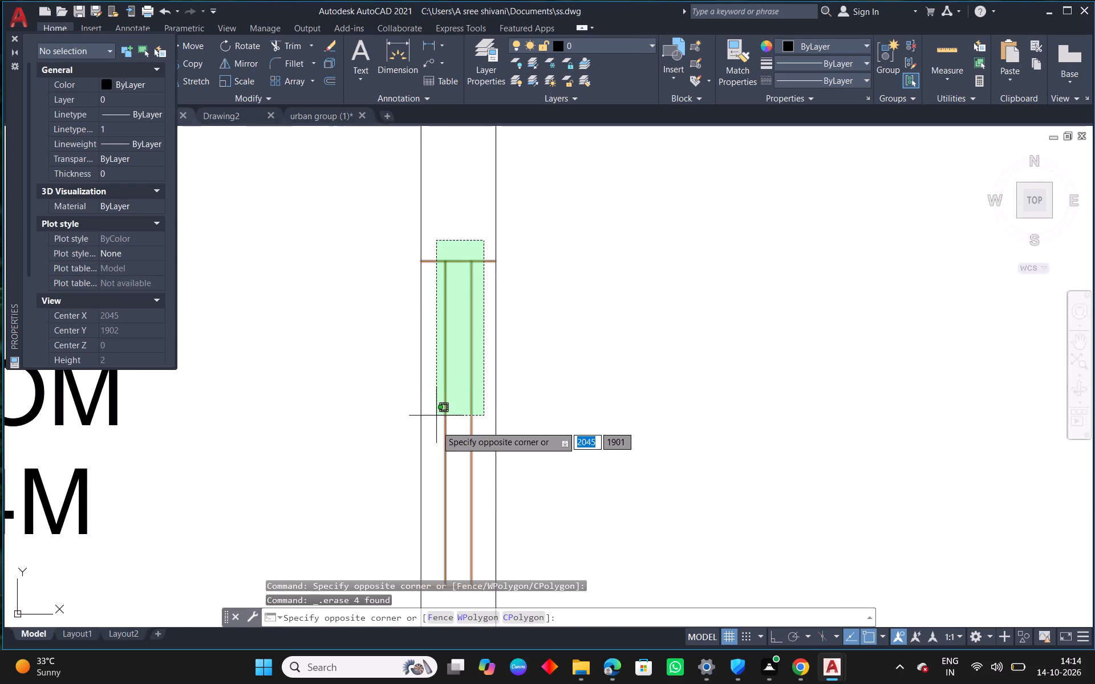
middle_click_drag(439, 434, 453, 321)
left_click(456, 492)
key("c")
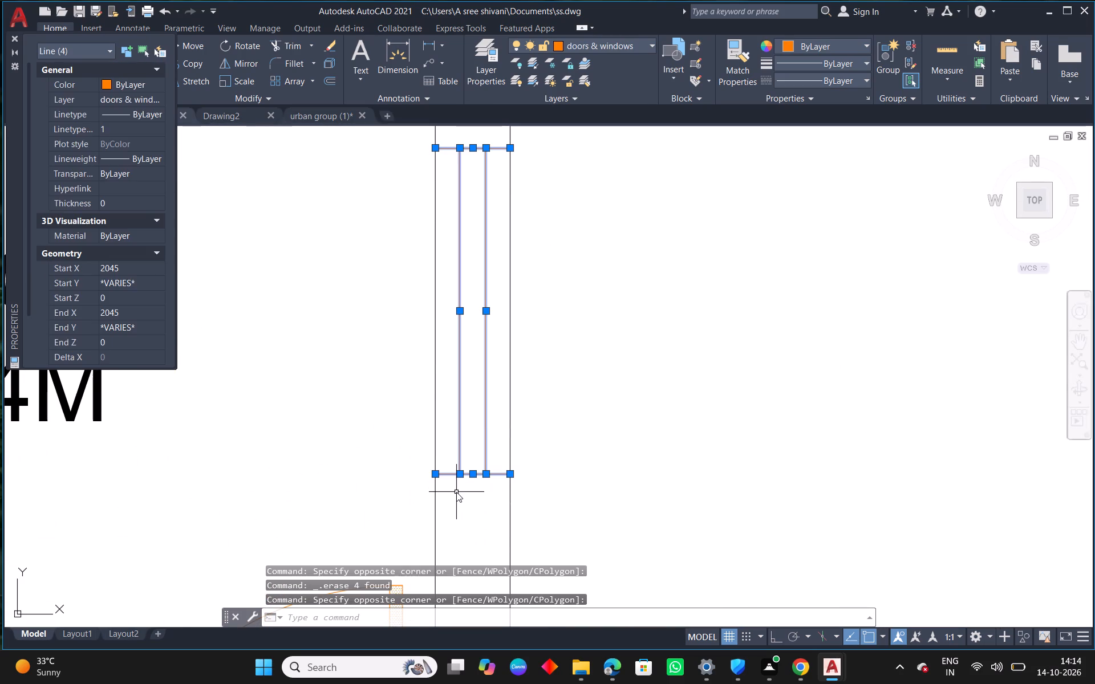
type("o")
key("space")
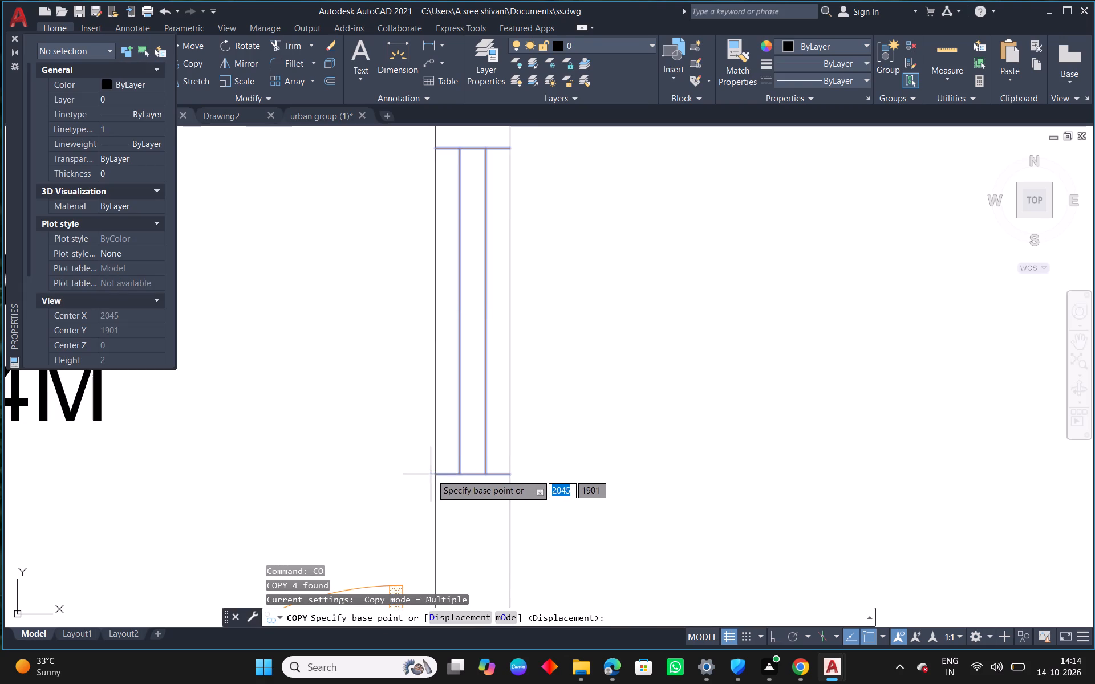
left_click(431, 474)
scroll(532, 483, "down", 2)
middle_click_drag(646, 486, 550, 474)
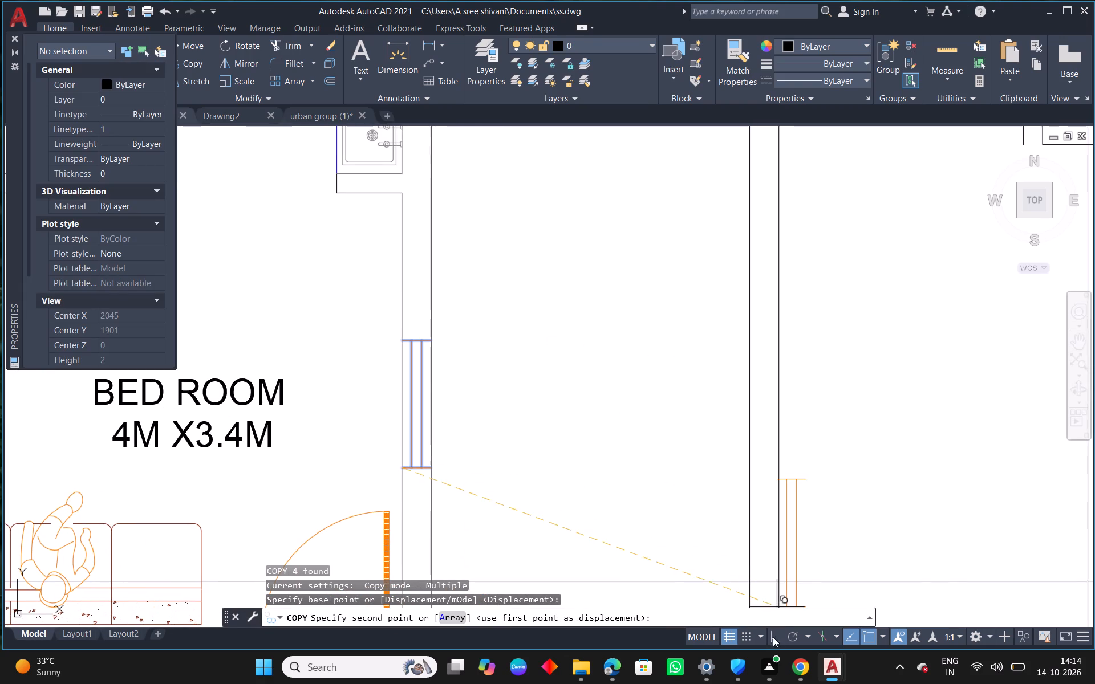
left_click(773, 637)
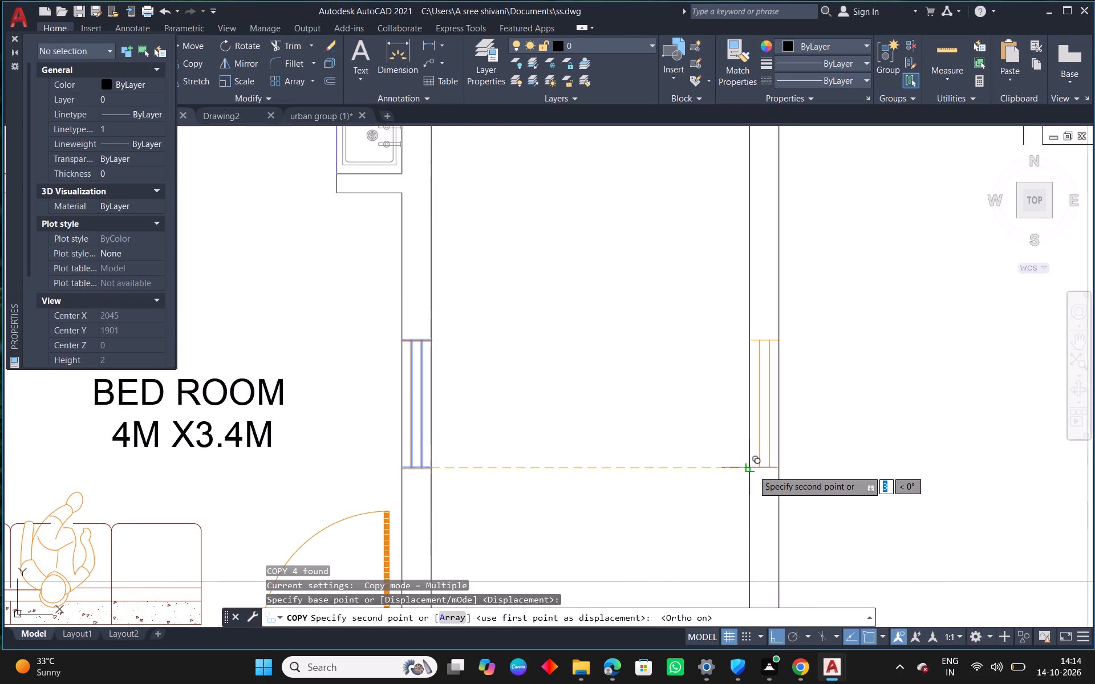
left_click(753, 470)
key("Escape")
Offset the bottom line of the small enclosed room east of the partition wall 0.15 outward.
scroll(643, 481, "down", 3)
middle_click_drag(718, 511, 667, 441)
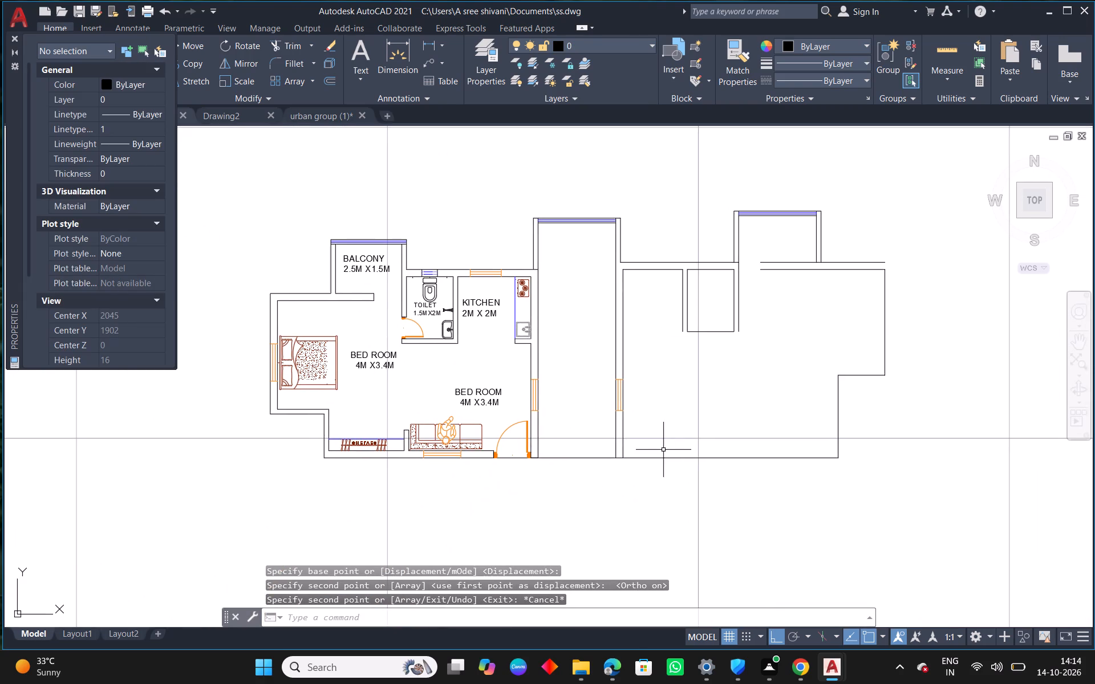
key("Escape")
type("o 0.15")
key("Return")
scroll(737, 346, "up", 1)
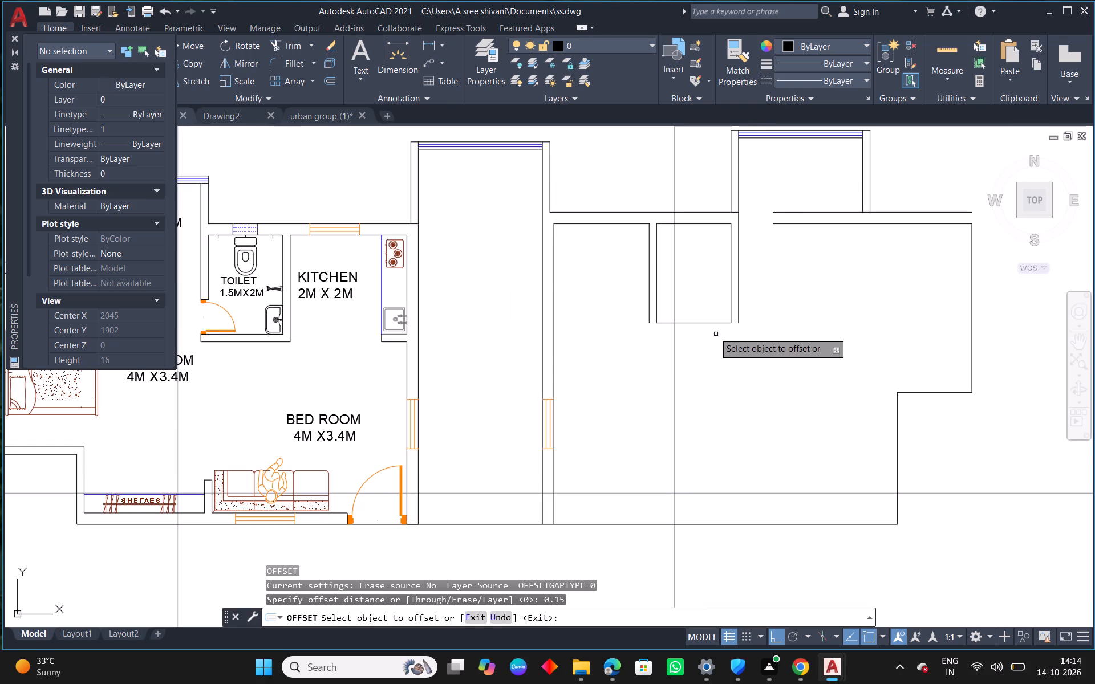
left_click(701, 323)
left_click(693, 353)
key("Escape")
Fillet both ends of the offset bottom line with the small room's outer vertical lines to form square corners.
type("f")
key("space")
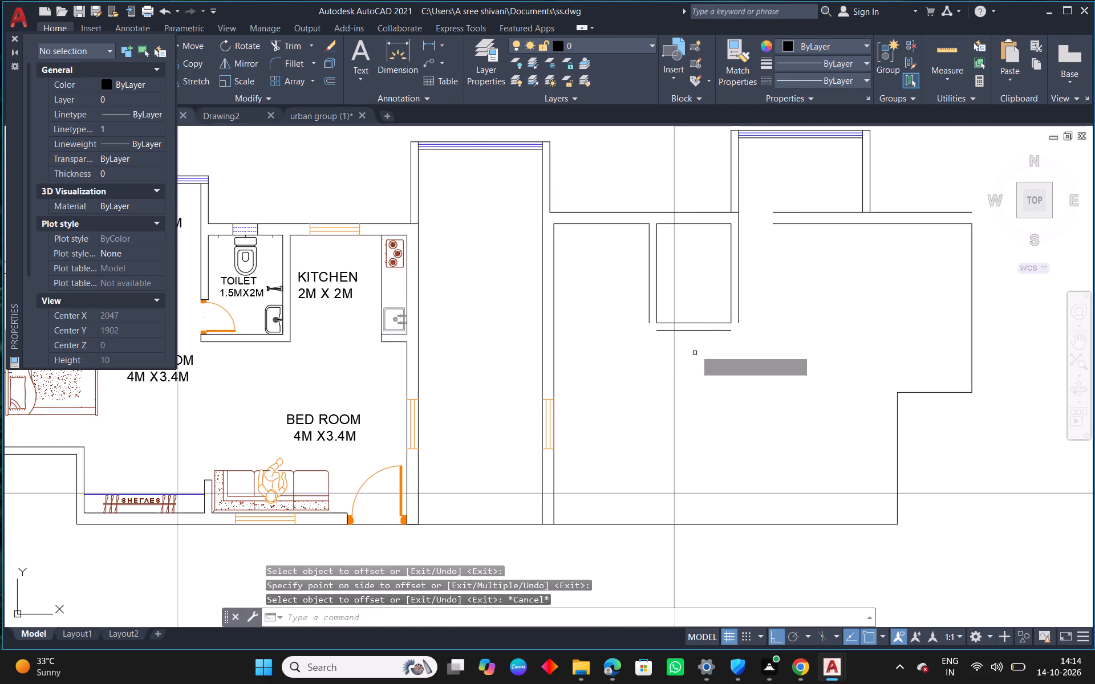
left_click(719, 329)
left_click(737, 318)
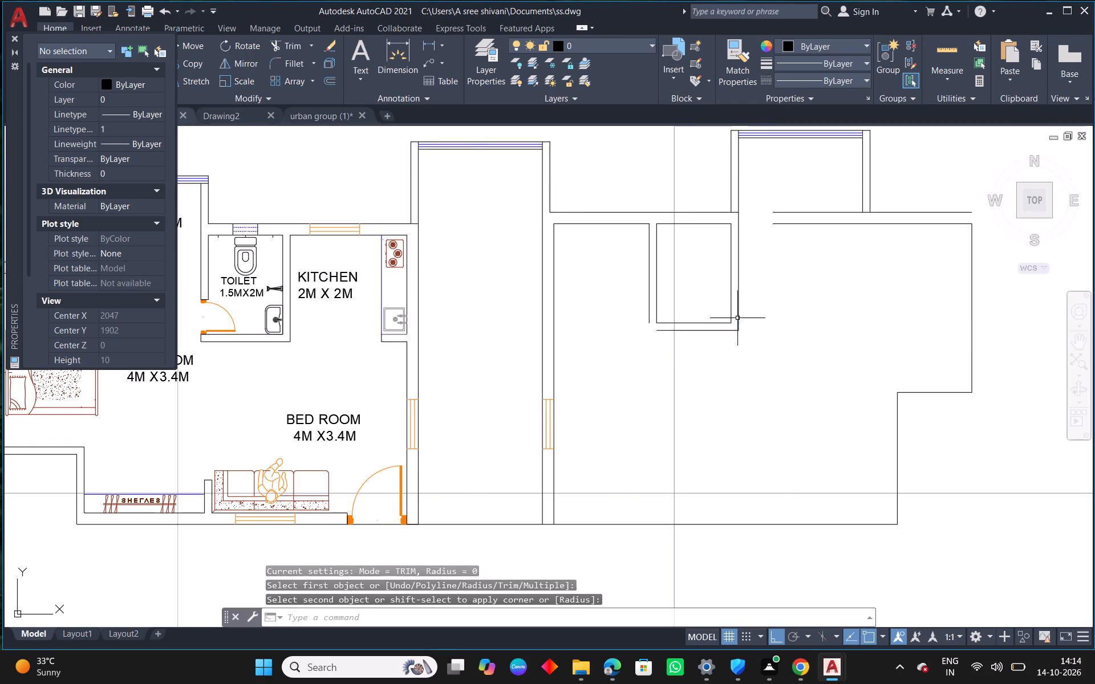
right_click(599, 256)
left_click(674, 268)
left_click(650, 300)
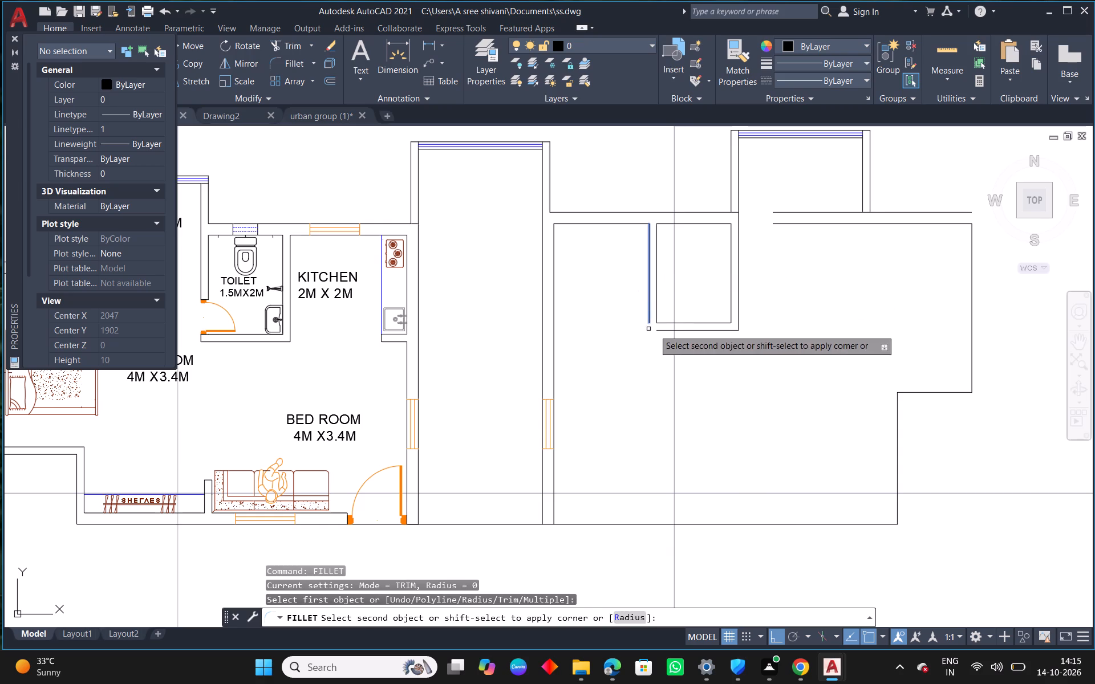
left_click(666, 332)
key("Escape")
Offset the plan's long bottom exterior wall line 0.23 upward into the rooms.
scroll(611, 339, "down", 1)
middle_click_drag(687, 389, 748, 383)
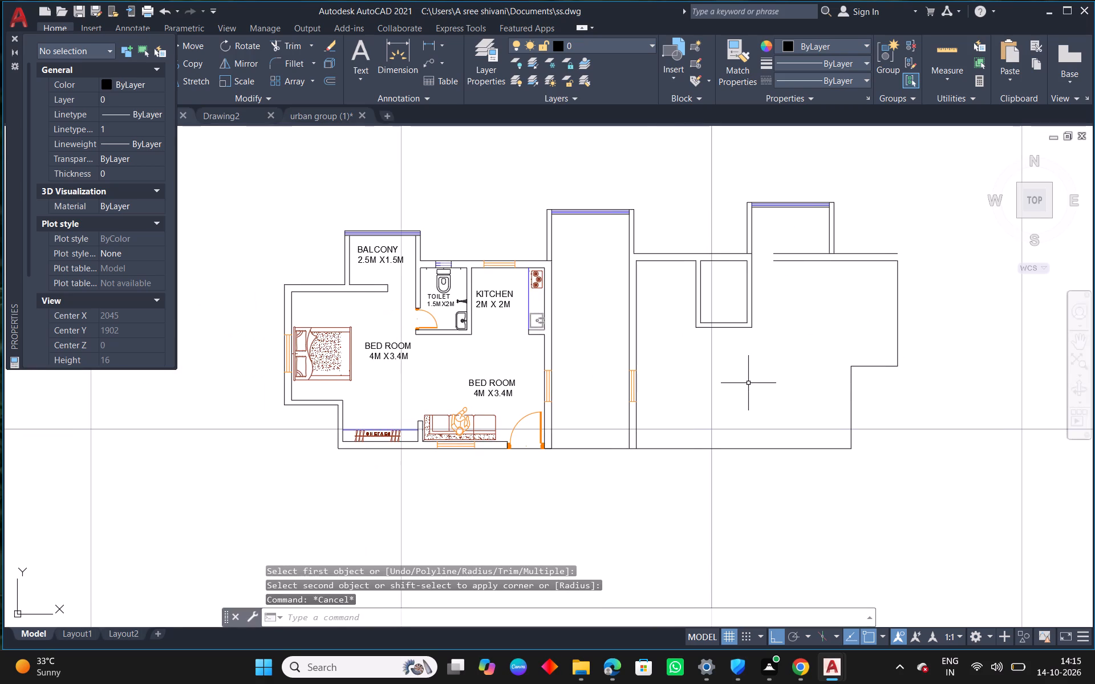
key("Escape")
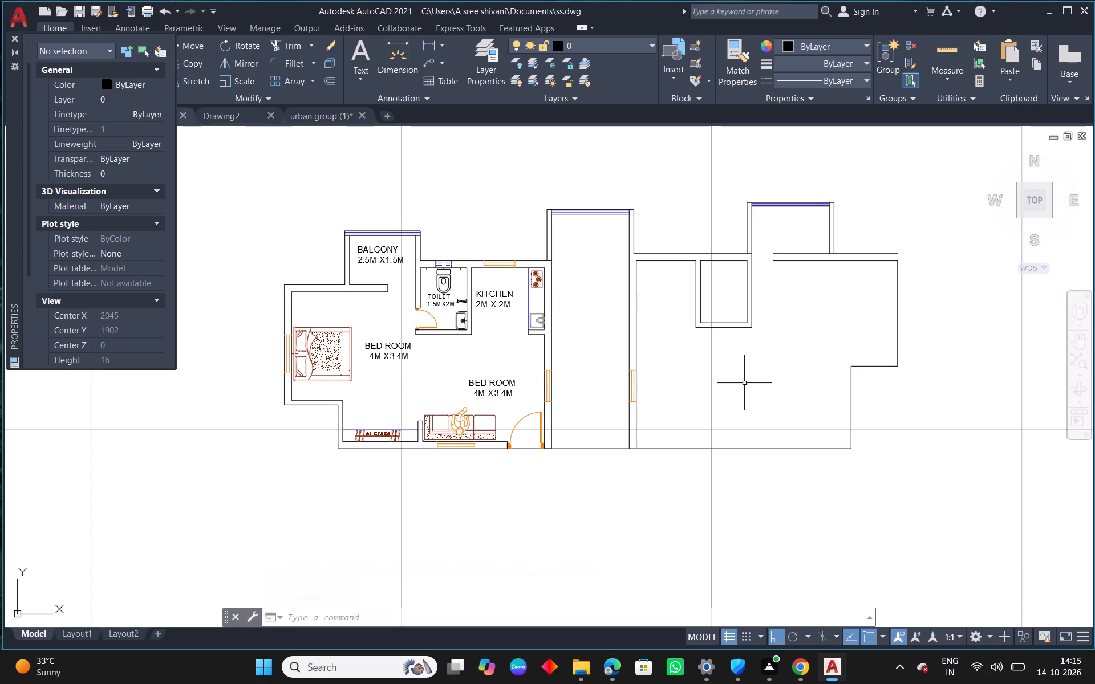
middle_click_drag(747, 356, 732, 282)
scroll(630, 291, "up", 1)
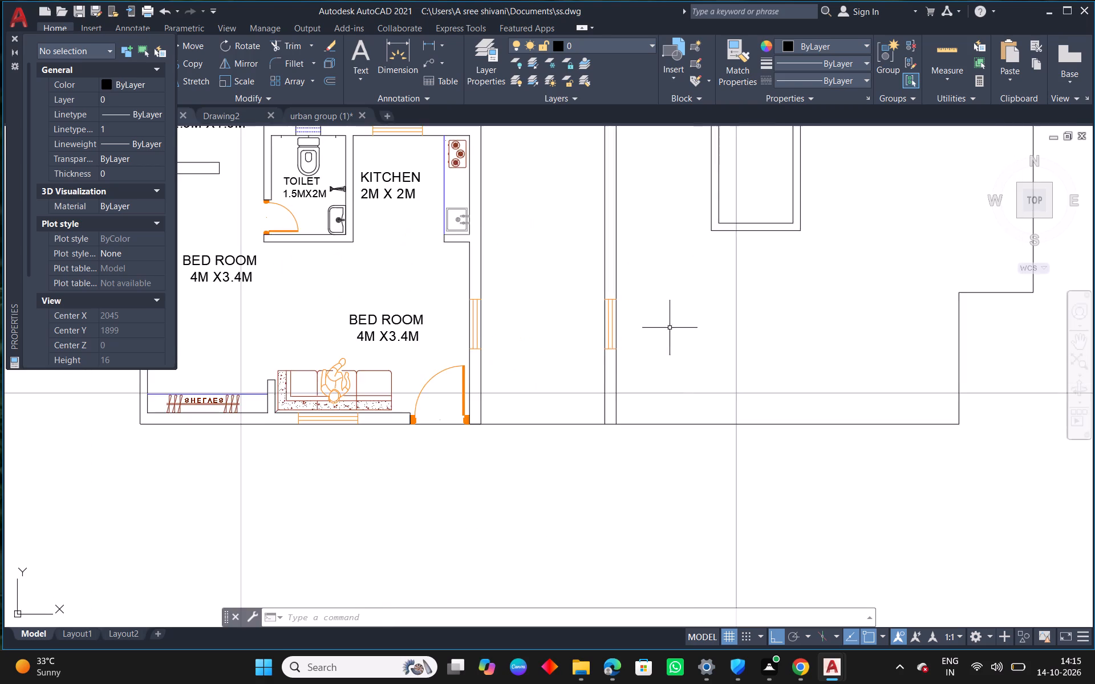
middle_click_drag(763, 388, 709, 335)
middle_click_drag(586, 348, 613, 347)
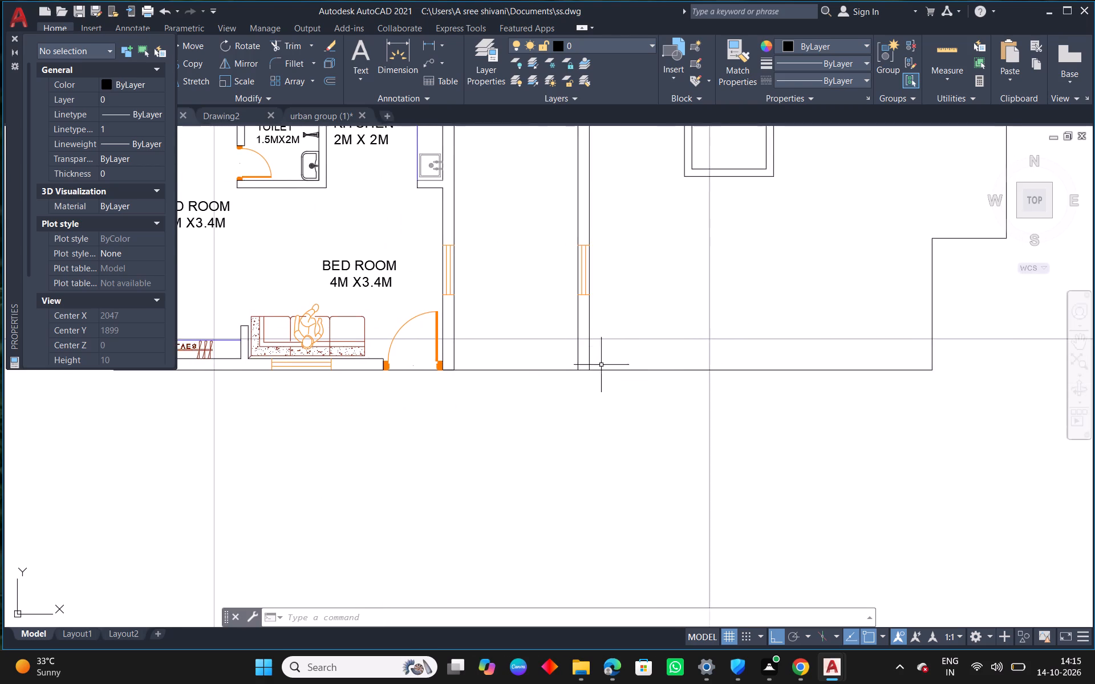
scroll(587, 371, "up", 1)
scroll(587, 371, "down", 1)
middle_click_drag(547, 393, 567, 391)
type("o")
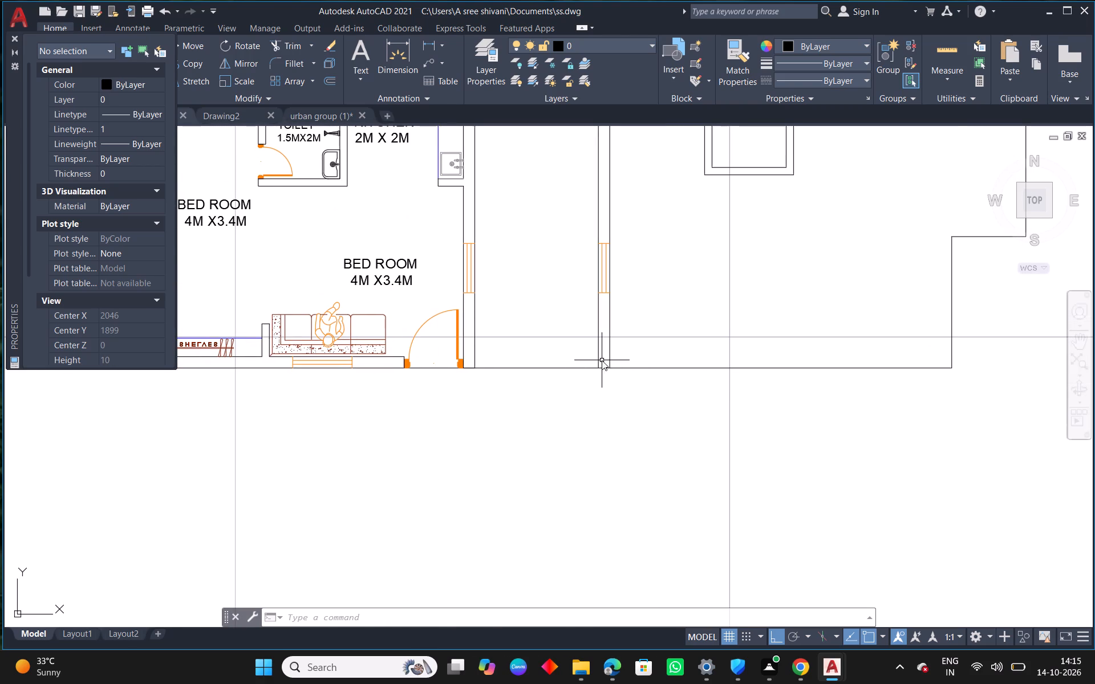
key("space")
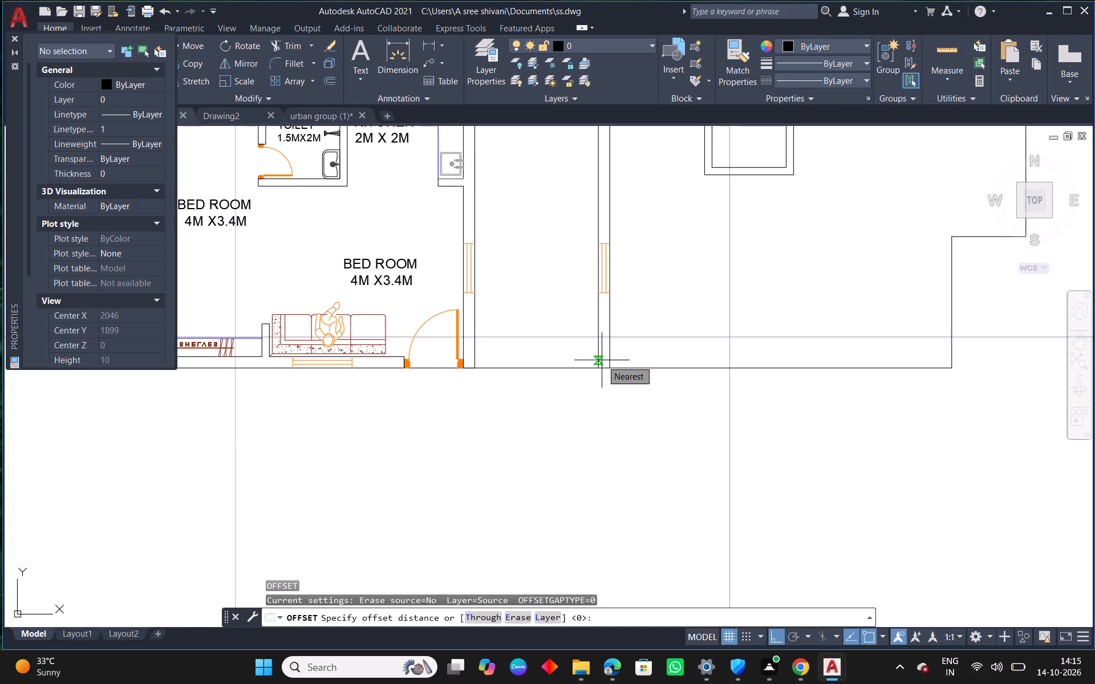
type("0.23")
key("Return")
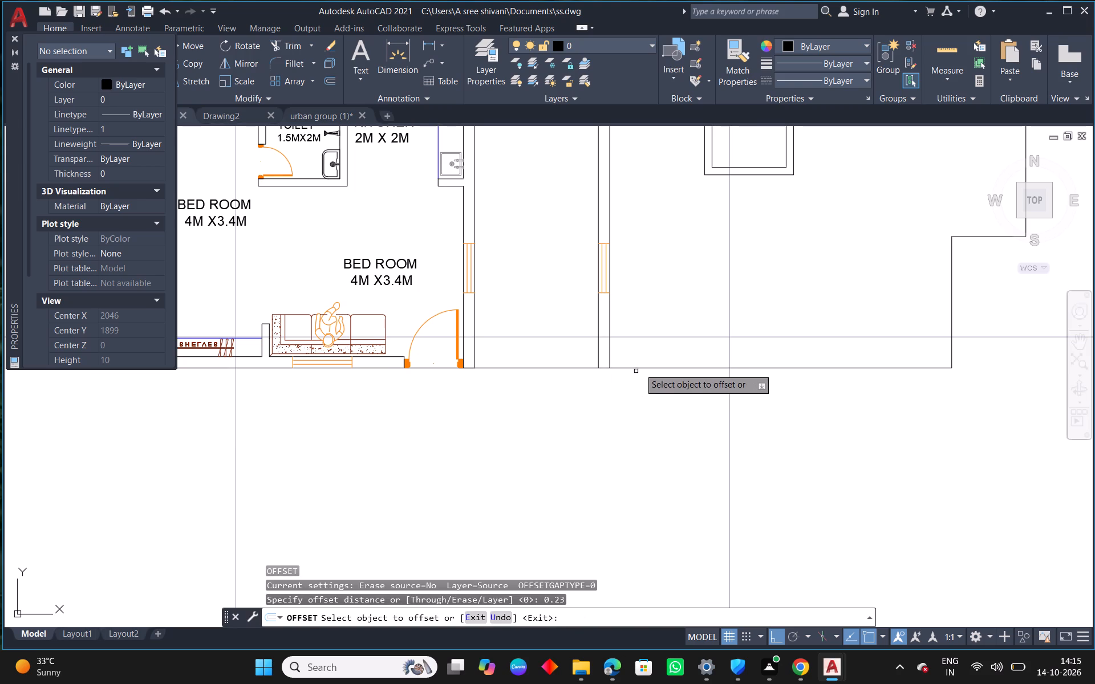
left_click(642, 367)
left_click(642, 339)
key("Escape")
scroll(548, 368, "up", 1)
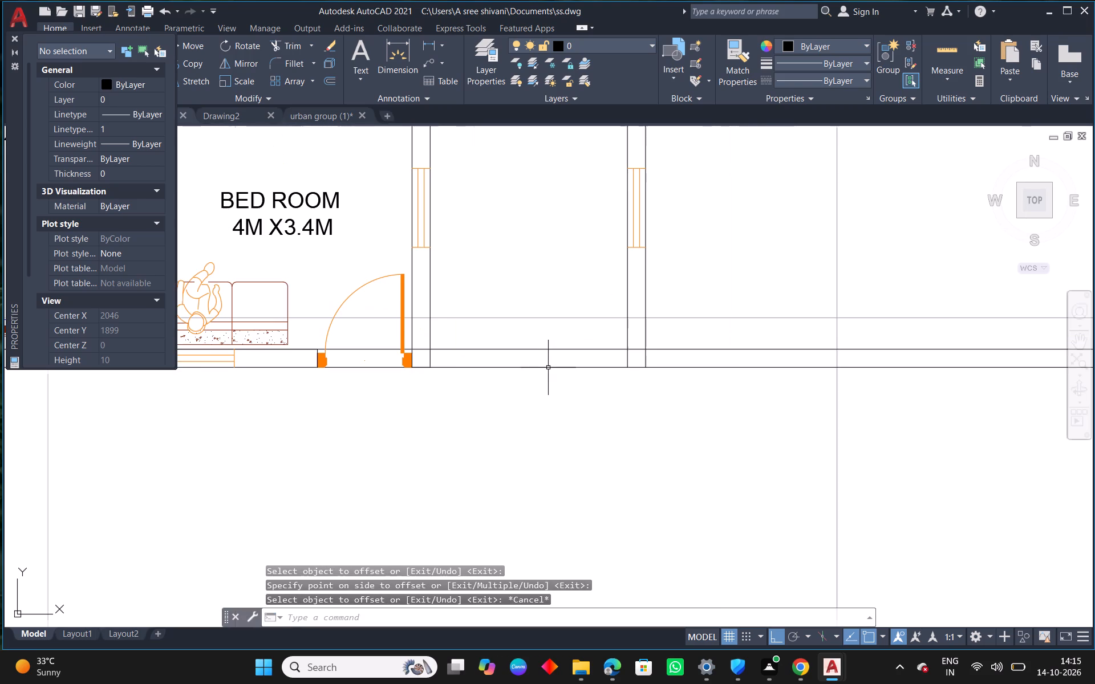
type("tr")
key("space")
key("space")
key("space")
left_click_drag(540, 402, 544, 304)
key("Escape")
Trim both bottom wall lines between the bedroom's east wall and the partition wall to open the passage.
type("tr")
key("space")
key("space")
left_click_drag(539, 310, 539, 312)
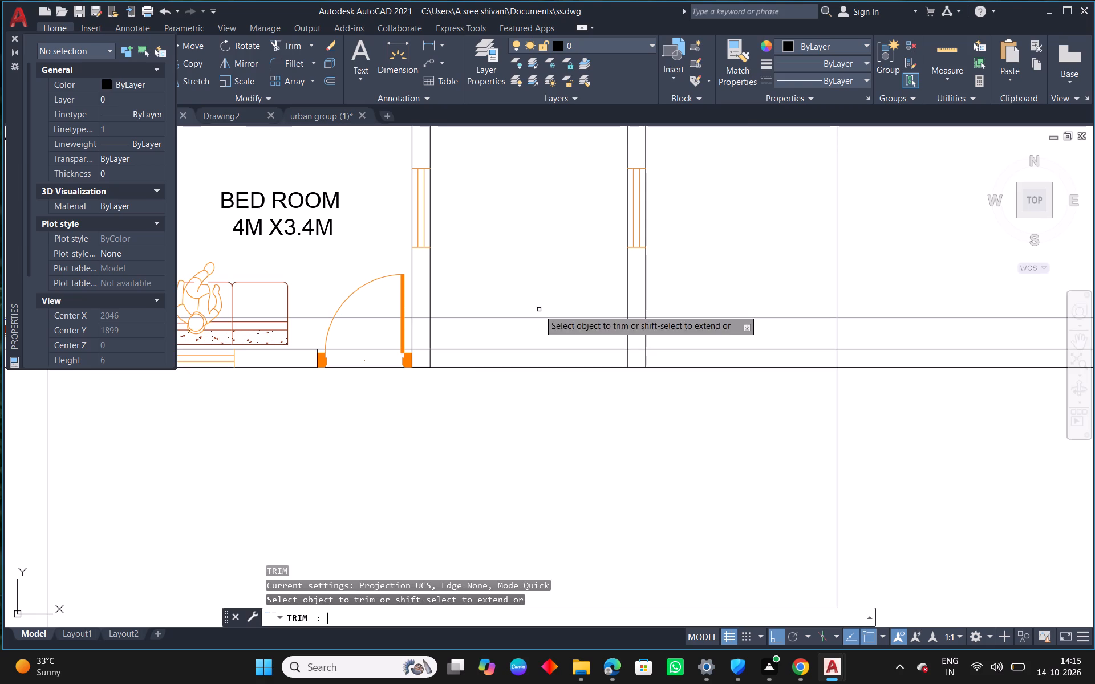
left_click_drag(539, 312, 535, 388)
Trim the overlapping wall line ends inside the partition wall's bottom corner, leaving a clean inner and outer corner.
scroll(678, 356, "up", 3)
left_click_drag(628, 360, 534, 345)
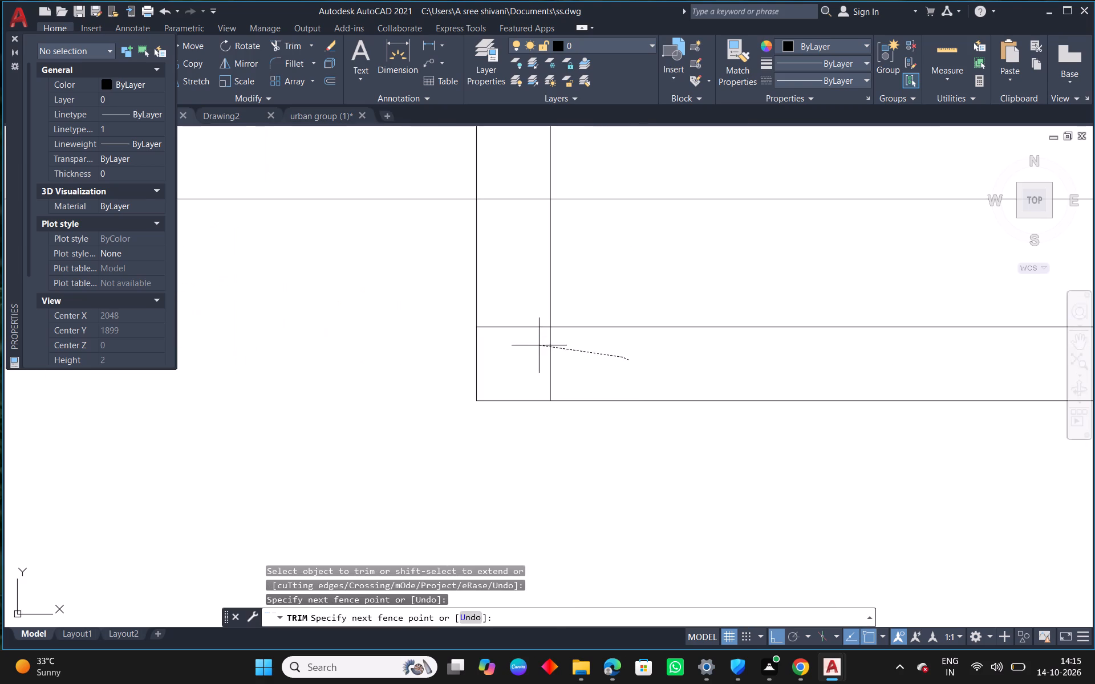
left_click_drag(534, 345, 534, 345)
left_click_drag(526, 344, 523, 283)
key("Escape")
Fillet the bottom wall's inner line with the bedroom east wall's inner line into a square corner beside the door.
scroll(550, 360, "down", 2)
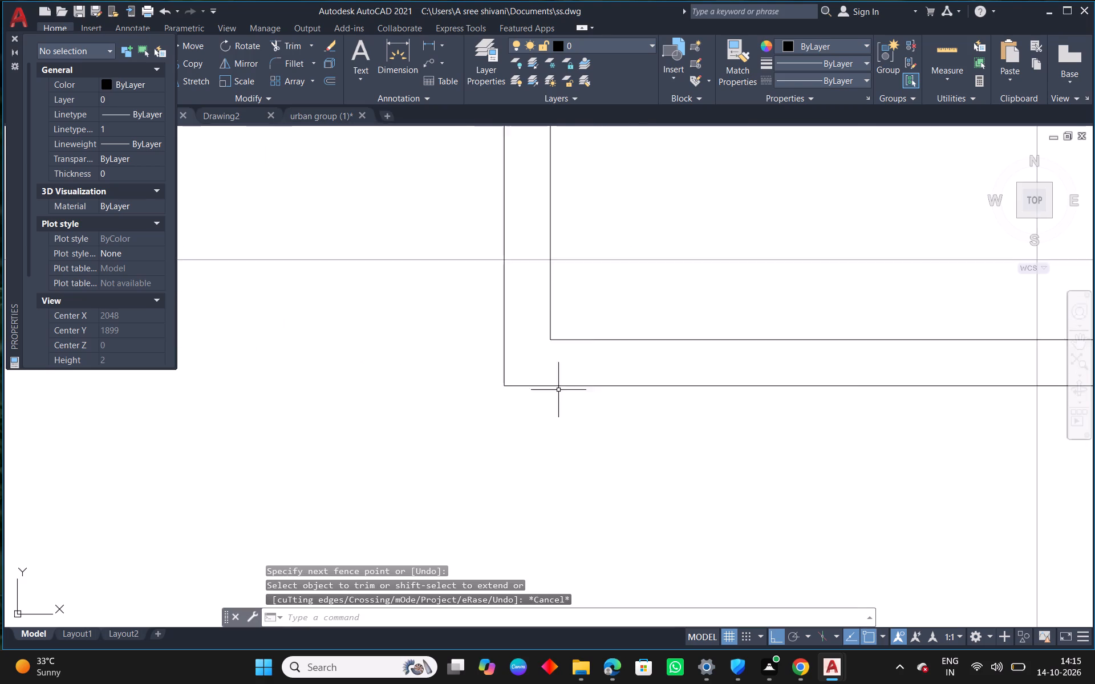
middle_click_drag(740, 449, 634, 430)
scroll(631, 433, "down", 1)
scroll(490, 407, "down", 1)
scroll(373, 392, "up", 2)
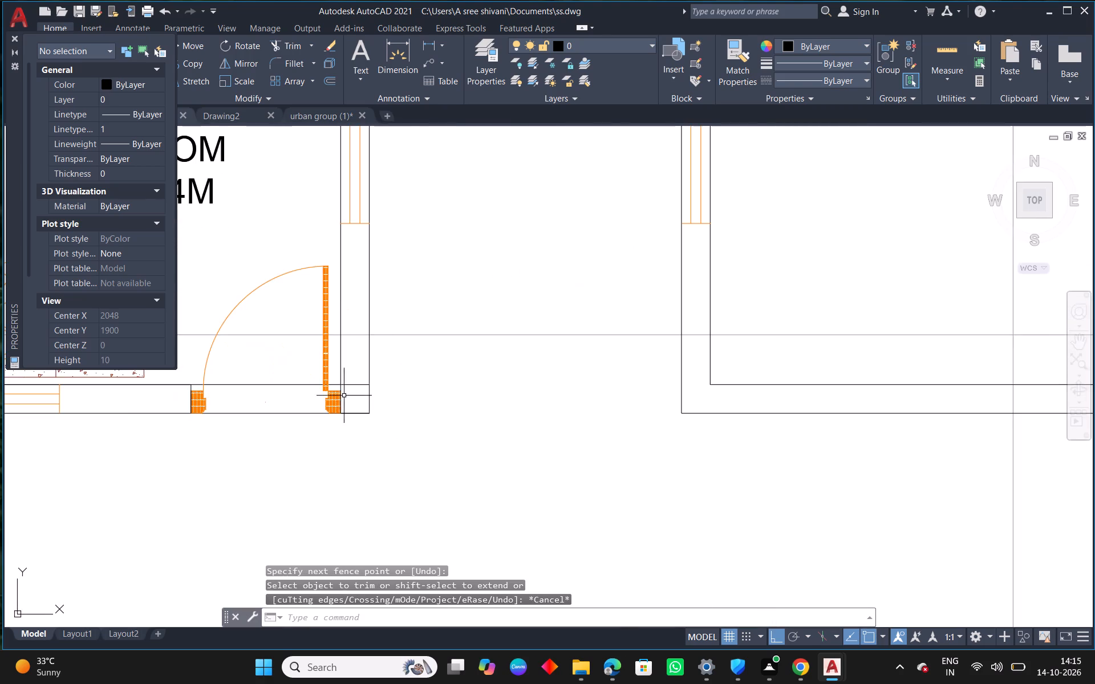
scroll(342, 393, "up", 1)
key("f")
key("space")
scroll(336, 381, "up", 1)
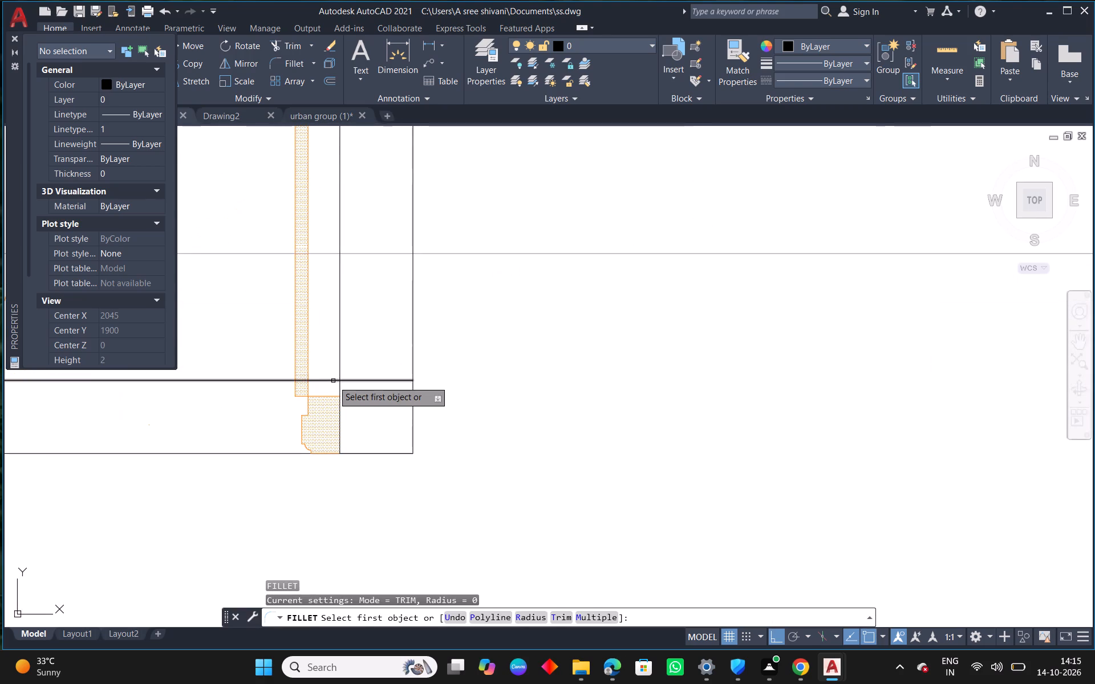
left_click(333, 381)
left_click(339, 369)
key("Escape")
Copy the bedroom's entrance door block horizontally into the open passage between the two units.
left_click(327, 405)
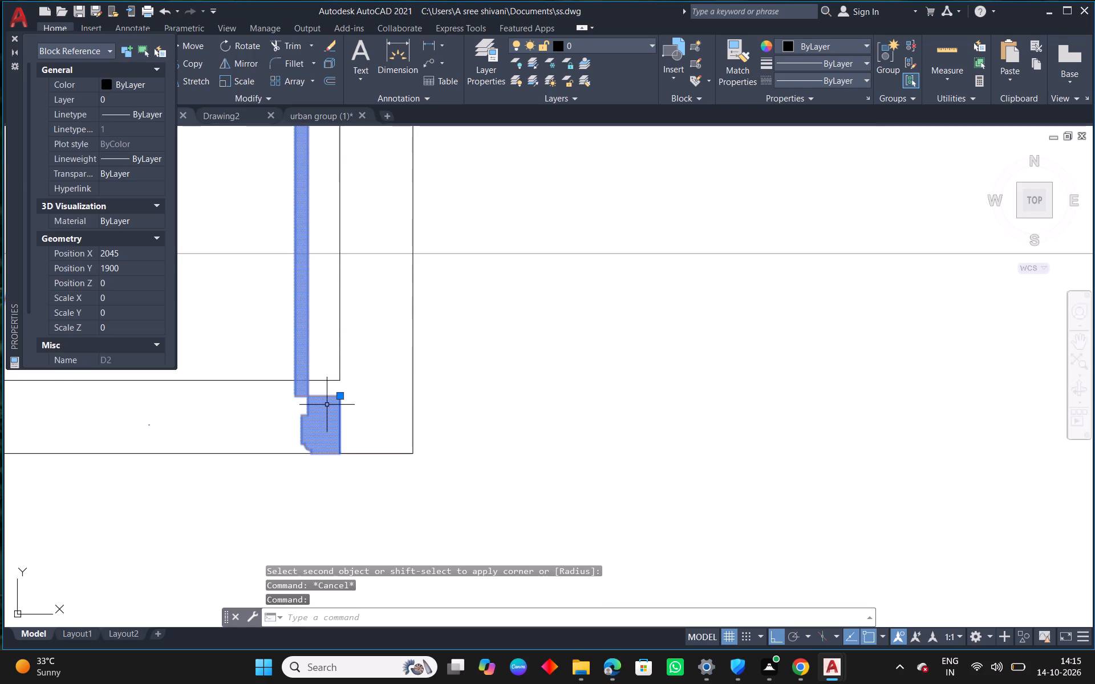
key("c")
key("o")
key("space")
left_click_drag(329, 405, 338, 402)
scroll(829, 459, "down", 2)
middle_click_drag(885, 462, 652, 446)
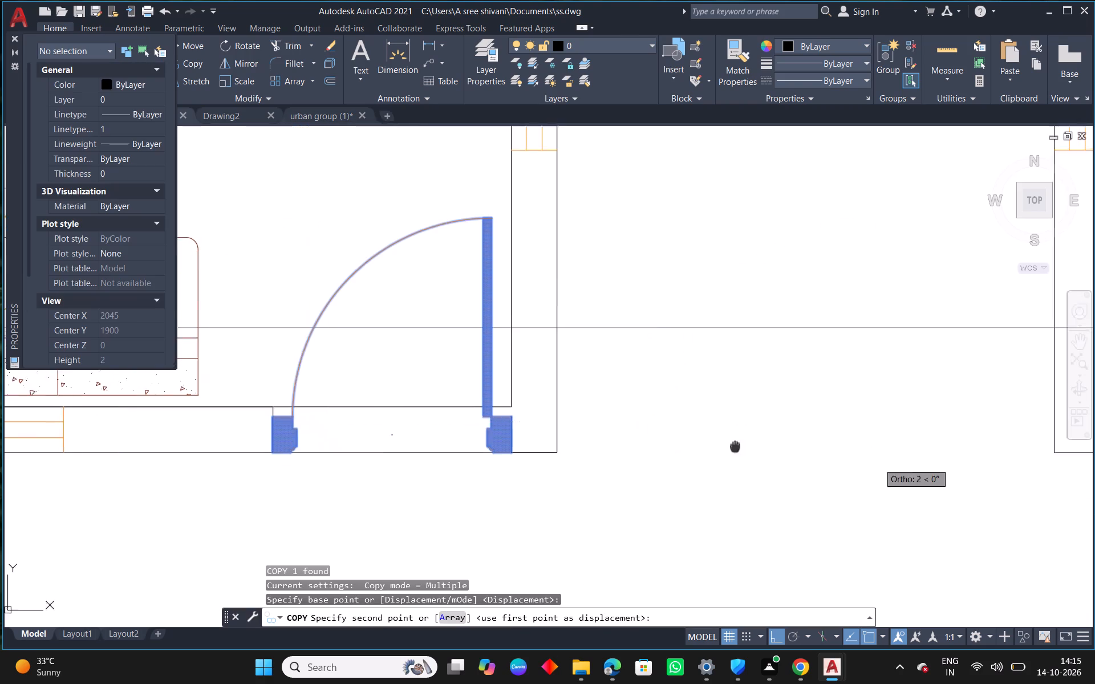
middle_click_drag(652, 446, 630, 445)
left_click(697, 442)
key("Escape")
Mirror the copied door about its vertical hinge-side jamb edge and erase the source door.
left_click(694, 430)
type("mi")
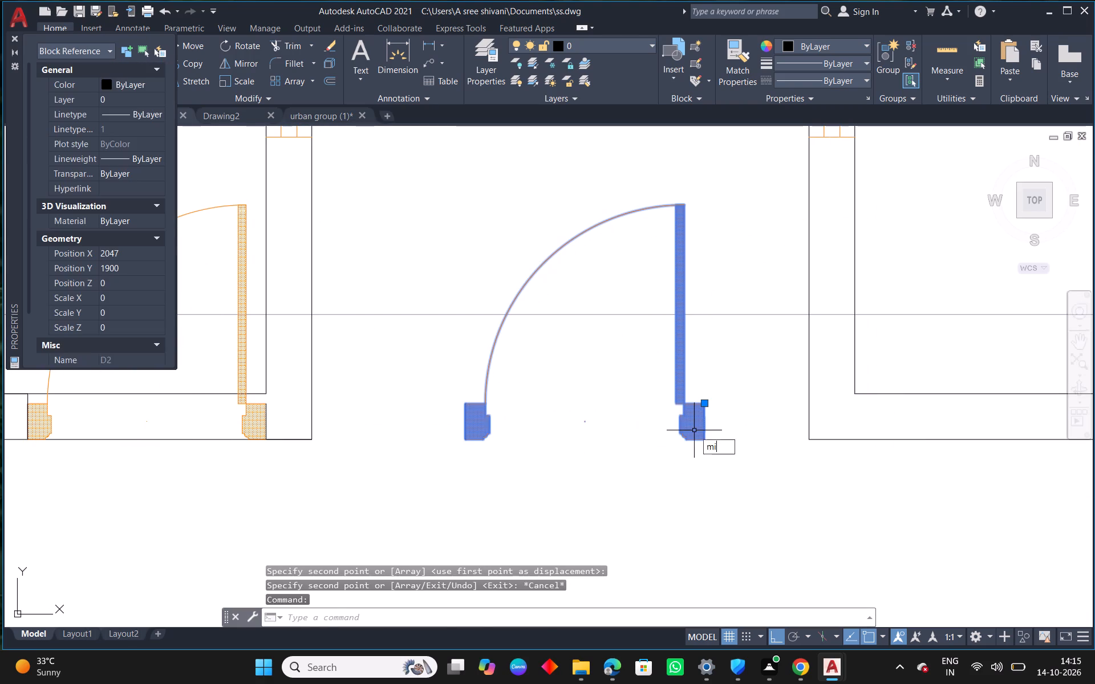
key("space")
scroll(721, 441, "up", 2)
left_click(695, 441)
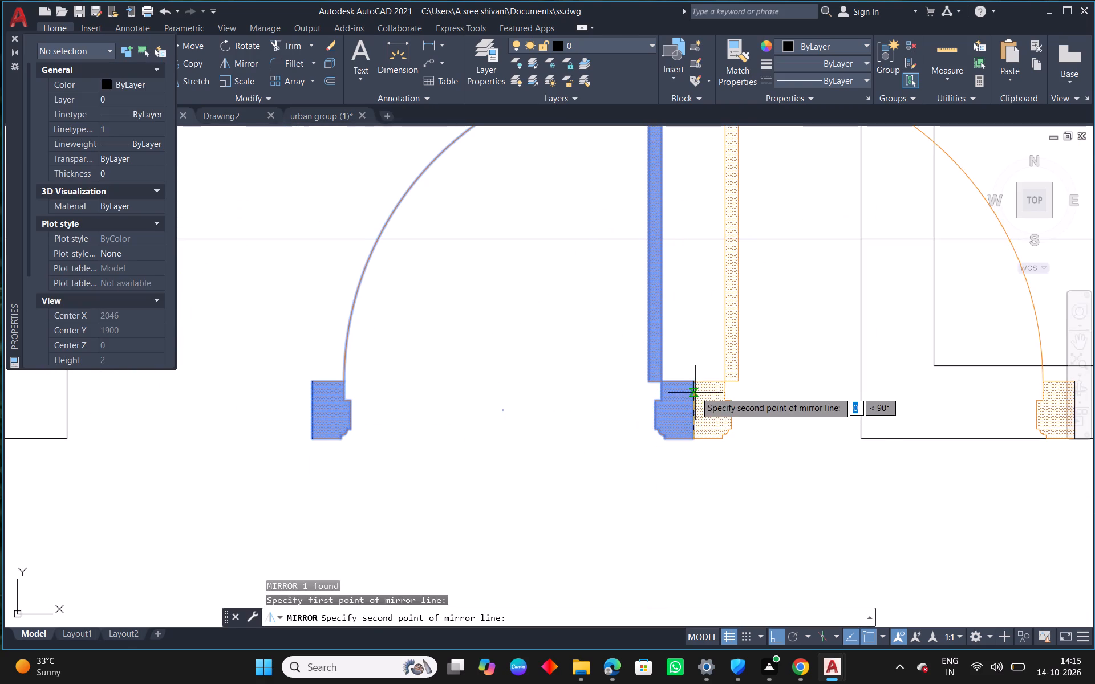
left_click(695, 384)
left_click_drag(718, 416, 695, 384)
scroll(695, 402, "down", 1)
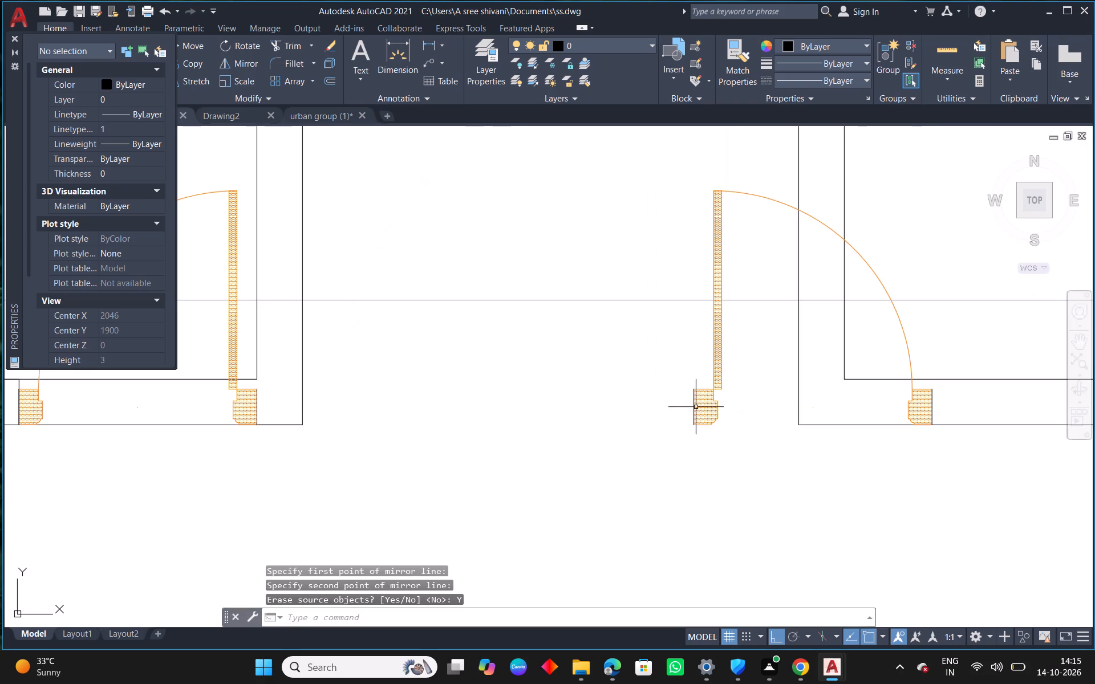
Move the mirrored door by its top hinge-side jamb corner onto the adjoining unit's inner bottom wall corner.
left_click(696, 407)
type("m")
key("space")
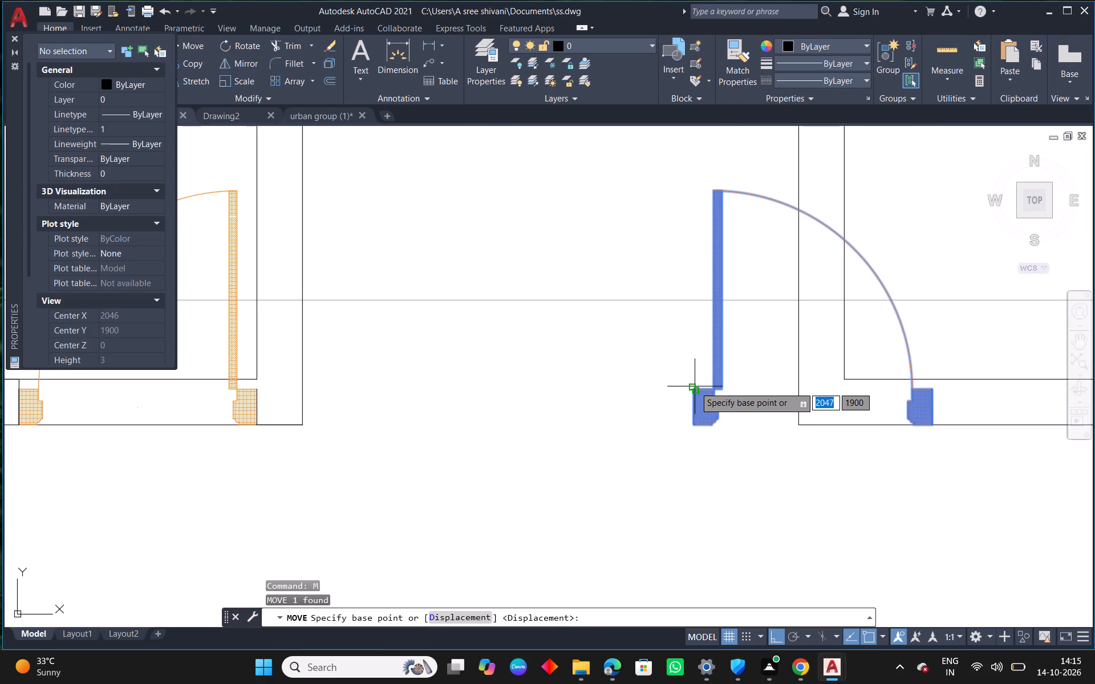
left_click(695, 386)
left_click(846, 380)
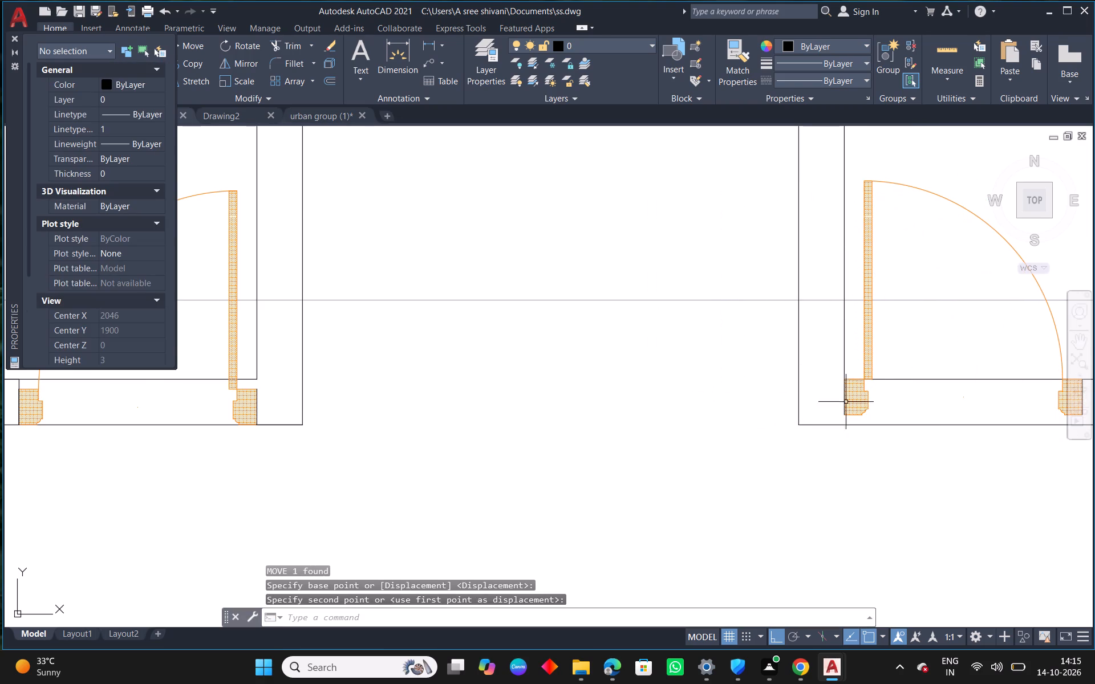
key("Escape")
Move the mirrored door straight down so its jamb base sits on the outer bottom wall line.
scroll(847, 424, "down", 1)
middle_click_drag(902, 461, 745, 433)
scroll(698, 383, "up", 2)
left_click(695, 388)
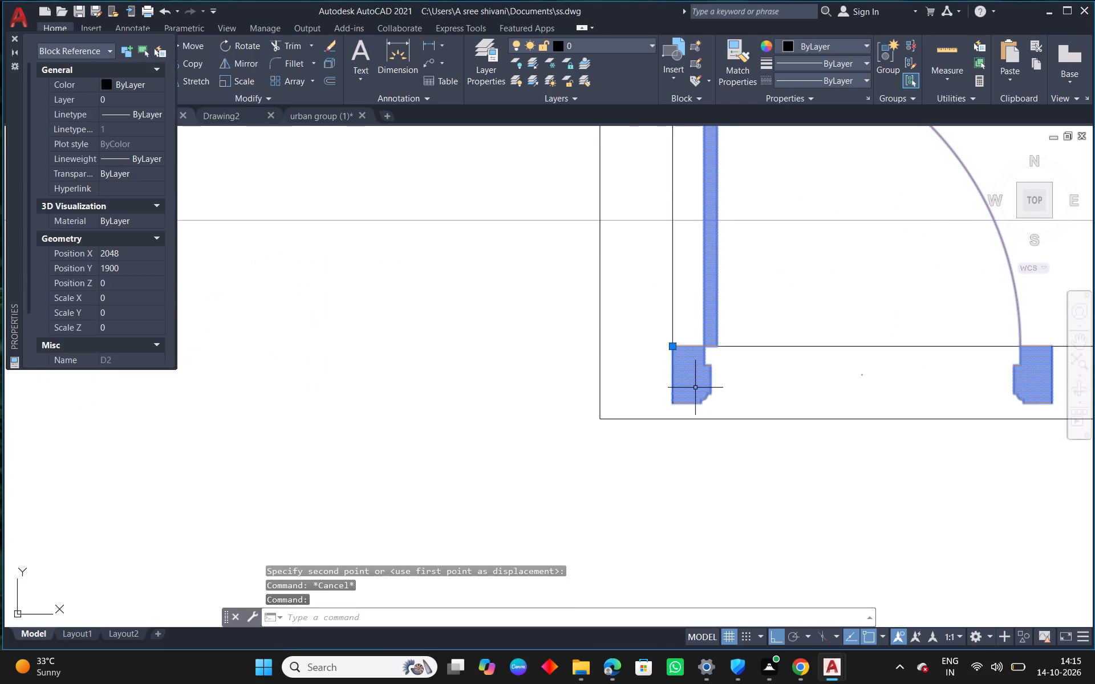
key("m")
key("space")
left_click(671, 403)
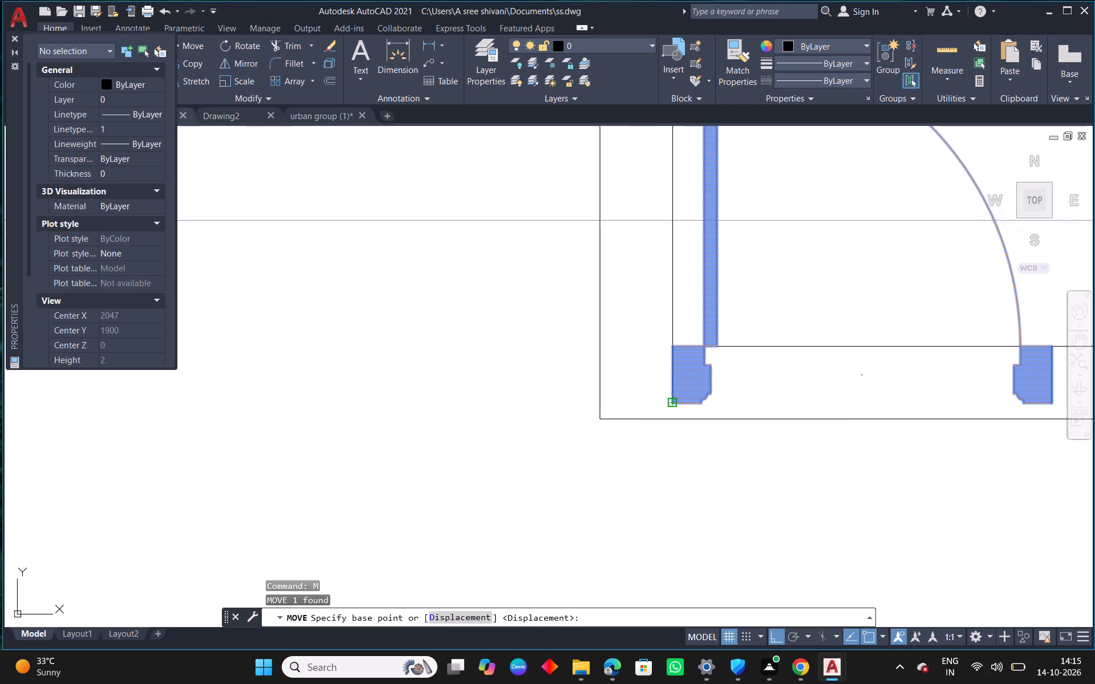
left_click(670, 418)
key("Escape")
Draw a polyline across the bottom wall's thickness along the new door's latch-side jamb.
scroll(670, 412, "down", 2)
middle_click_drag(878, 461, 717, 435)
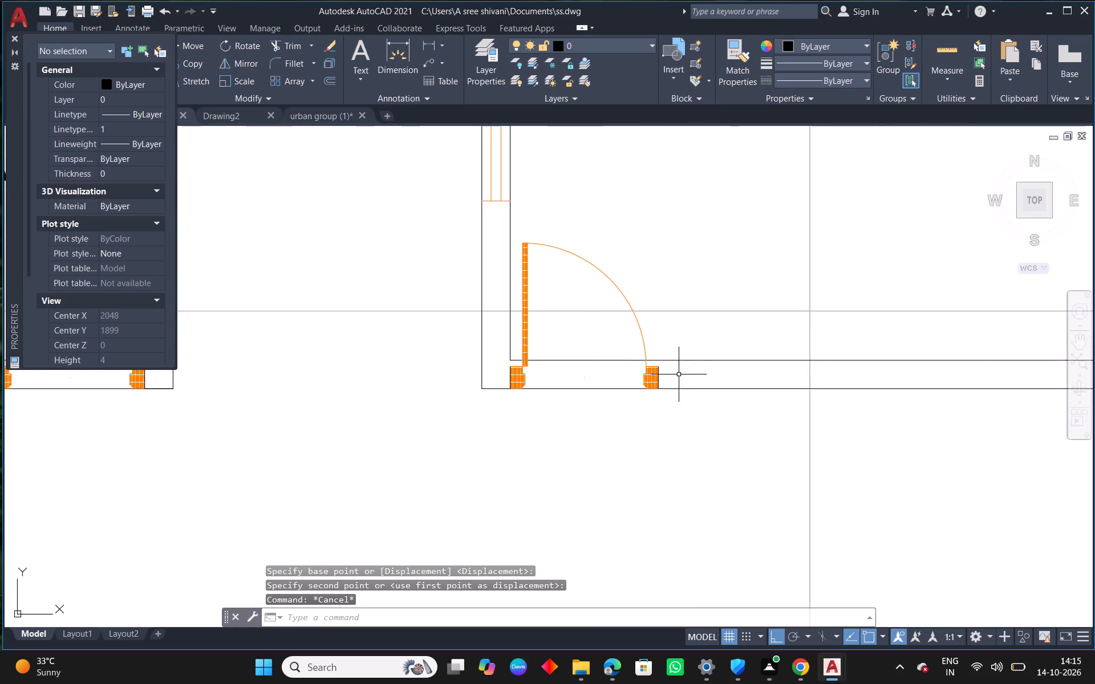
scroll(674, 364, "up", 2)
type("pl")
key("space")
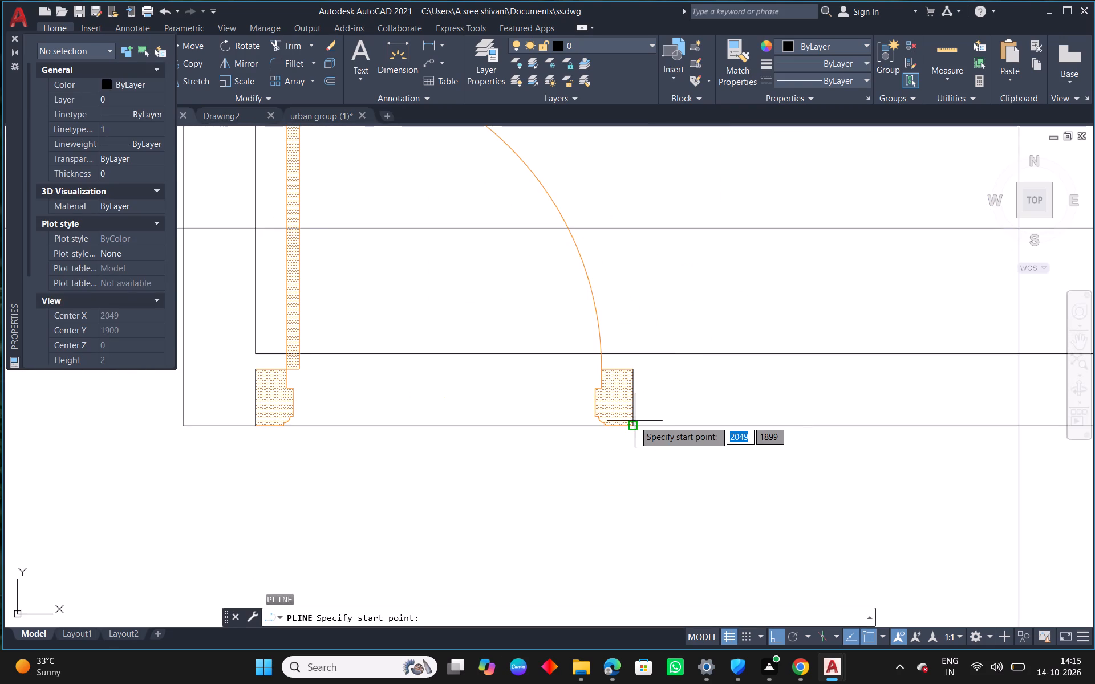
left_click_drag(631, 422, 634, 412)
left_click(634, 360)
key("Escape")
scroll(643, 359, "up", 3)
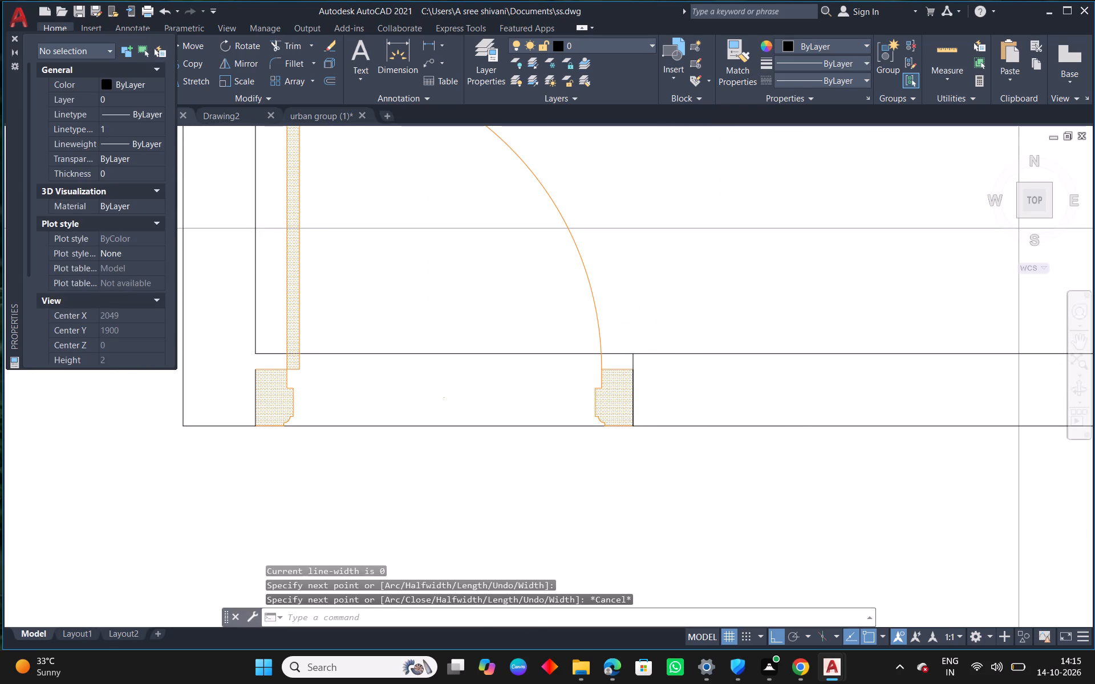
Draw a polyline across the bottom wall's thickness along the new door's hinge-side jamb.
scroll(615, 369, "down", 3)
middle_click_drag(335, 333, 857, 347)
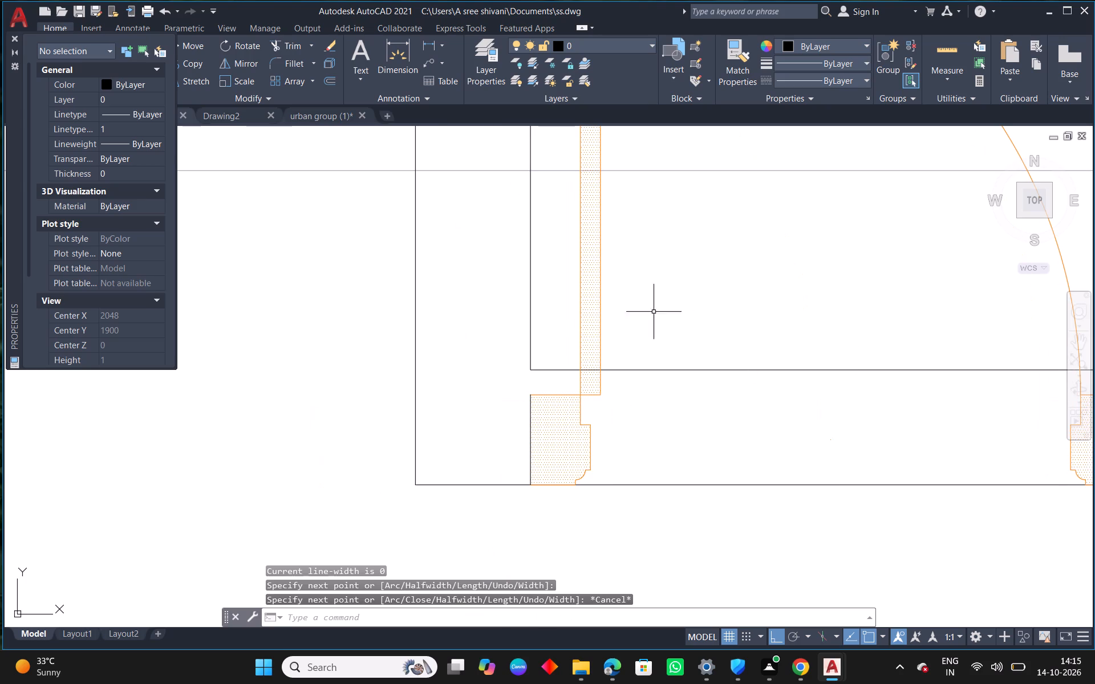
right_click(646, 300)
left_click(747, 312)
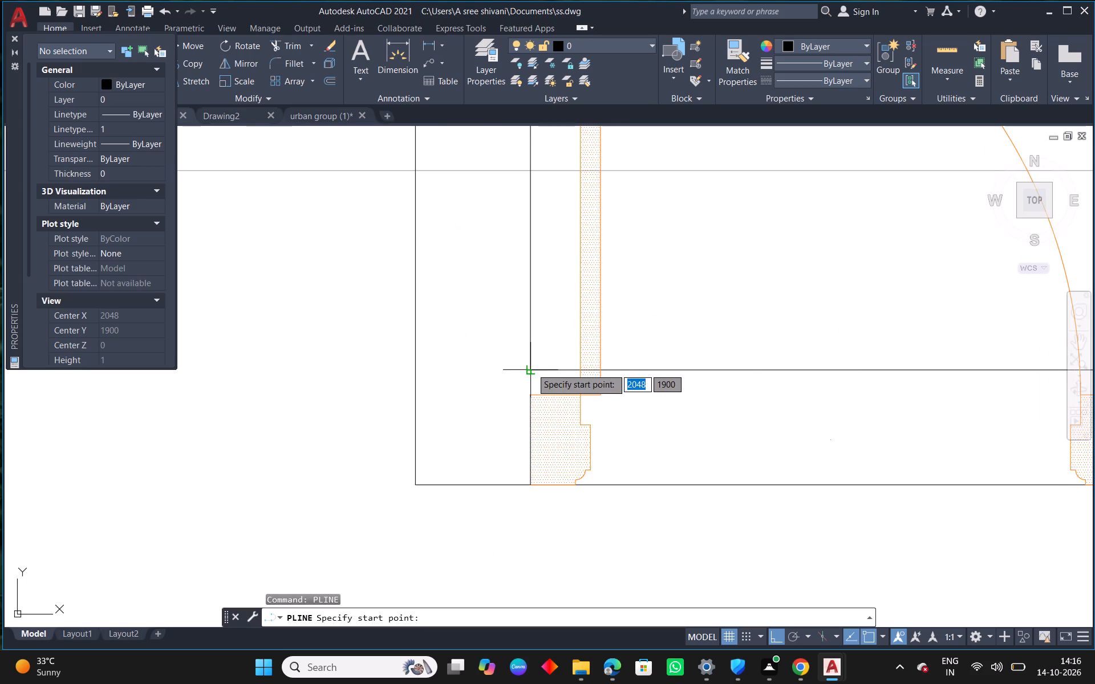
left_click(532, 368)
left_click(530, 481)
key("Escape")
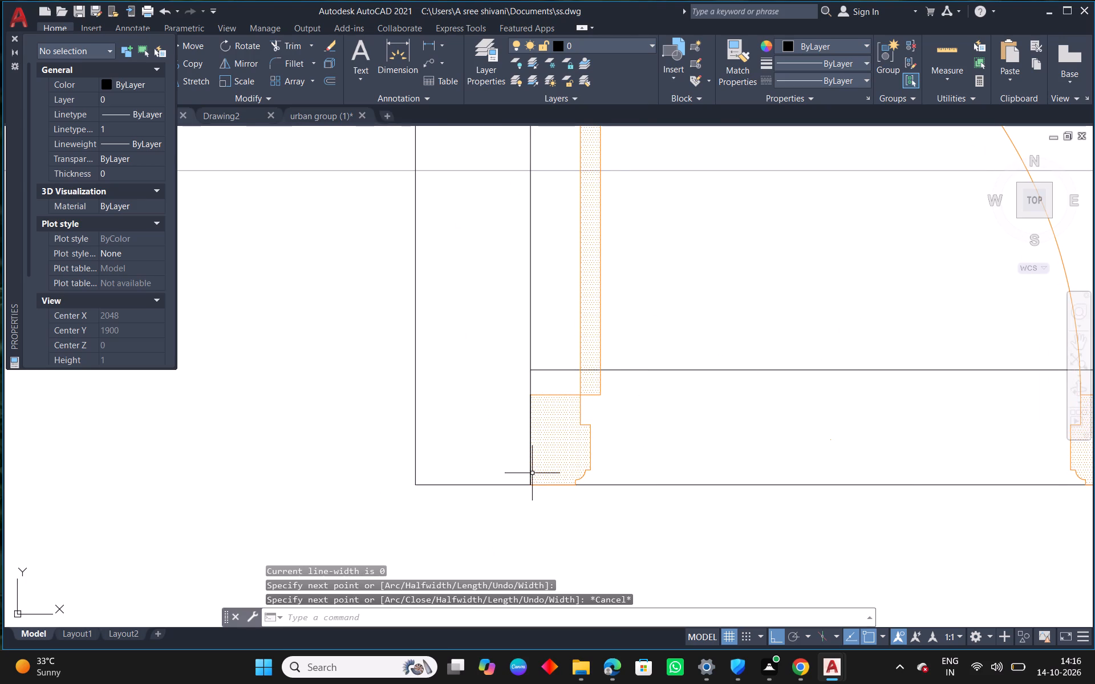
Trim the inner and outer bottom wall lines inside the new door's opening.
scroll(553, 408, "down", 1)
middle_click_drag(667, 420, 545, 396)
key("t")
type("r")
key("space")
key("space")
left_click_drag(566, 393, 574, 327)
left_click_drag(583, 326, 577, 497)
key("Escape")
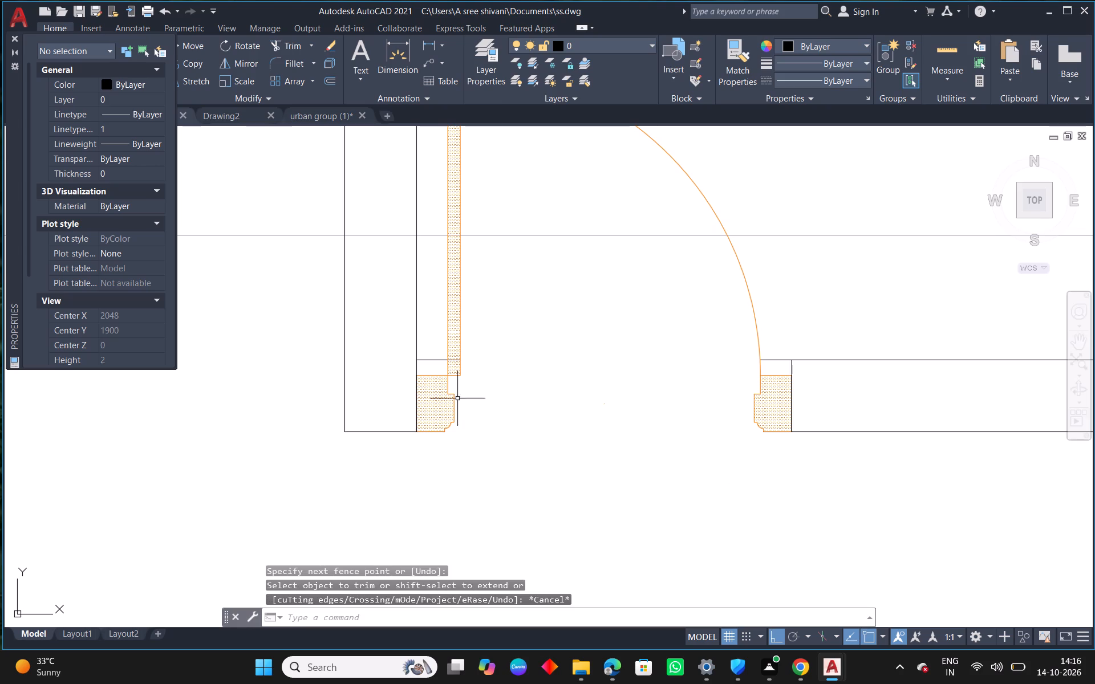
Delete the leftover inner wall line stub above the new door's hinge-side jamb.
scroll(448, 380, "up", 1)
left_click(428, 350)
key("Delete")
scroll(503, 365, "down", 1)
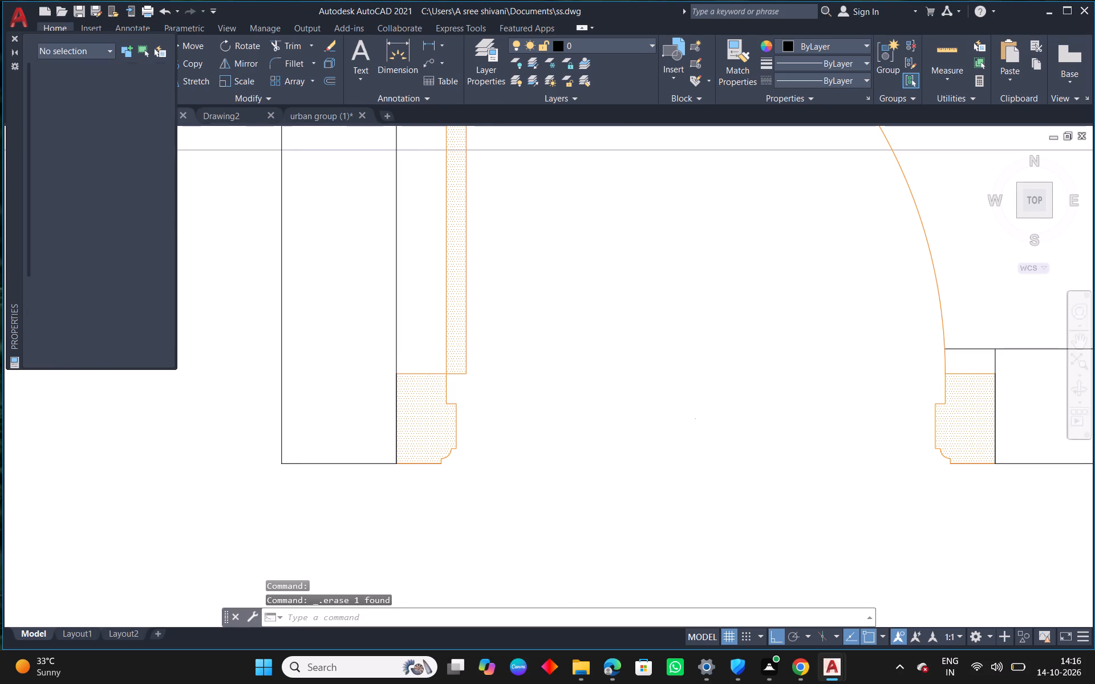
Fillet the bottom wall's inner line with the latch-side jamb line into a square corner.
middle_click_drag(814, 432, 644, 410)
scroll(704, 354, "up", 2)
type("f")
key("space")
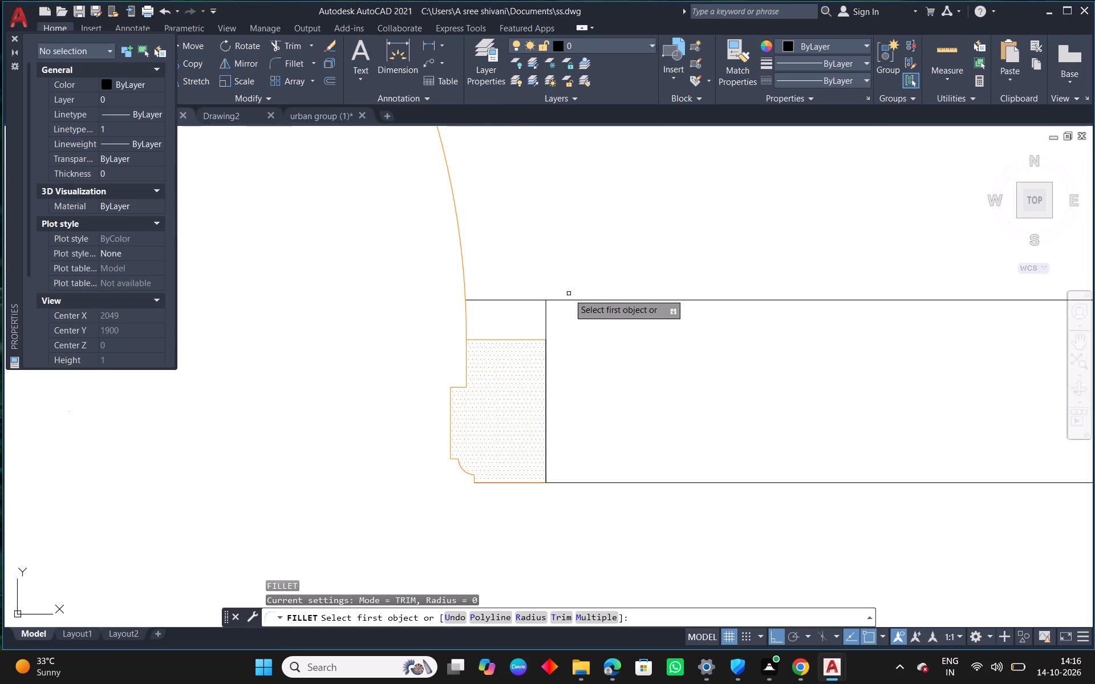
left_click(570, 300)
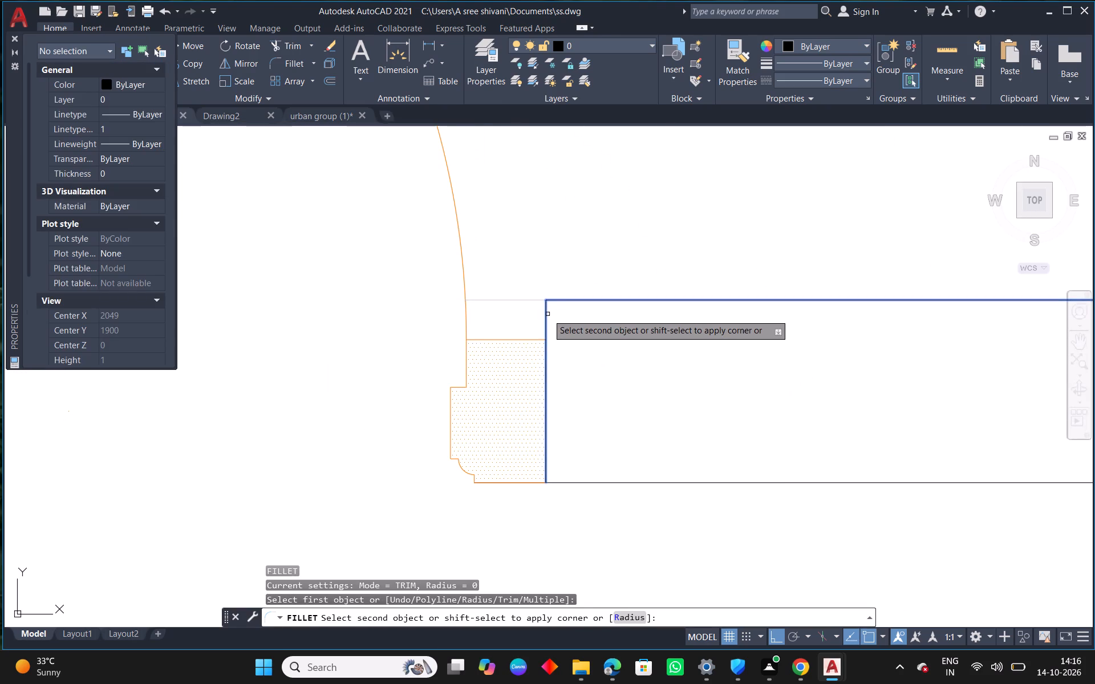
left_click(547, 315)
key("Escape")
Copy the commode block from the first unit's toilet to the top wall of the adjoining unit's toilet.
scroll(615, 363, "down", 5)
middle_click_drag(770, 433, 561, 397)
scroll(561, 397, "down", 1)
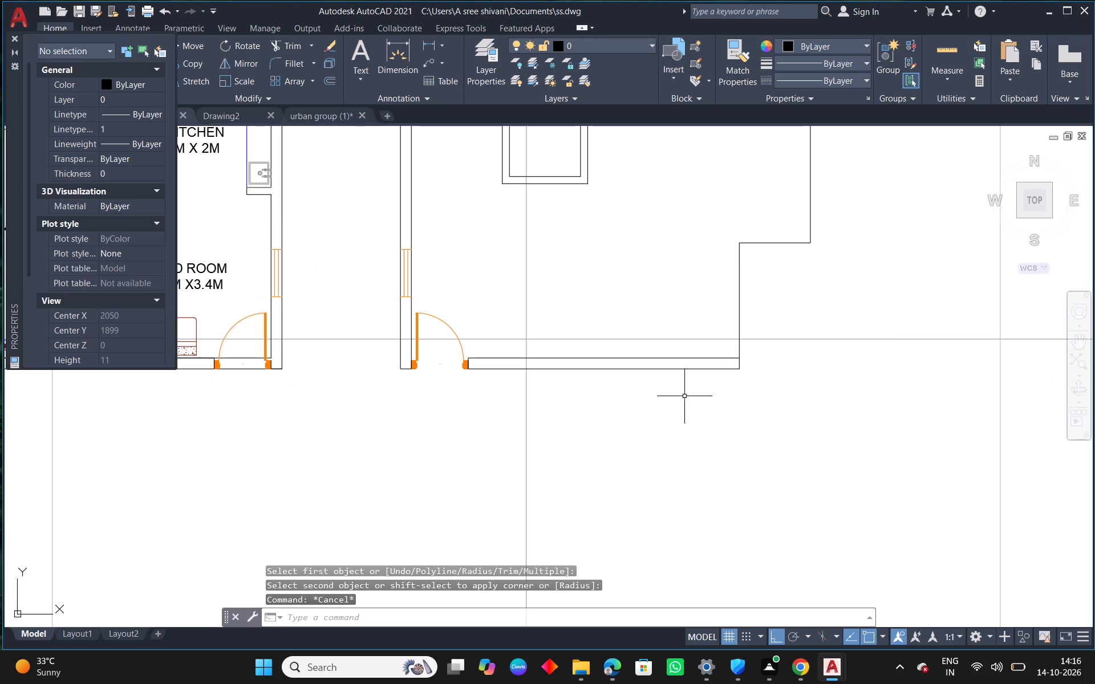
middle_click_drag(445, 348, 537, 386)
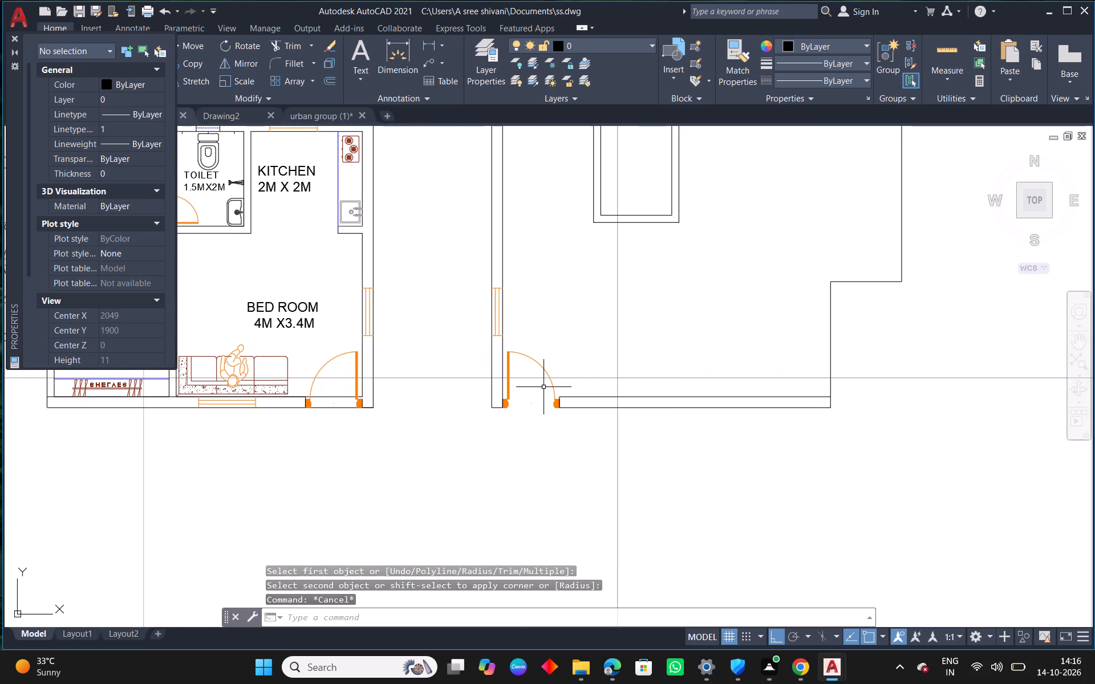
scroll(621, 388, "down", 1)
middle_click_drag(621, 398, 633, 464)
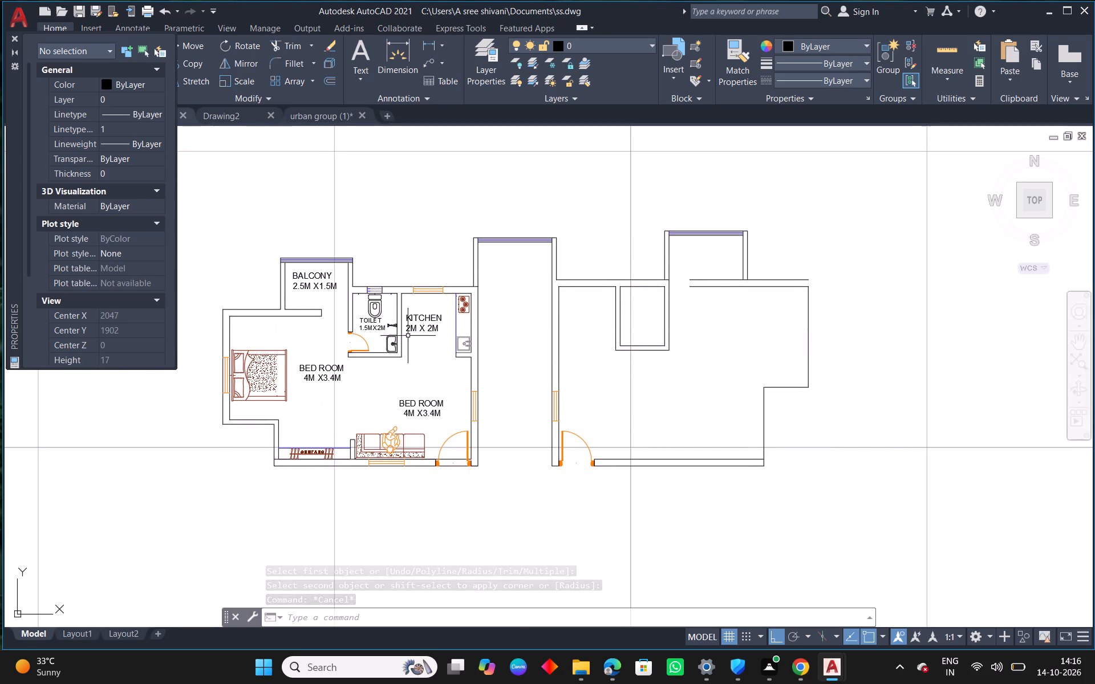
scroll(388, 310, "up", 1)
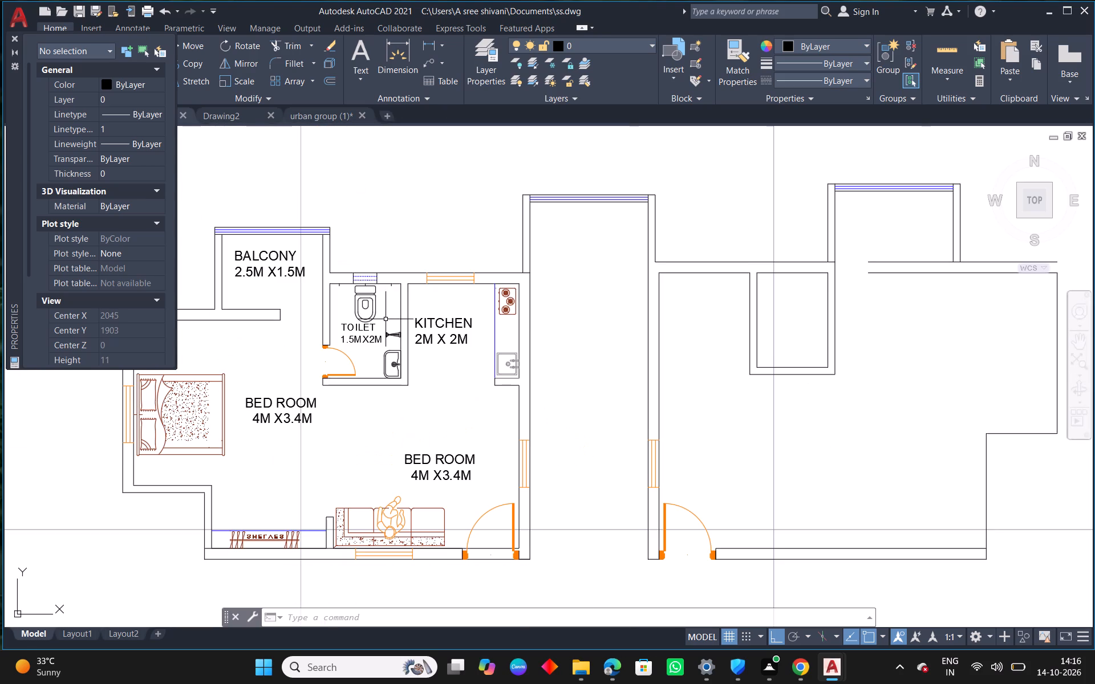
scroll(354, 300, "up", 2)
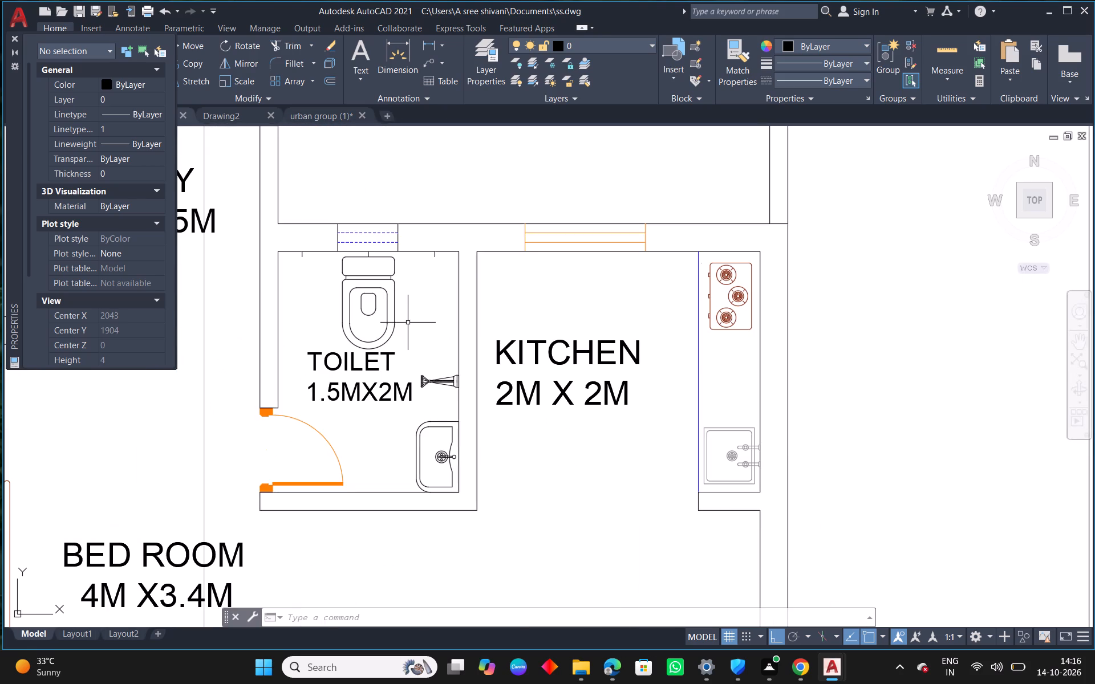
left_click(394, 304)
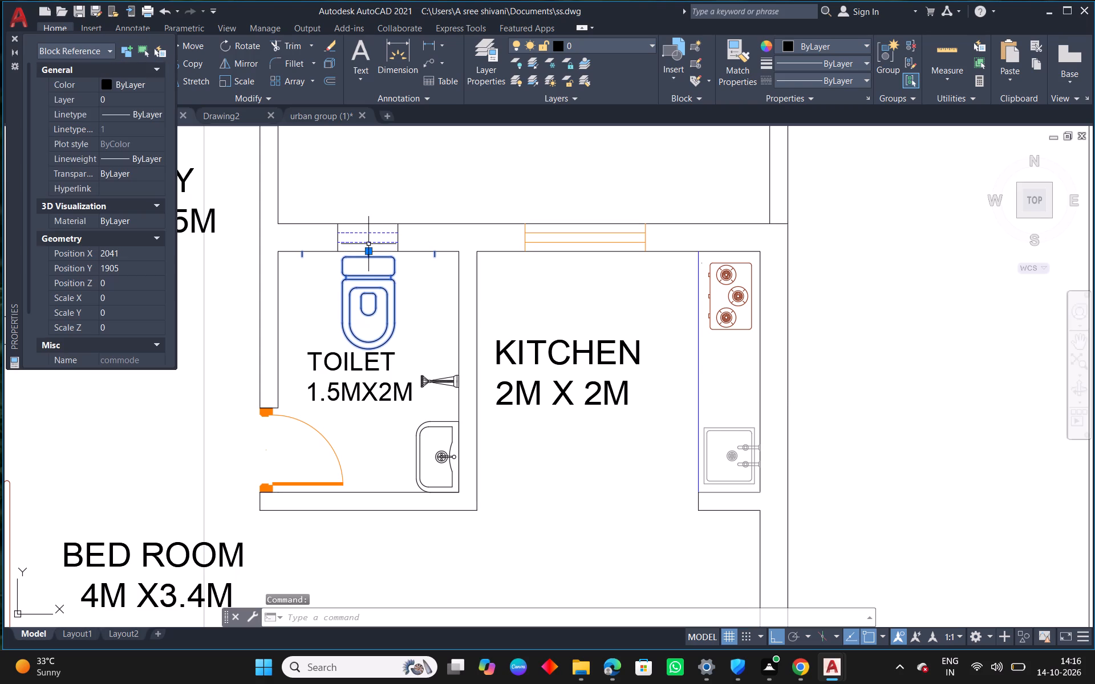
right_click(363, 251)
left_click(428, 258)
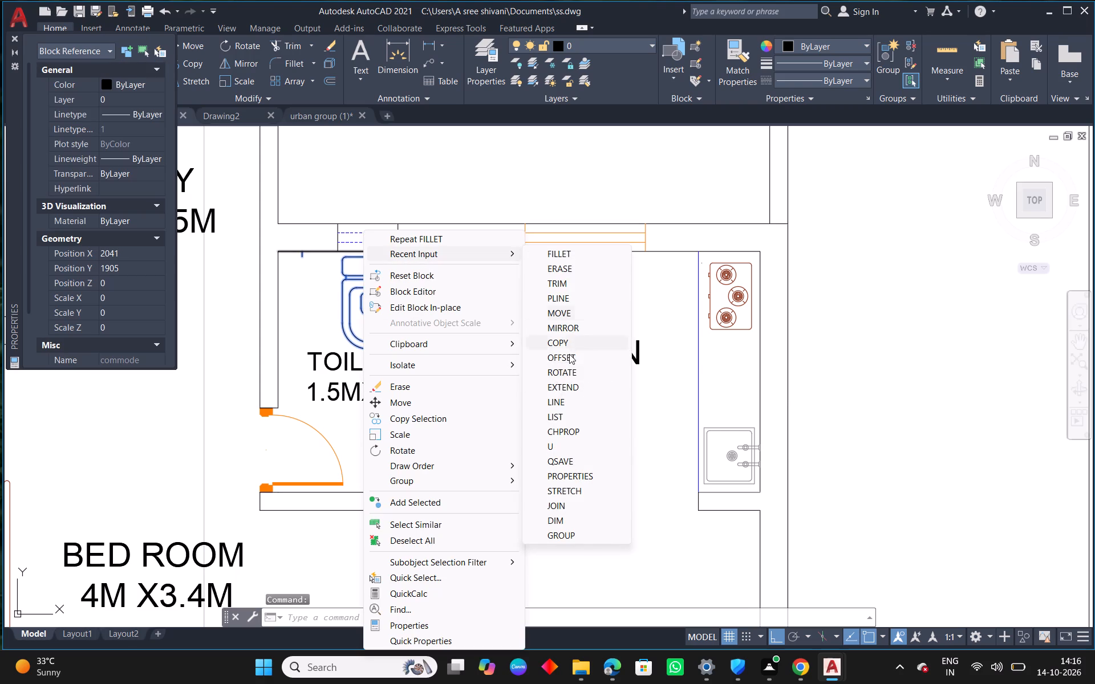
left_click(564, 341)
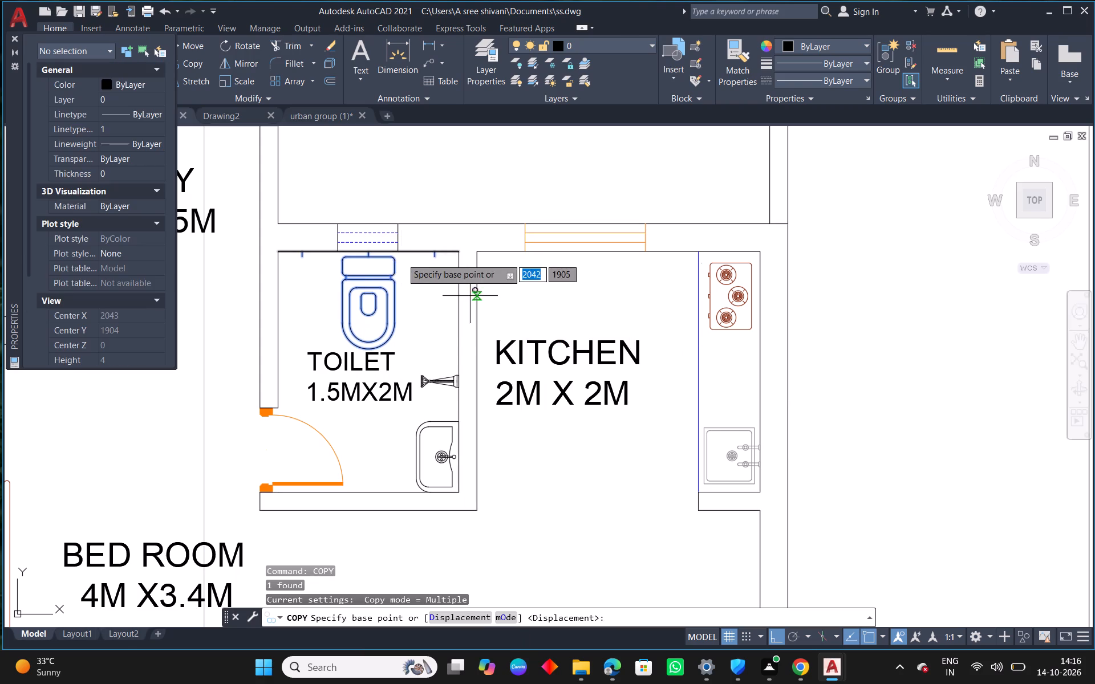
left_click(370, 252)
scroll(574, 348, "down", 2)
middle_click_drag(820, 360, 619, 351)
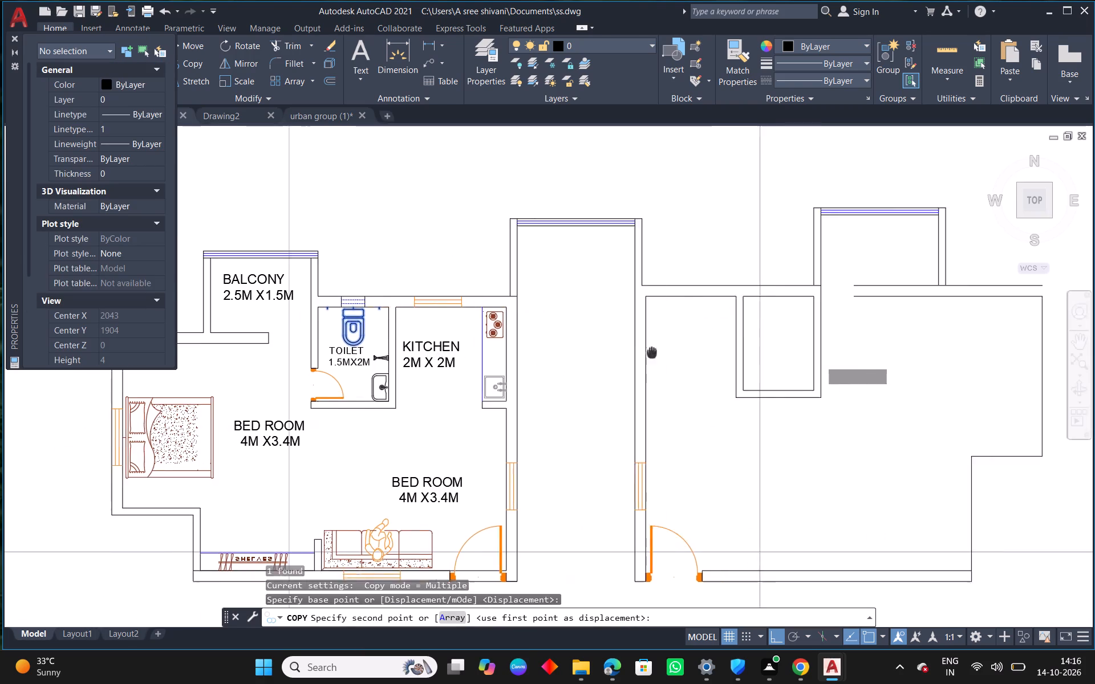
middle_click_drag(619, 351, 553, 344)
left_click(663, 284)
right_click(663, 284)
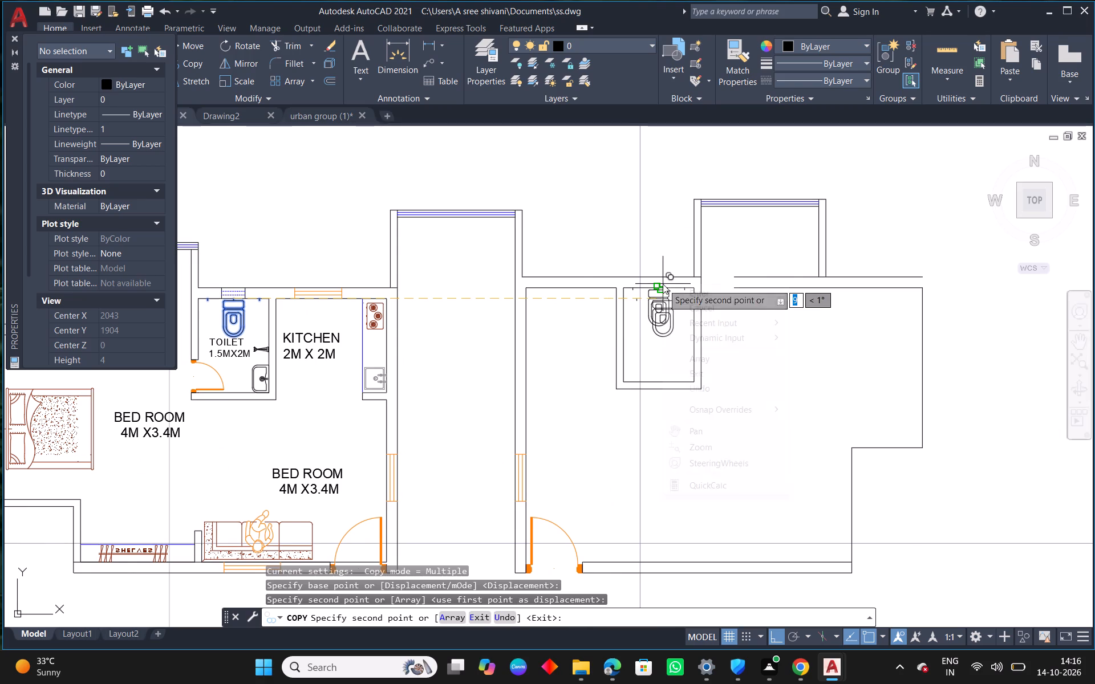
left_click(697, 296)
Copy the "KITCHEN 2M X 2M" label horizontally into the adjoining unit, beside its toilet.
middle_click_drag(401, 374, 528, 364)
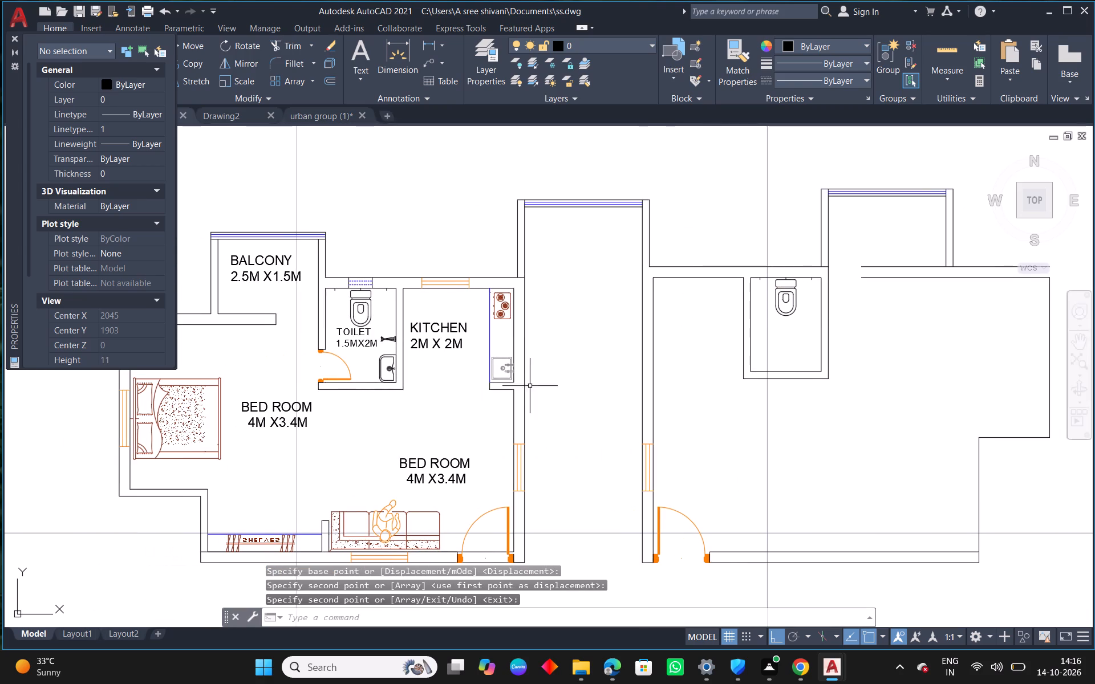
left_click(436, 340)
right_click(436, 340)
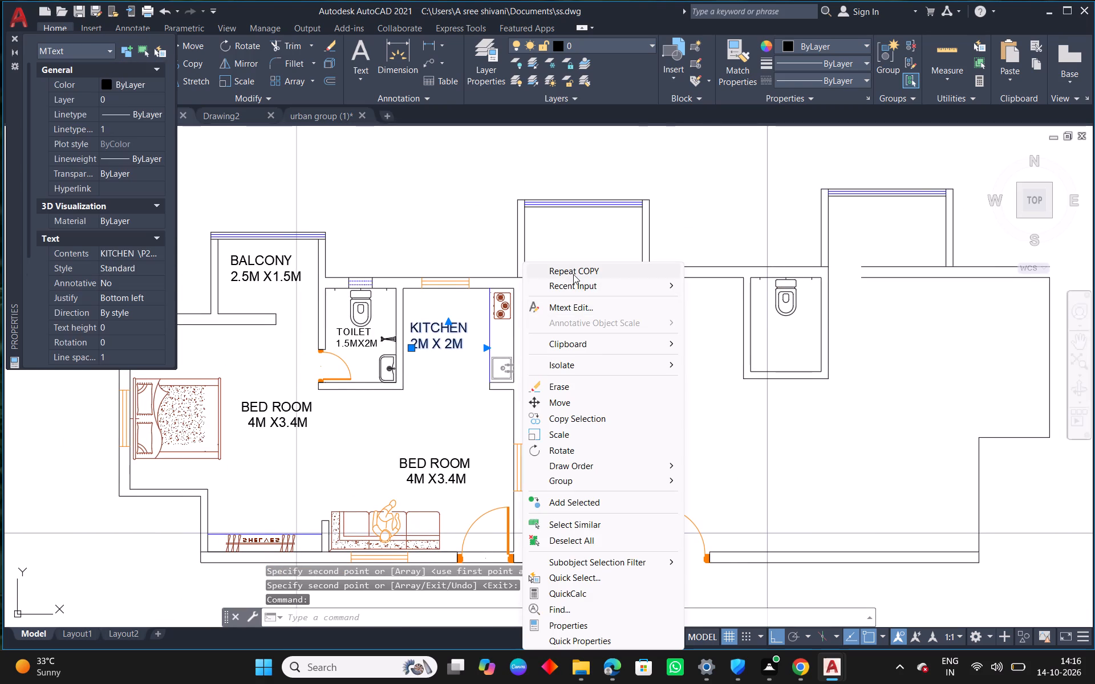
left_click(573, 274)
left_click(428, 335)
scroll(670, 335, "up", 1)
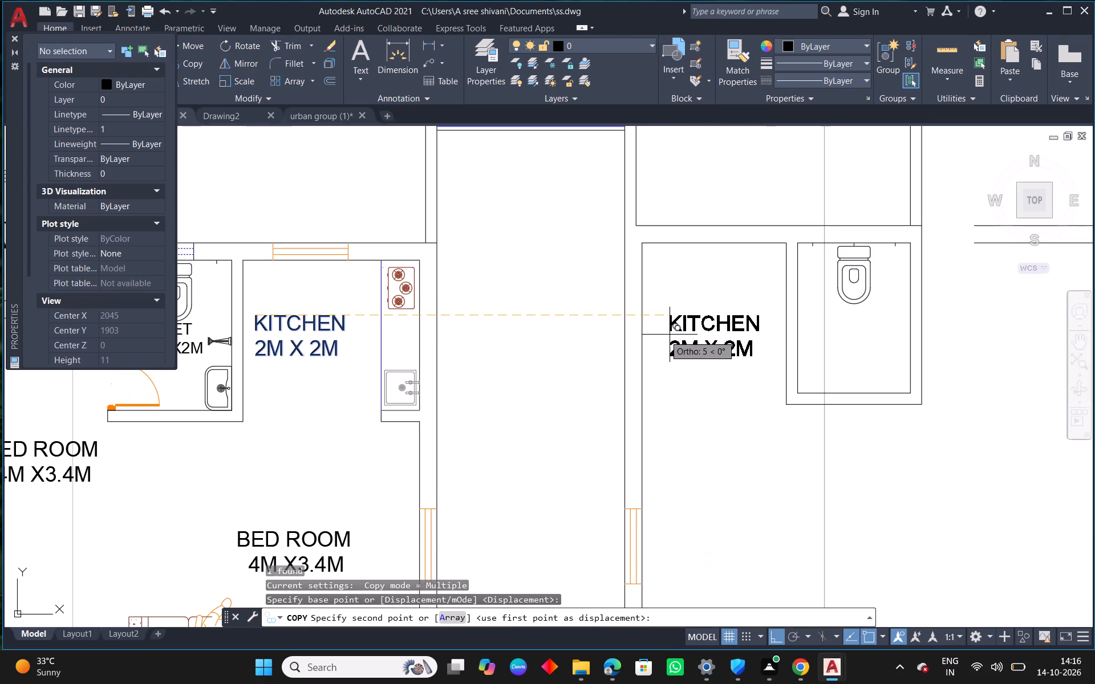
left_click(684, 335)
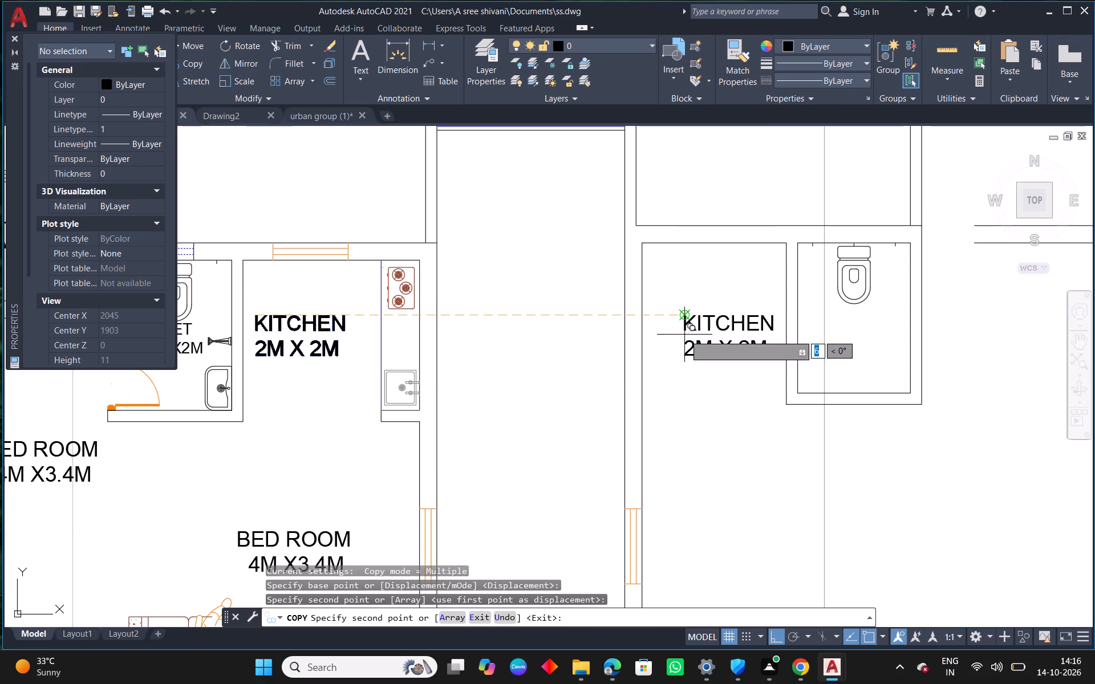
right_click(682, 334)
left_click(713, 343)
Draw a polyline closing the open end of the wall below the adjoining unit's balcony, and dismiss the battery notice.
scroll(624, 356, "down", 2)
middle_click_drag(659, 474, 606, 384)
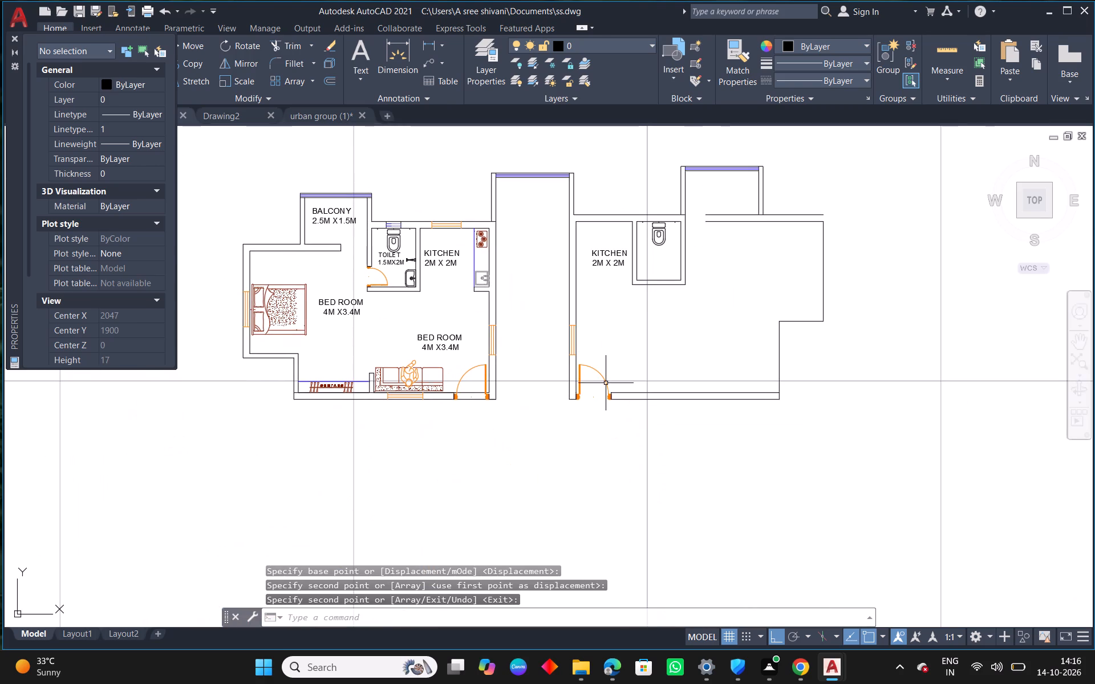
middle_click_drag(727, 268, 642, 297)
scroll(633, 252, "up", 1)
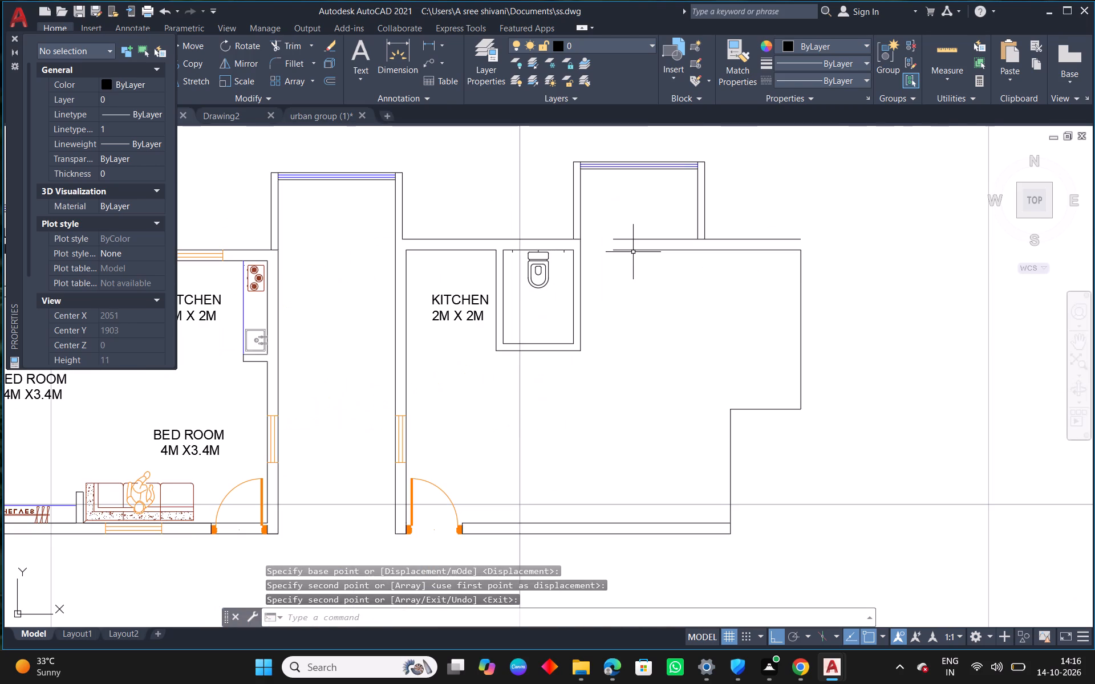
scroll(654, 218, "up", 2)
middle_click_drag(679, 214, 599, 251)
right_click(524, 230)
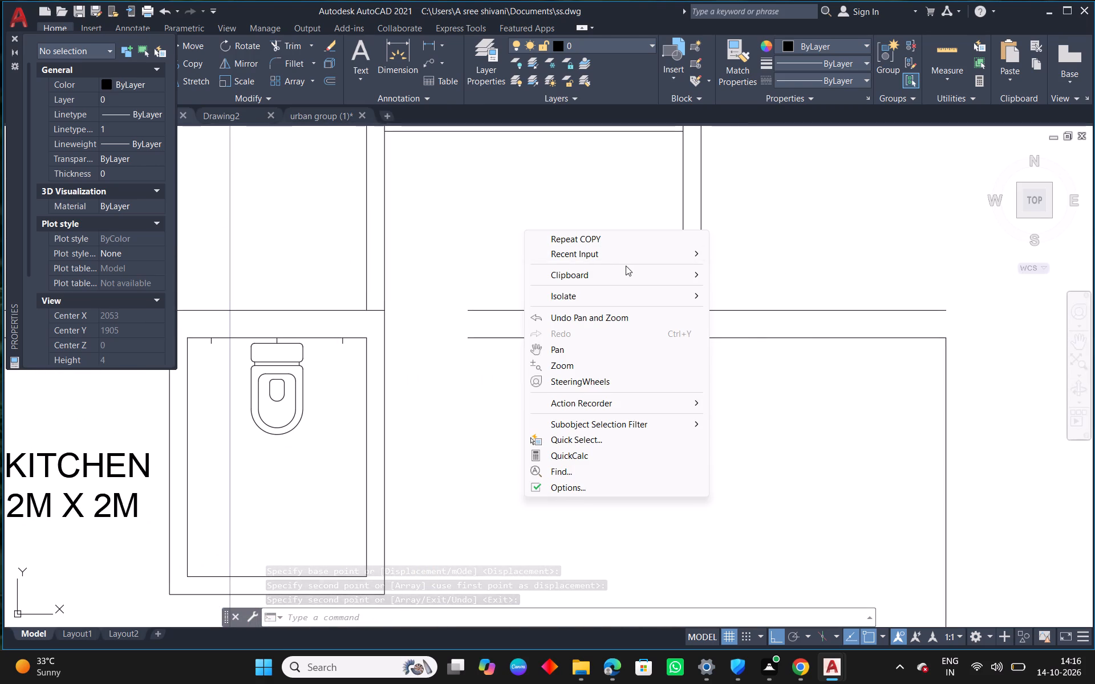
left_click(626, 266)
left_click(639, 259)
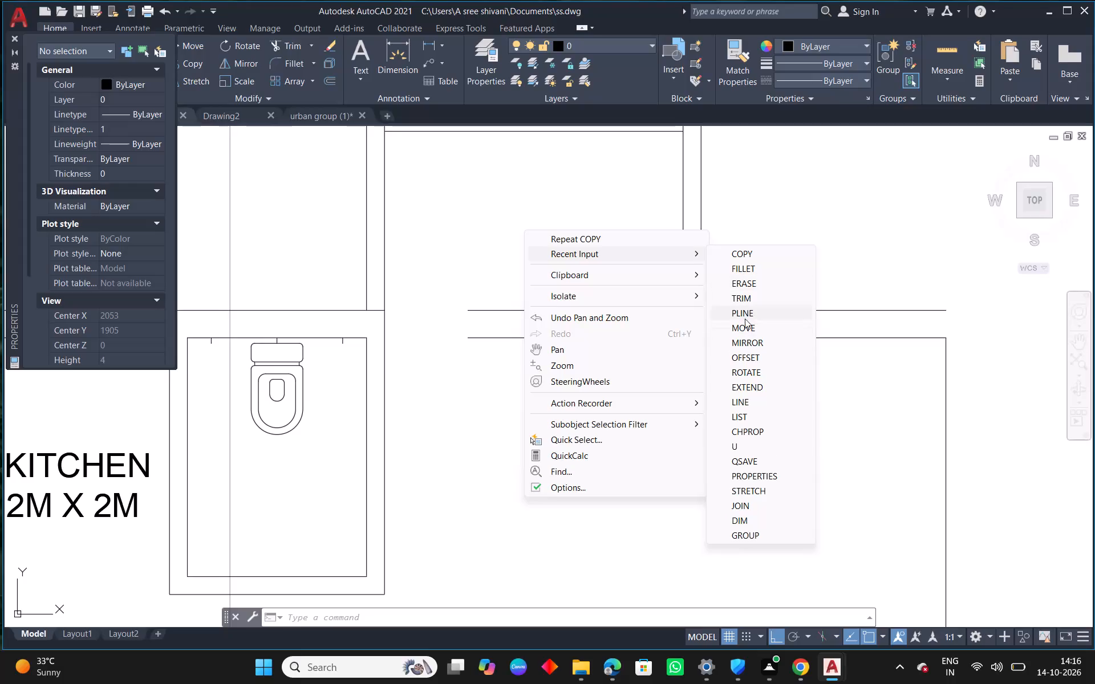
left_click(745, 318)
left_click(471, 338)
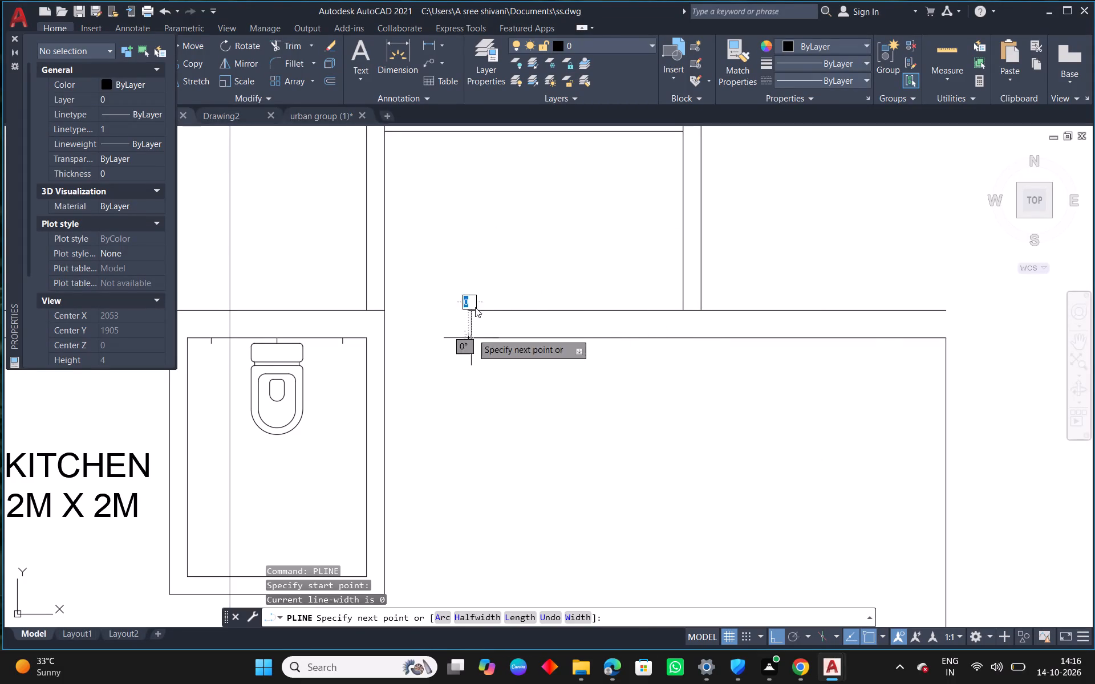
left_click(475, 307)
right_click(475, 307)
left_click(524, 316)
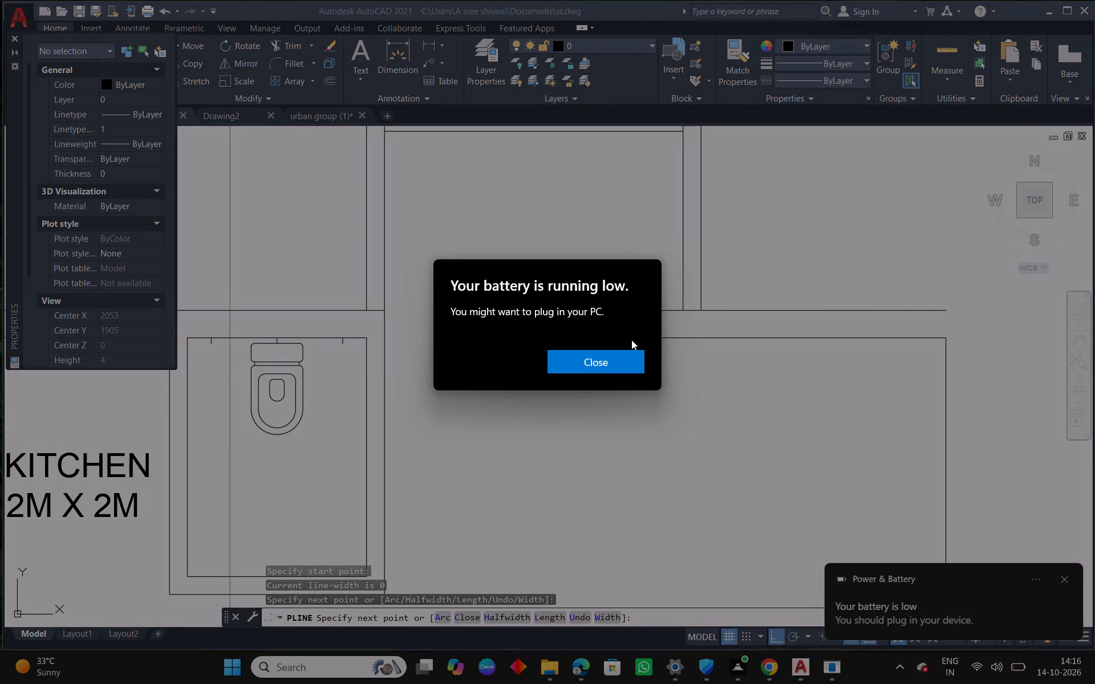
left_click(623, 362)
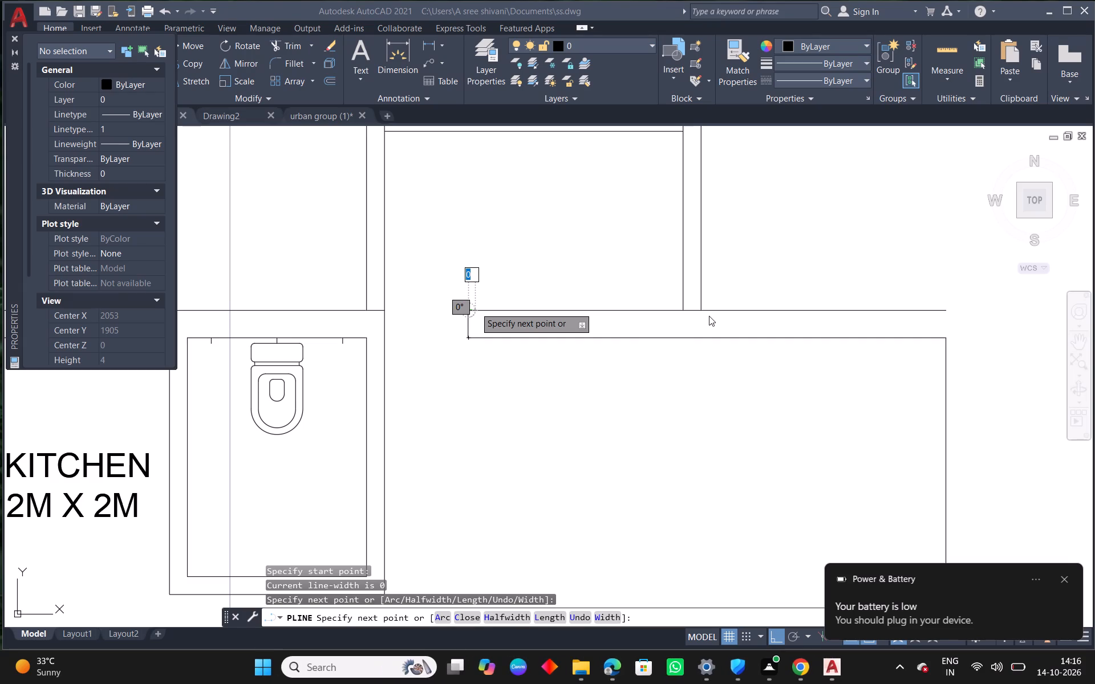
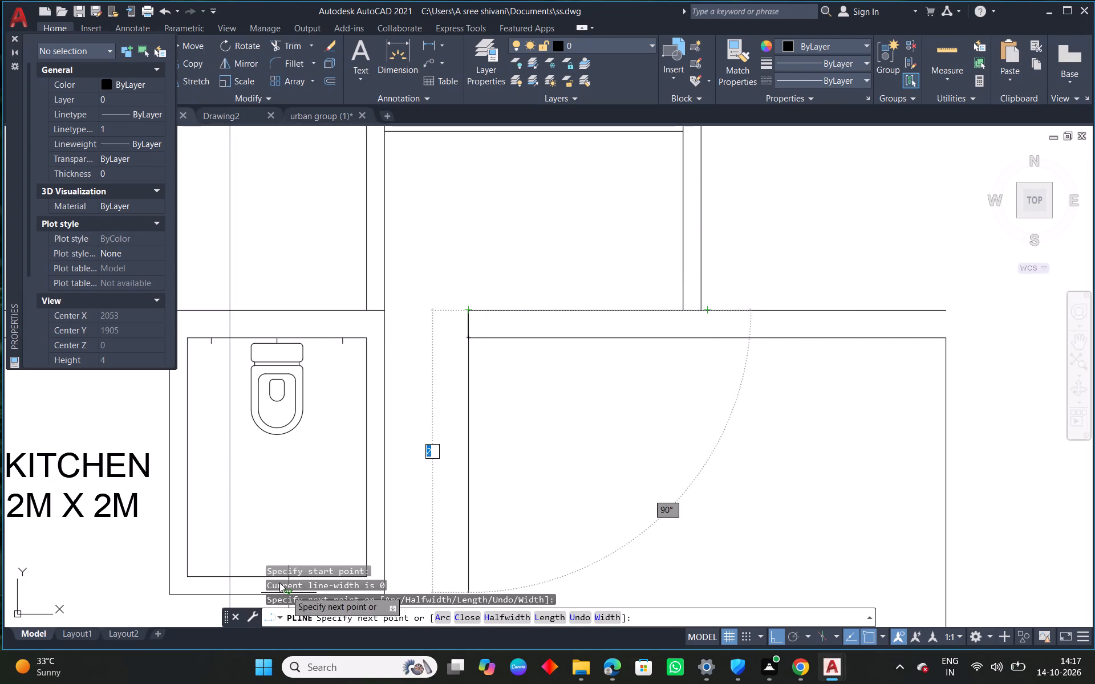
End the polyline at the wall end beside the opening below the second flat's balcony.
left_click_drag(0, 76, 696, 0)
key("Escape")
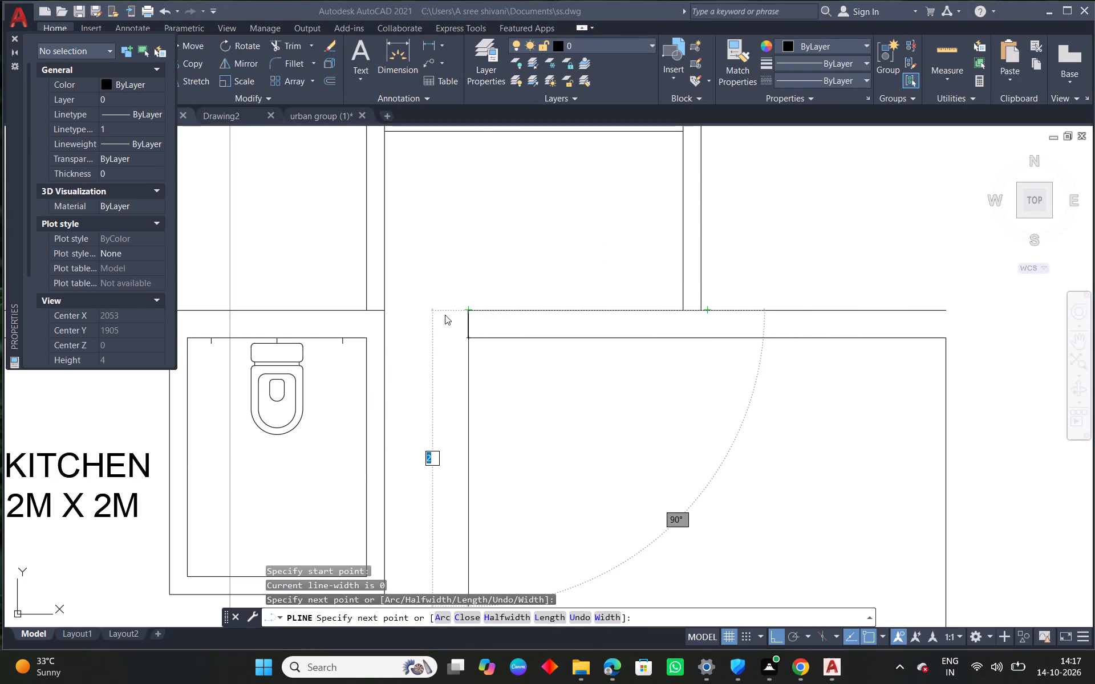
scroll(492, 332, "up", 3)
key("Escape")
left_click(527, 288)
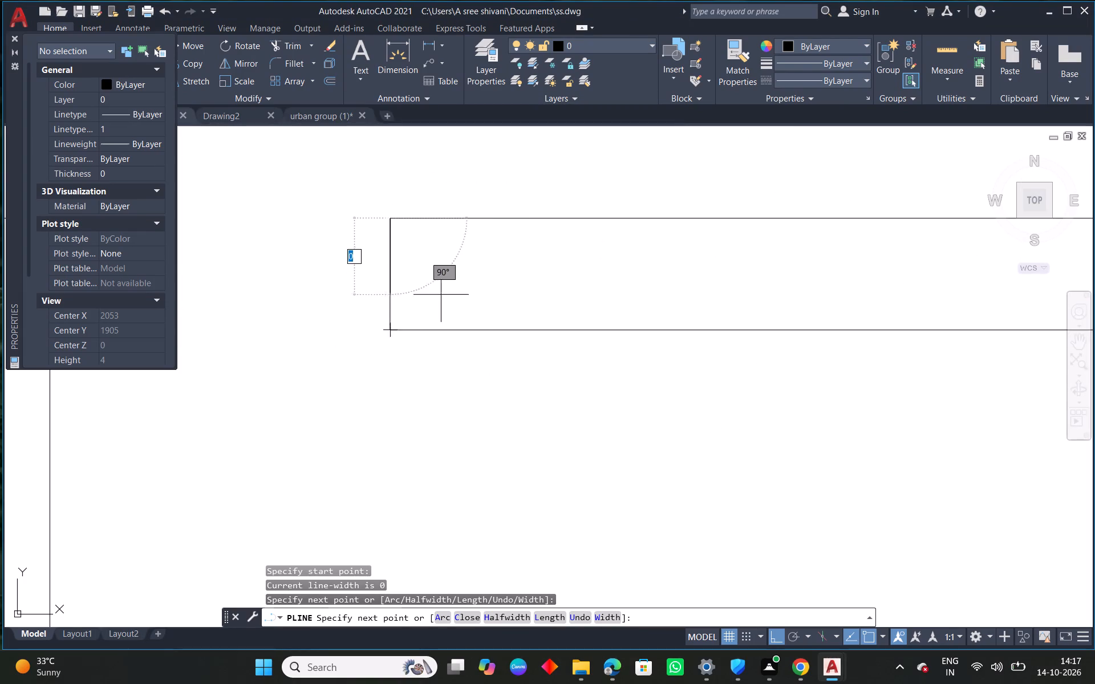
key("Escape")
Offset the second flat's three single exterior wall lines, two vertical and the horizontal one linking them, outward by 0.23.
scroll(504, 404, "down", 6)
middle_click_drag(610, 456, 650, 307)
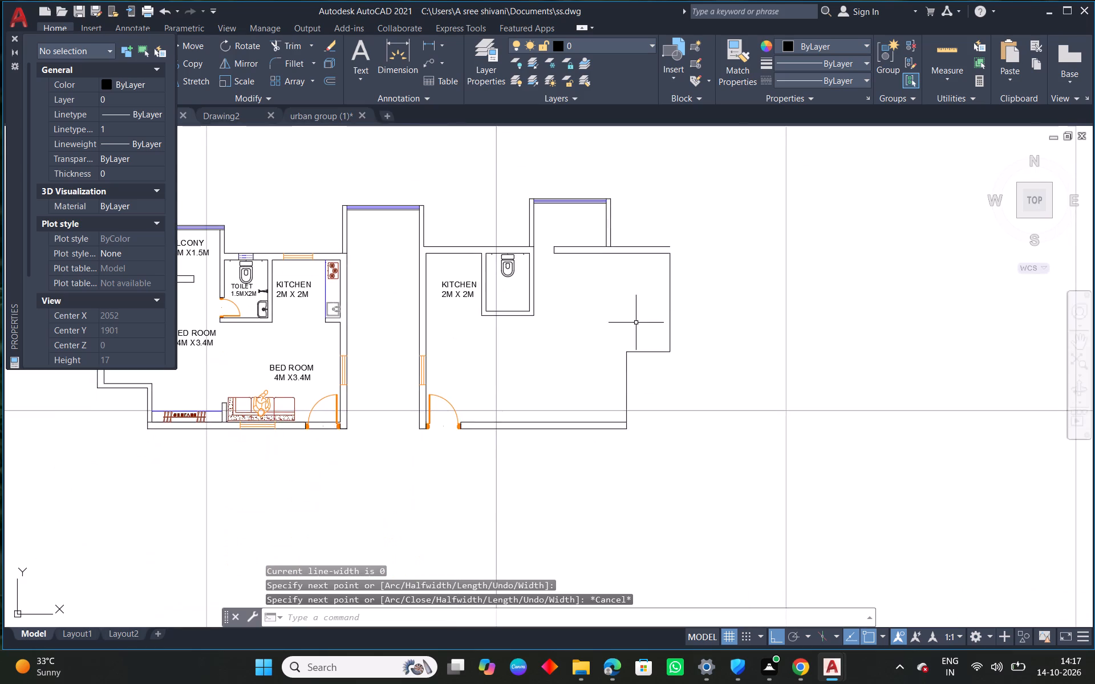
scroll(659, 271, "up", 1)
middle_click_drag(726, 329, 720, 331)
type("o 0.23")
key("Return")
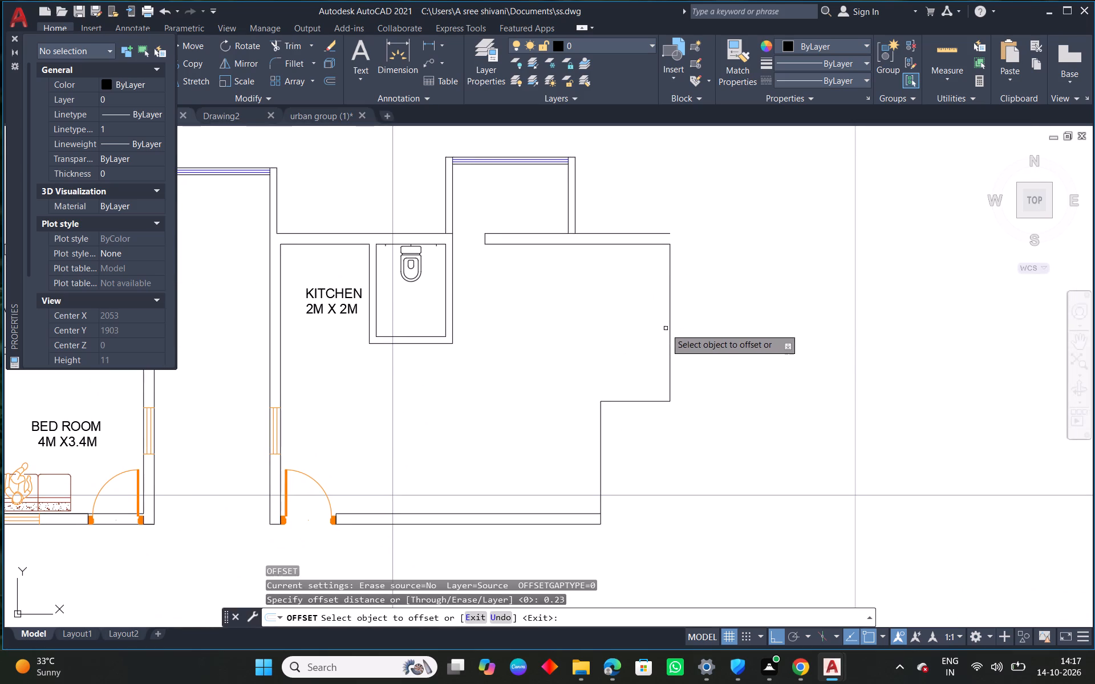
left_click(669, 335)
left_click(737, 332)
left_click_drag(628, 401, 628, 410)
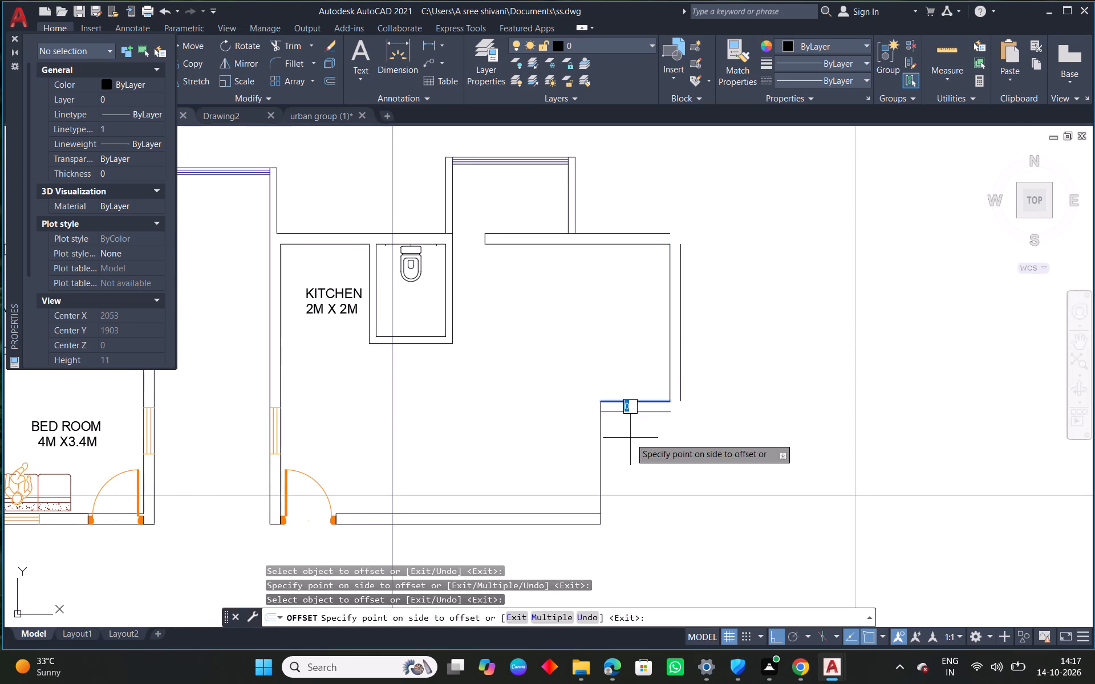
left_click(630, 445)
left_click(601, 466)
left_click(638, 457)
right_click(638, 457)
key("Escape")
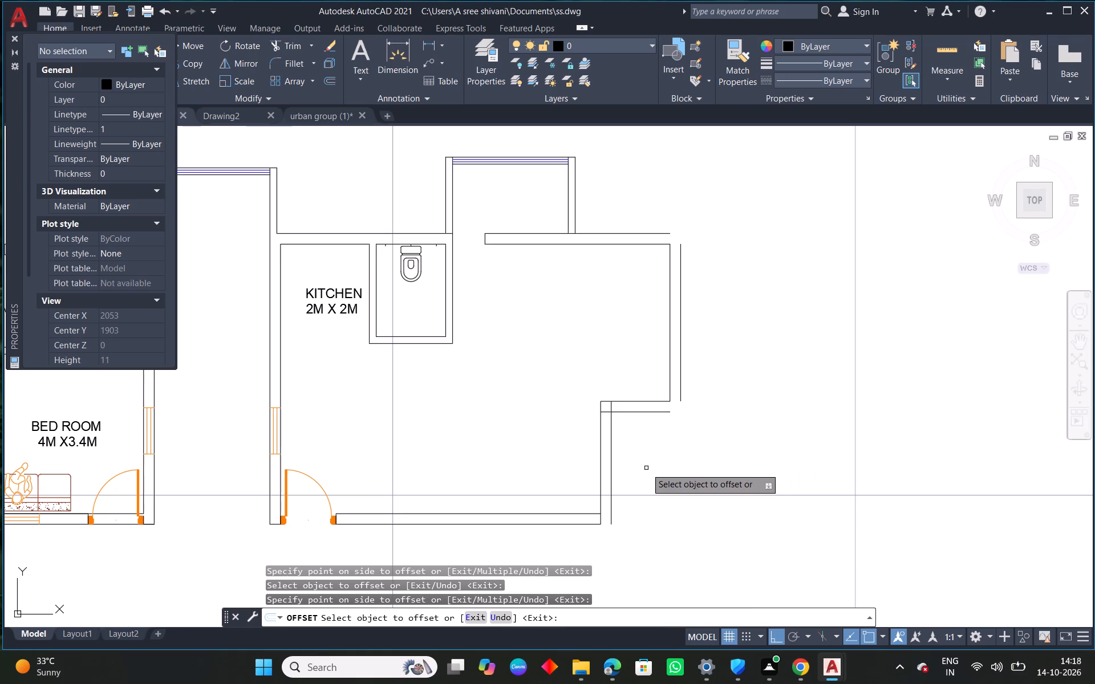
key("Escape")
Fillet the offset wall lines into sharp corners at the recess, the lower outer corner and the upper outer corner.
type("f")
key("space")
left_click(610, 427)
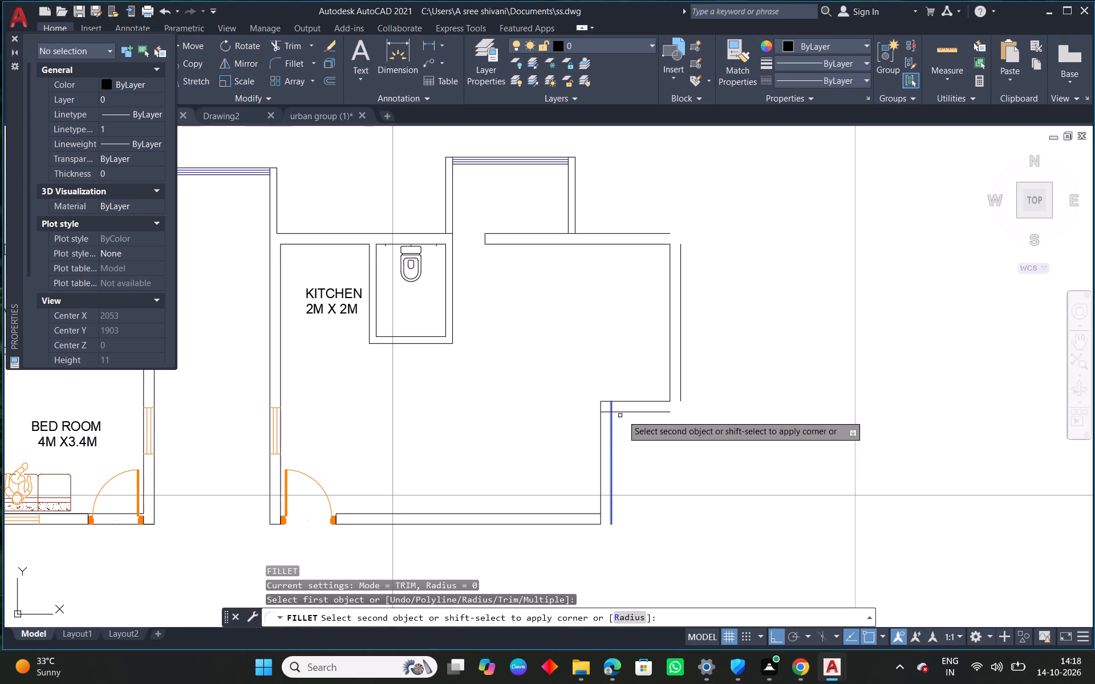
left_click(628, 411)
right_click(628, 411)
left_click(675, 152)
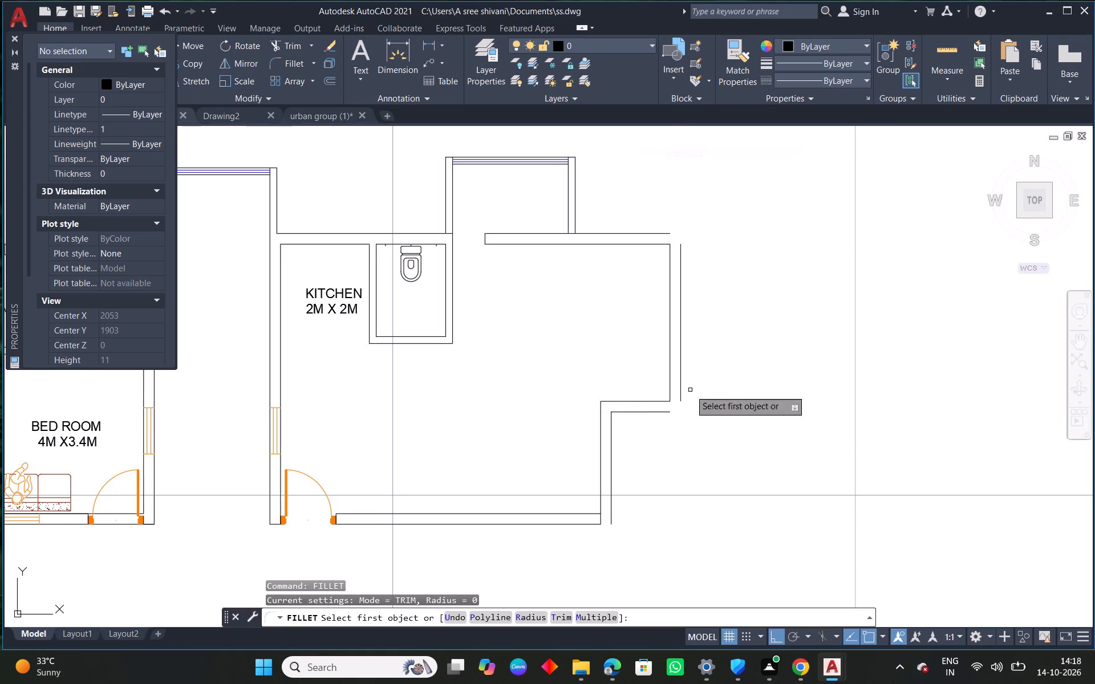
left_click(651, 410)
left_click(680, 383)
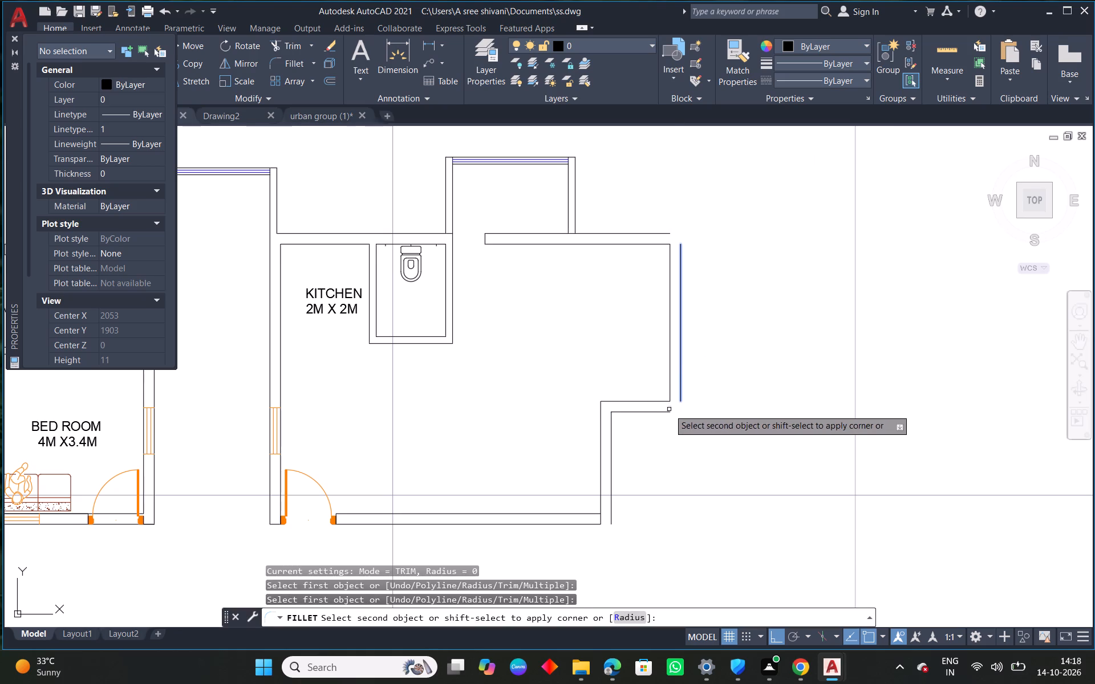
left_click(667, 412)
right_click(708, 138)
left_click(759, 144)
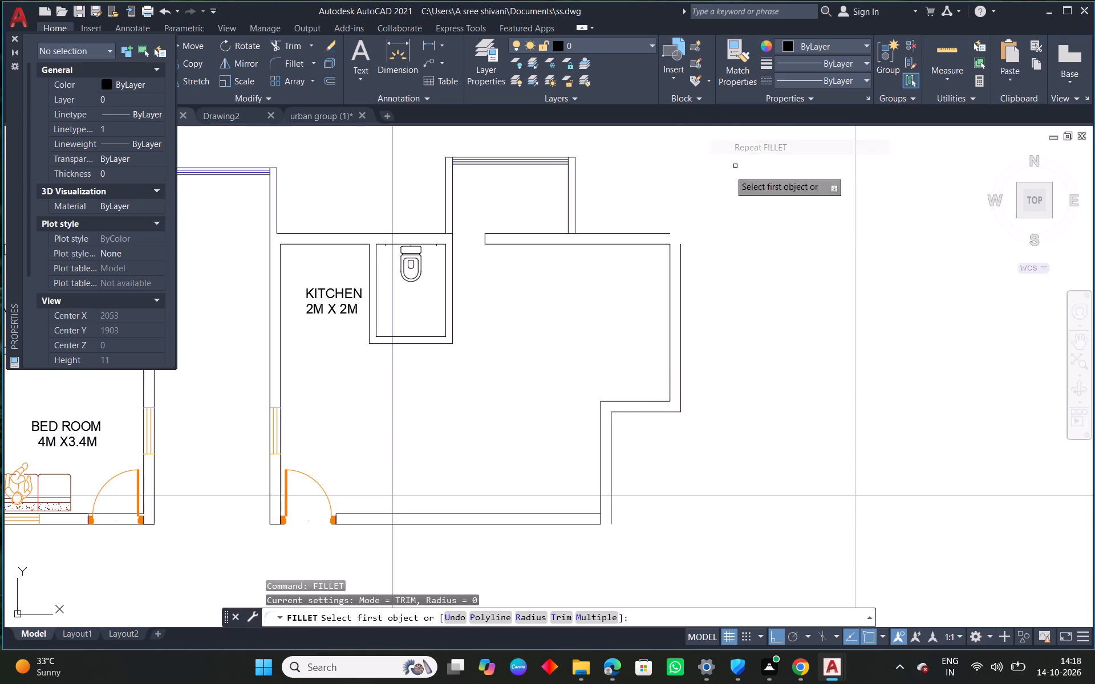
left_click(663, 234)
left_click(682, 254)
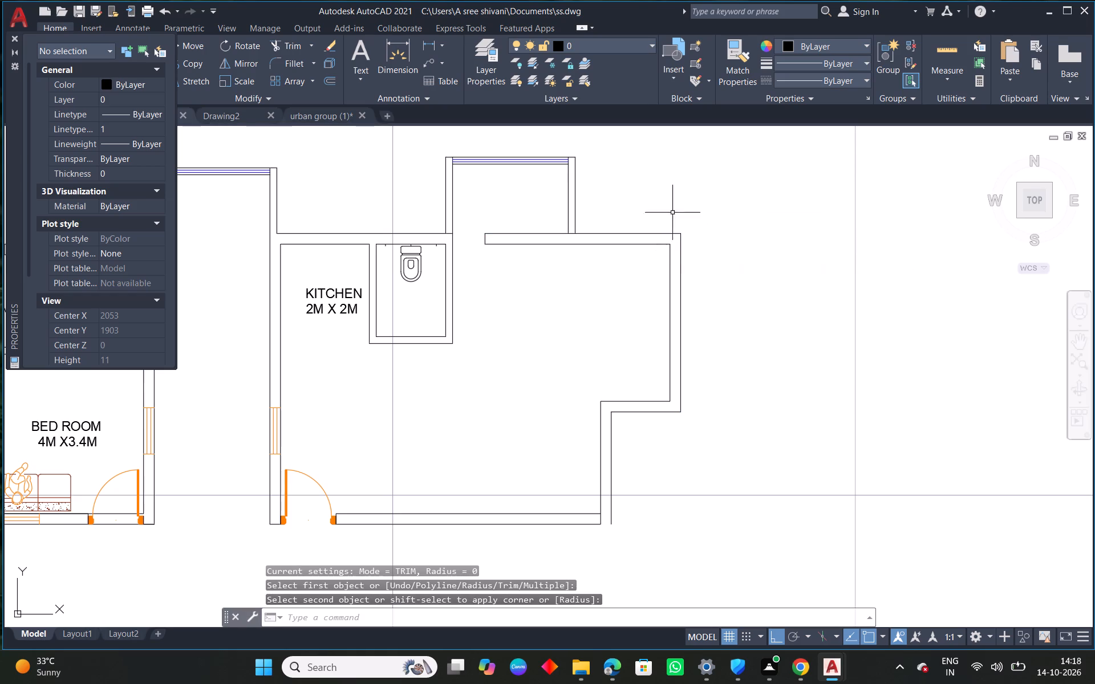
Trim the horizontal wall line between the two faces of the balcony's side wall where they meet.
right_click(661, 187)
left_click(698, 213)
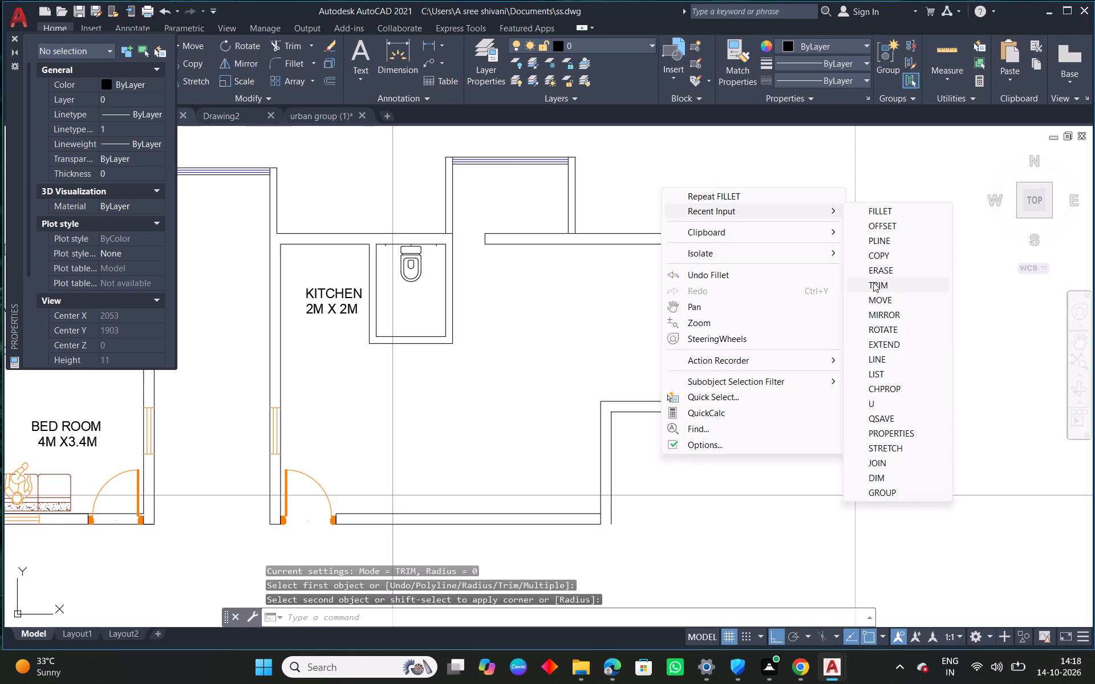
left_click(873, 282)
scroll(575, 229, "up", 3)
left_click(564, 244)
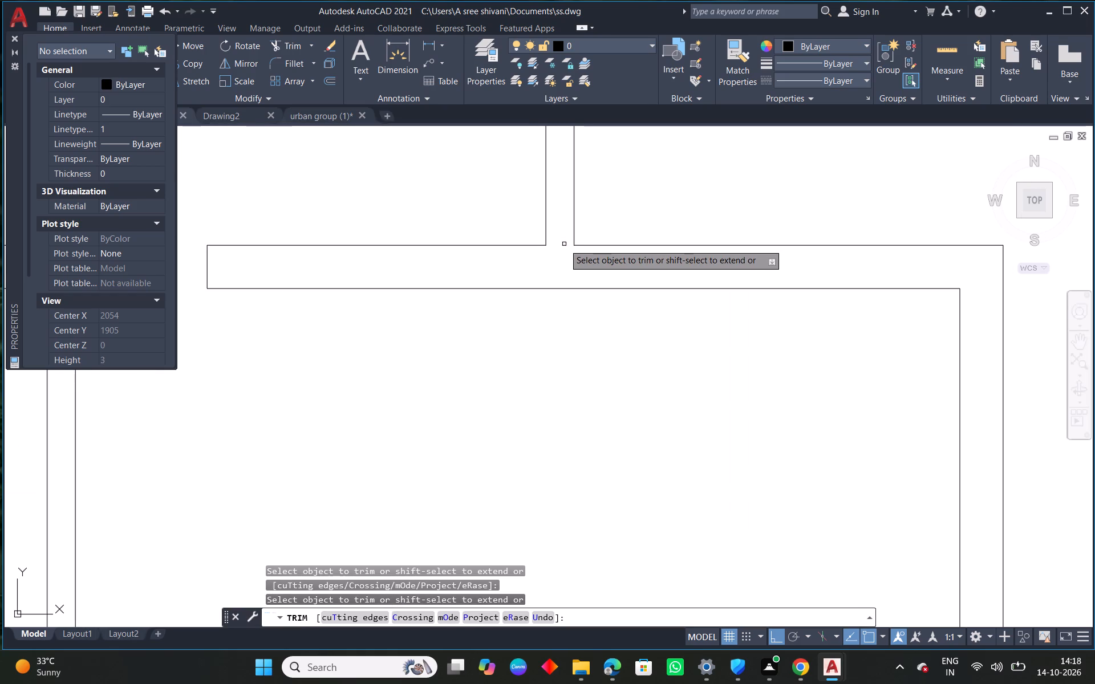
right_click(564, 244)
left_click(604, 250)
Fillet the outer wall lines and the inner wall lines together at the bottom corner farthest from the second flat's door.
scroll(603, 252, "down", 3)
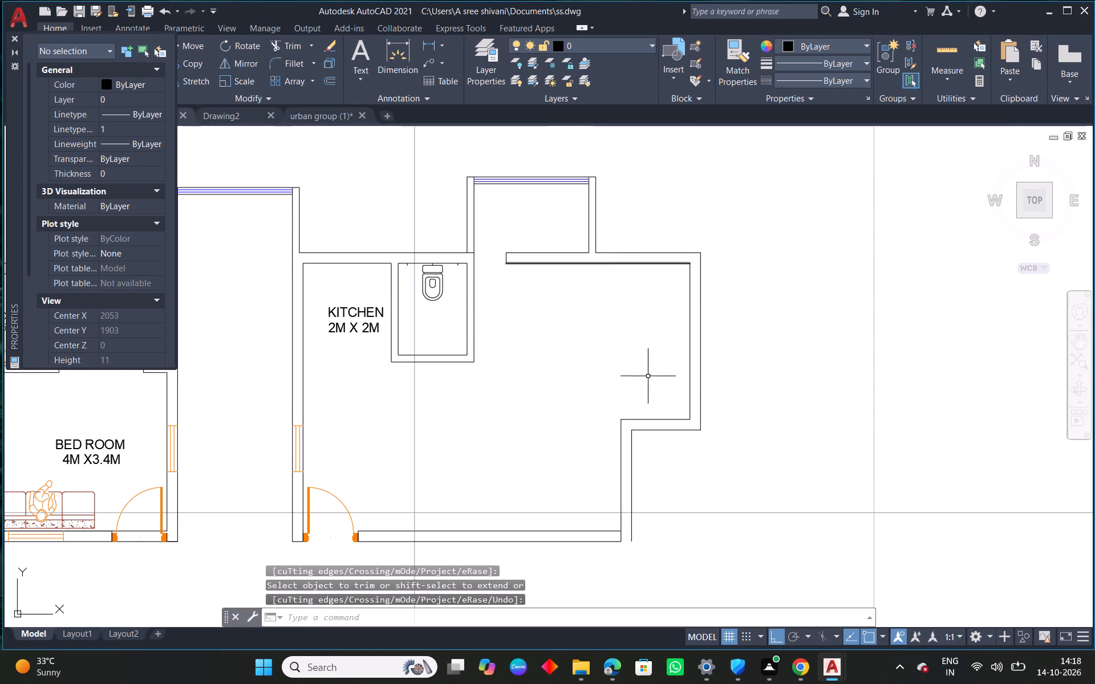
middle_click_drag(657, 396, 679, 266)
scroll(624, 373, "up", 2)
middle_click_drag(639, 332, 616, 246)
scroll(639, 332, "up", 1)
right_click(521, 213)
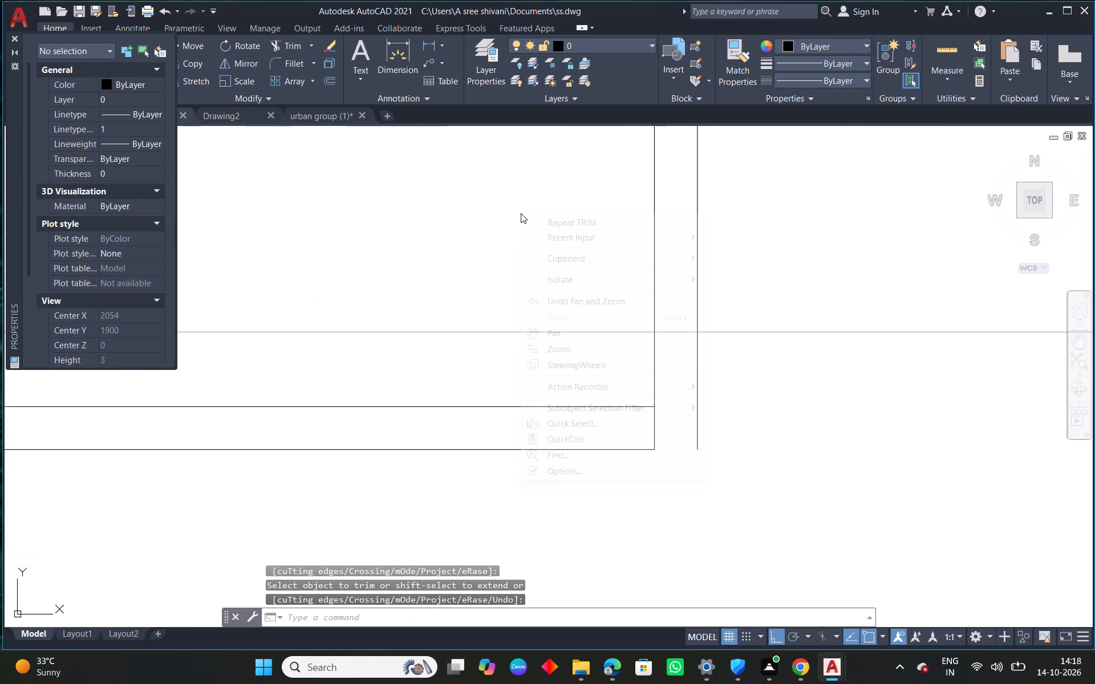
left_click(594, 237)
left_click(749, 258)
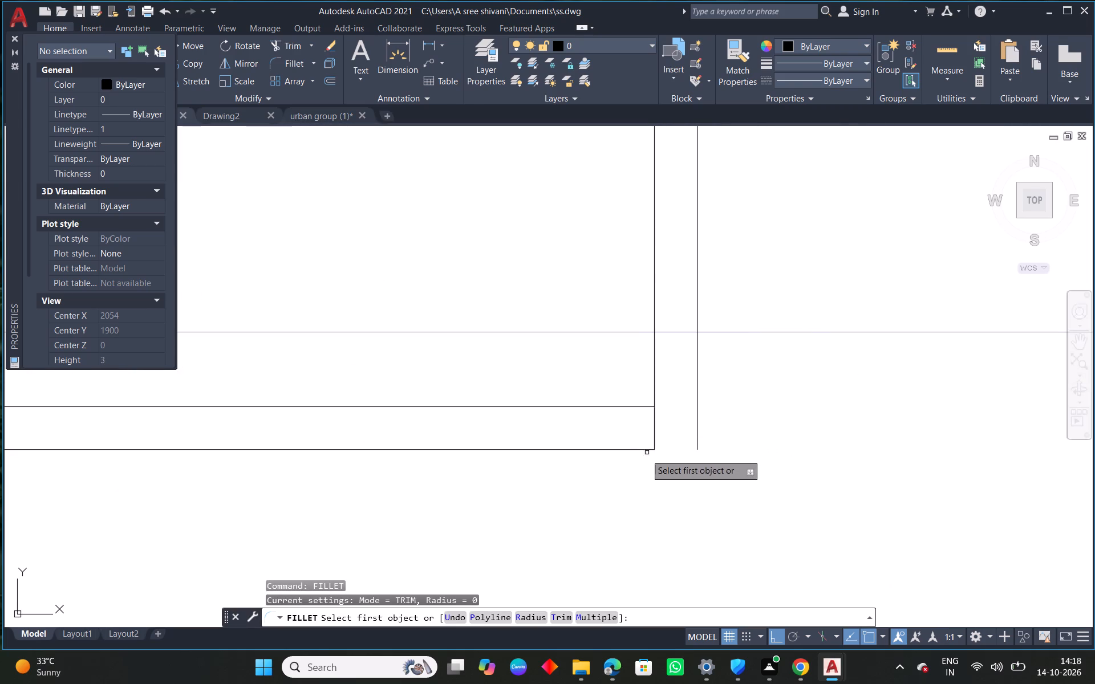
left_click(639, 450)
left_click(696, 434)
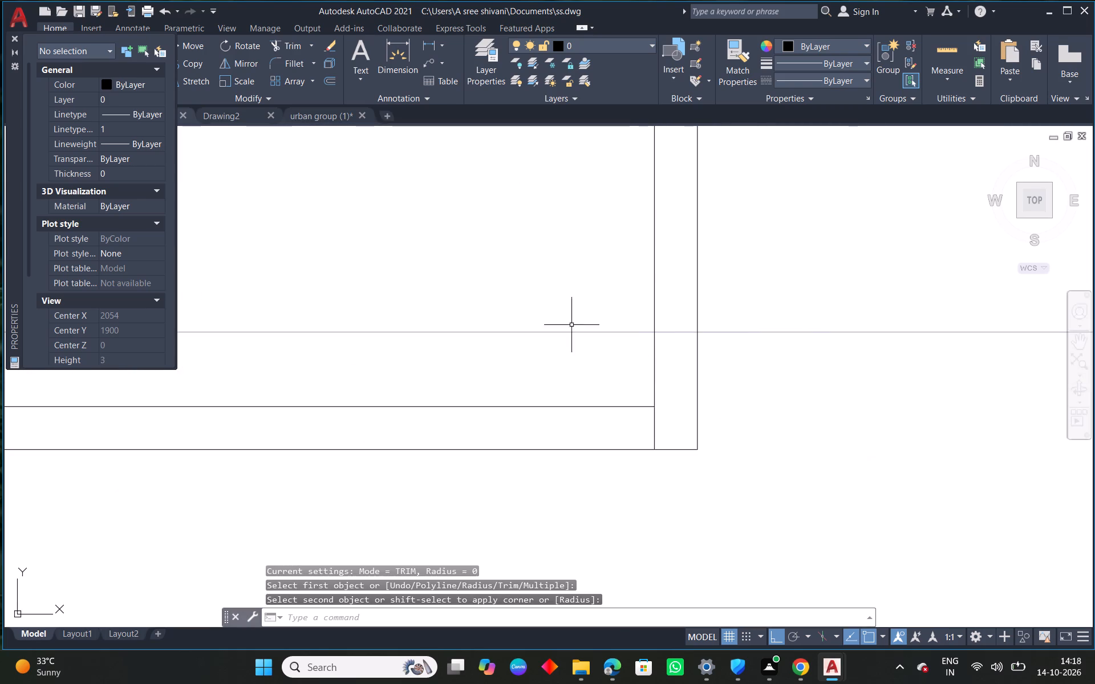
right_click(464, 265)
left_click(505, 275)
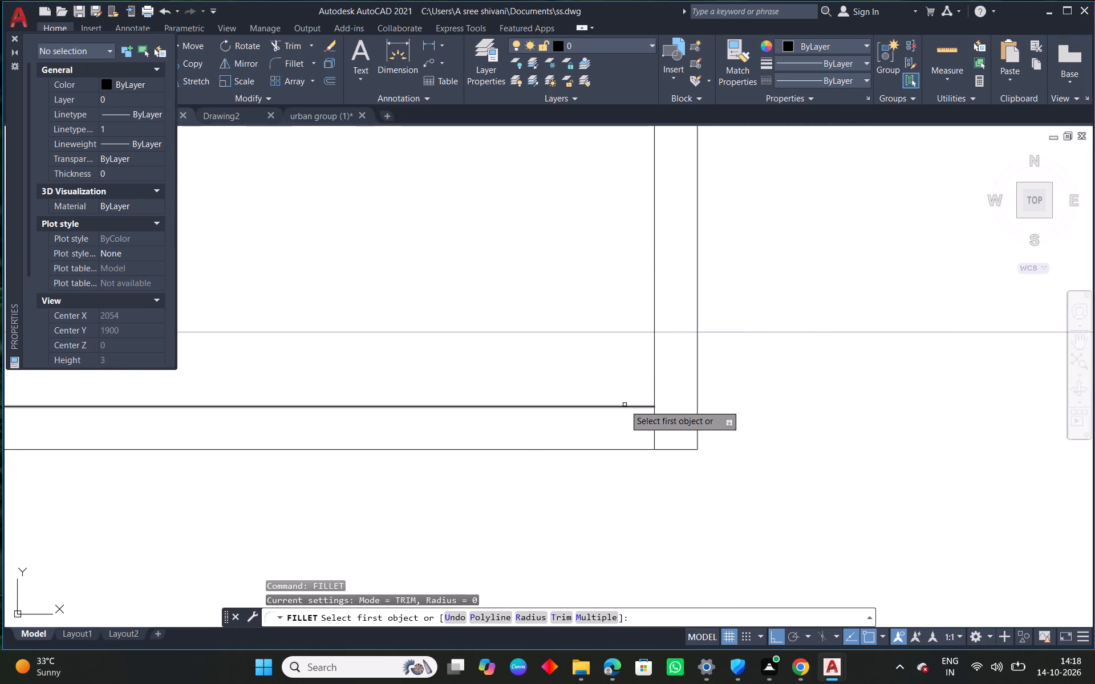
left_click(625, 406)
left_click(655, 365)
Copy the furnished flat's kitchen counter, with its stove and sink, horizontally into the gap between the two flats.
scroll(612, 368, "down", 5)
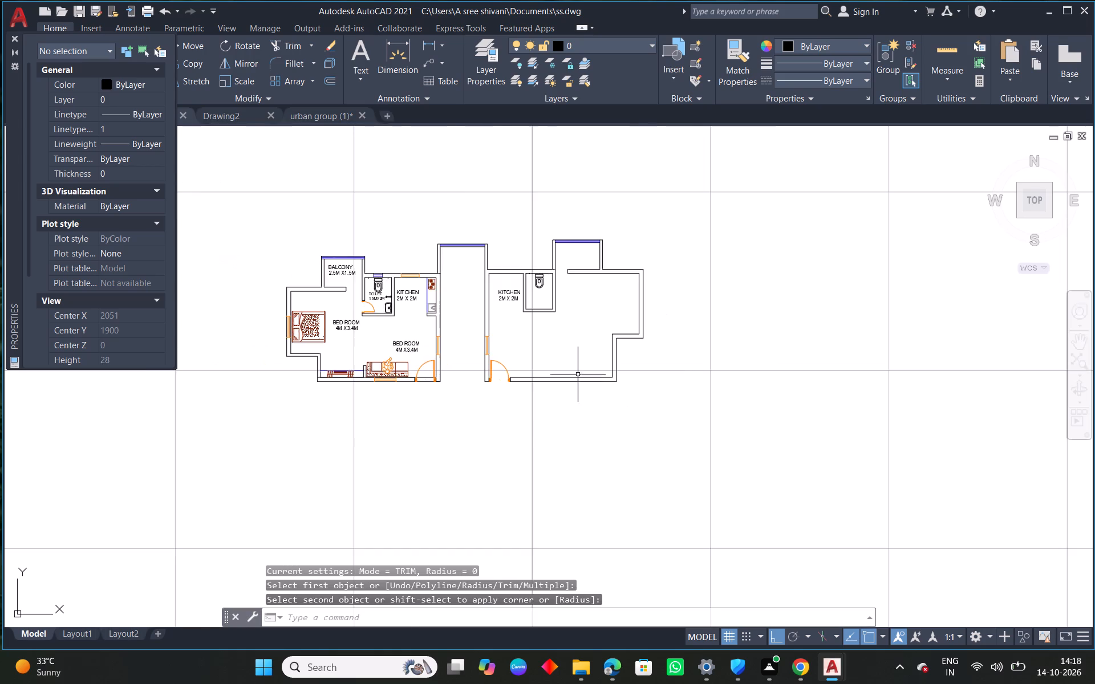
scroll(558, 326, "up", 2)
middle_click_drag(613, 392, 658, 431)
middle_click_drag(531, 369, 616, 337)
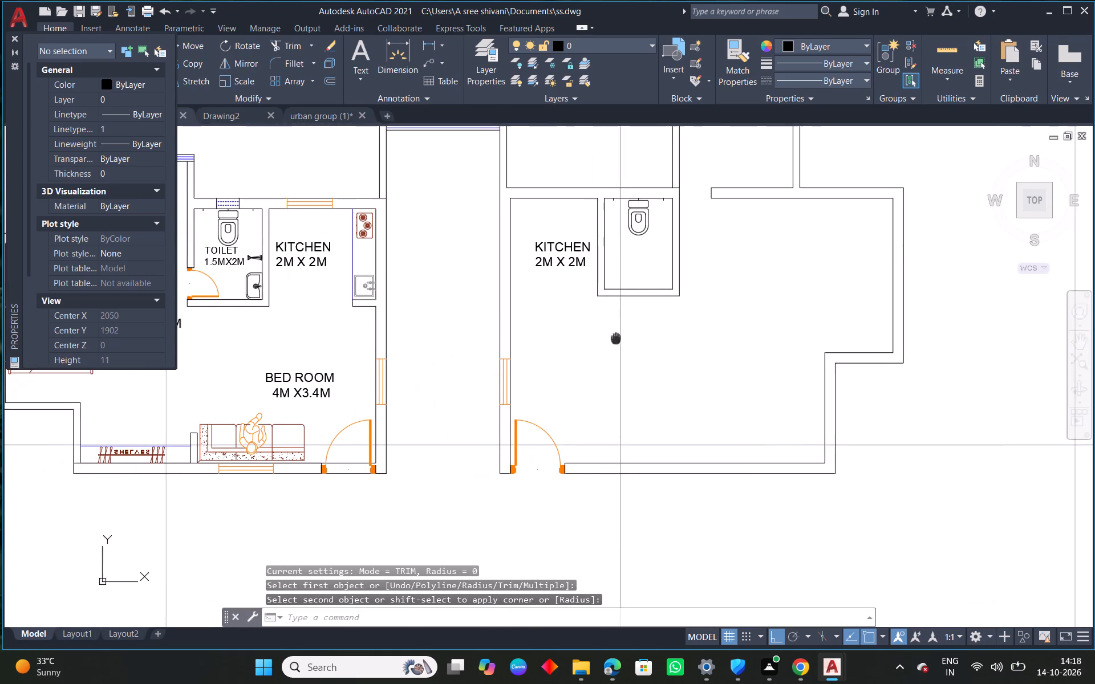
middle_click_drag(616, 337, 619, 337)
middle_click_drag(384, 295, 471, 301)
scroll(432, 344, "up", 1)
middle_click_drag(463, 319, 463, 336)
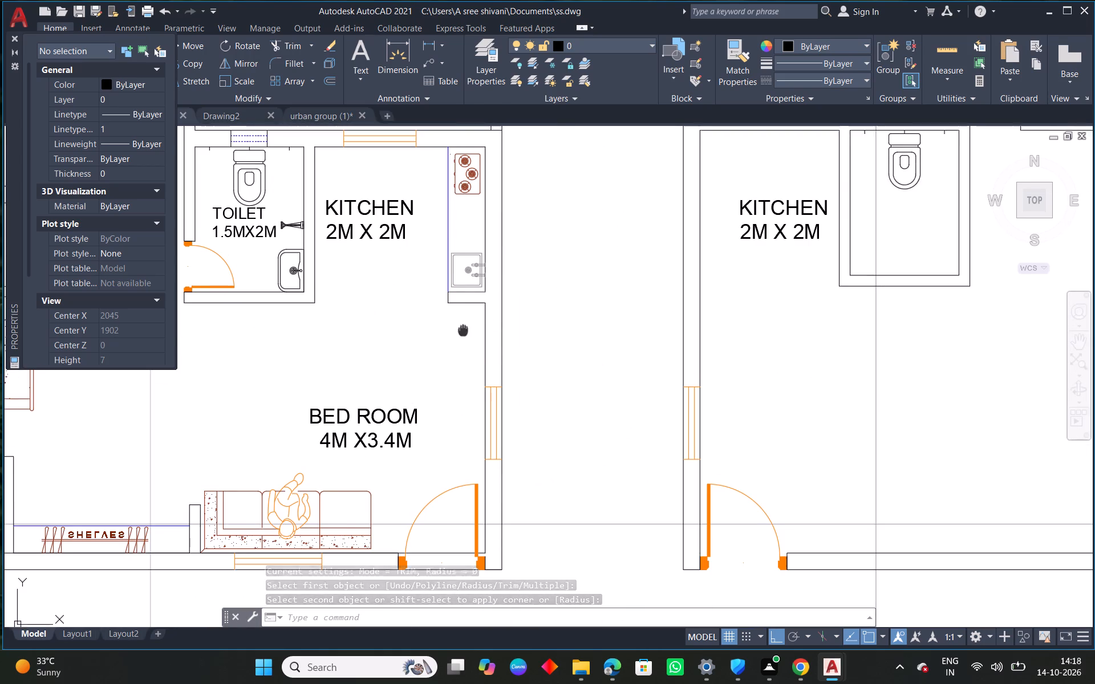
middle_click_drag(463, 336, 460, 364)
left_click_drag(464, 363, 457, 332)
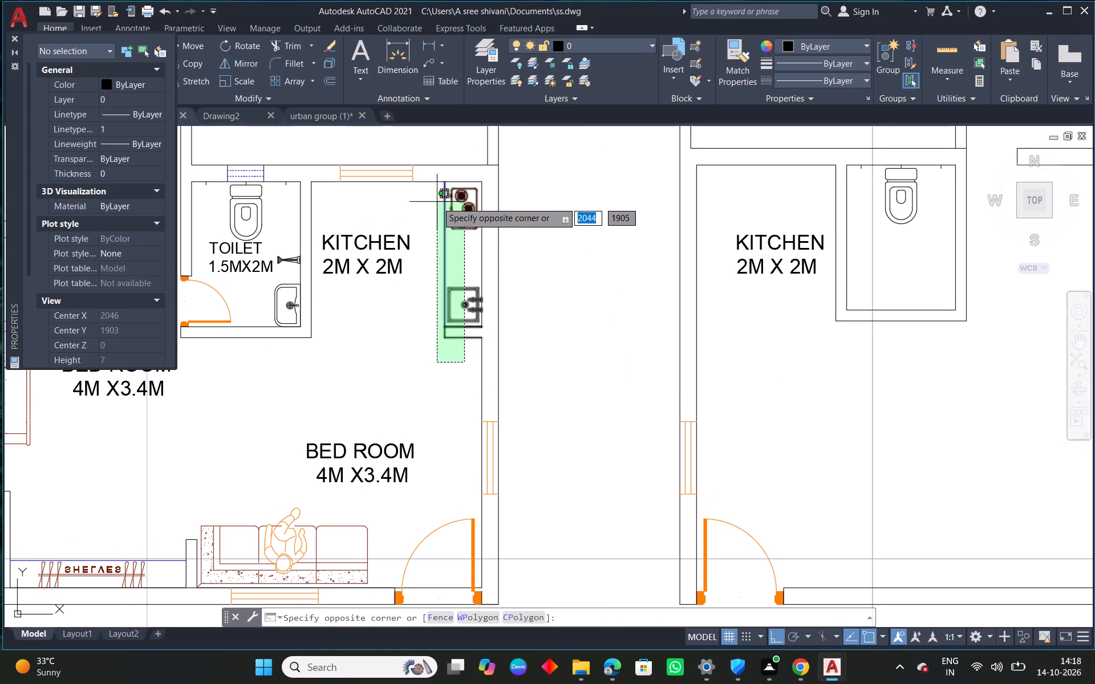
left_click(437, 202)
right_click(437, 202)
left_click(490, 227)
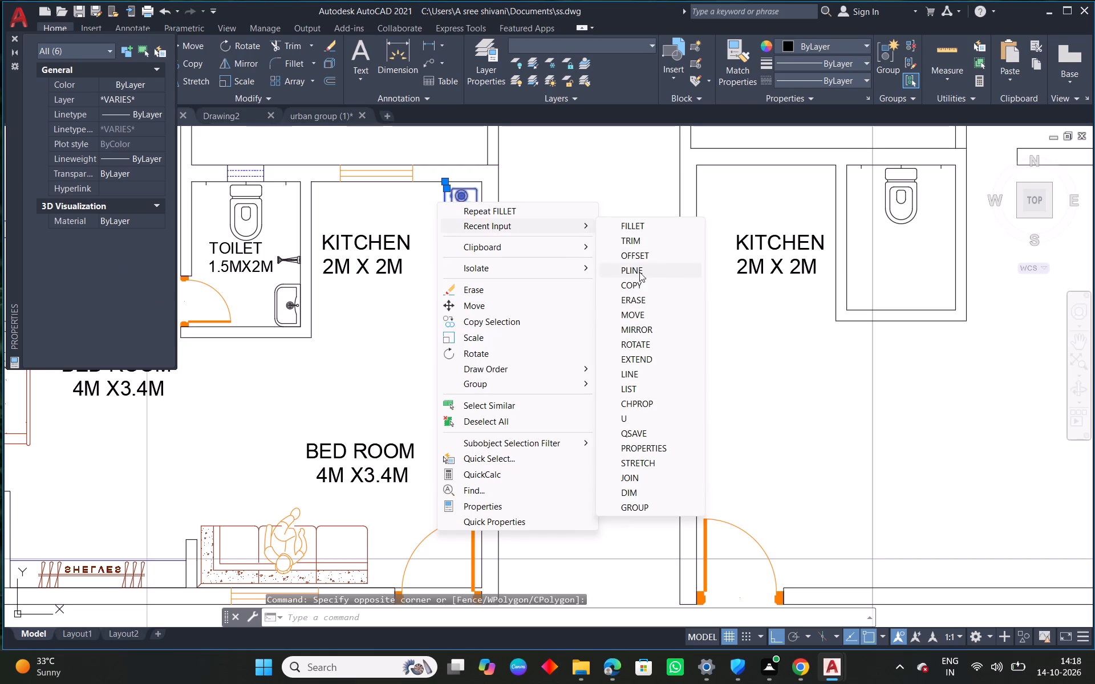
left_click(631, 286)
left_click(442, 337)
left_click(567, 341)
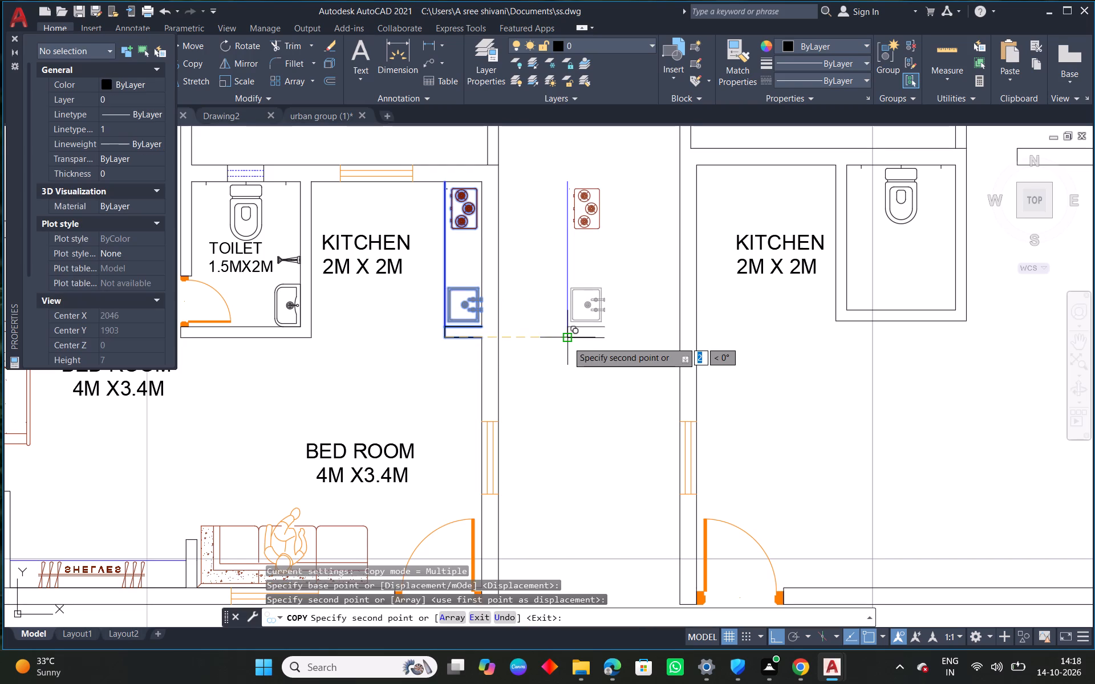
right_click(567, 341)
left_click(601, 351)
Mirror the copied counter, stove and sink about a vertical line through the counter's end, erasing the source objects.
left_click_drag(617, 162, 613, 188)
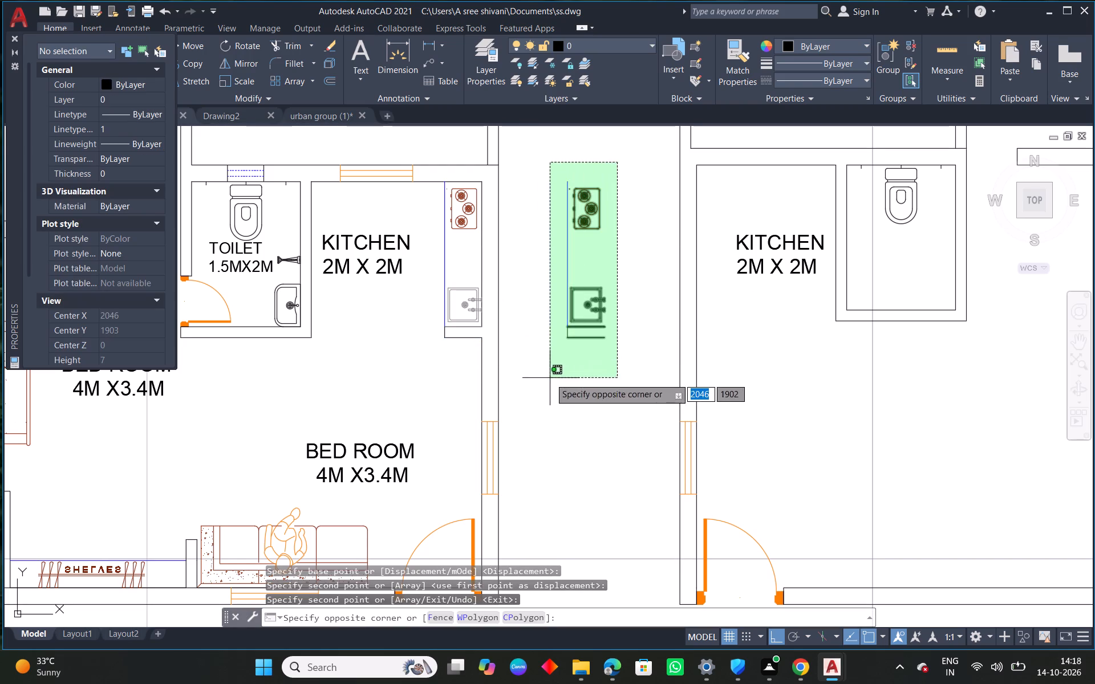
left_click(546, 378)
right_click(561, 295)
left_click(642, 321)
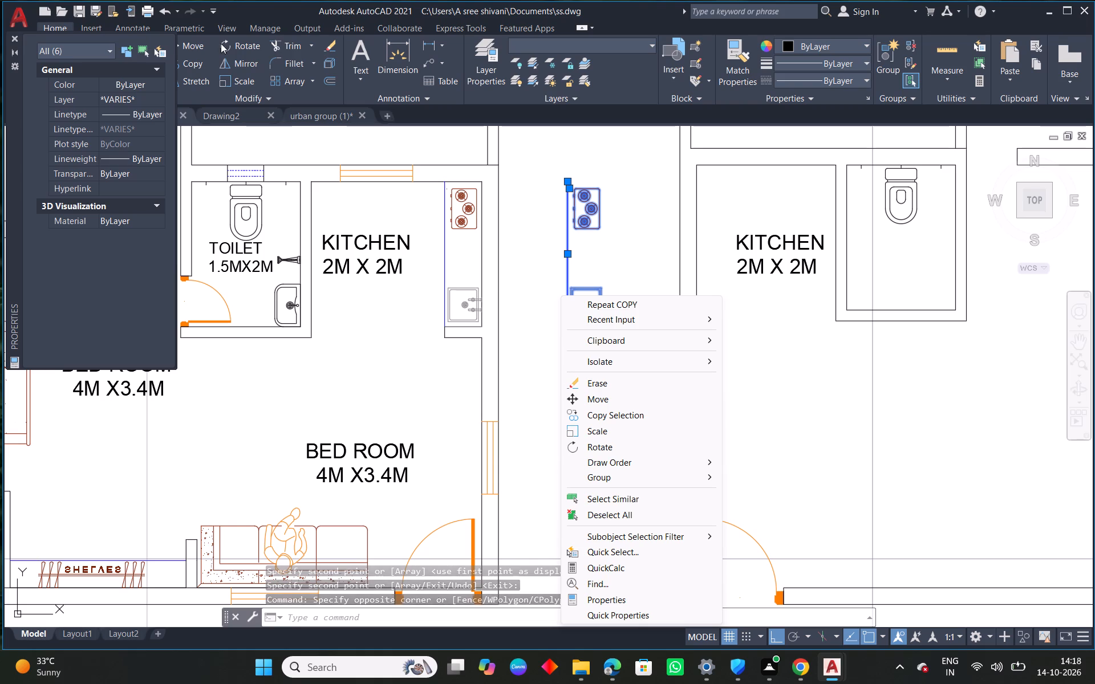
left_click(218, 59)
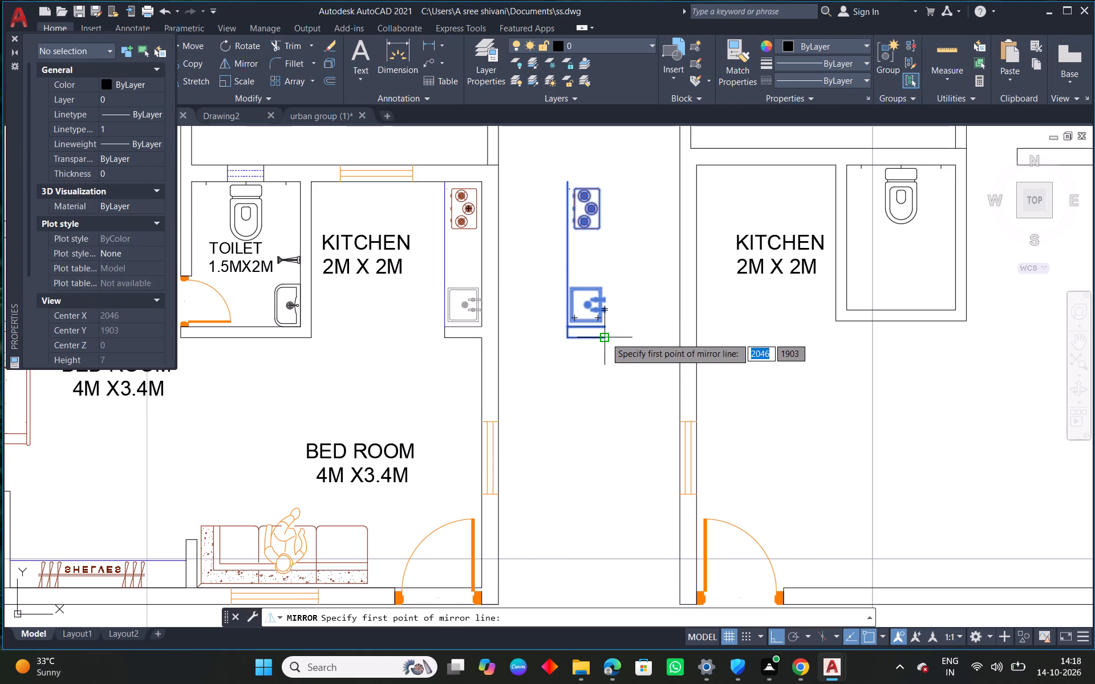
left_click(606, 337)
left_click(605, 325)
left_click_drag(638, 360, 605, 325)
Move the mirrored counter, stove and sink from its lower corner onto the inner wall face of the second flat's kitchen.
left_click(643, 174)
left_click(603, 349)
right_click(571, 295)
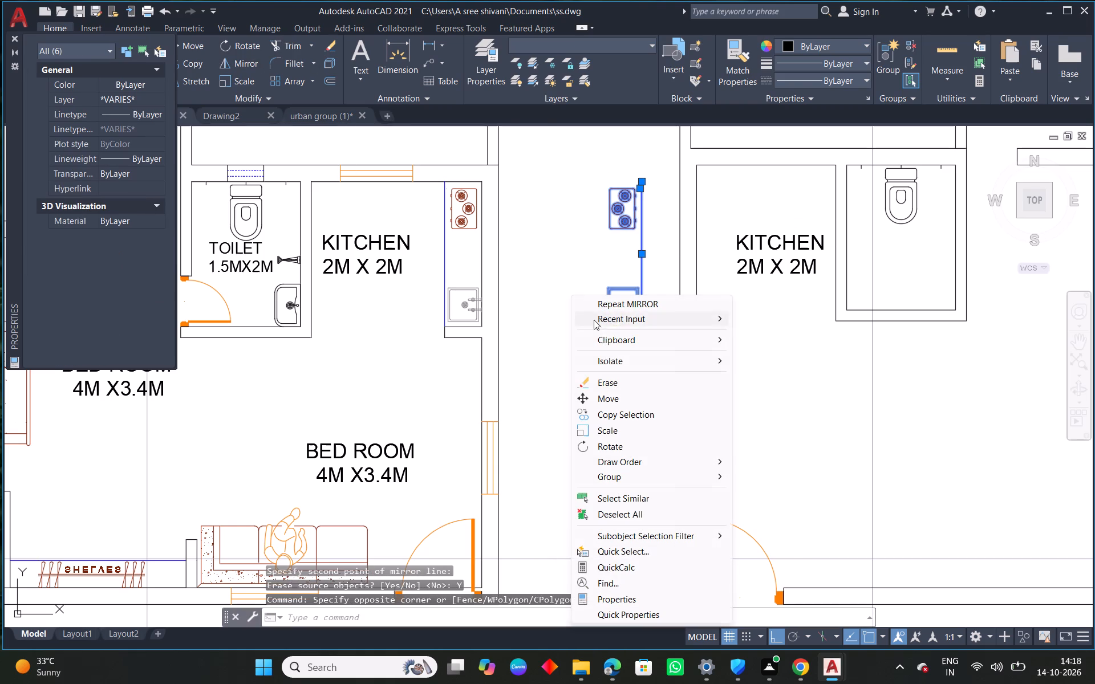
left_click(619, 397)
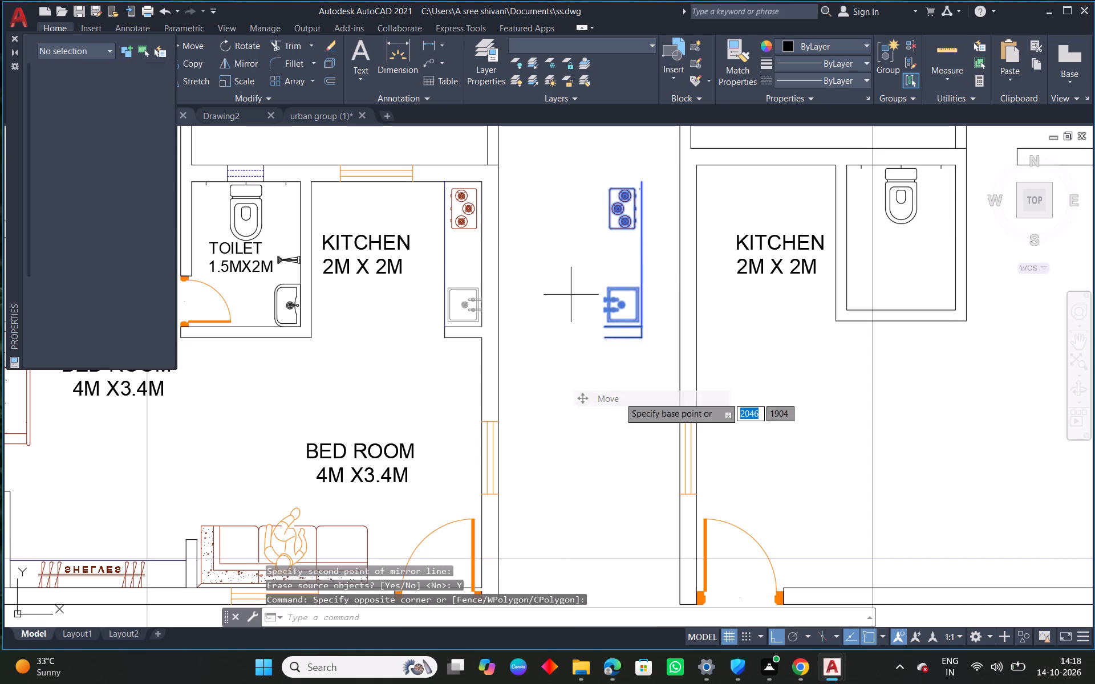
left_click(606, 340)
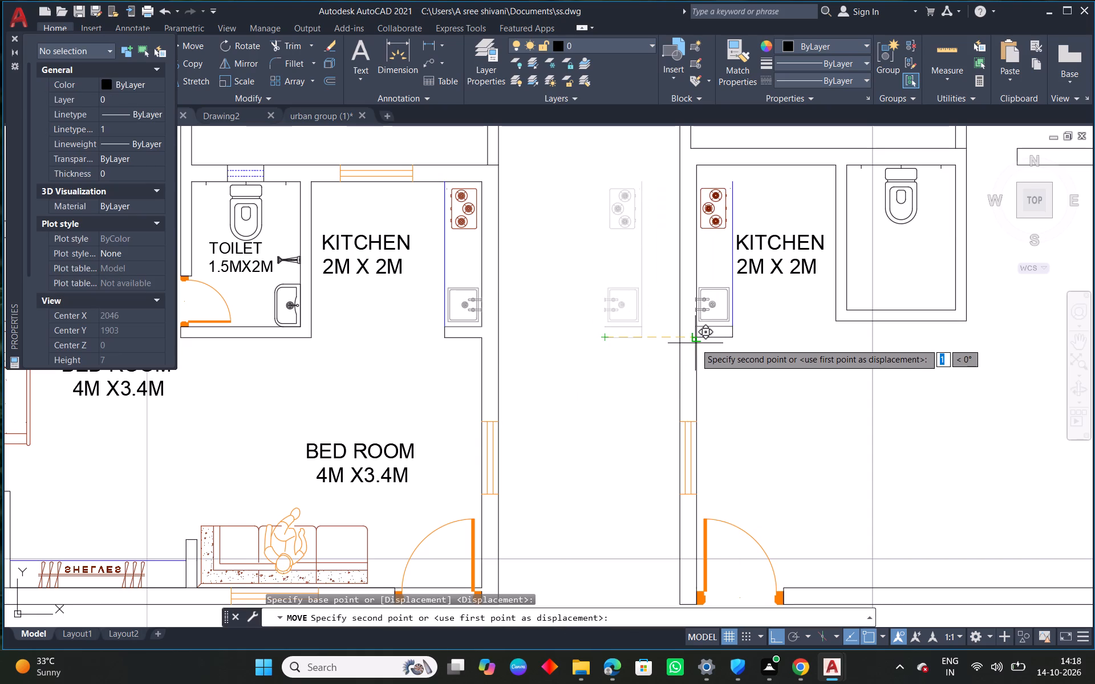
left_click(695, 339)
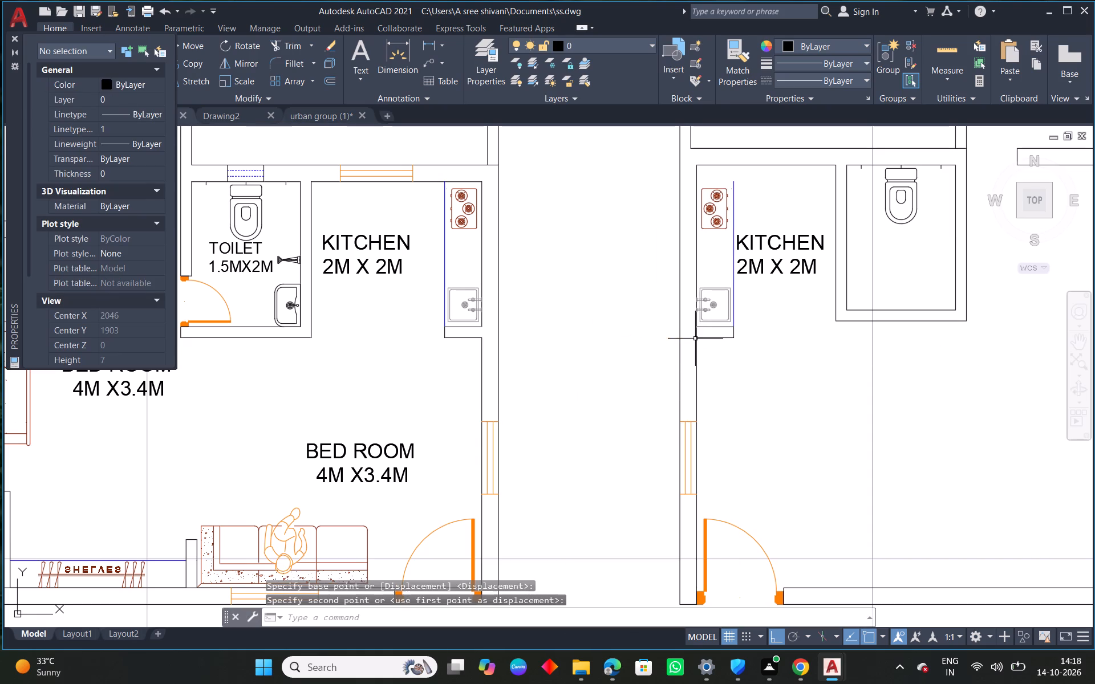
Extend the second kitchen's counter edge line up to the upper wall.
right_click(527, 210)
left_click(590, 239)
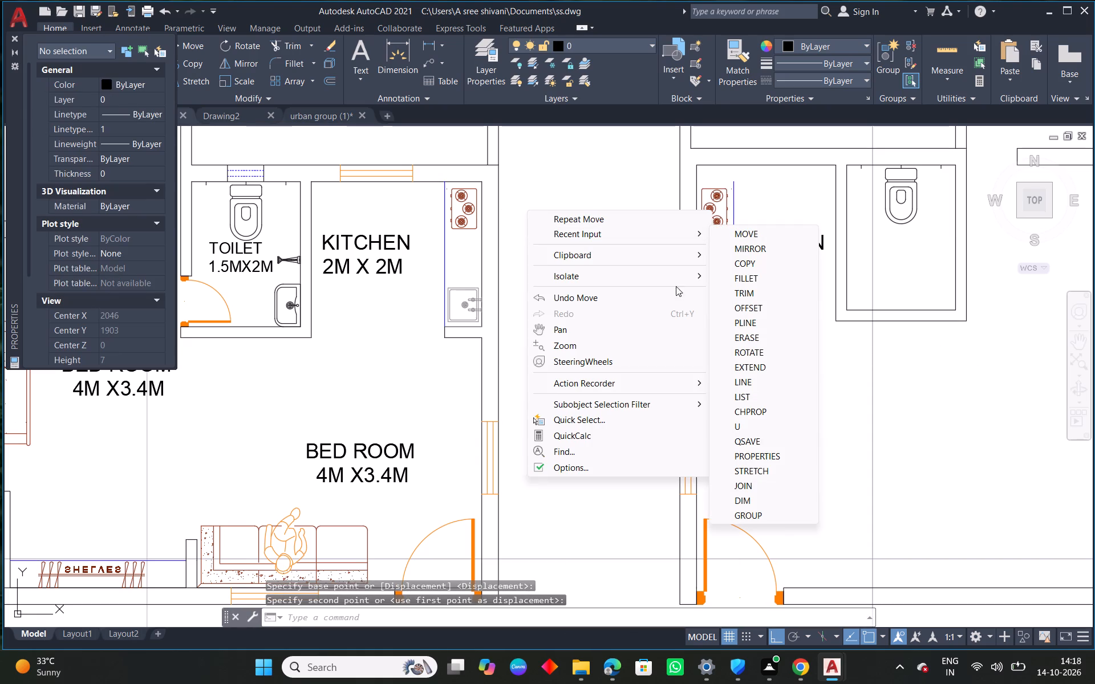
left_click(745, 374)
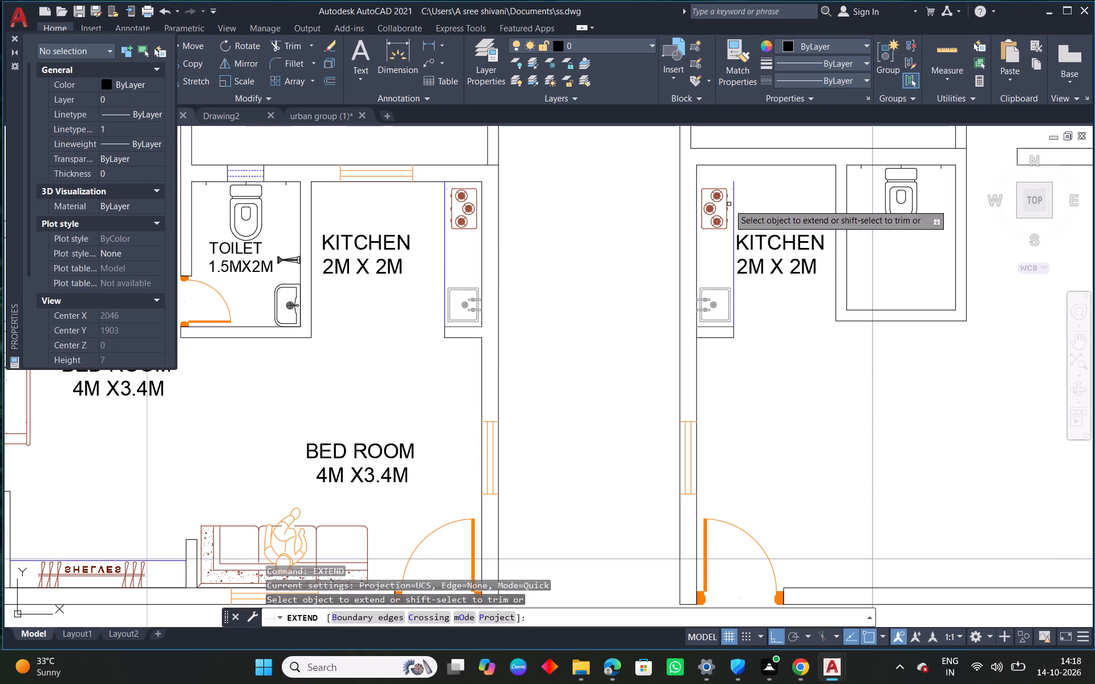
left_click(733, 192)
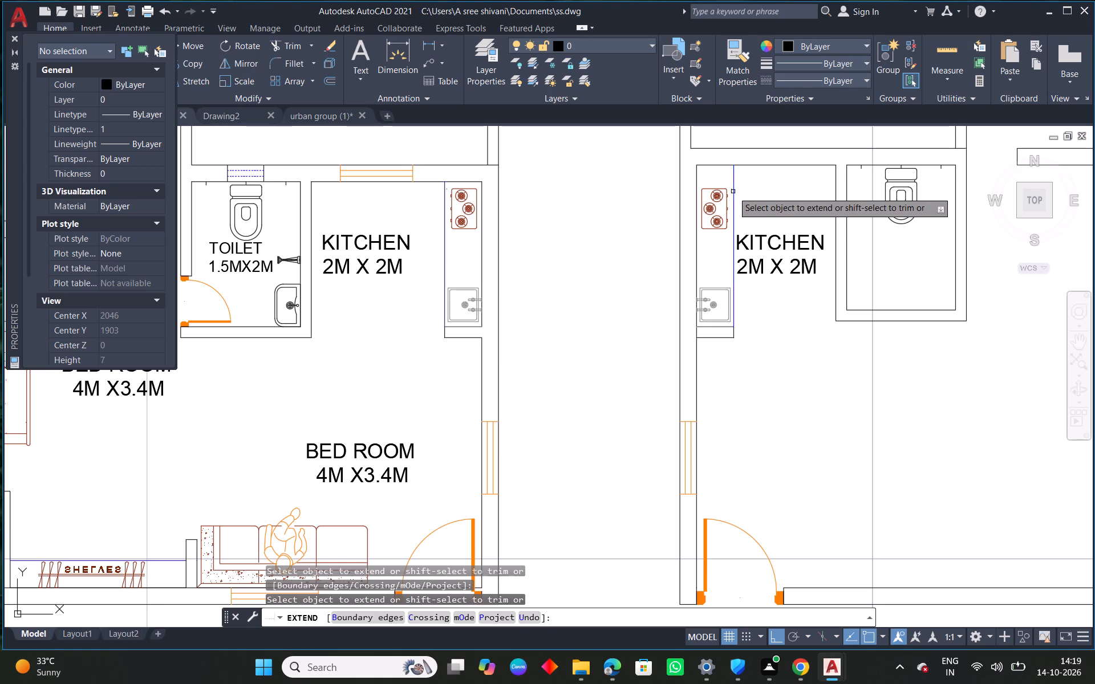
right_click(733, 192)
left_click(770, 207)
scroll(702, 309, "down", 2)
middle_click_drag(804, 352, 732, 304)
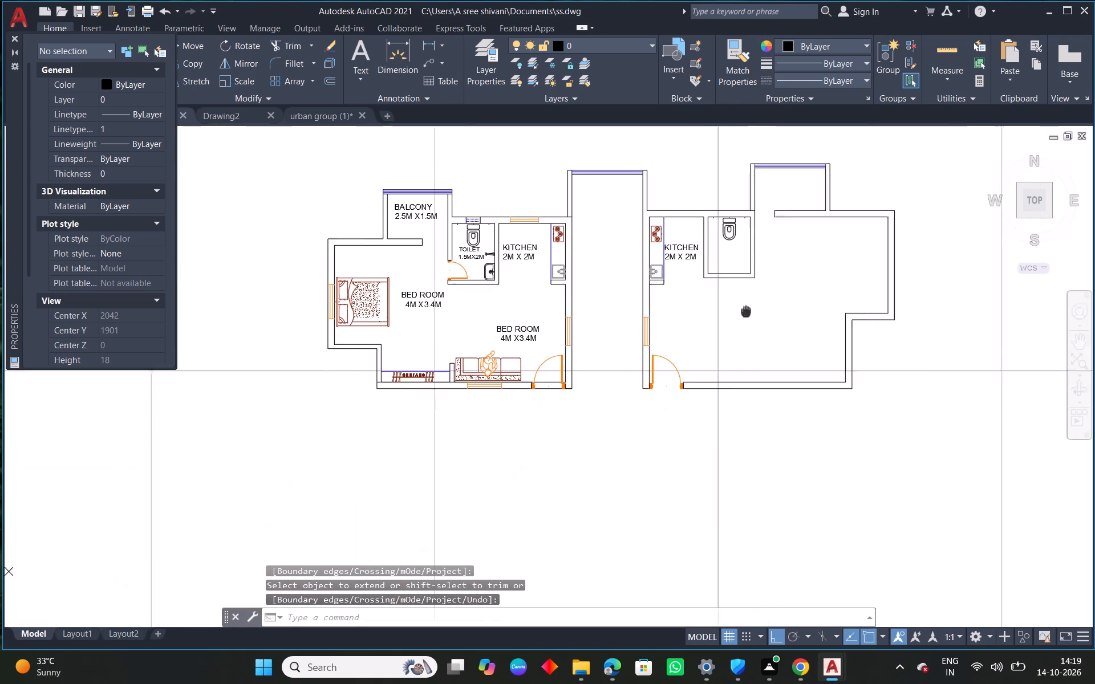
Fillet the outer upper wall line above the second flat's toilet with the adjoining balcony wall line into a sharp corner.
middle_click_drag(732, 304, 662, 296)
scroll(675, 173, "up", 3)
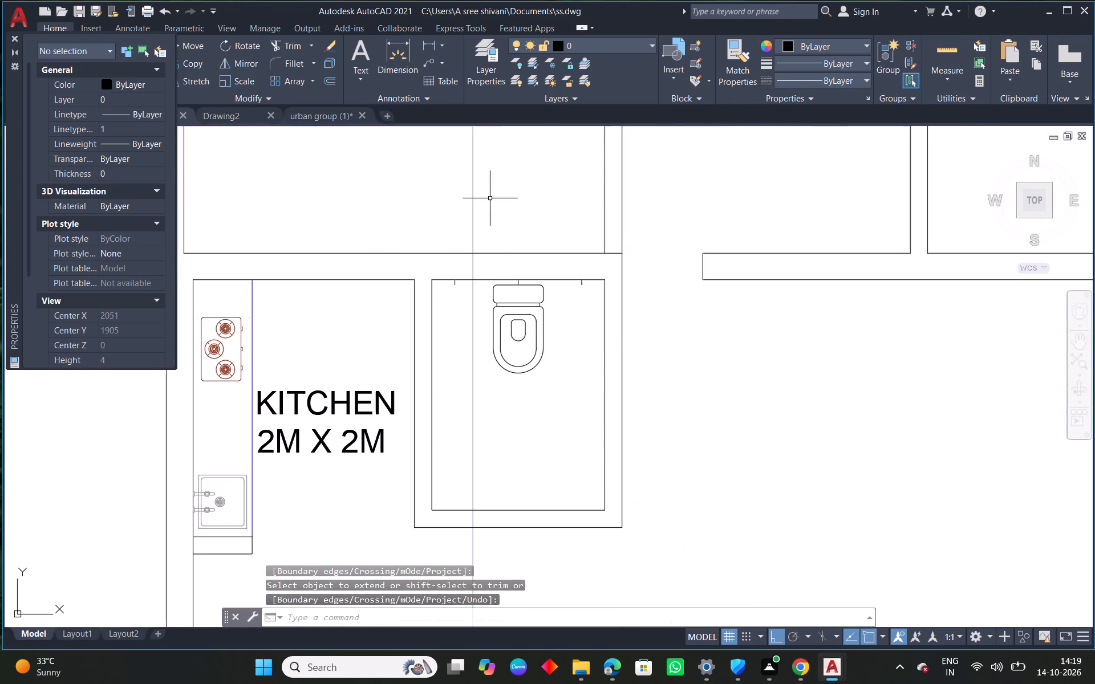
right_click(490, 198)
left_click(577, 223)
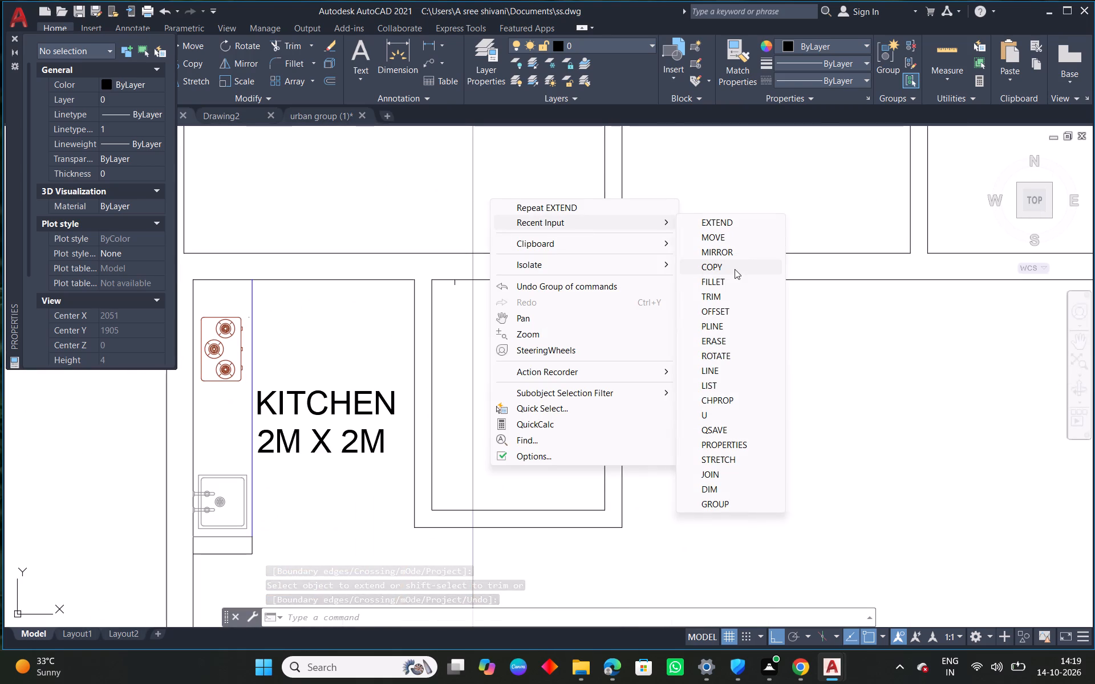
left_click(730, 283)
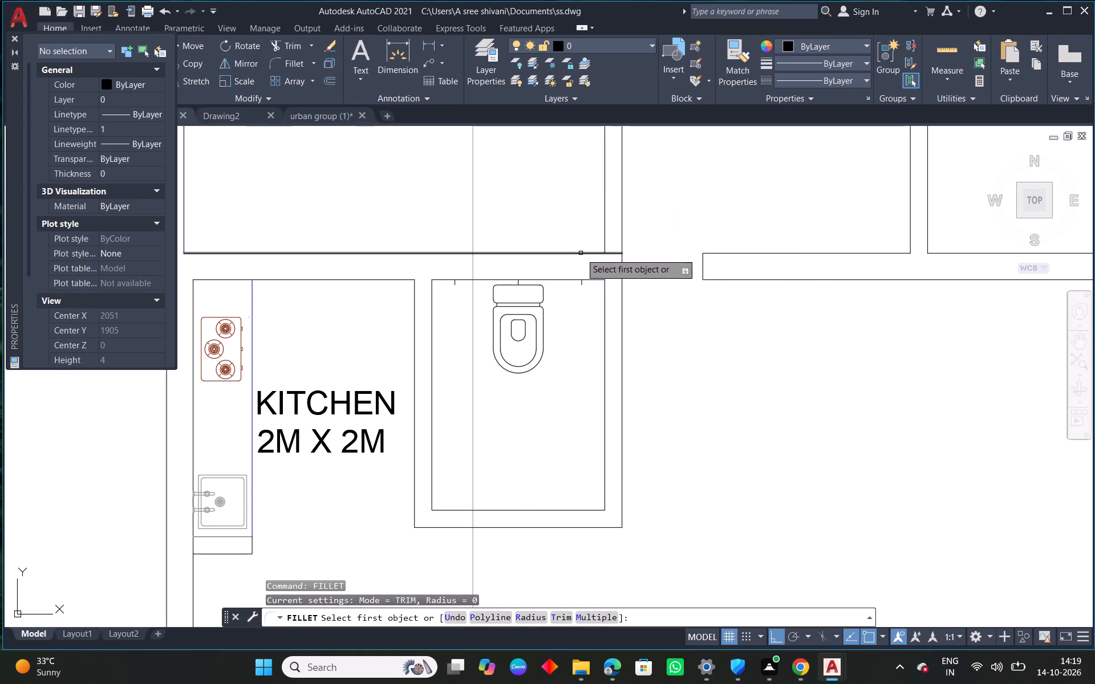
left_click(581, 253)
left_click(604, 230)
Copy the furnished flat's toilet window into the upper wall behind the second flat's toilet, with Ortho off.
right_click(519, 206)
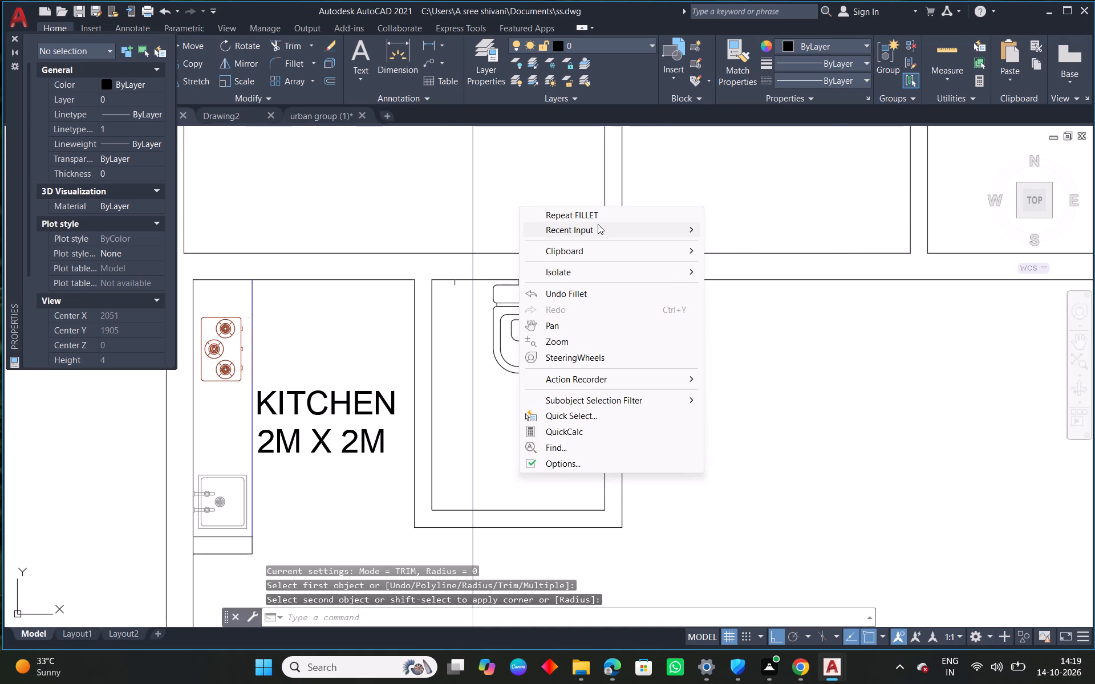
left_click(598, 226)
left_click(747, 290)
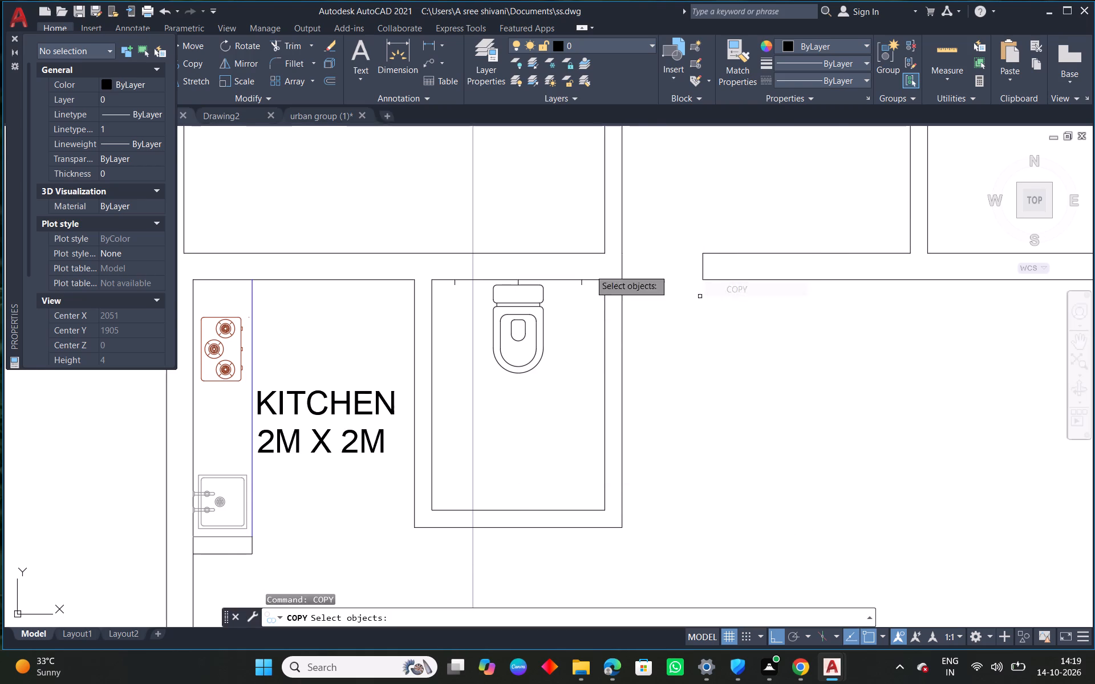
scroll(468, 232, "down", 3)
middle_click_drag(433, 228, 620, 218)
scroll(427, 243, "up", 3)
scroll(339, 229, "up", 3)
middle_click_drag(477, 262, 547, 251)
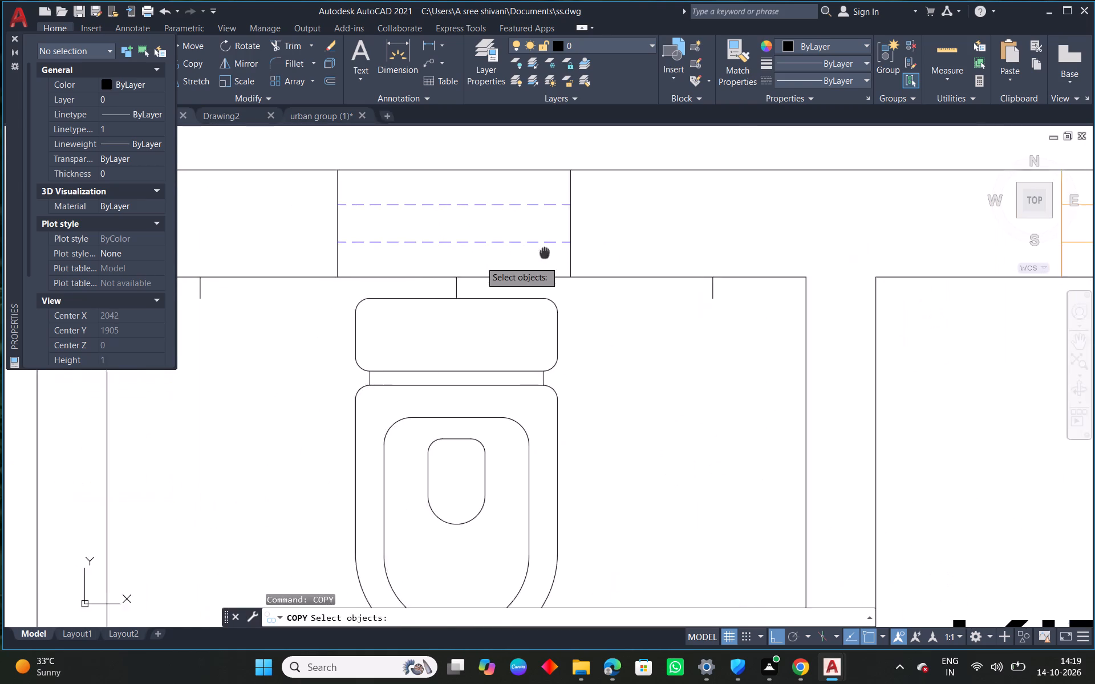
middle_click_drag(547, 251, 566, 247)
left_click_drag(627, 247, 616, 245)
left_click(291, 190)
right_click(291, 190)
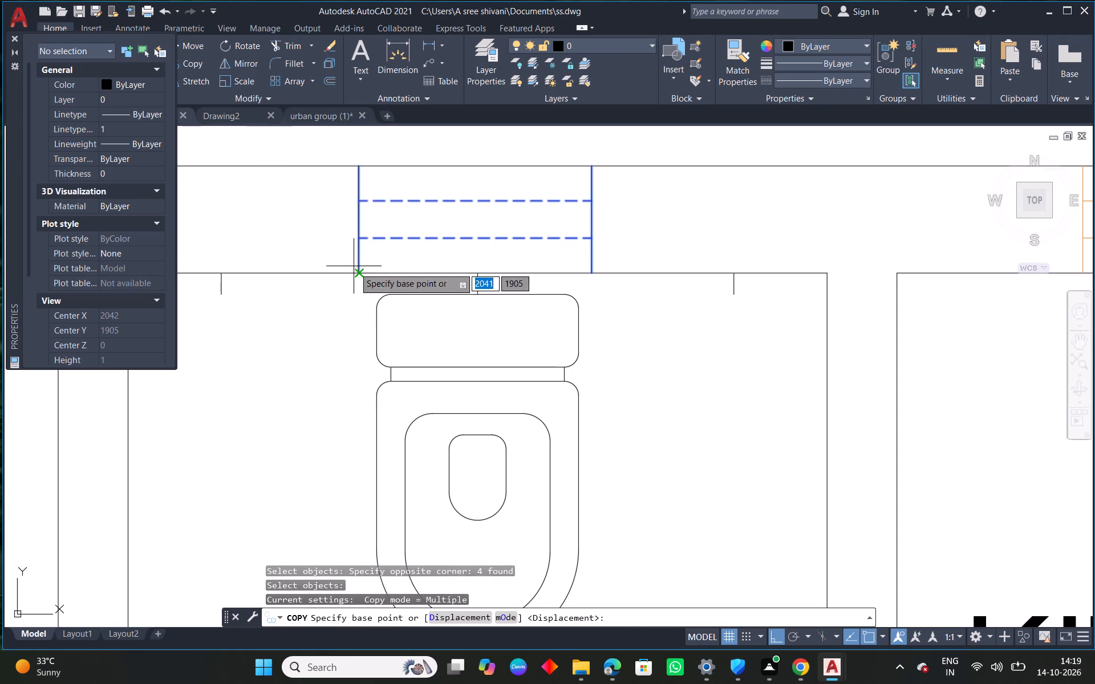
left_click(358, 272)
scroll(607, 359, "down", 4)
middle_click_drag(737, 372, 460, 343)
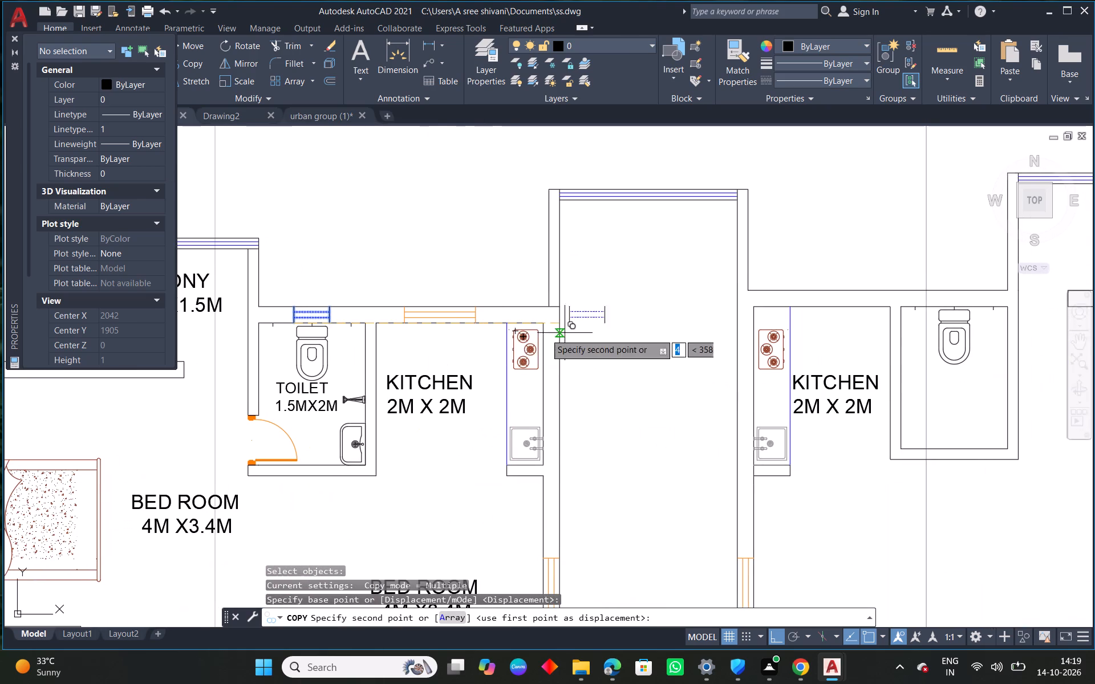
middle_click_drag(696, 329, 322, 298)
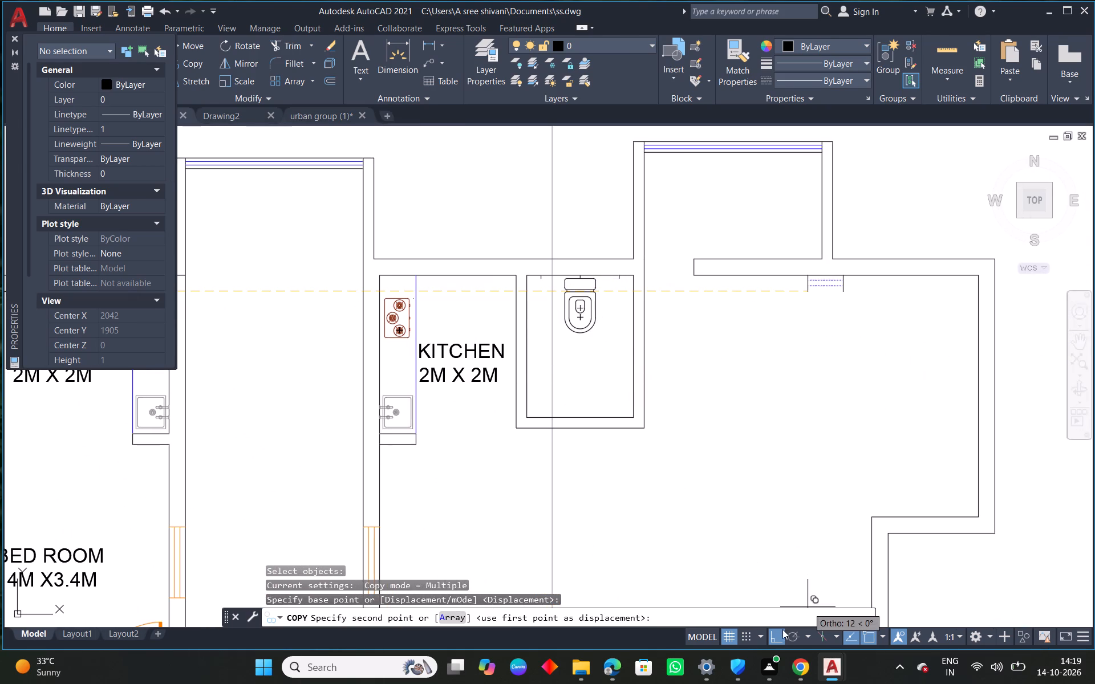
left_click(782, 637)
scroll(561, 272, "up", 3)
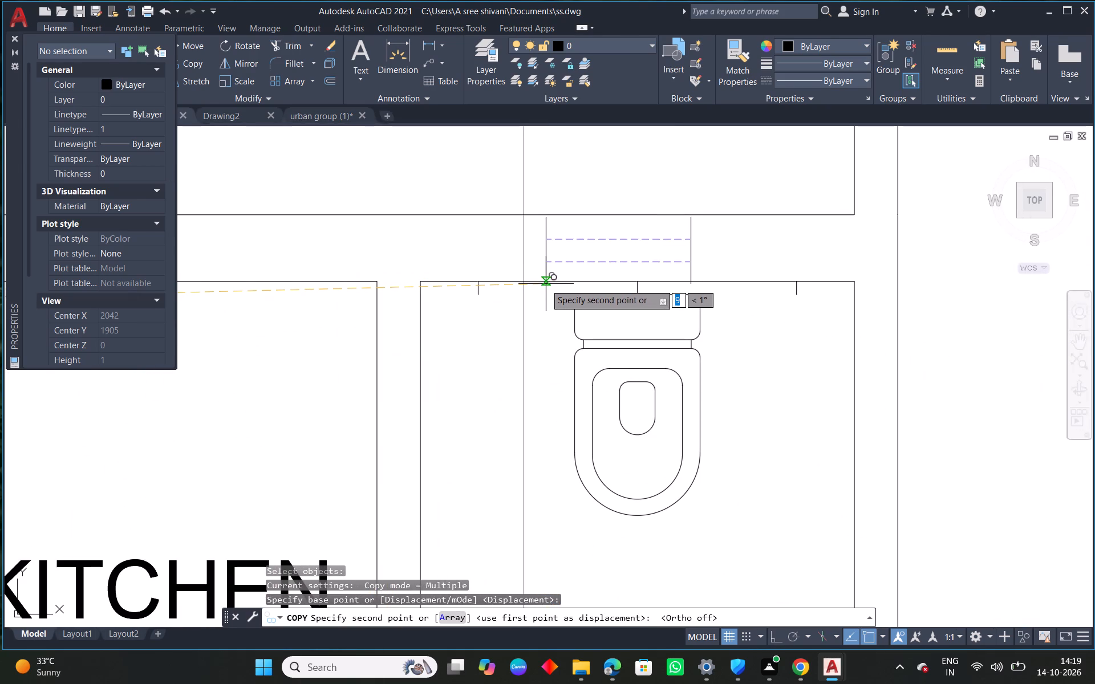
left_click(545, 282)
right_click(545, 282)
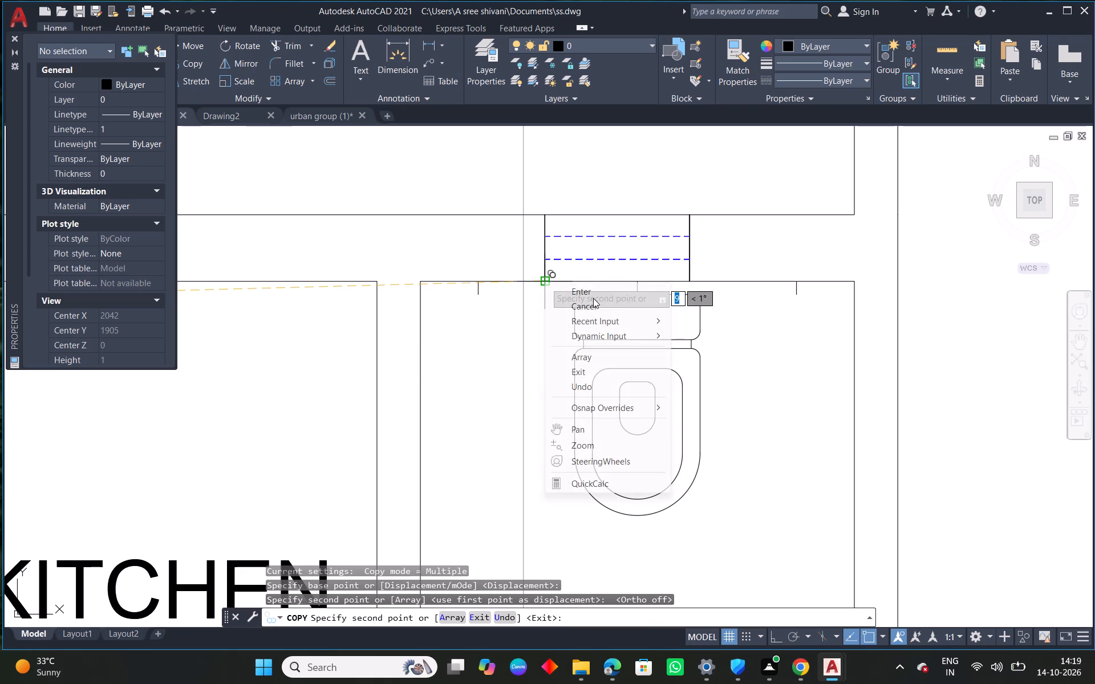
left_click(593, 298)
Erase the line along the inner face of the furnished flat's lower wall, below the shelves and sofa.
scroll(540, 319, "down", 3)
middle_click_drag(735, 458, 692, 324)
scroll(579, 365, "down", 2)
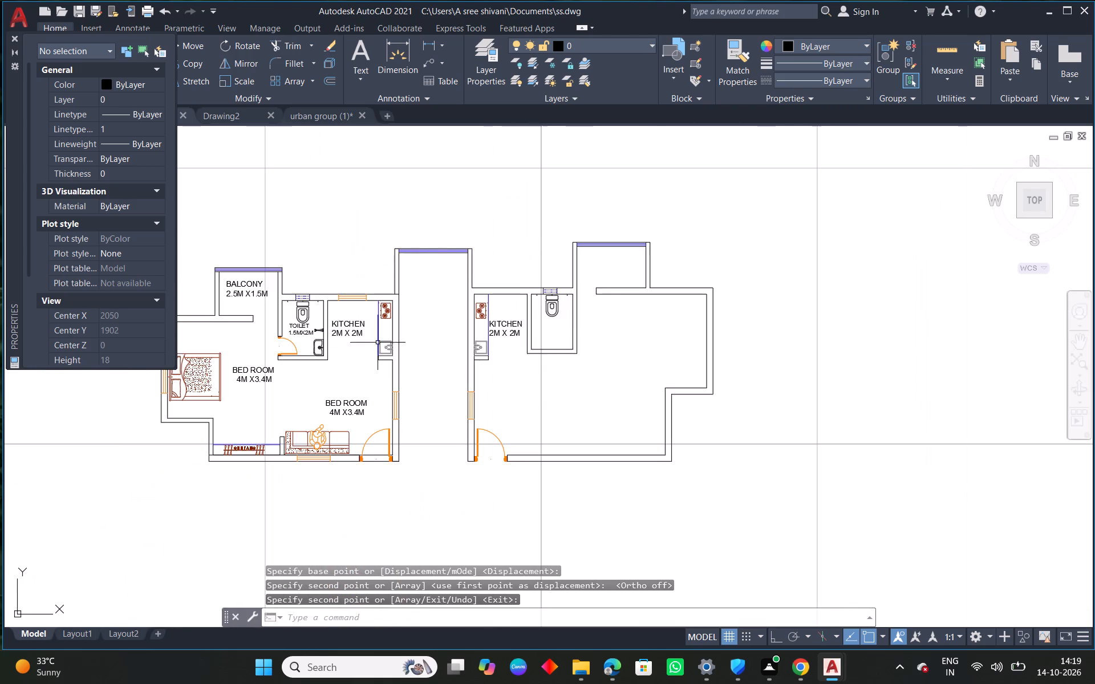
scroll(249, 356, "up", 2)
middle_click_drag(451, 364, 325, 346)
scroll(325, 346, "down", 2)
middle_click_drag(778, 378, 782, 374)
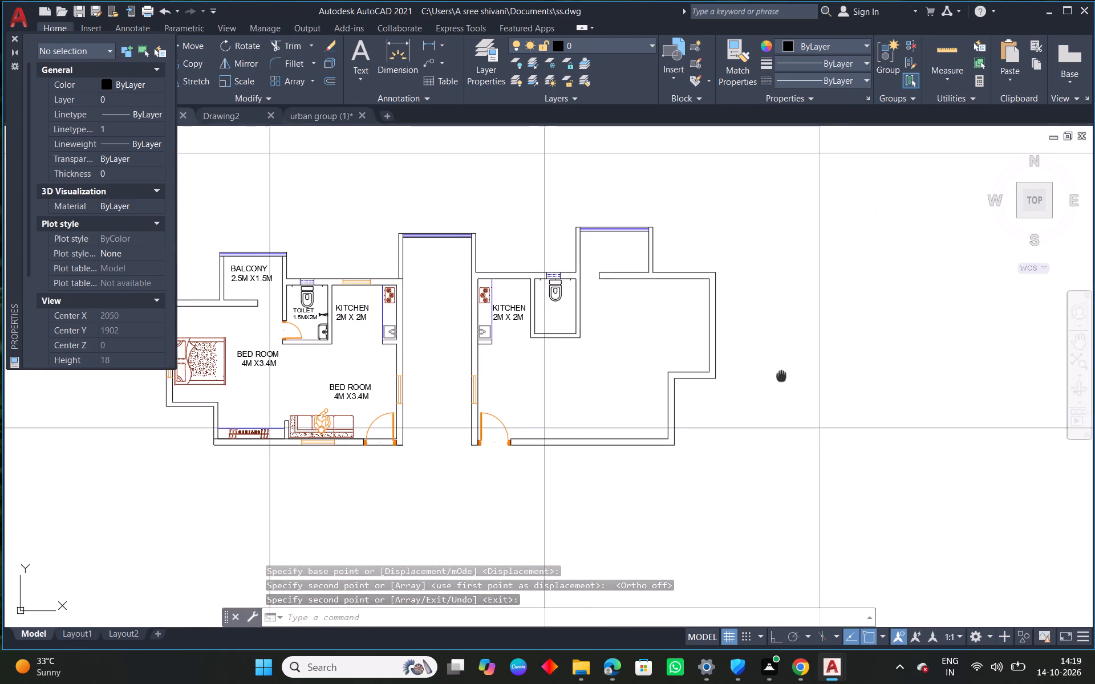
middle_click_drag(782, 374, 763, 353)
scroll(628, 367, "down", 2)
middle_click_drag(647, 481, 654, 457)
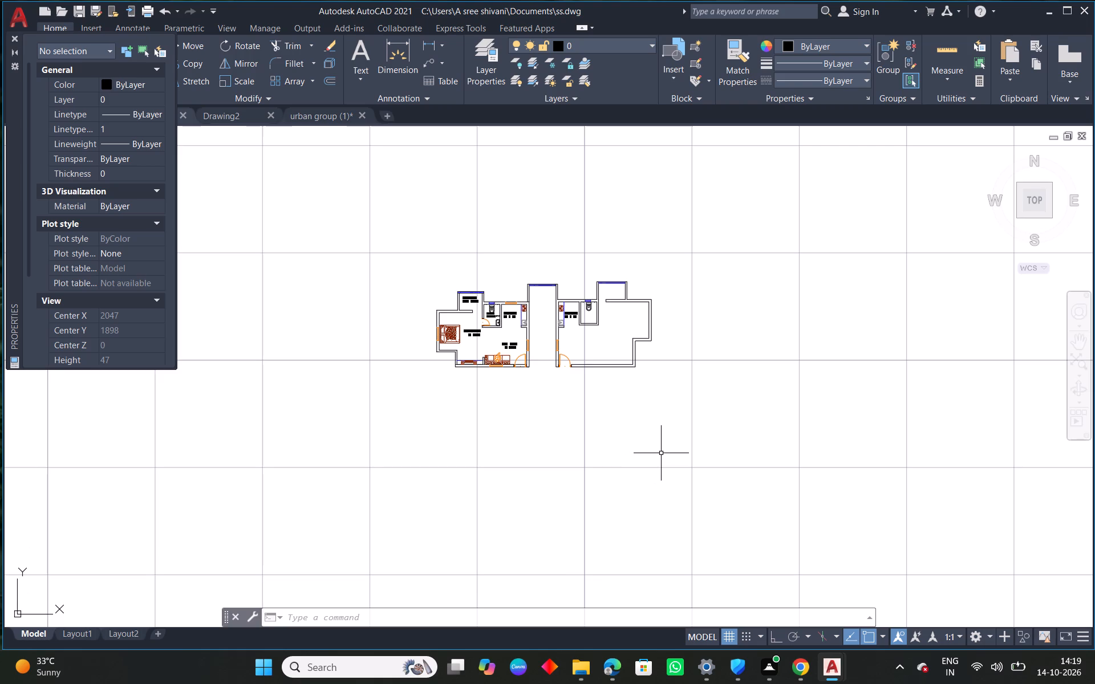
scroll(469, 363, "up", 3)
right_click(465, 208)
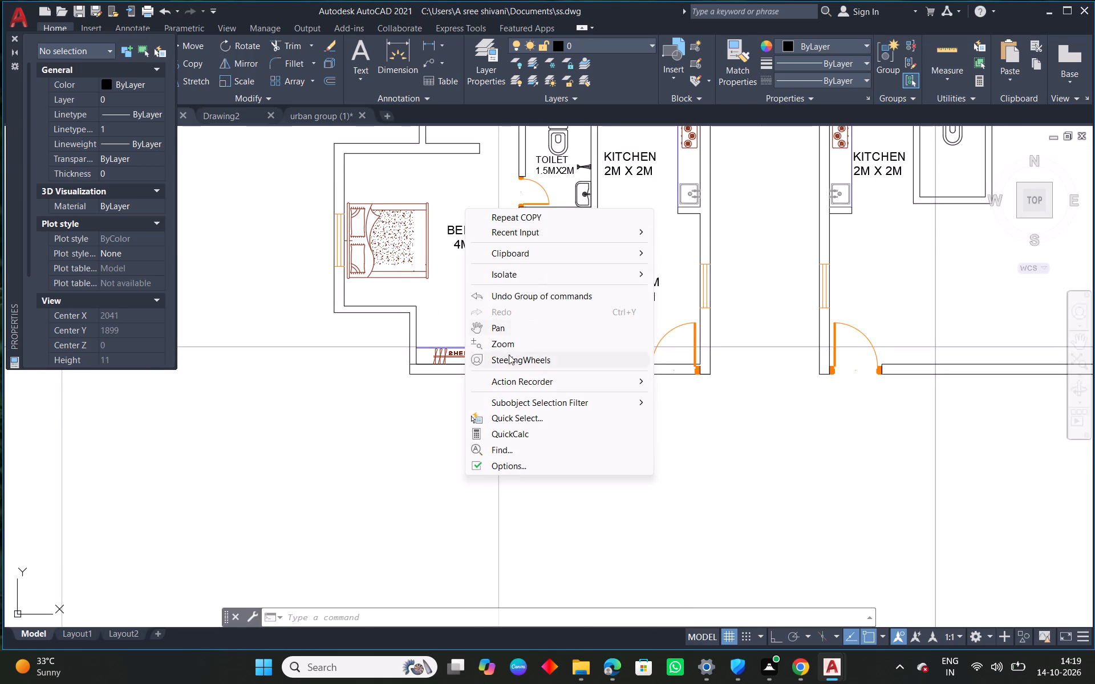
scroll(435, 363, "up", 2)
left_click(423, 384)
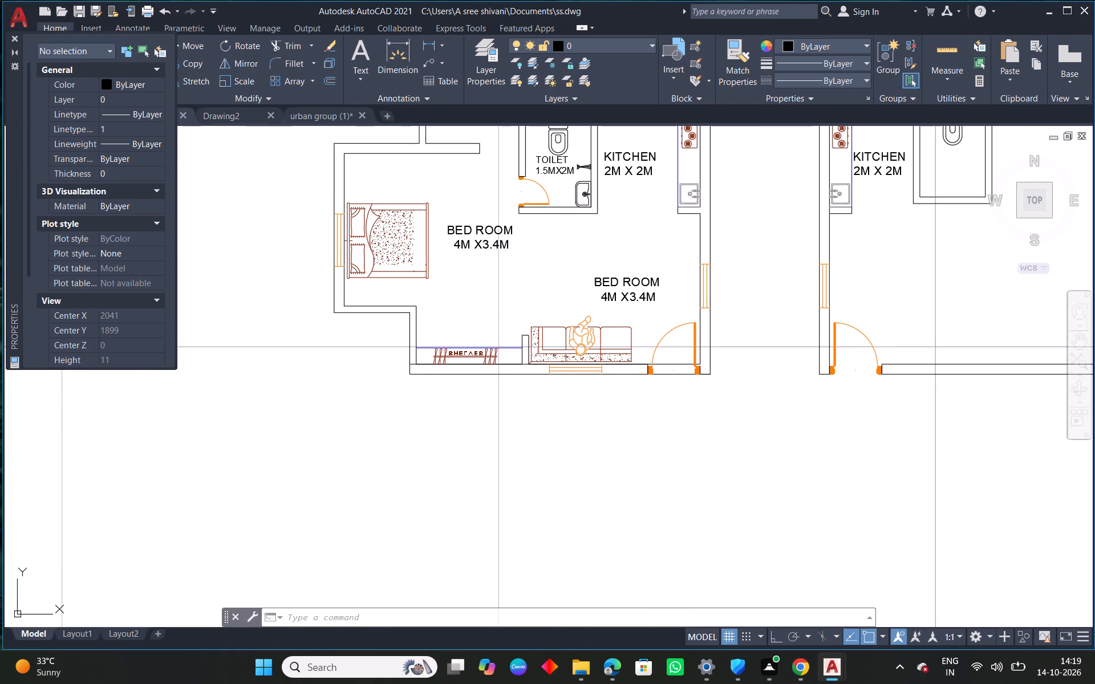
left_click(422, 370)
key("Escape")
scroll(424, 358, "up", 1)
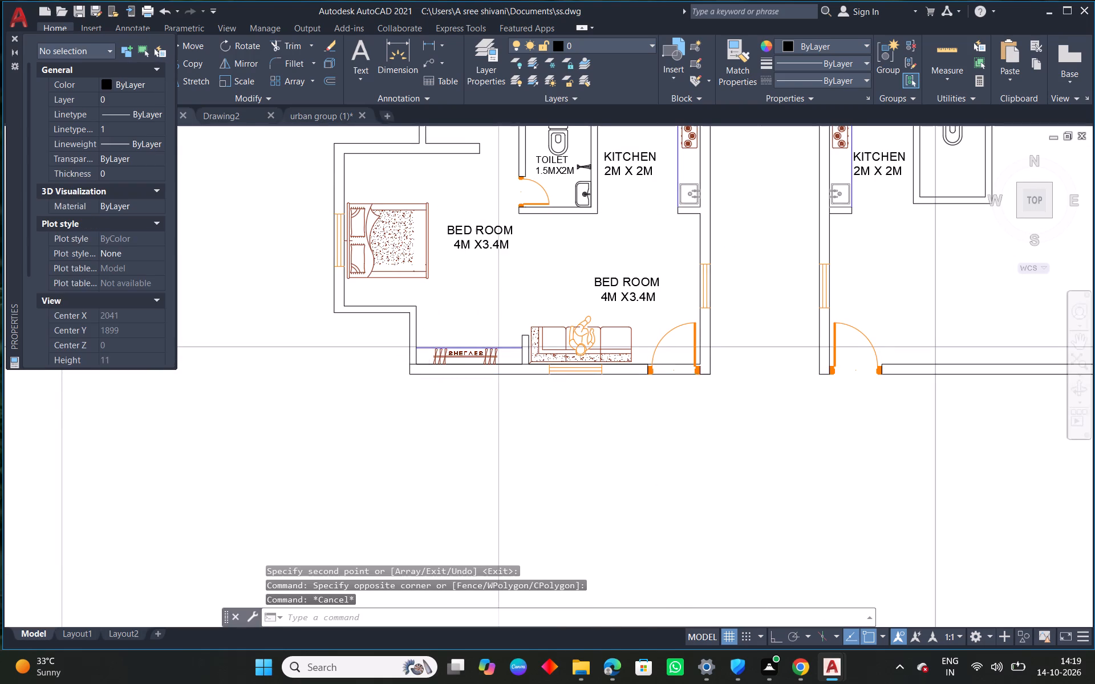
scroll(424, 360, "up", 1)
left_click(416, 367)
right_click(526, 199)
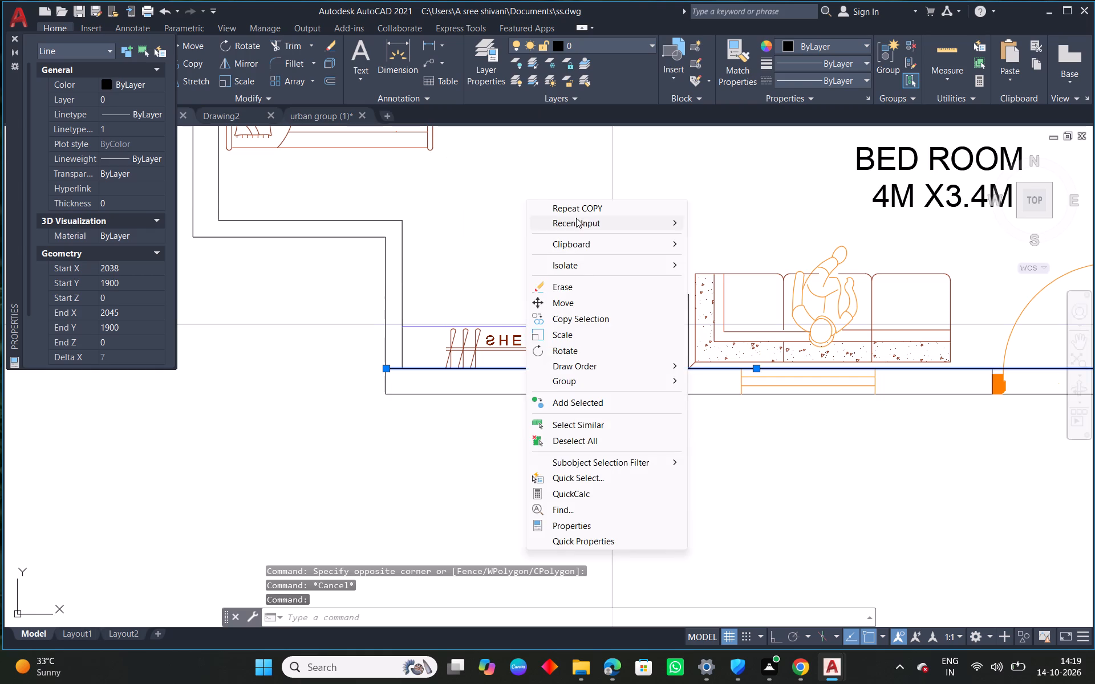
left_click(578, 285)
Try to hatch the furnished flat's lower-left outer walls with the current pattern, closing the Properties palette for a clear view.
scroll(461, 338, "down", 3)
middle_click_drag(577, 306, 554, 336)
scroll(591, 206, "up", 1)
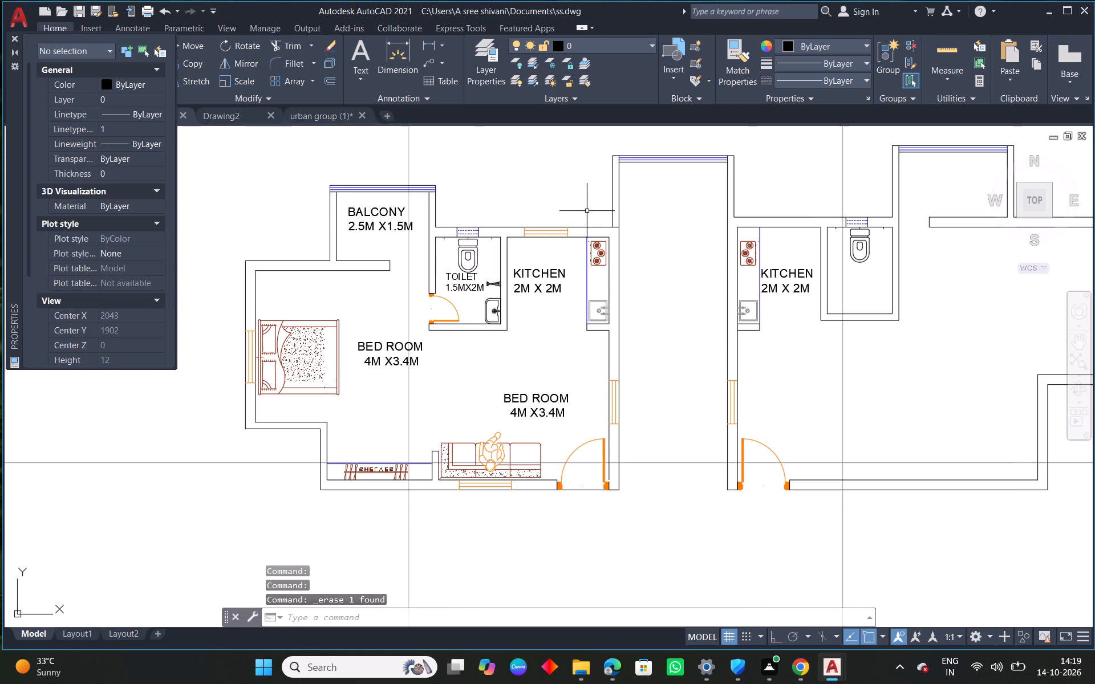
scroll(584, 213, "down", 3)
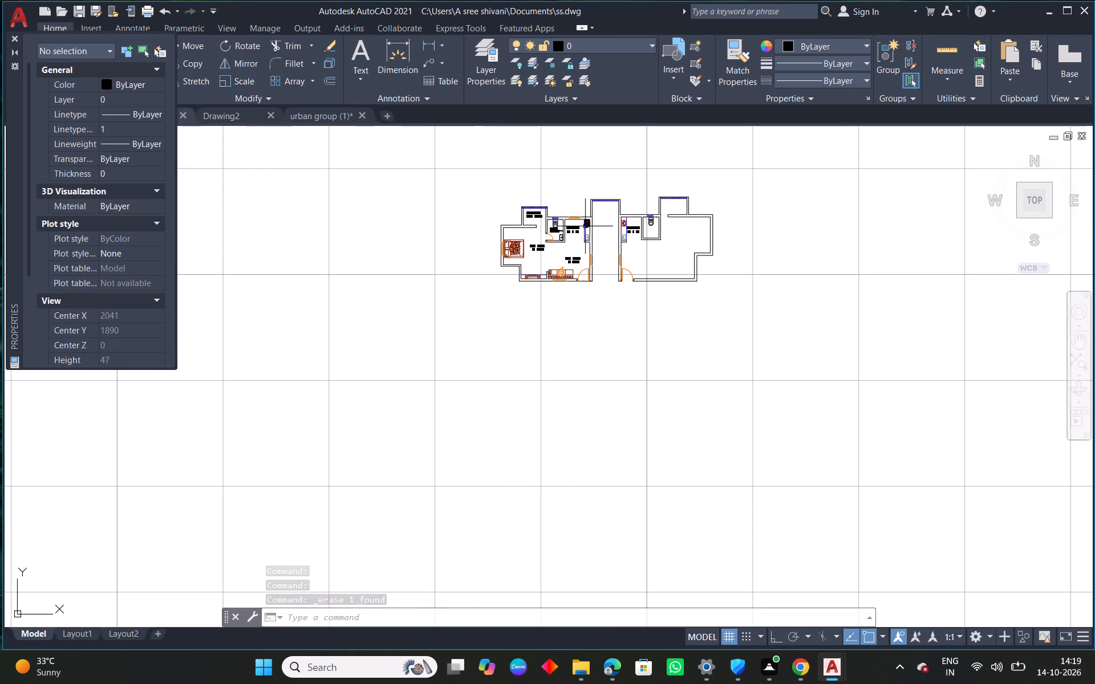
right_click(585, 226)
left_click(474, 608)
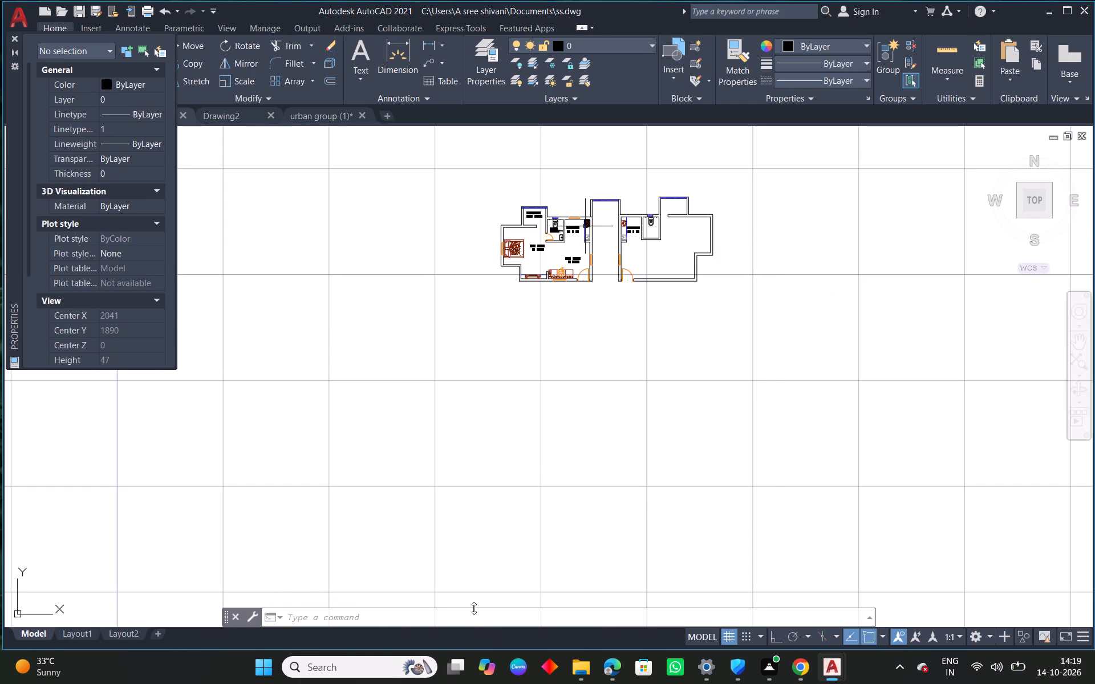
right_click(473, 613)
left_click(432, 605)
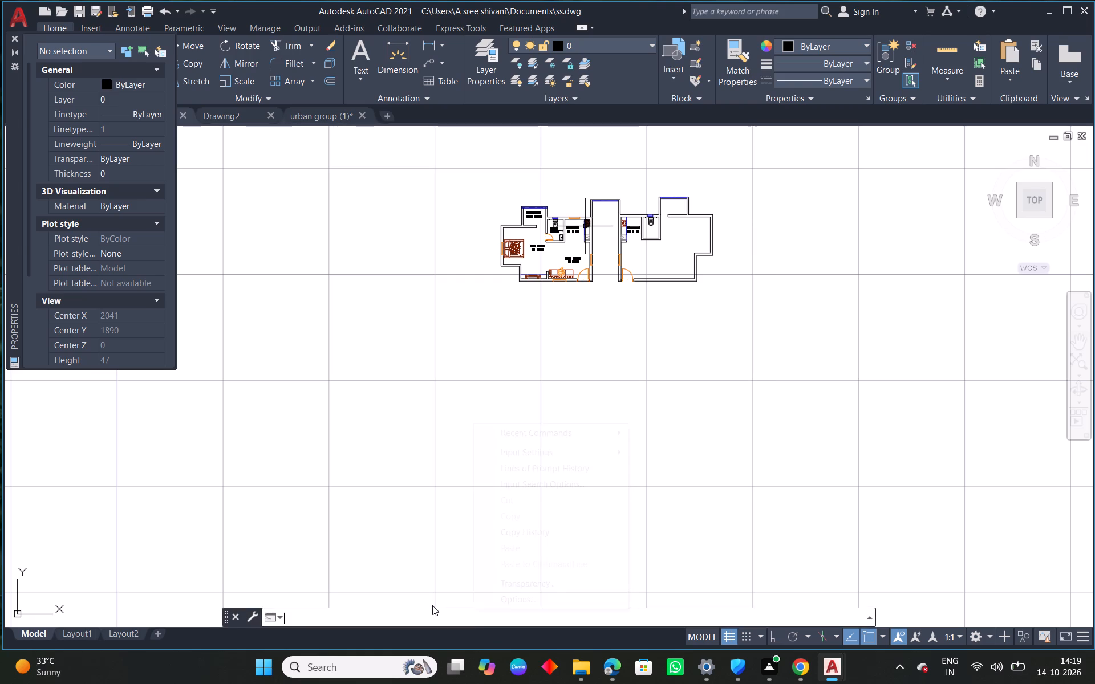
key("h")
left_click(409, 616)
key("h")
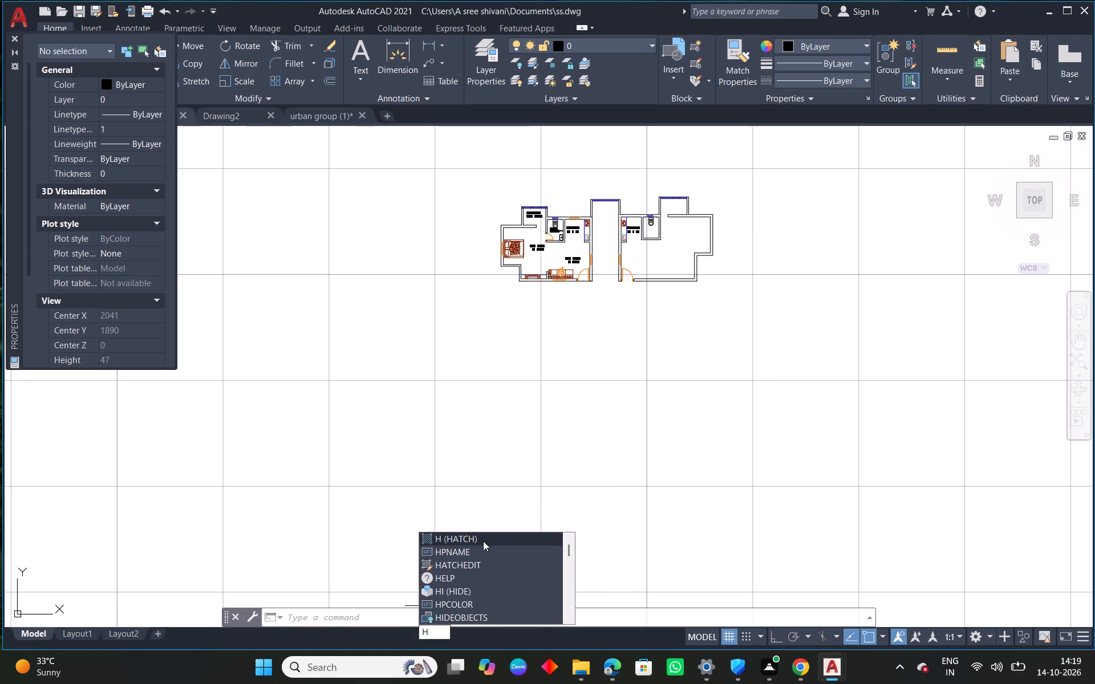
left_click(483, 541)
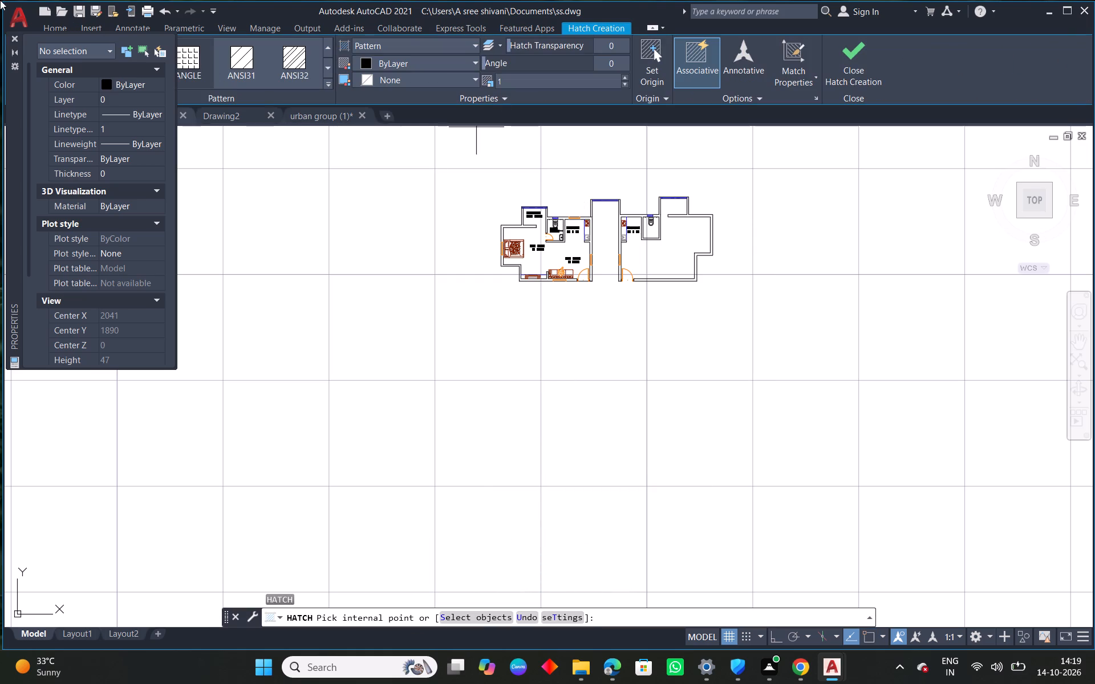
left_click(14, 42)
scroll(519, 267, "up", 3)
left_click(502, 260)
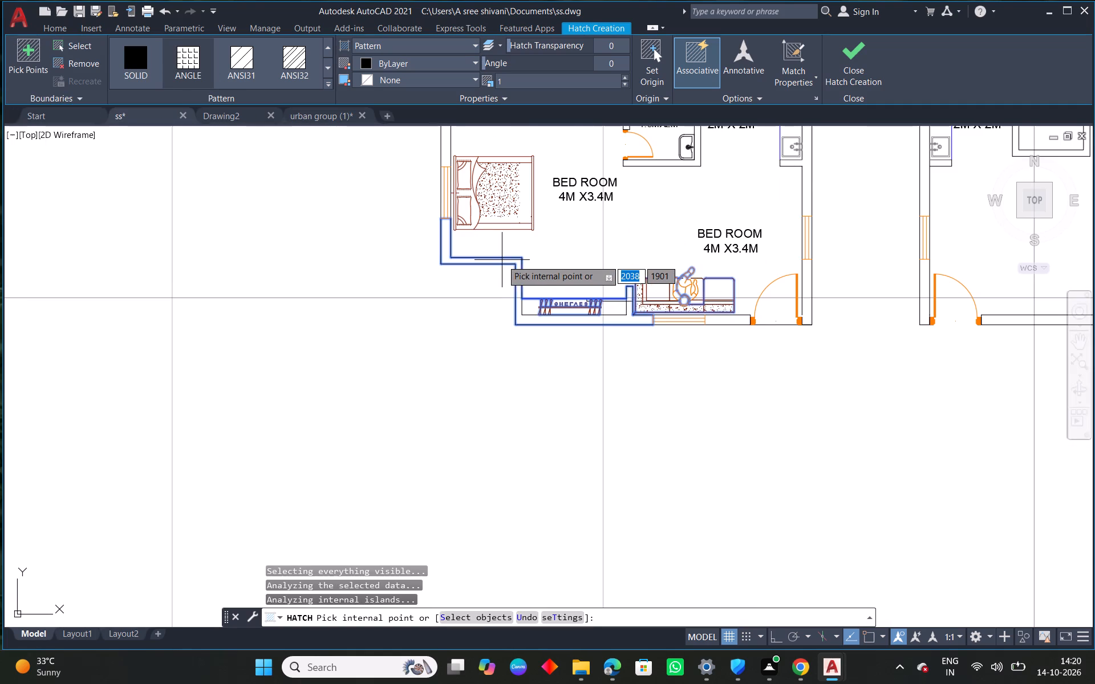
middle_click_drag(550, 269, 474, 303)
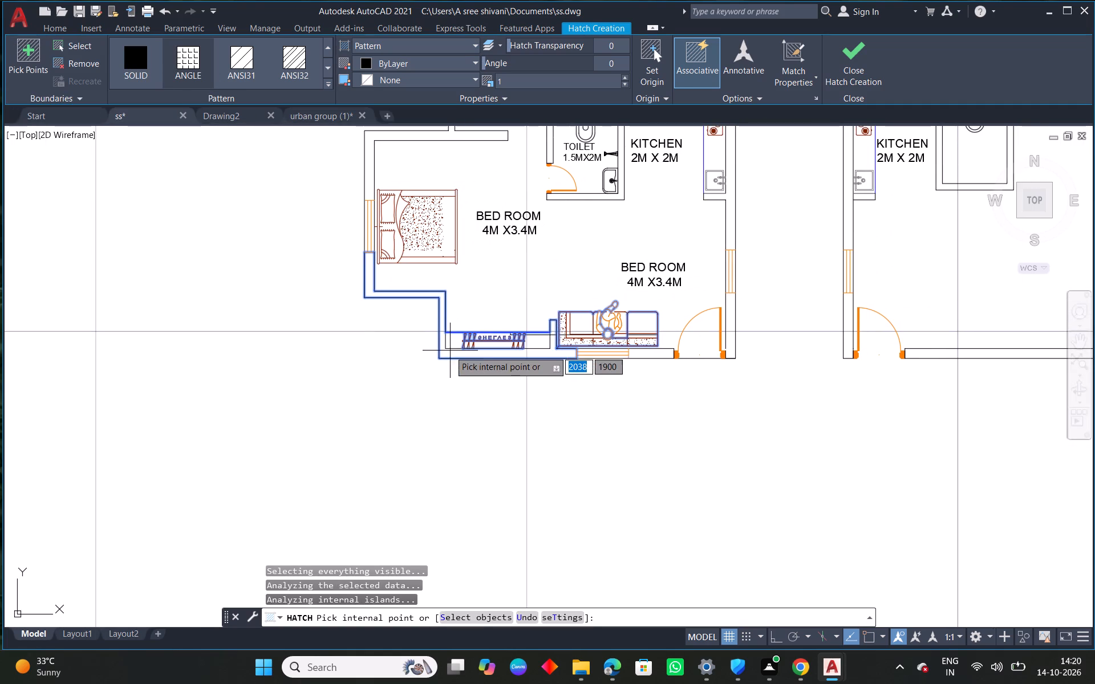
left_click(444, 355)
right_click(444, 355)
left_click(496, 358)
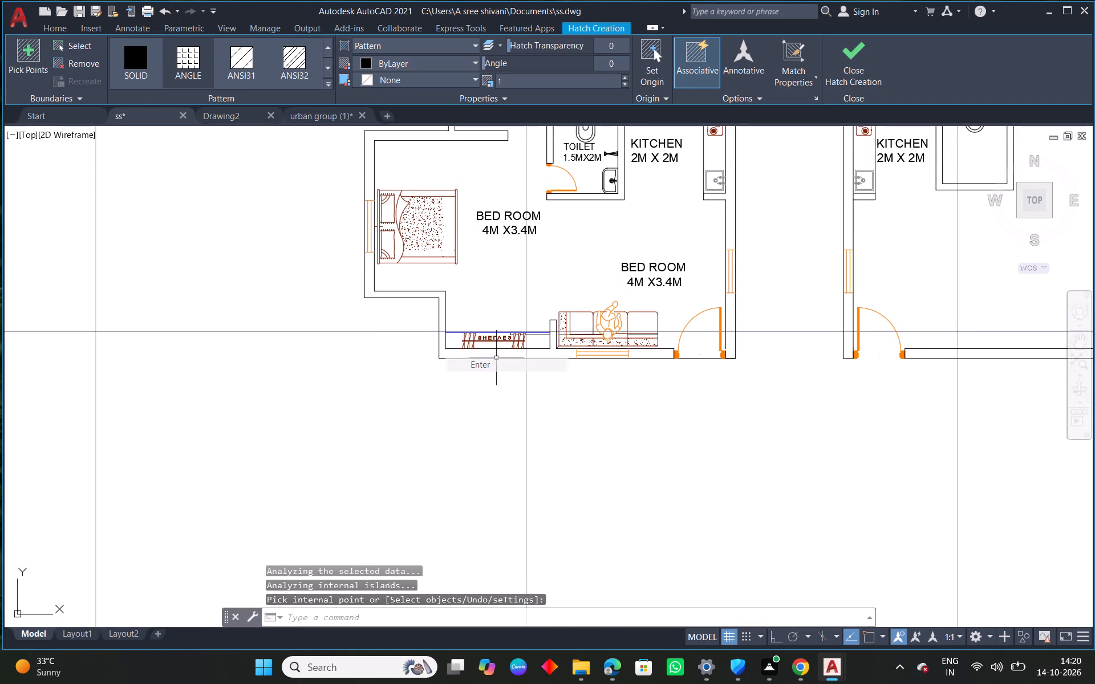
Start a Solid hatch coloured 0,0,0 and fill the furnished flat's upper bedroom wall with its adjoining balcony wall.
right_click(464, 238)
left_click(519, 249)
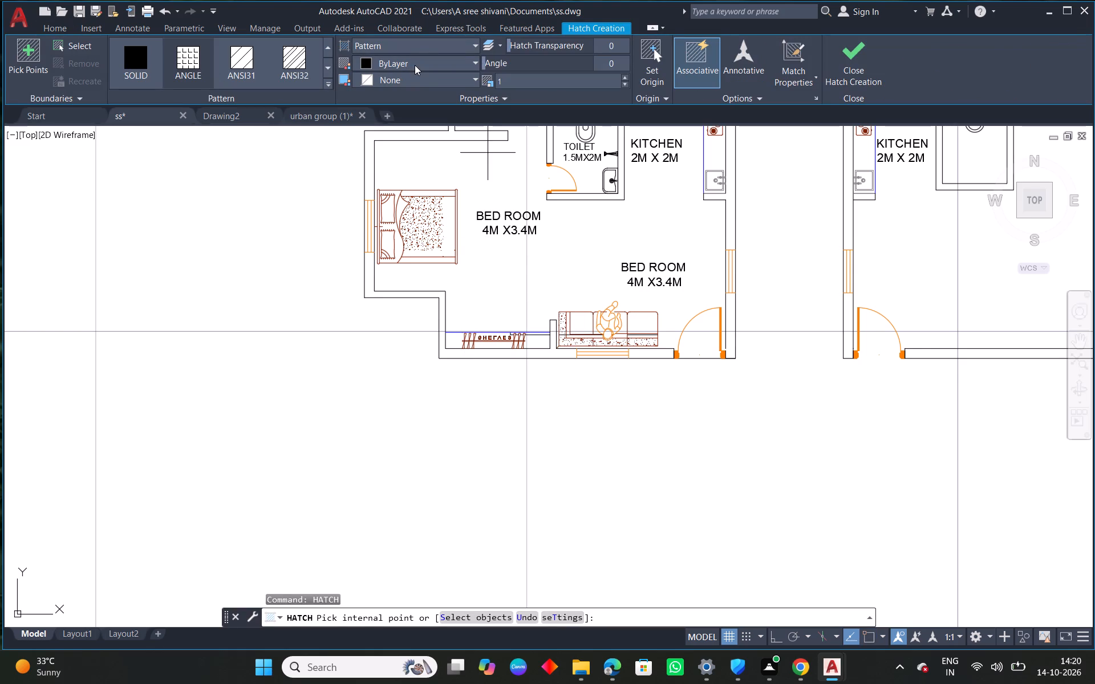
left_click(143, 56)
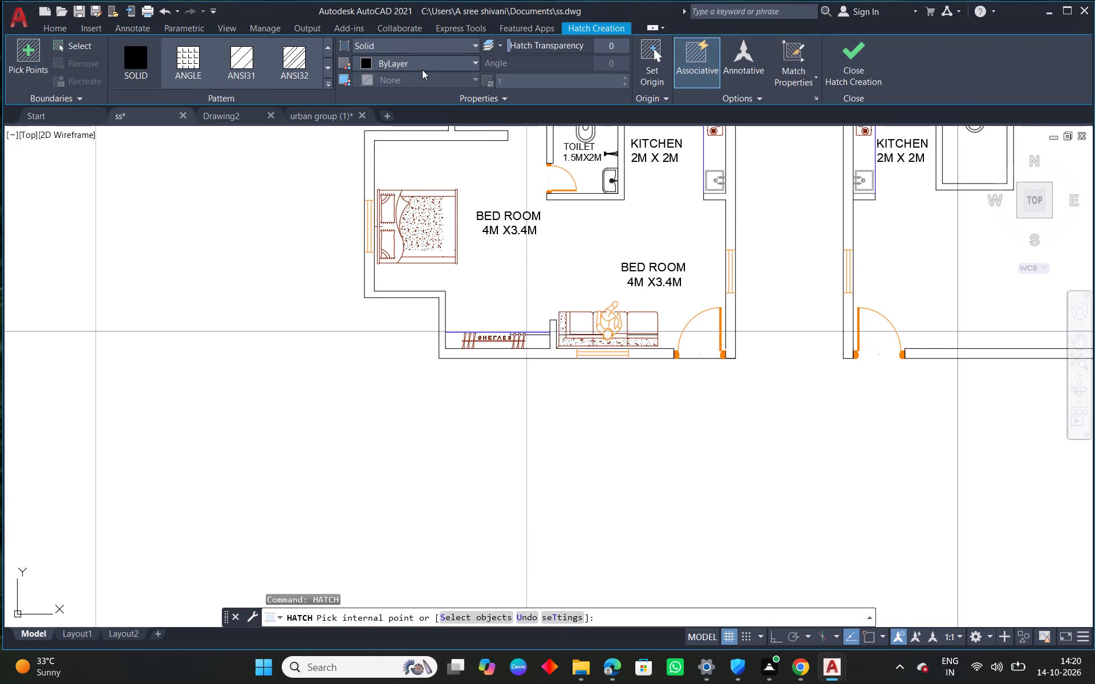
left_click(425, 64)
left_click(363, 136)
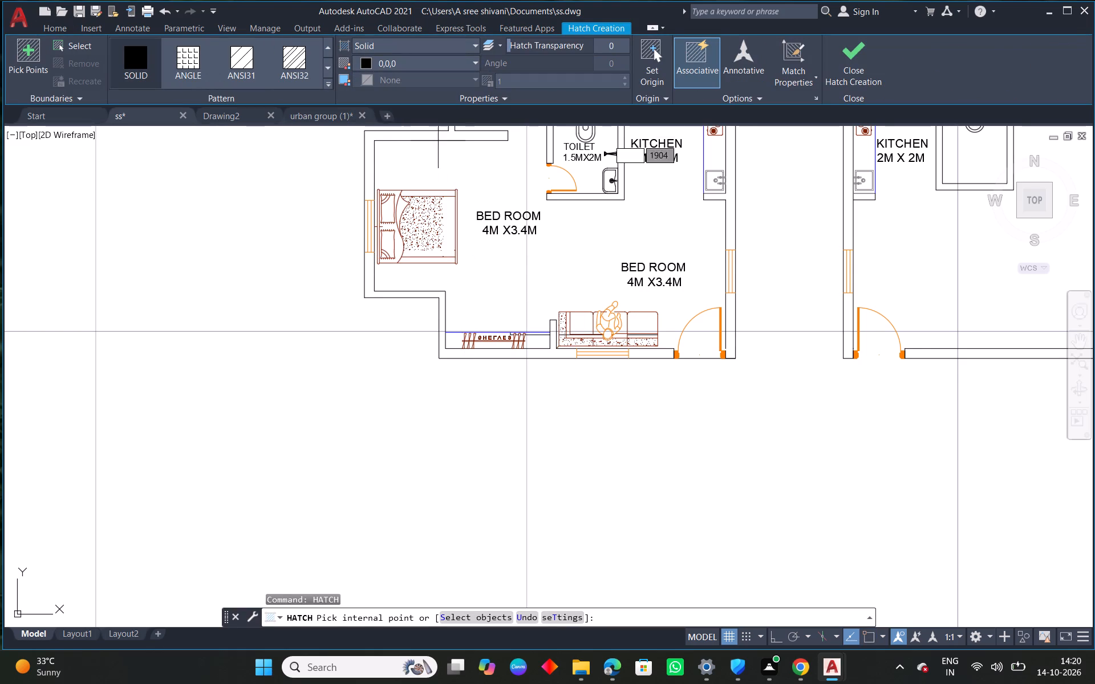
middle_click_drag(409, 198, 393, 277)
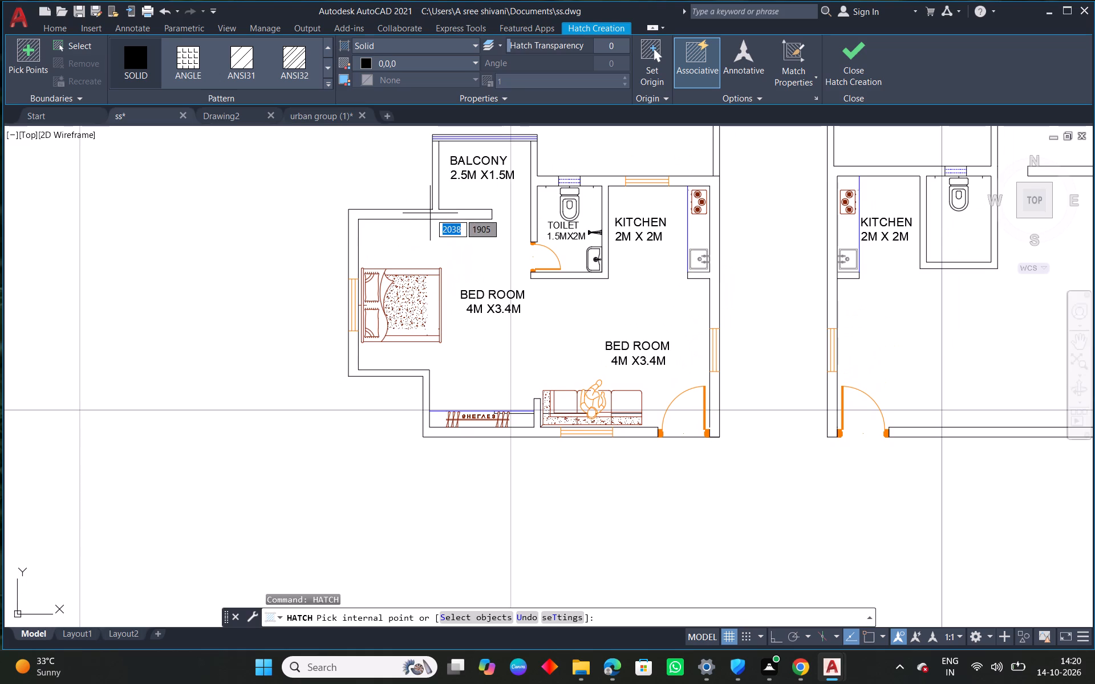
left_click(430, 213)
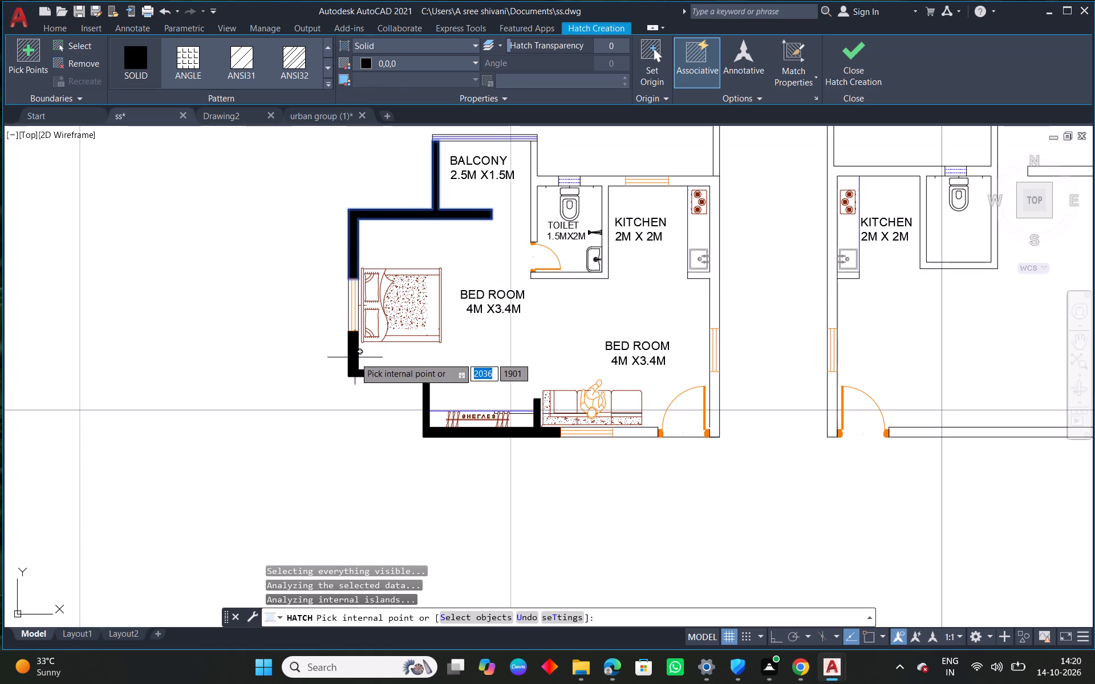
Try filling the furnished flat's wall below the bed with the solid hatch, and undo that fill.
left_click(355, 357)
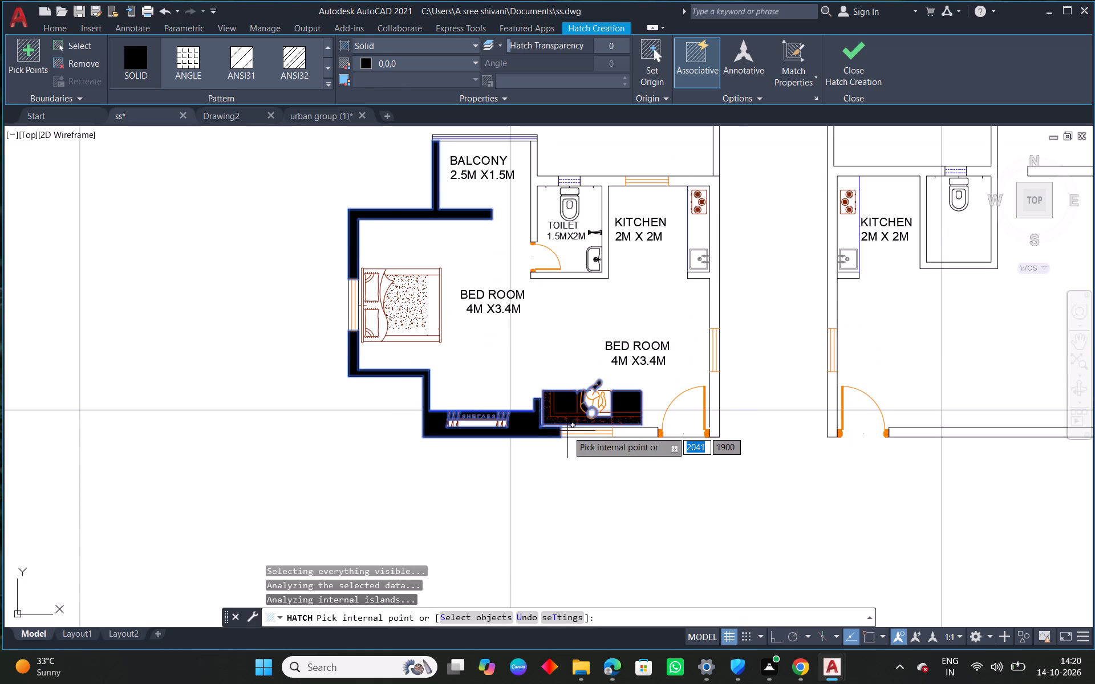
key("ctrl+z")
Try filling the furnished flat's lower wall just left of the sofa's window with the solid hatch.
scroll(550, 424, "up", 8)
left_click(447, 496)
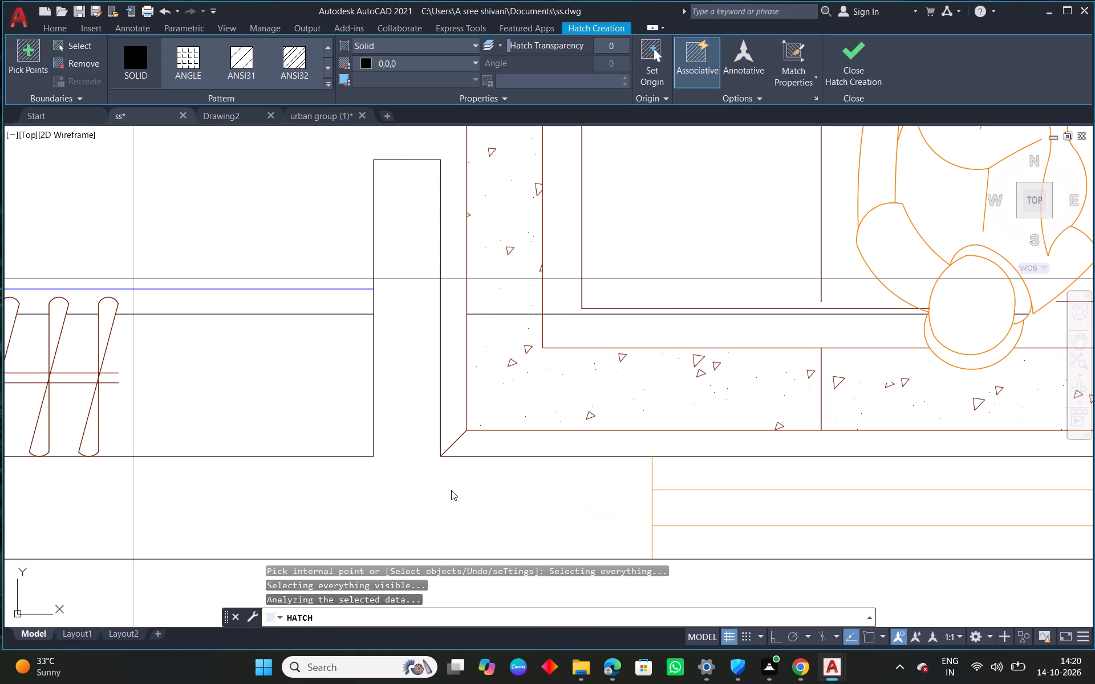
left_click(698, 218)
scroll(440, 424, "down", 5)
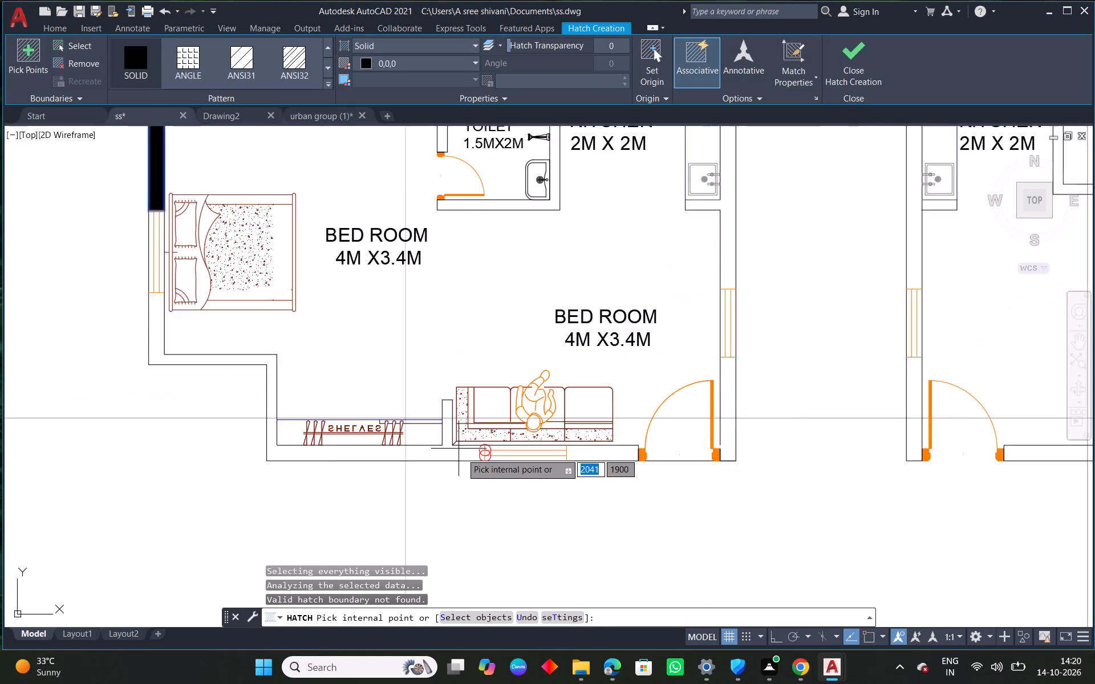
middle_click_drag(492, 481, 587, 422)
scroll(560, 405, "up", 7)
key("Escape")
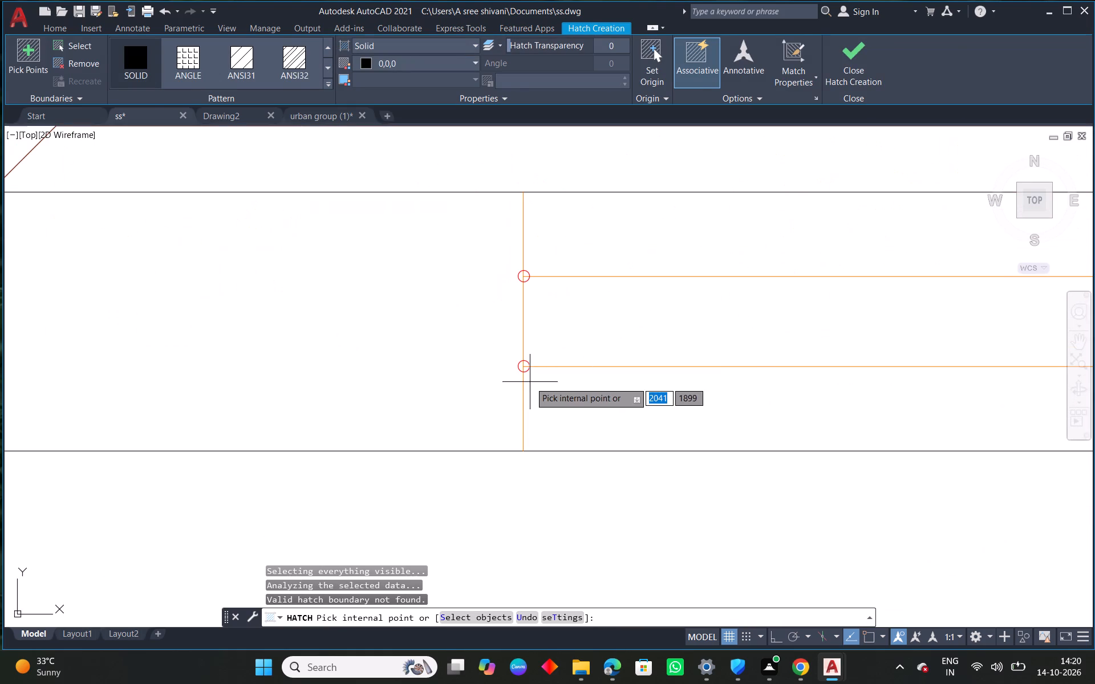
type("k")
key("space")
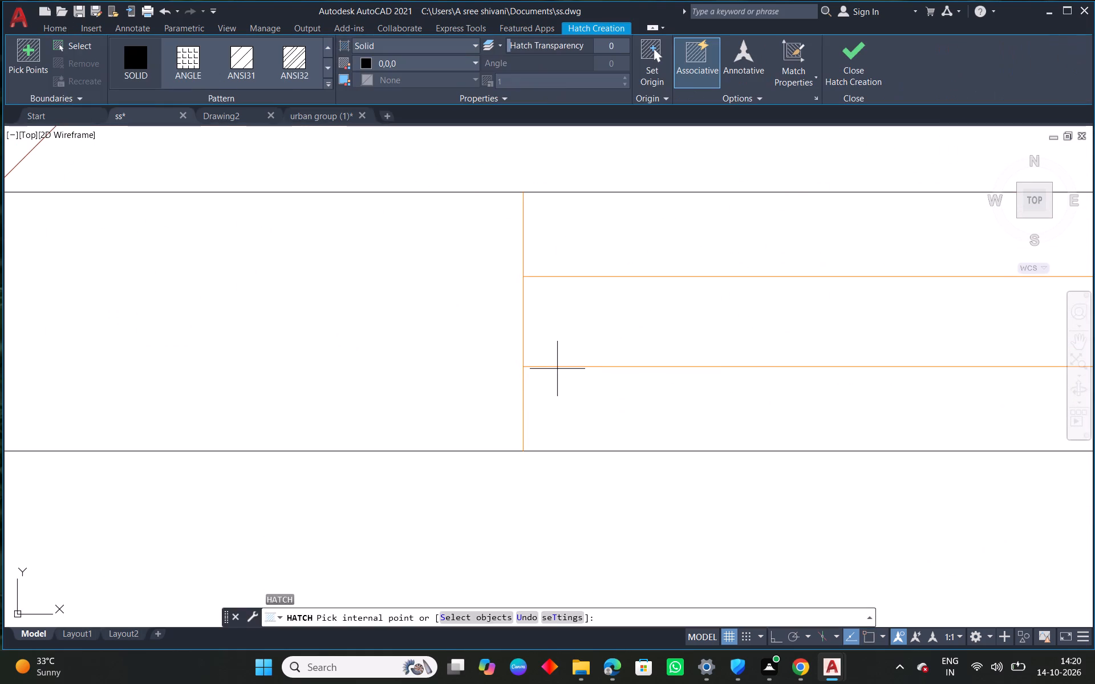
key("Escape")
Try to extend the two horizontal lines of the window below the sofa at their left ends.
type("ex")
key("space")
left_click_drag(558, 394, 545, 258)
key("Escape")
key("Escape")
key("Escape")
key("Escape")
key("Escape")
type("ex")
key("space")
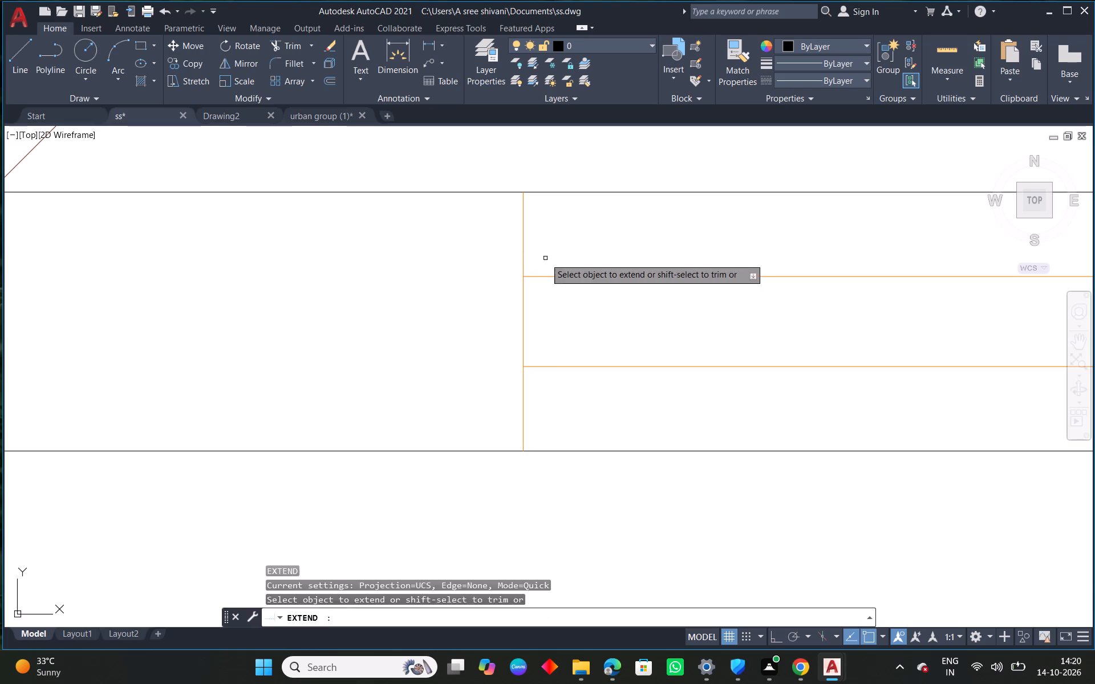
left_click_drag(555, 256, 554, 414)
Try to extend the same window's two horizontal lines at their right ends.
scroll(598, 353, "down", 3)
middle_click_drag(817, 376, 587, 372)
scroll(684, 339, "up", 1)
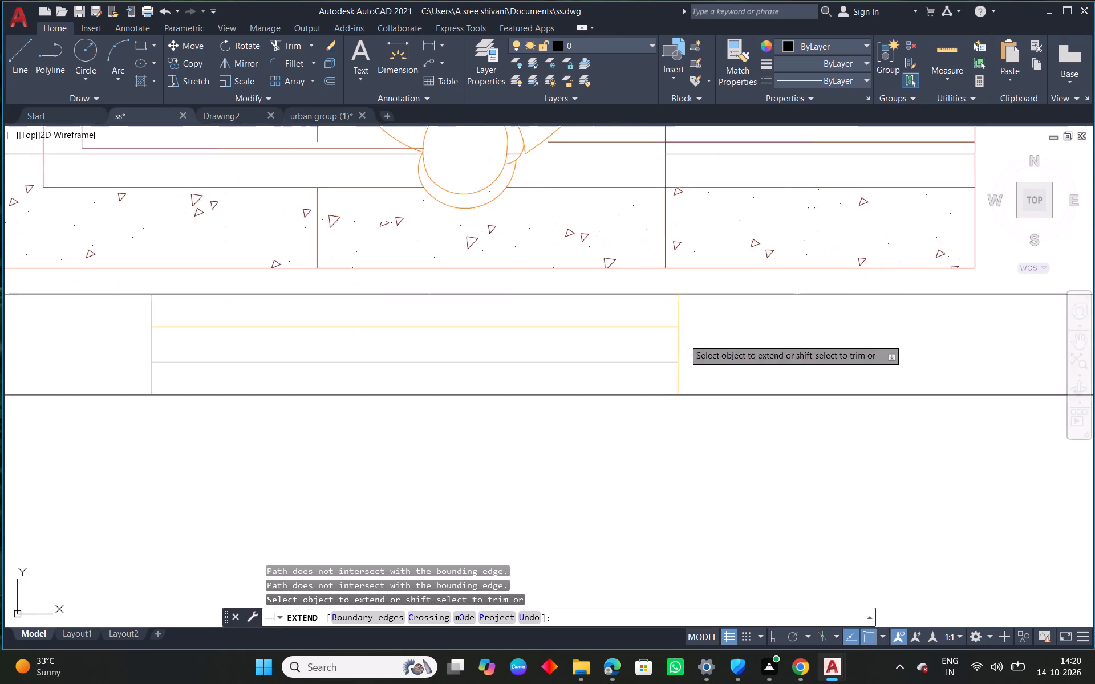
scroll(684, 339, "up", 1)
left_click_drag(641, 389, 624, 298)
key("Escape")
Fill the furnished flat's lower wall between the sofa's window and the entrance door with the solid hatch.
scroll(638, 321, "down", 3)
scroll(604, 372, "down", 1)
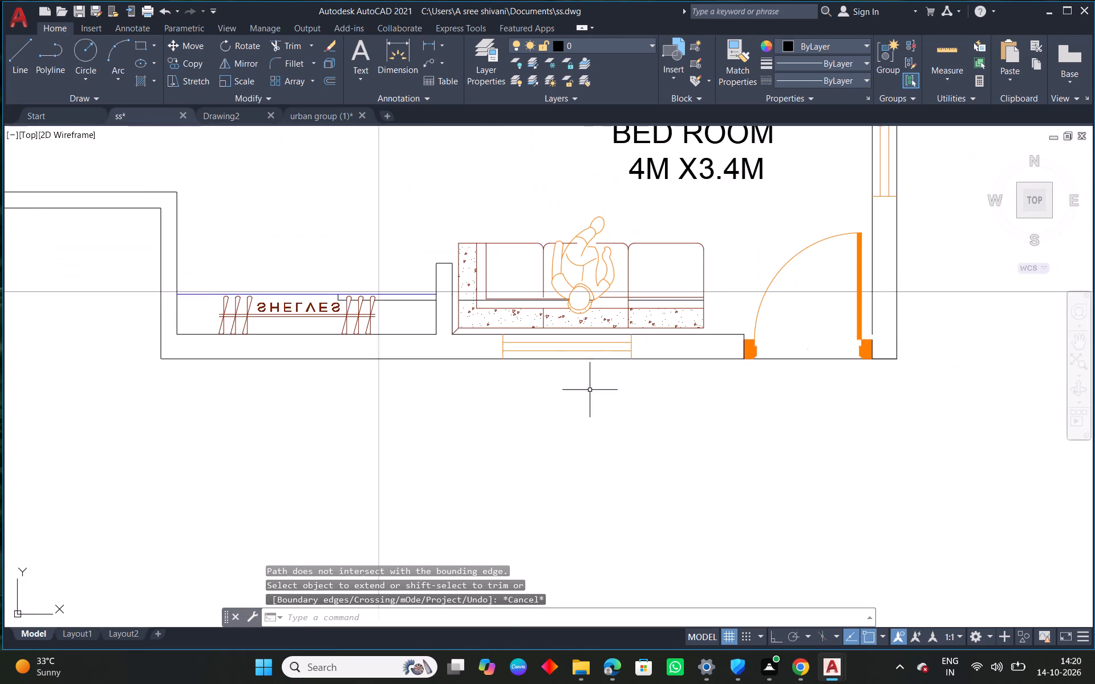
middle_click_drag(493, 399, 625, 393)
scroll(624, 394, "down", 1)
middle_click_drag(715, 423, 662, 408)
type("h")
key("space")
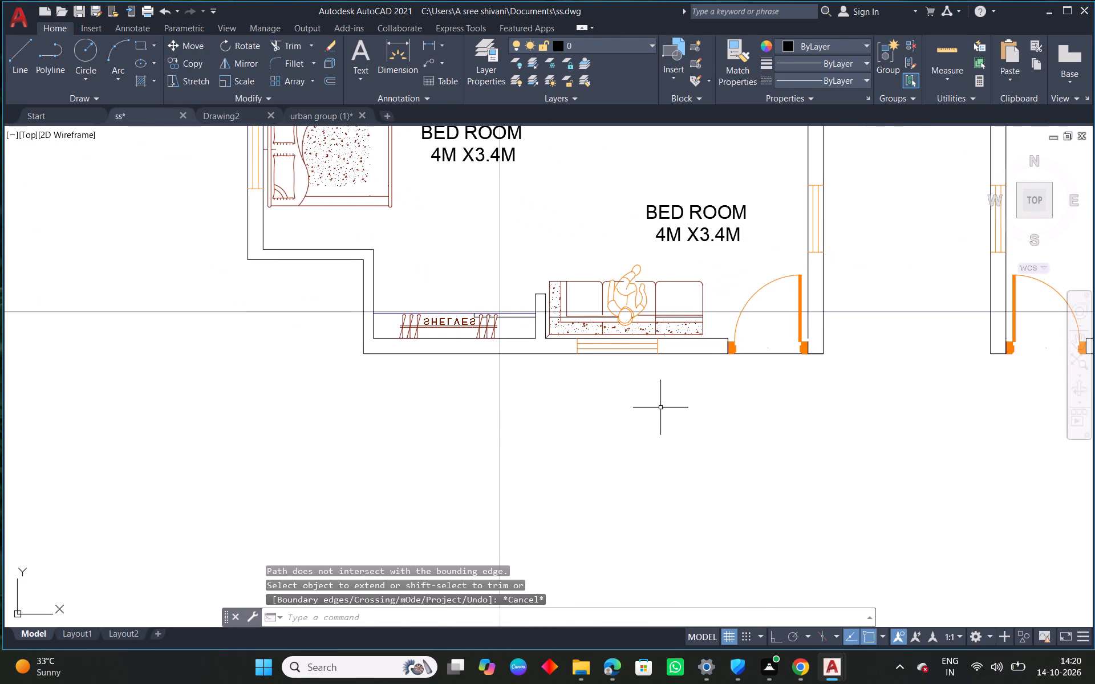
left_click(692, 348)
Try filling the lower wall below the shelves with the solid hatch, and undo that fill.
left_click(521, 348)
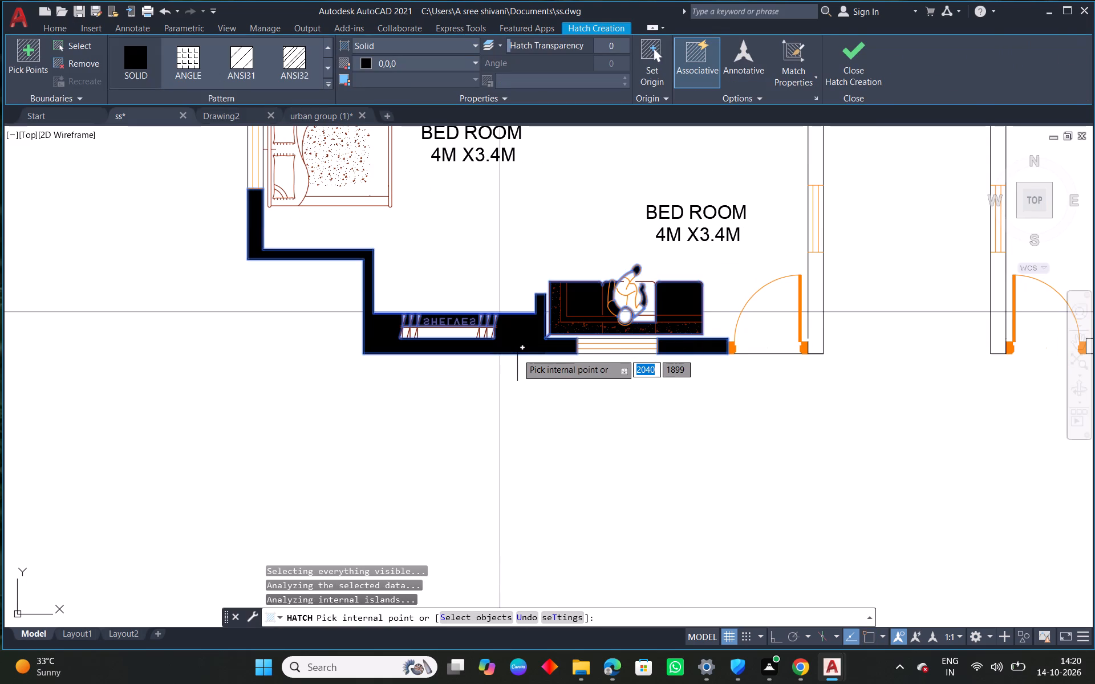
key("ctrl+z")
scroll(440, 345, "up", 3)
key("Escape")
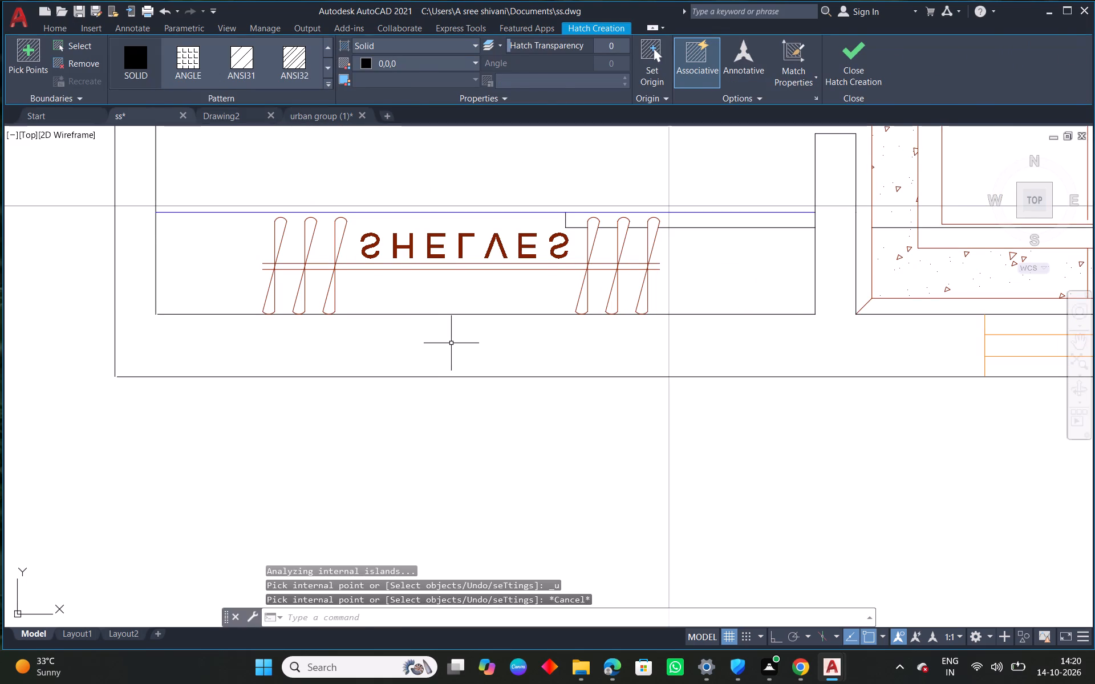
Close the inner and outer wall corners at the left end of the shelves with radius 0 fillets.
key("f")
key("space")
left_click(213, 313)
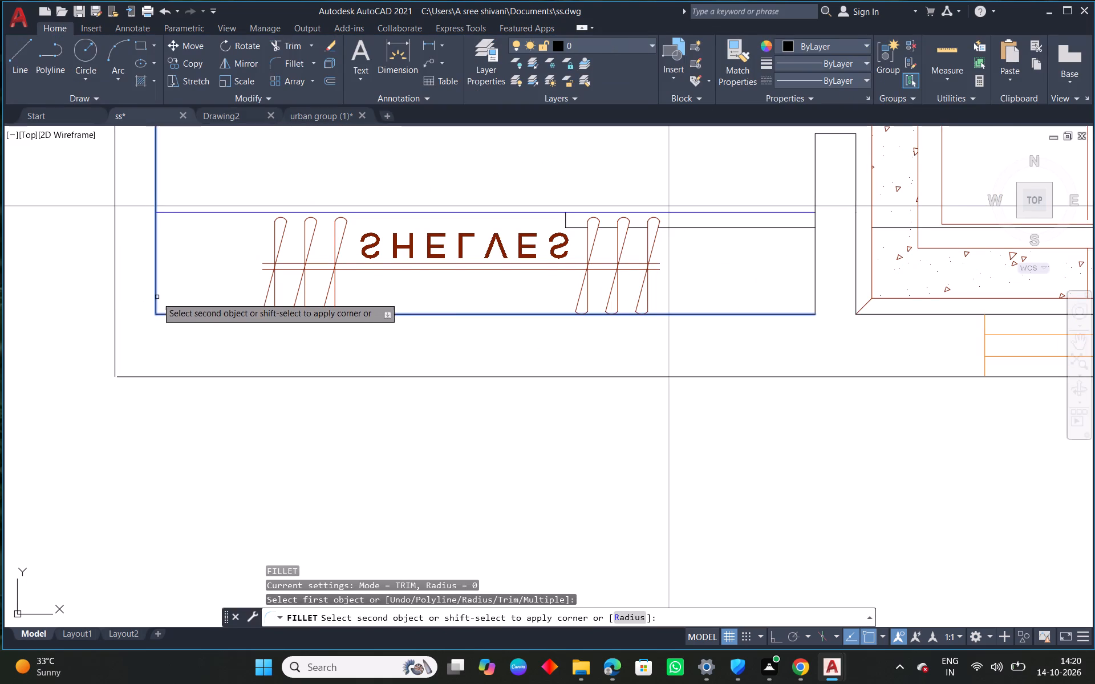
left_click(157, 297)
right_click(203, 257)
left_click(270, 274)
key("Escape")
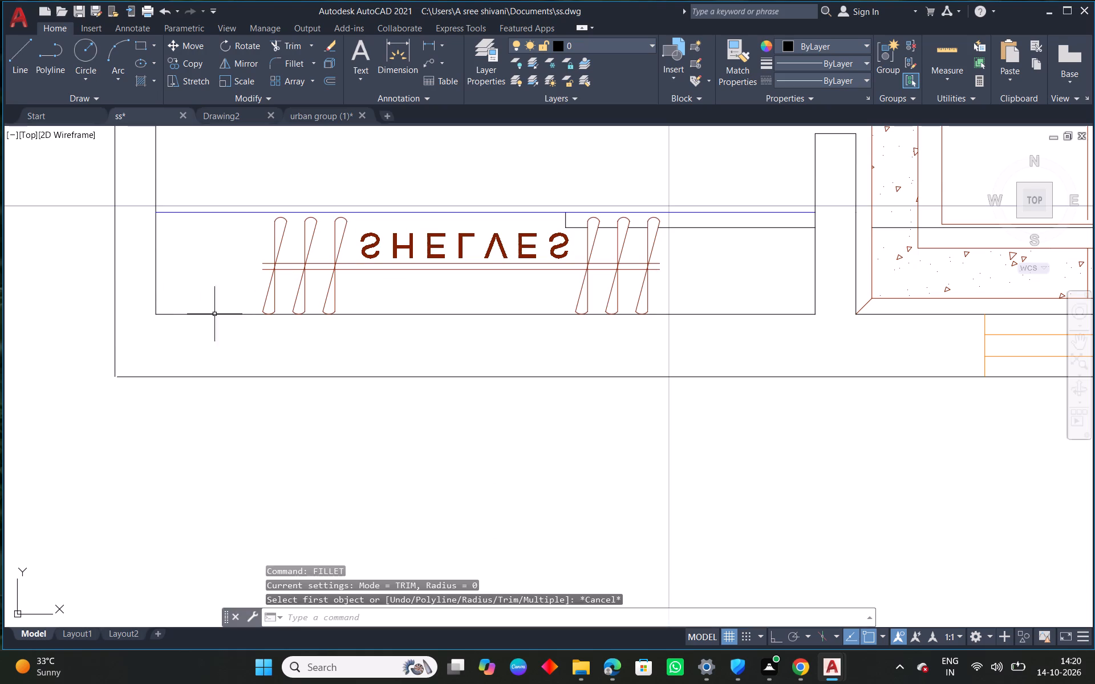
key("f")
key("space")
left_click(186, 378)
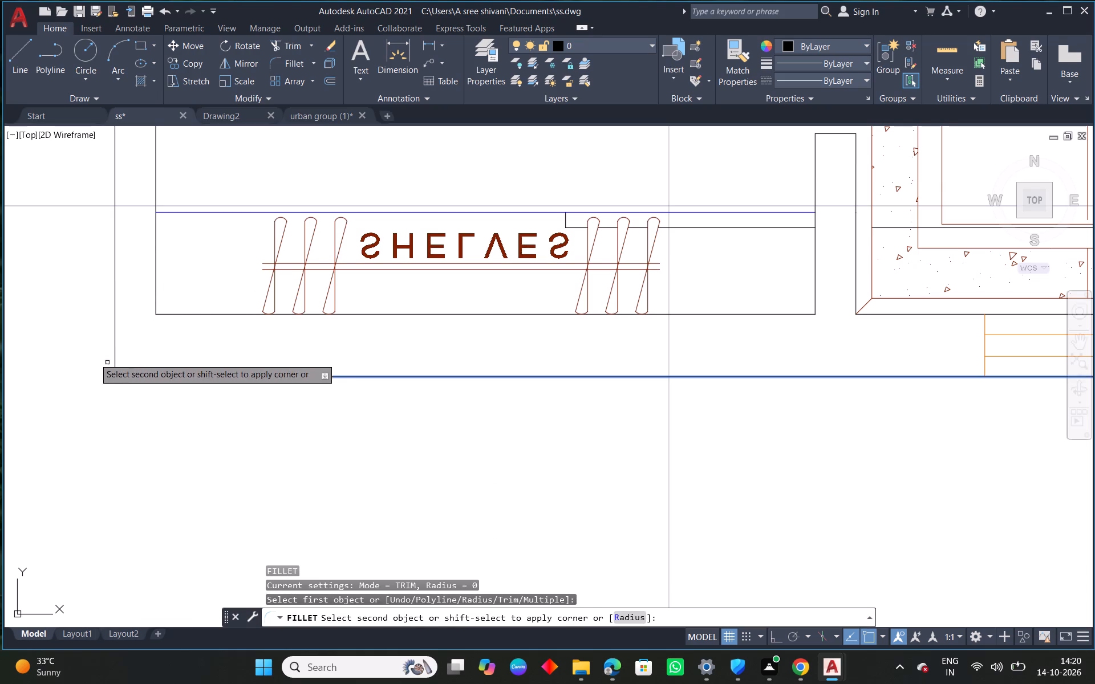
left_click(115, 350)
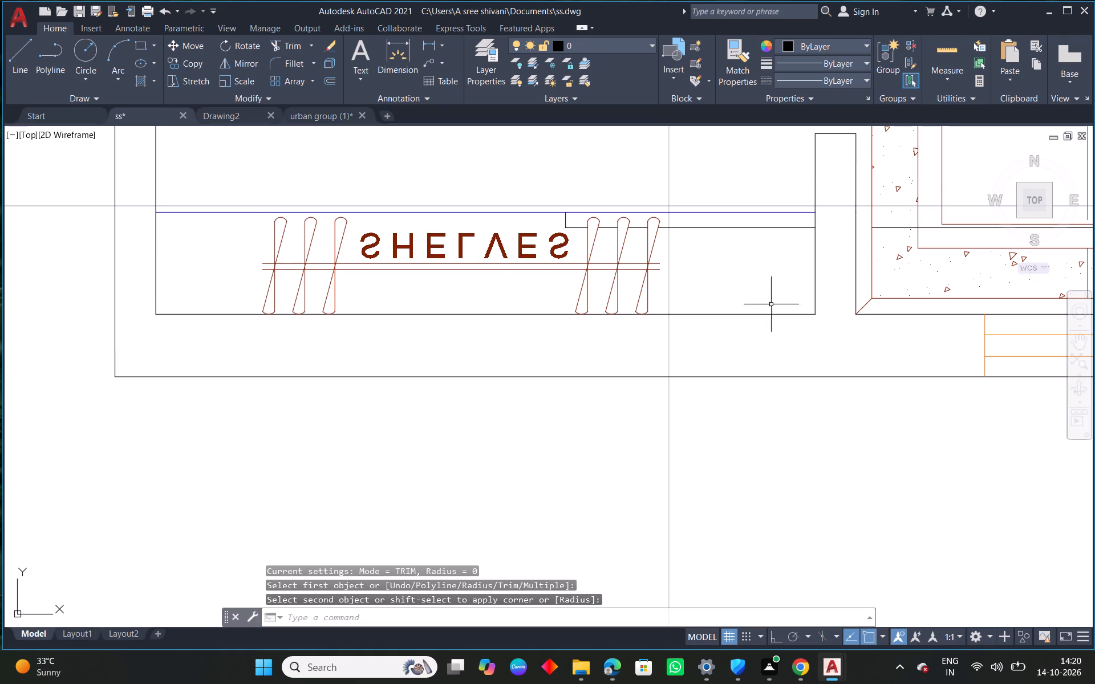
Fillet the inner wall line below the shelves with the left face of the stub wall at radius 0.
middle_click_drag(850, 328, 665, 337)
right_click(578, 262)
left_click(663, 271)
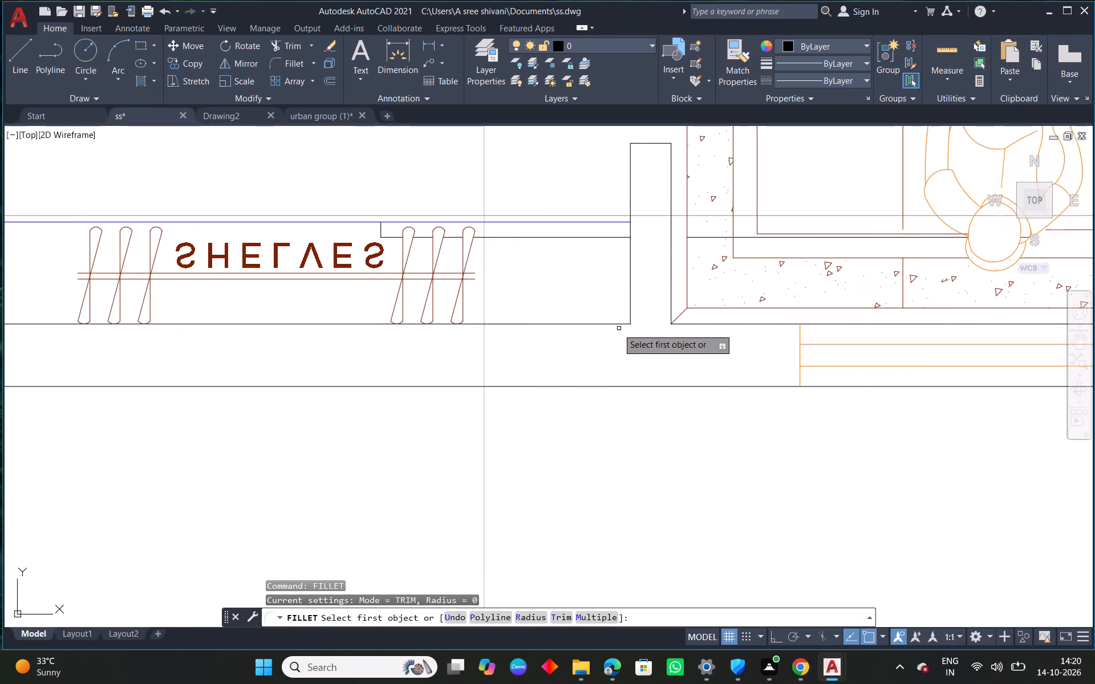
left_click(615, 325)
left_click(630, 300)
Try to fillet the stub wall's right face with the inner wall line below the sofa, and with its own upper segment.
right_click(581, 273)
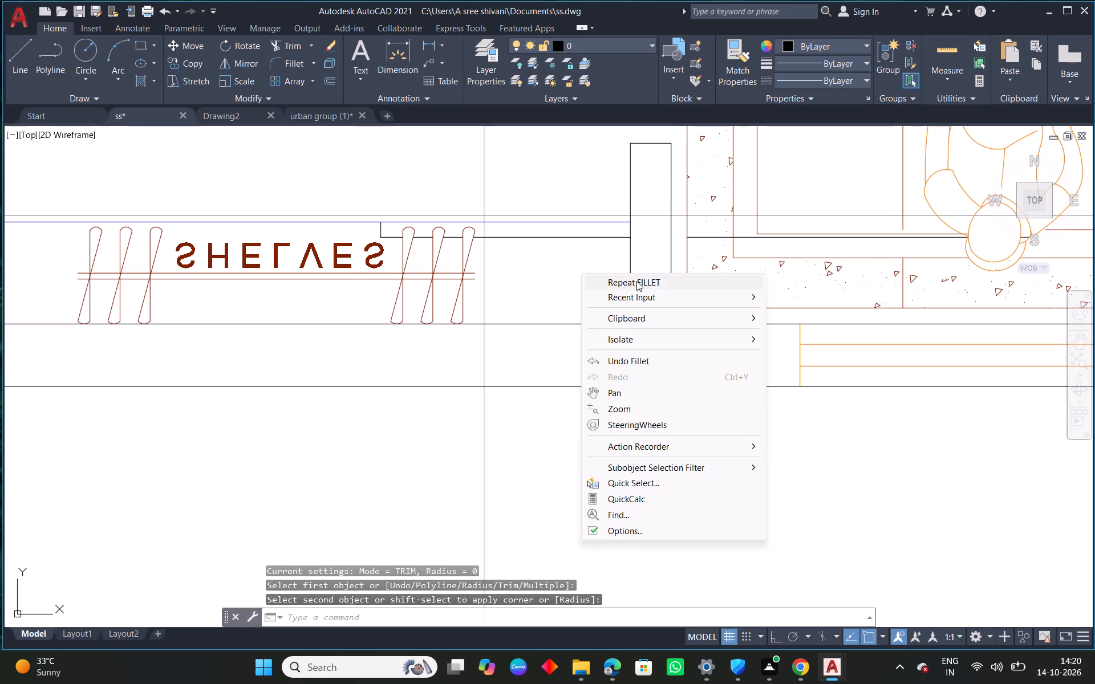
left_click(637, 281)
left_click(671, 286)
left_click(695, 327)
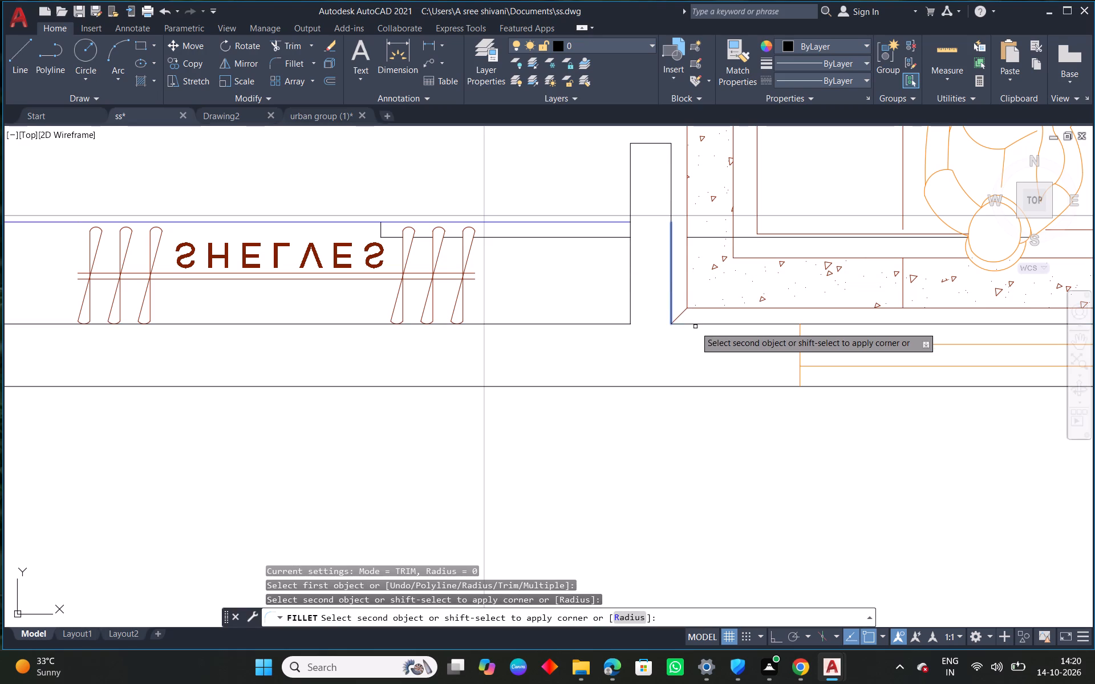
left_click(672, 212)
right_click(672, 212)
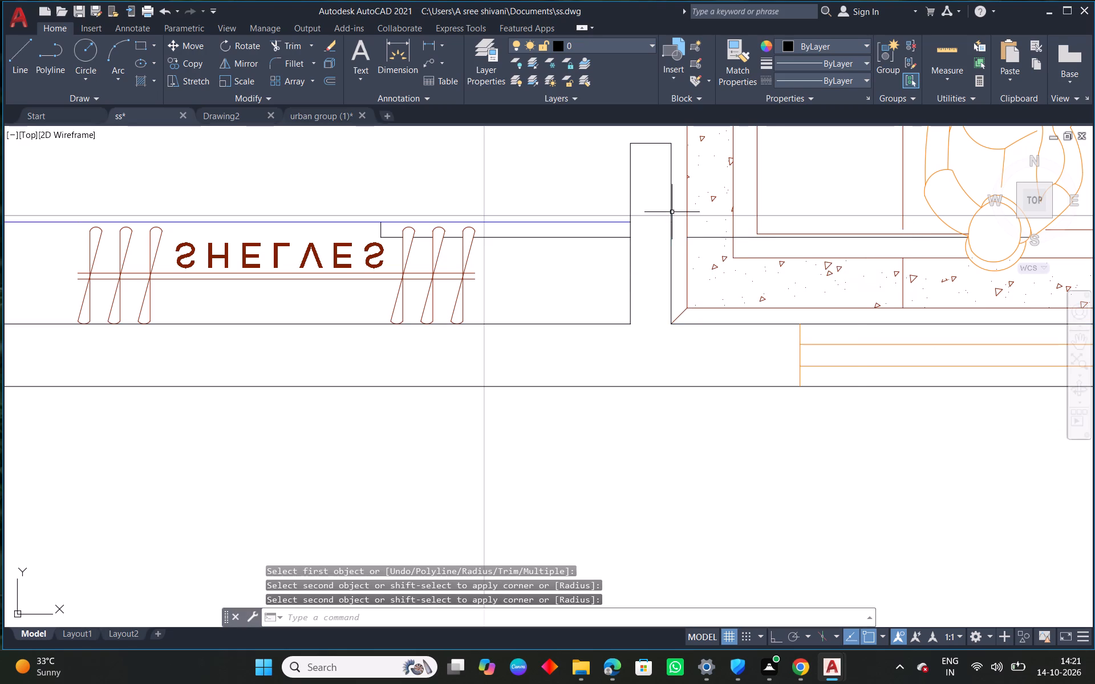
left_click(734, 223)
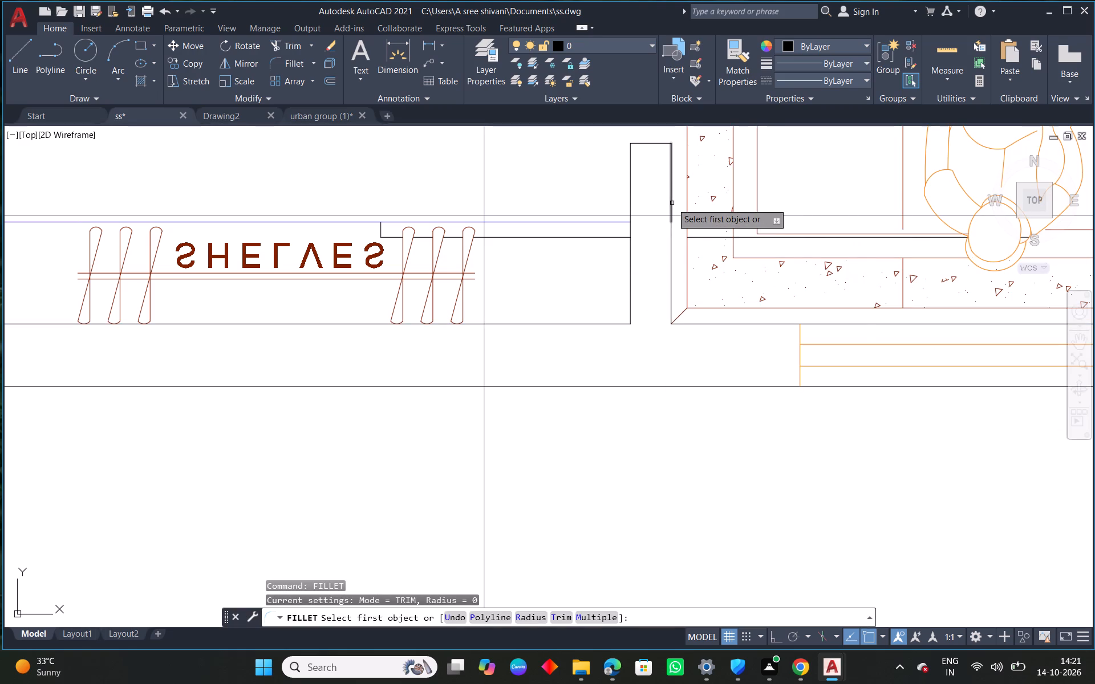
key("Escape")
Join the upper and lower segments of the stub wall's right face into one polyline.
type("j")
key("space")
left_click(672, 203)
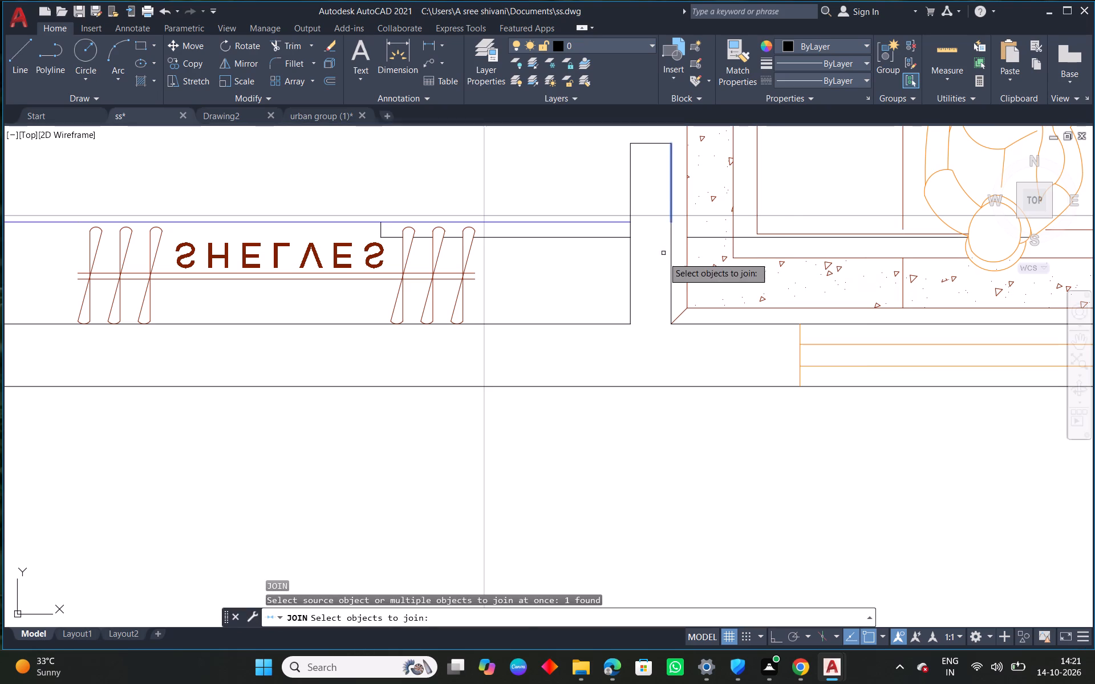
left_click(674, 252)
left_click(662, 259)
right_click(651, 251)
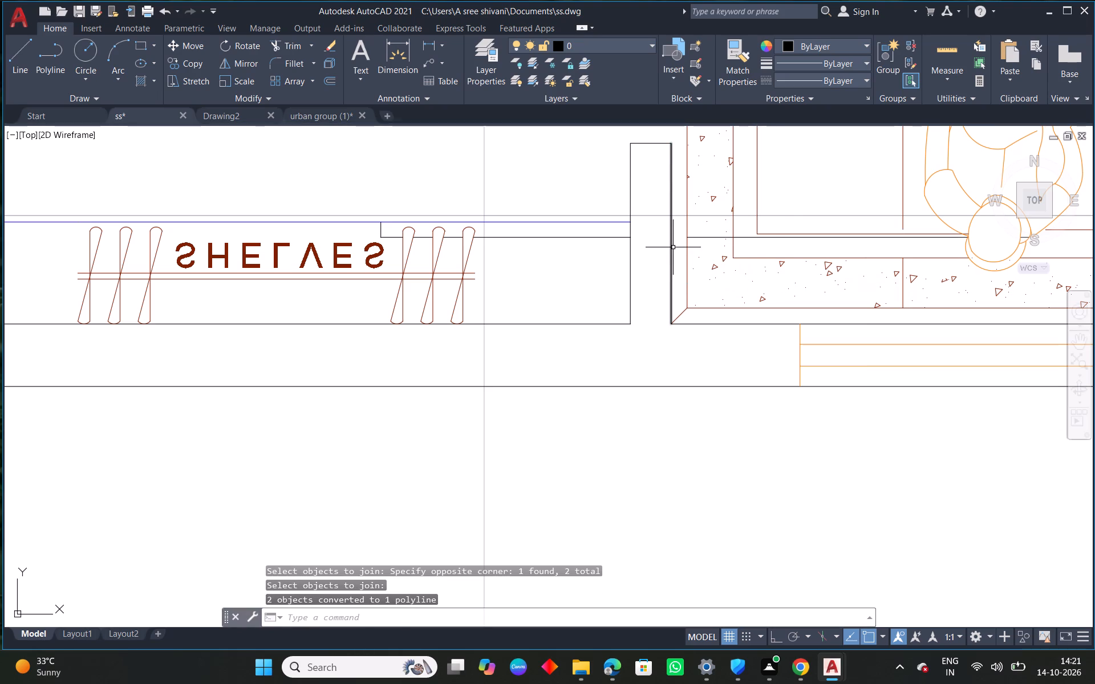
Fillet the stub wall's joined right face with the inner wall line below the sofa at radius 0.
type("f")
key("space")
left_click(673, 247)
left_click(712, 325)
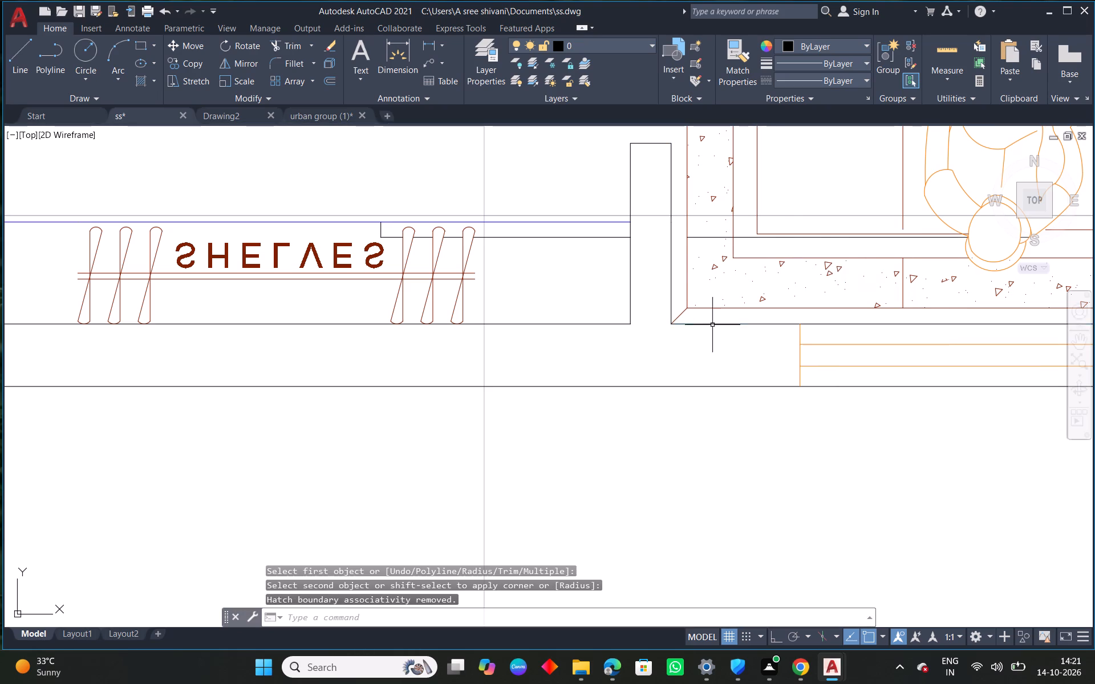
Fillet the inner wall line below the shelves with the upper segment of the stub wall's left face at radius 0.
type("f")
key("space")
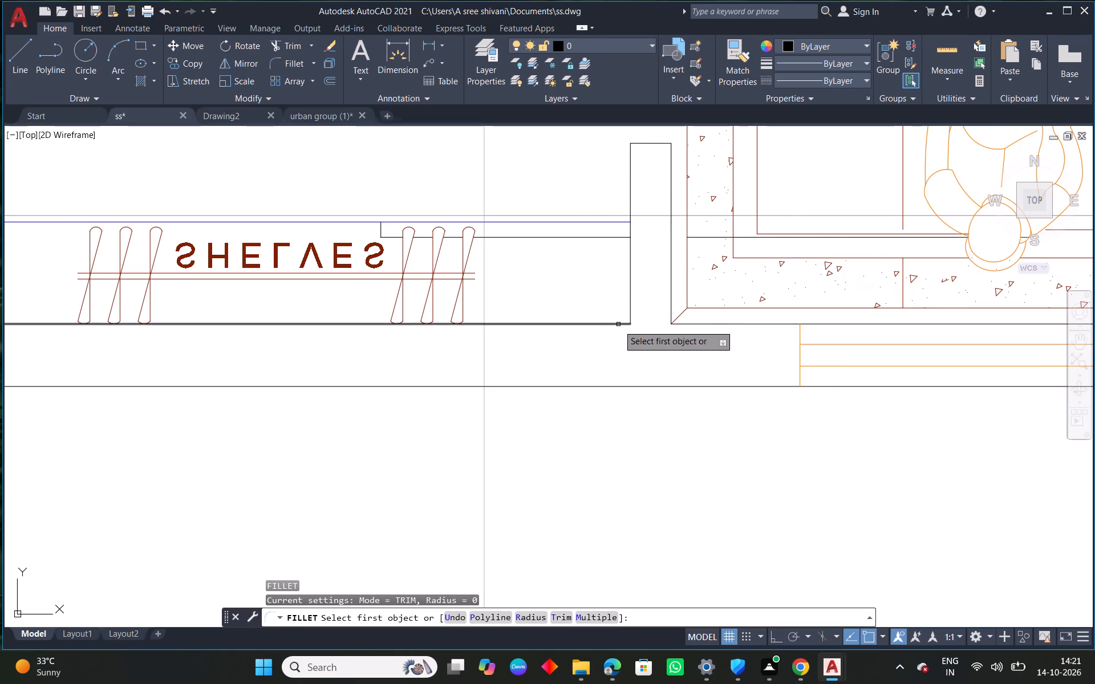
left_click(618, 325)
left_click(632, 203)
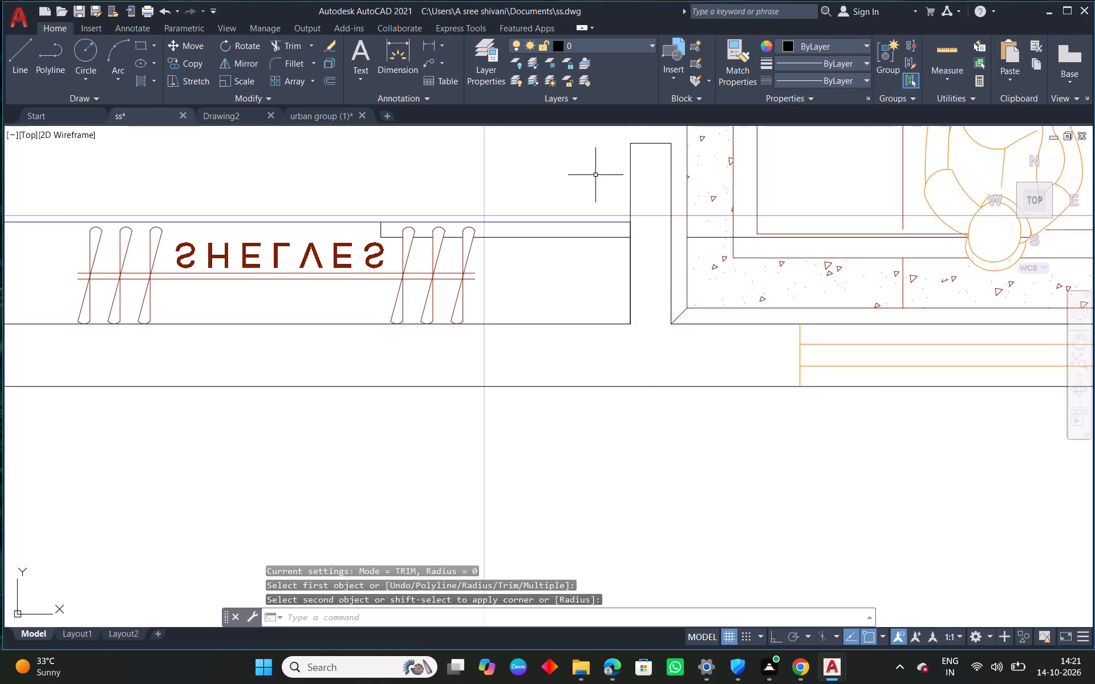
Erase the long overlapping line on the stub wall's left face, keeping the short segment beside the shelves.
middle_click_drag(599, 175, 586, 253)
scroll(586, 256, "down", 3)
scroll(598, 297, "up", 4)
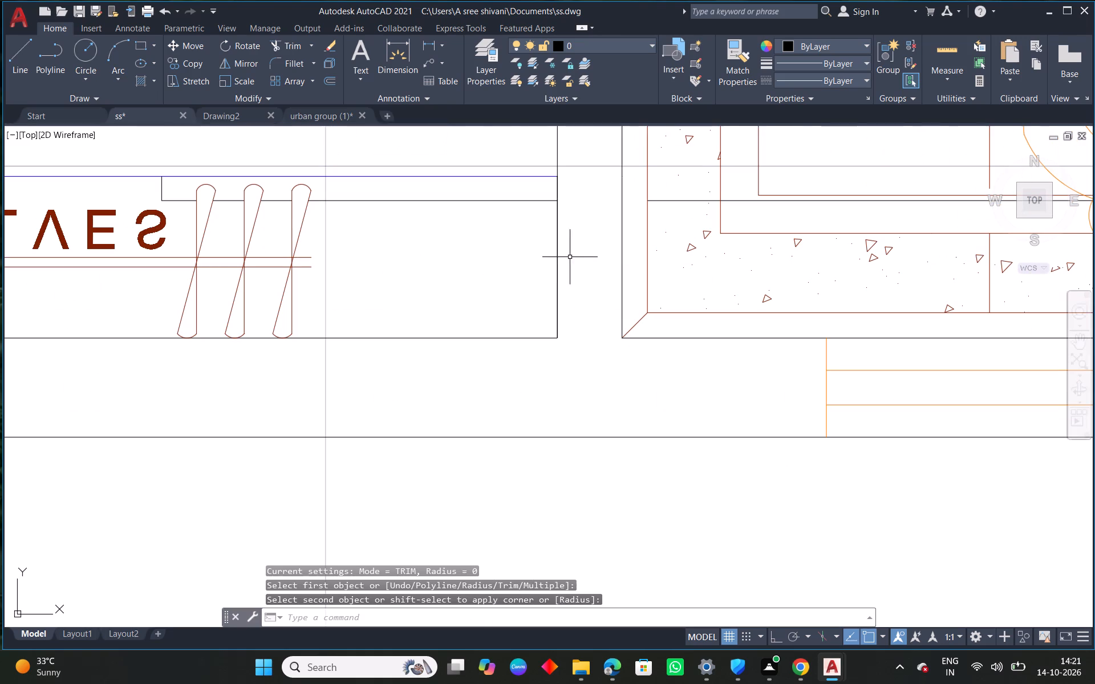
left_click(559, 262)
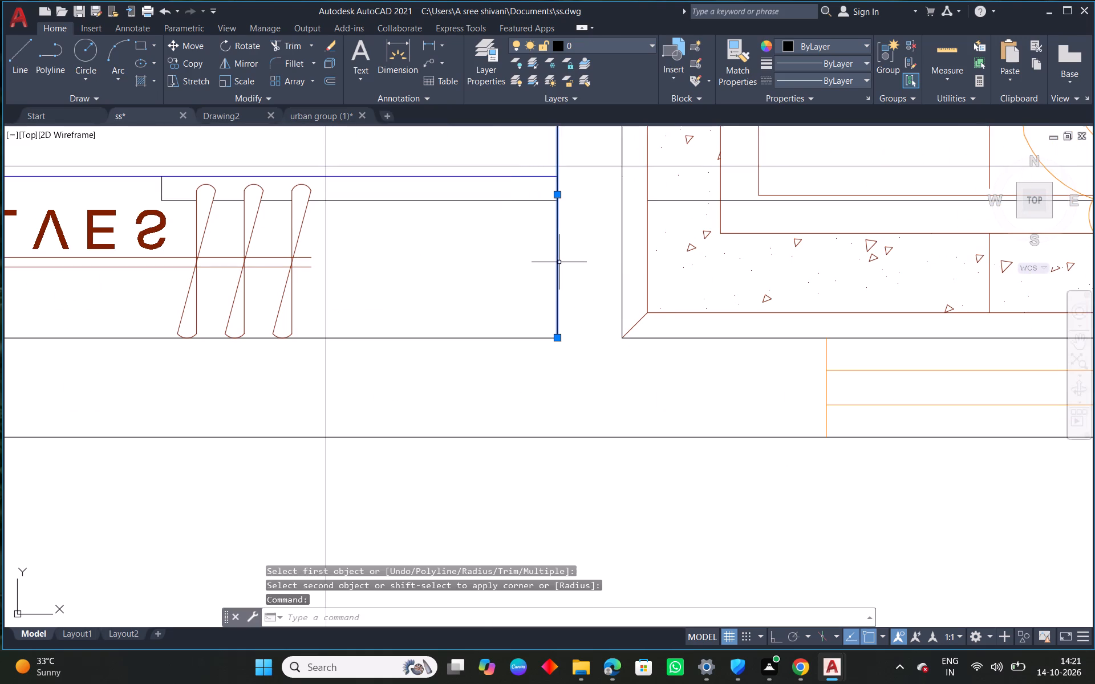
key("Delete")
scroll(587, 290, "down", 2)
middle_click_drag(581, 279, 574, 307)
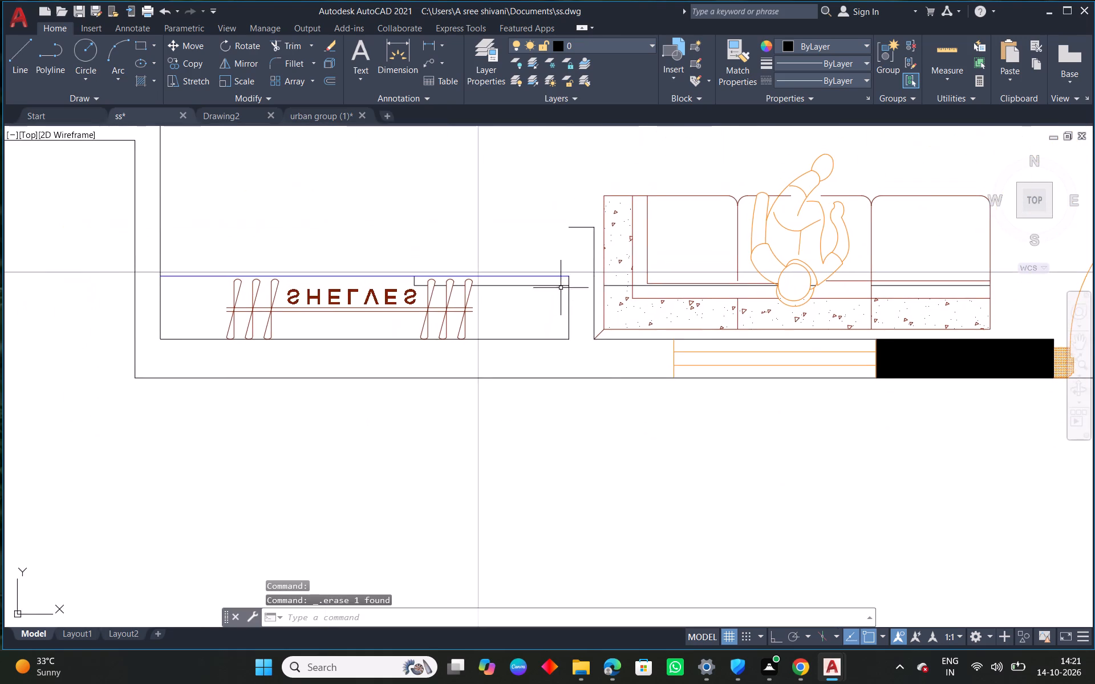
key("Escape")
Fillet the remaining left-face segment of the stub wall with its top edge at radius 0.
scroll(559, 280, "up", 2)
key("f")
key("space")
left_click(582, 313)
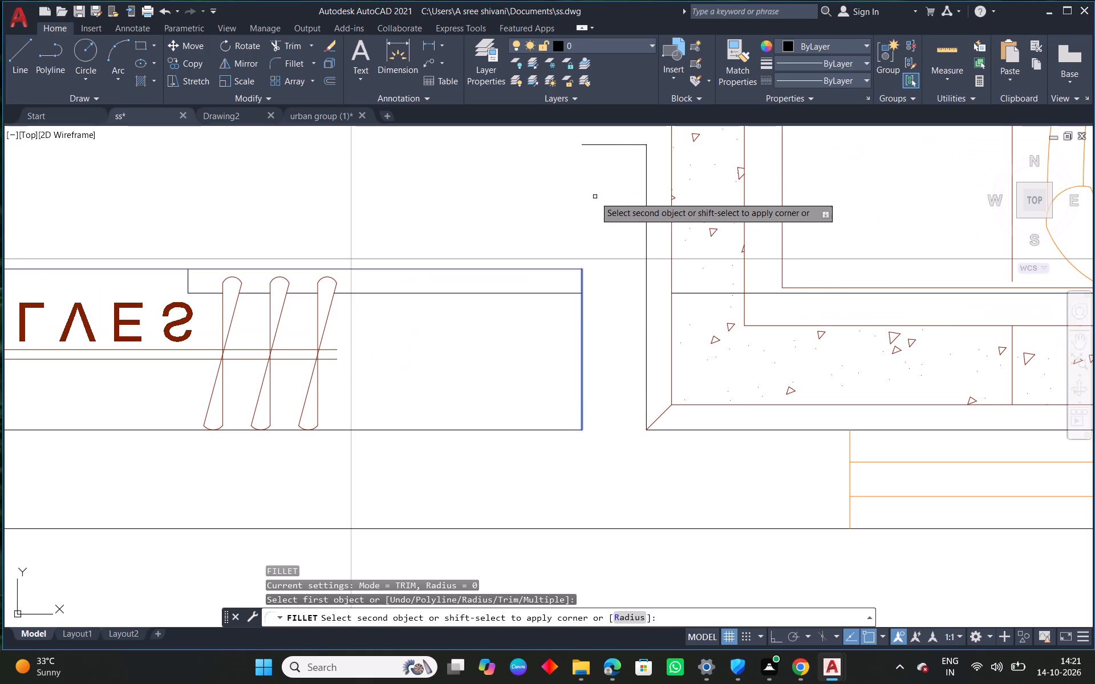
left_click(594, 145)
key("Escape")
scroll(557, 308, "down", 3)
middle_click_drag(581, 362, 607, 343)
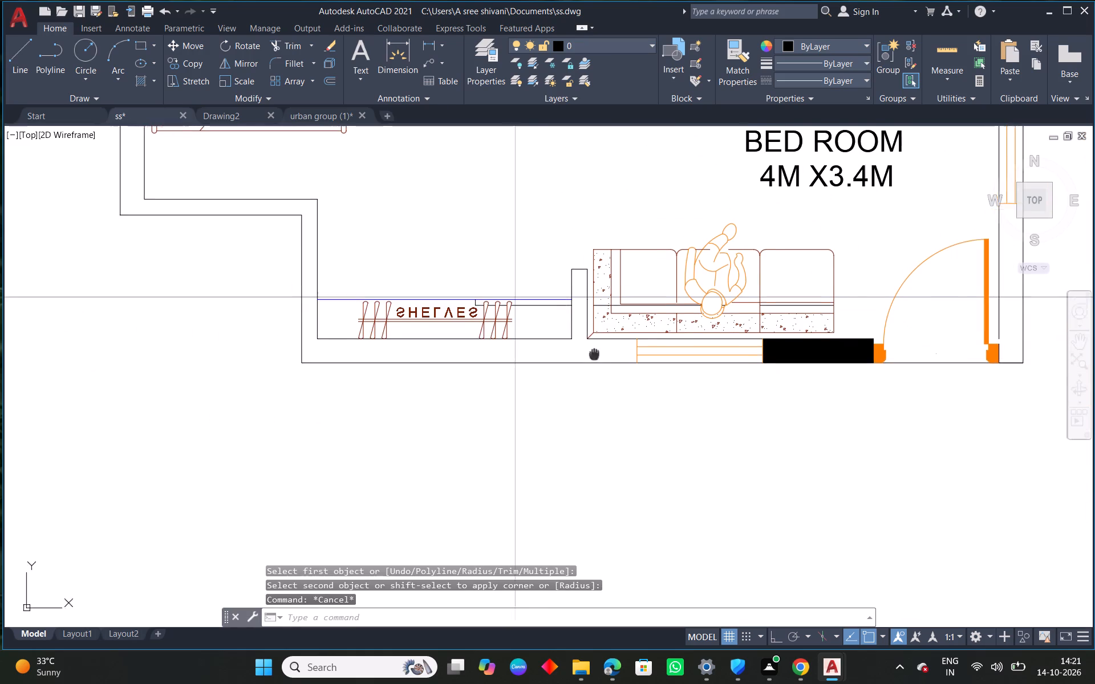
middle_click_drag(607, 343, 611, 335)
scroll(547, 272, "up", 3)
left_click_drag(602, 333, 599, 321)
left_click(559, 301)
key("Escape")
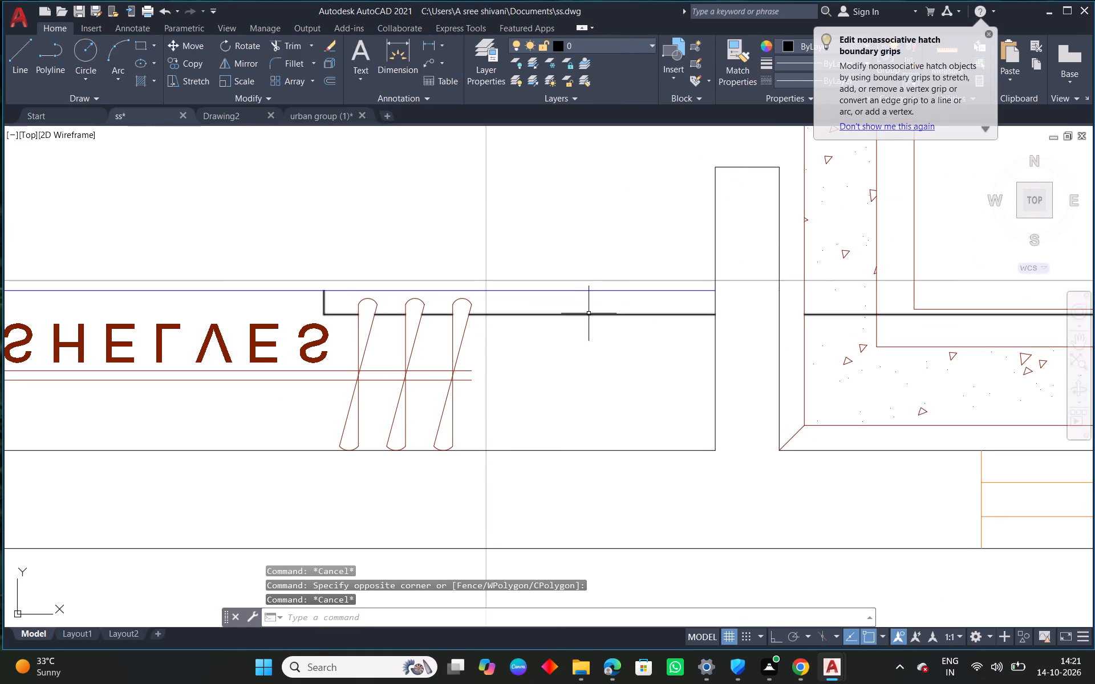
Explode the leftover outline crossing the shelves and erase its segment between the shelves and the stub wall.
left_click(589, 314)
type("x")
key("space")
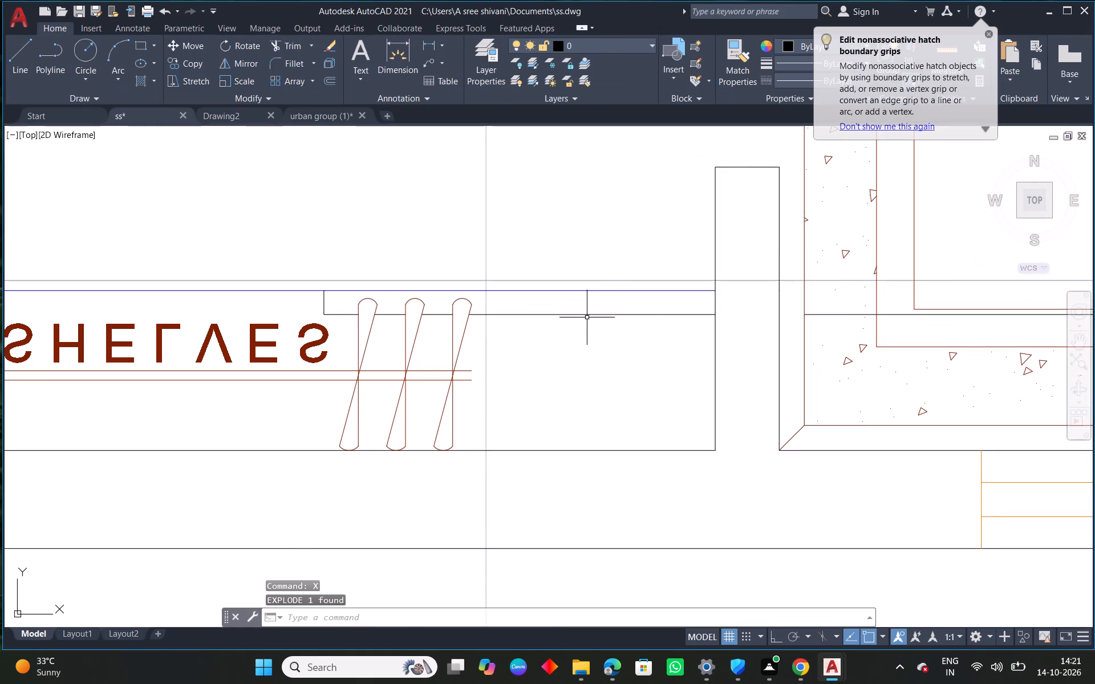
left_click(580, 308)
left_click(537, 340)
key("Delete")
Erase the leftover line segments running between the slanted shelf shapes, including the short vertical end piece.
scroll(438, 321, "up", 1)
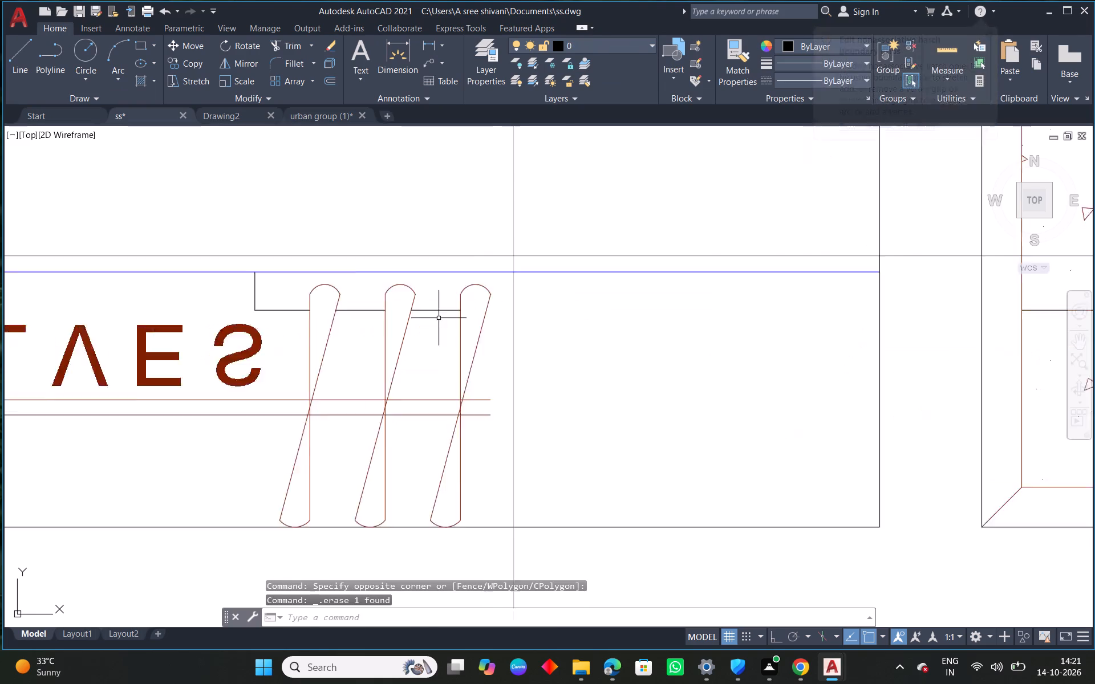
scroll(439, 317, "up", 1)
left_click_drag(458, 327, 451, 311)
left_click(436, 287)
key("Delete")
scroll(428, 314, "down", 2)
scroll(372, 311, "up", 3)
left_click_drag(390, 343, 390, 333)
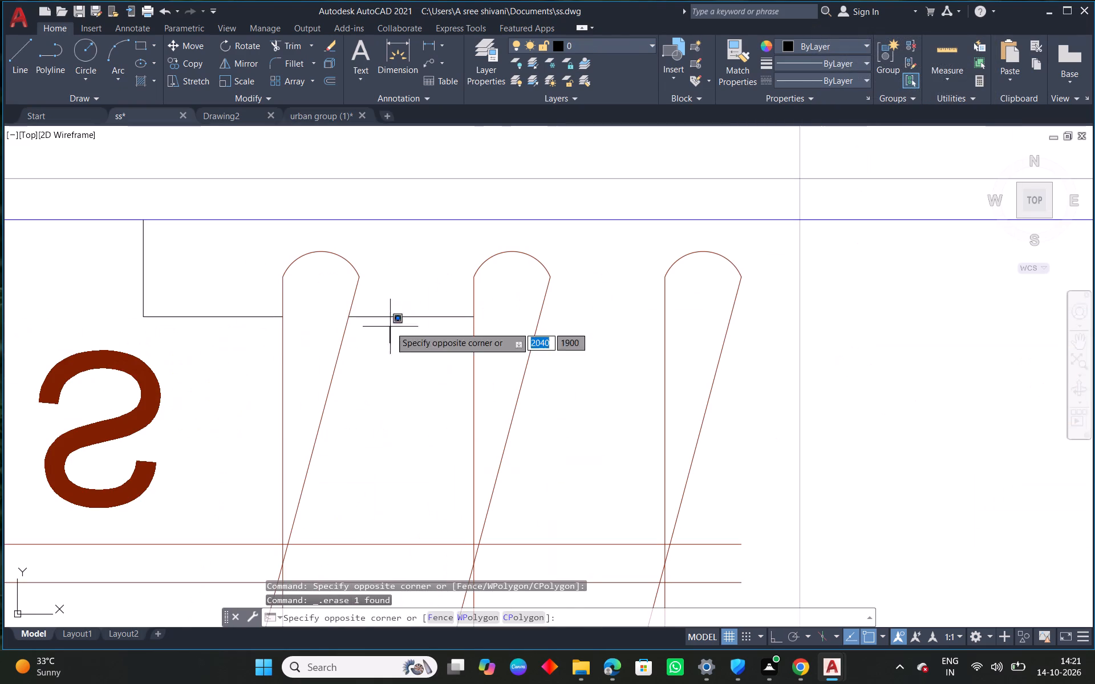
left_click(385, 299)
key("Delete")
left_click_drag(216, 335, 199, 325)
left_click(140, 302)
key("Delete")
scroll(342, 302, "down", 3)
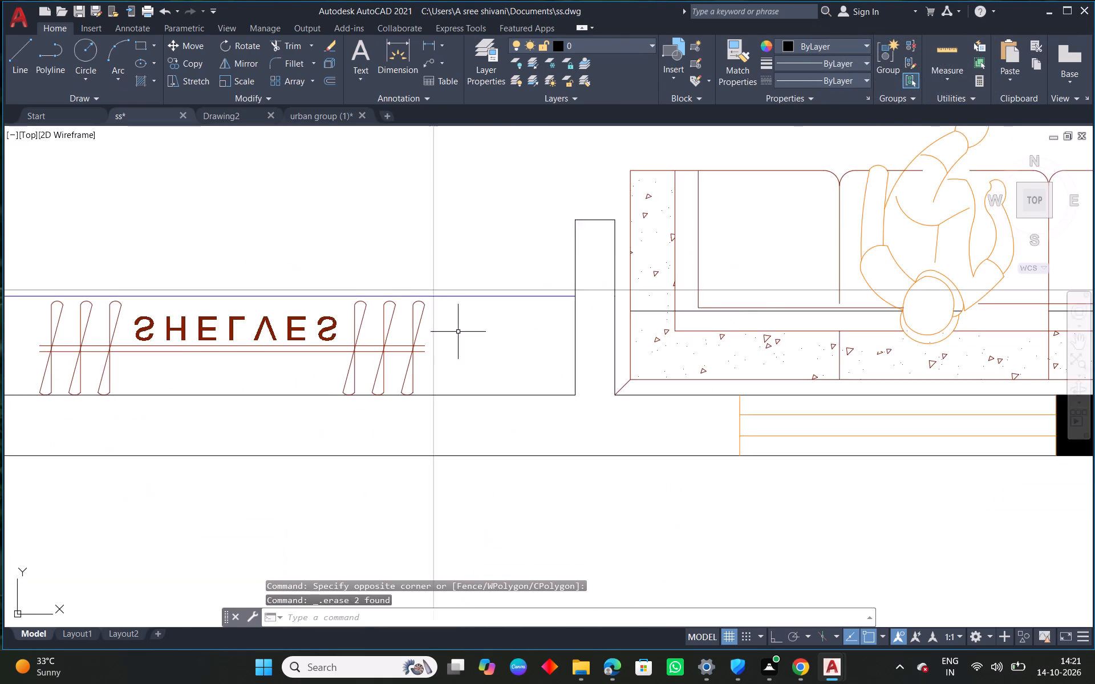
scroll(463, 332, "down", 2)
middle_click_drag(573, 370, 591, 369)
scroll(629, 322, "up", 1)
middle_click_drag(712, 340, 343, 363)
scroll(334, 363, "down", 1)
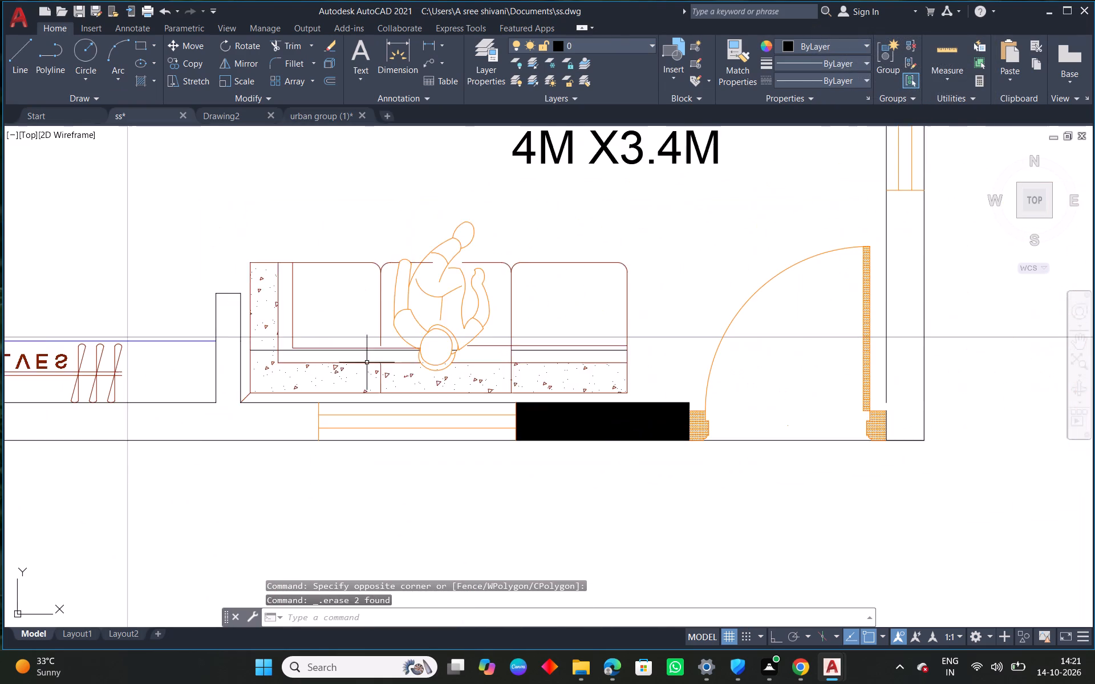
Erase the stray black horizontal line segments crossing the sofa's backrest on both sides of the seated figure.
scroll(593, 362, "up", 2)
left_click(578, 337)
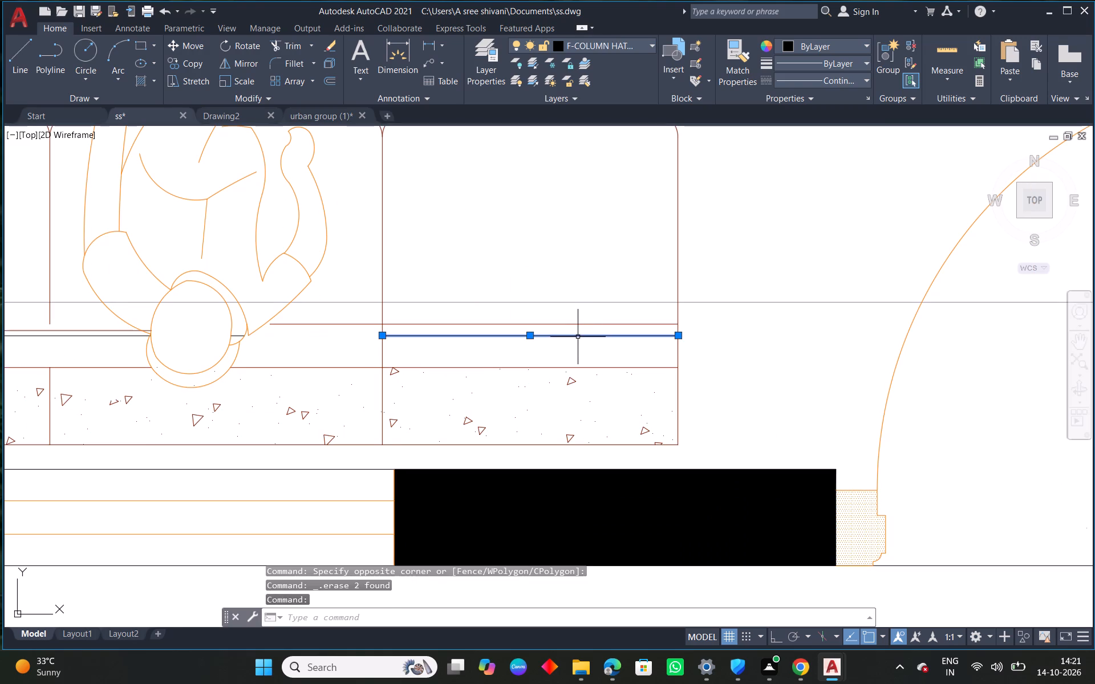
key("Delete")
scroll(509, 355, "down", 1)
middle_click_drag(425, 389, 678, 341)
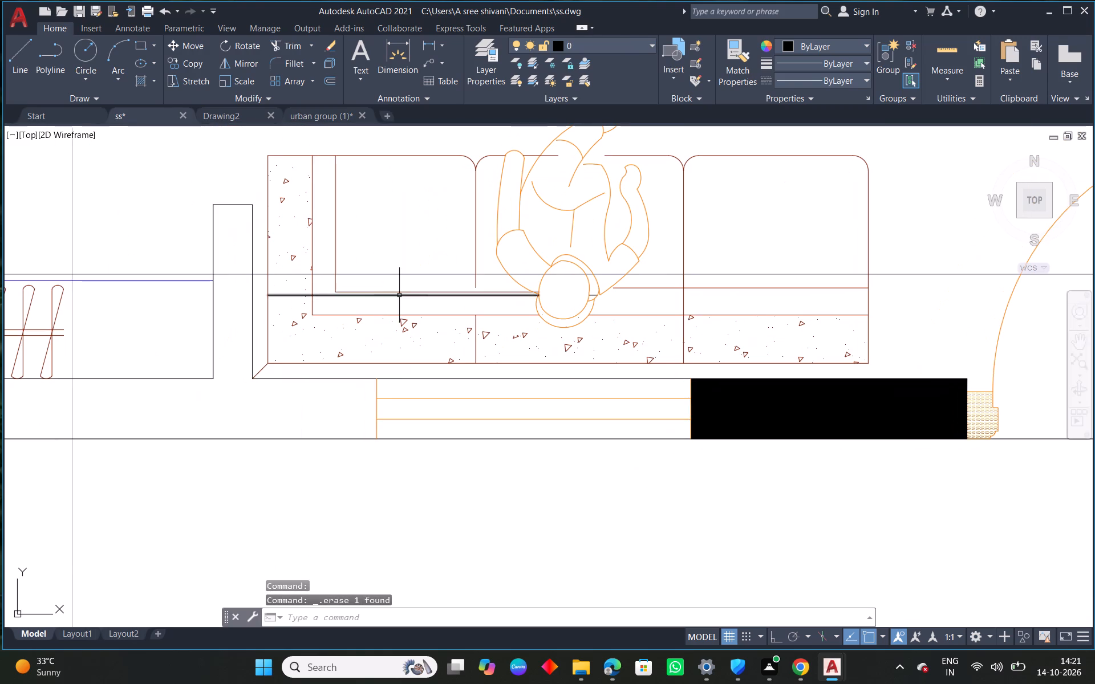
left_click(399, 296)
key("Delete")
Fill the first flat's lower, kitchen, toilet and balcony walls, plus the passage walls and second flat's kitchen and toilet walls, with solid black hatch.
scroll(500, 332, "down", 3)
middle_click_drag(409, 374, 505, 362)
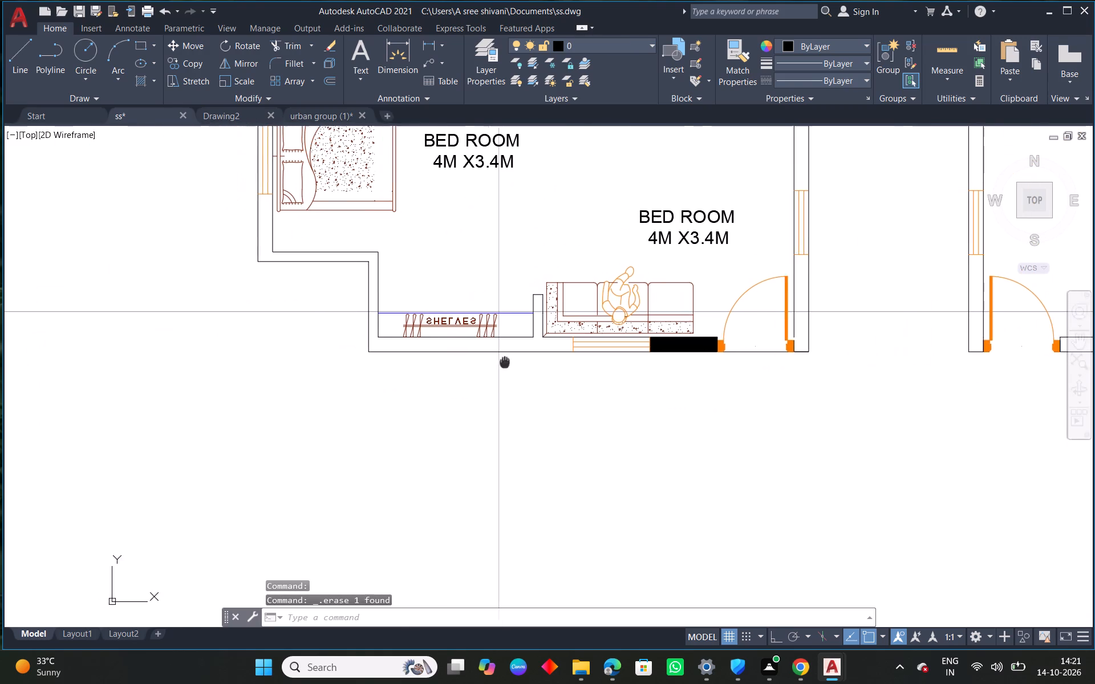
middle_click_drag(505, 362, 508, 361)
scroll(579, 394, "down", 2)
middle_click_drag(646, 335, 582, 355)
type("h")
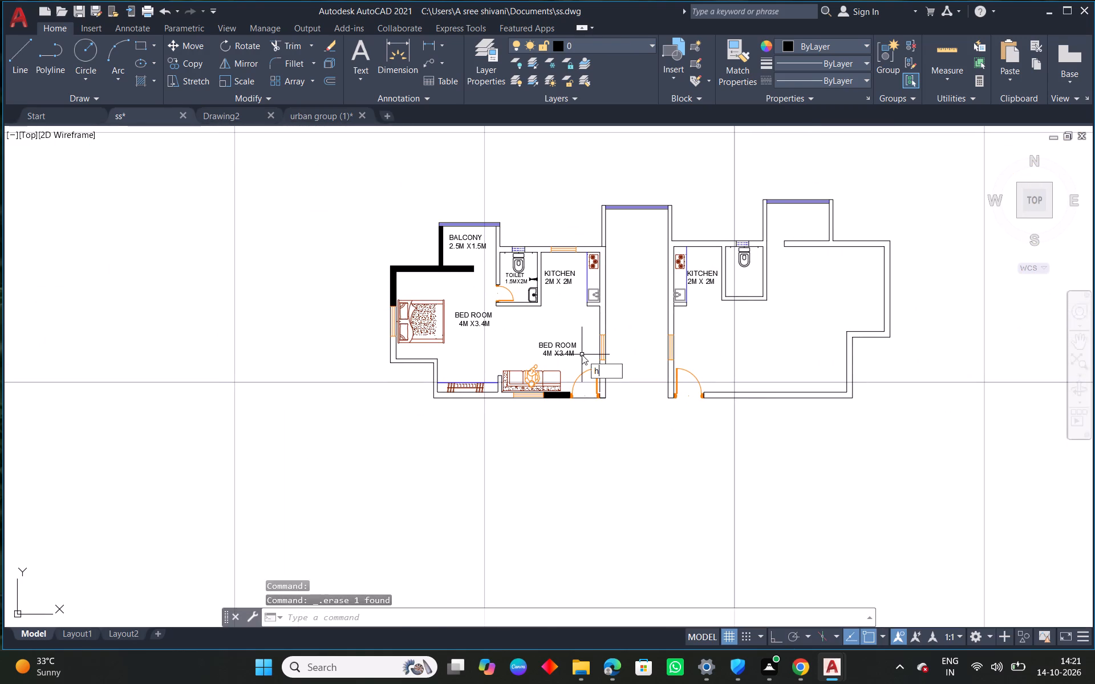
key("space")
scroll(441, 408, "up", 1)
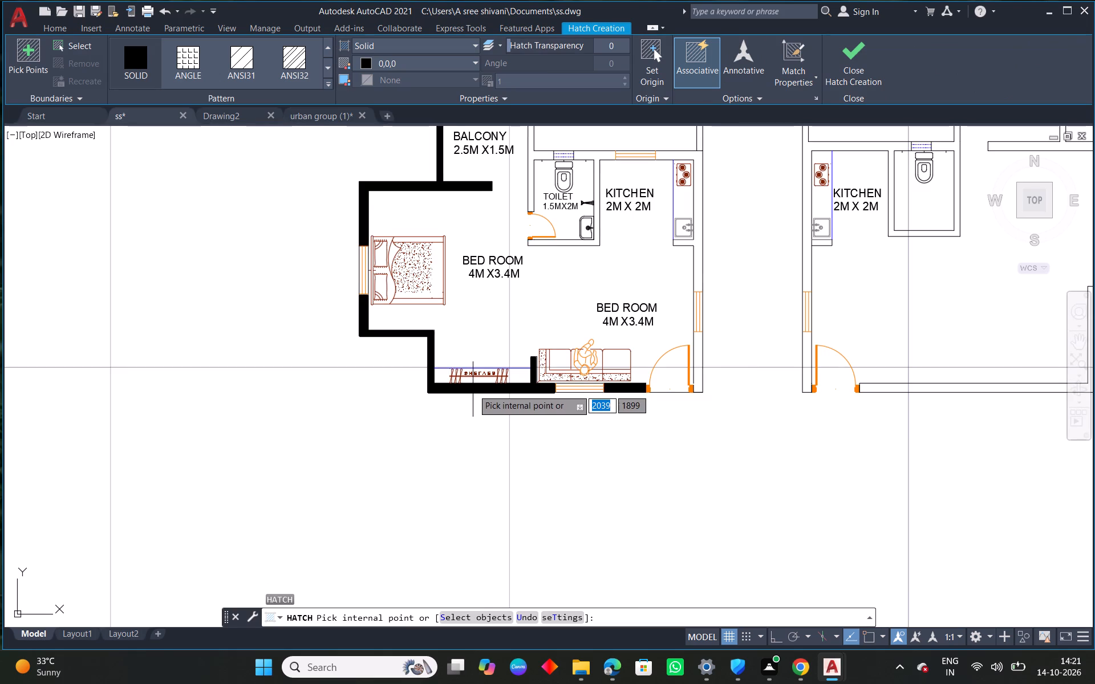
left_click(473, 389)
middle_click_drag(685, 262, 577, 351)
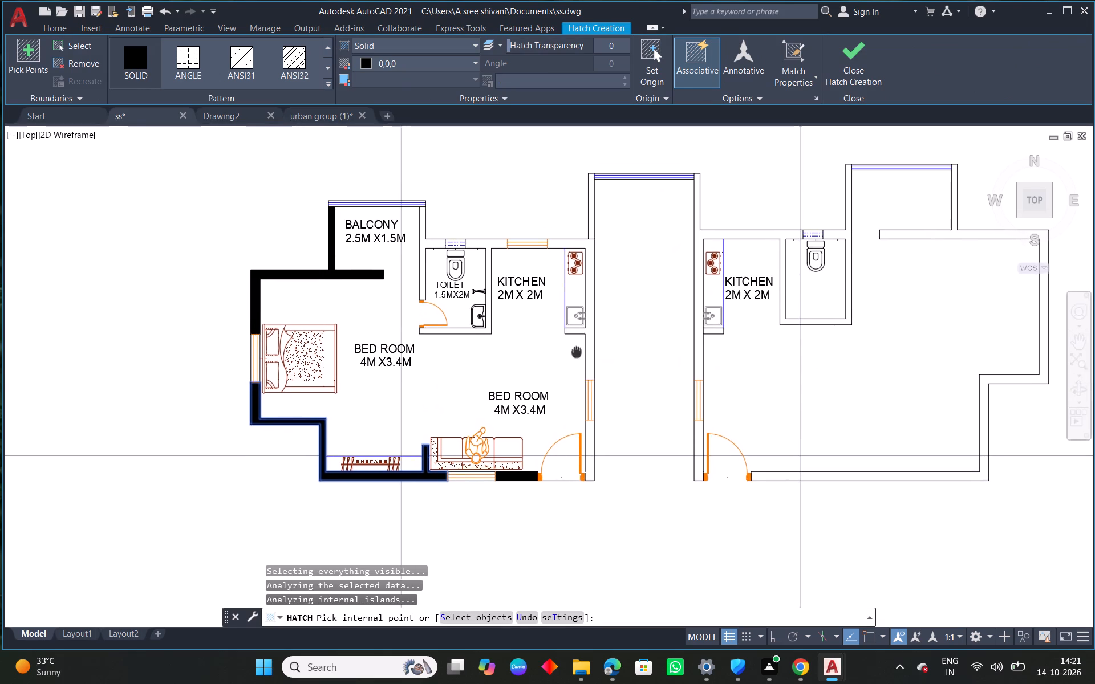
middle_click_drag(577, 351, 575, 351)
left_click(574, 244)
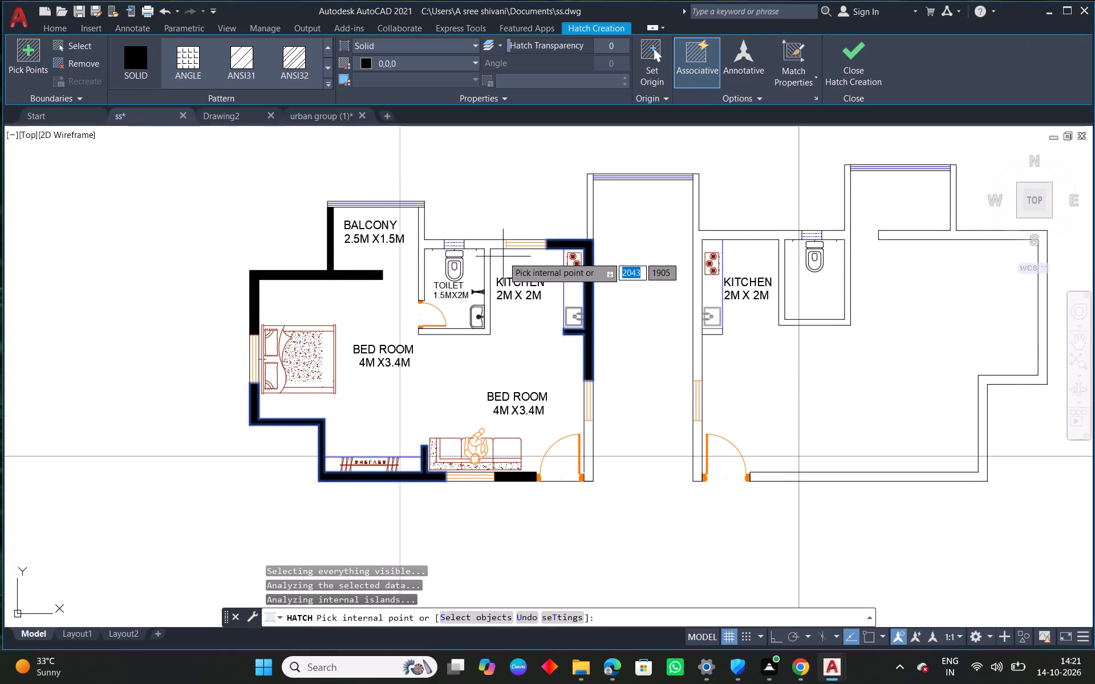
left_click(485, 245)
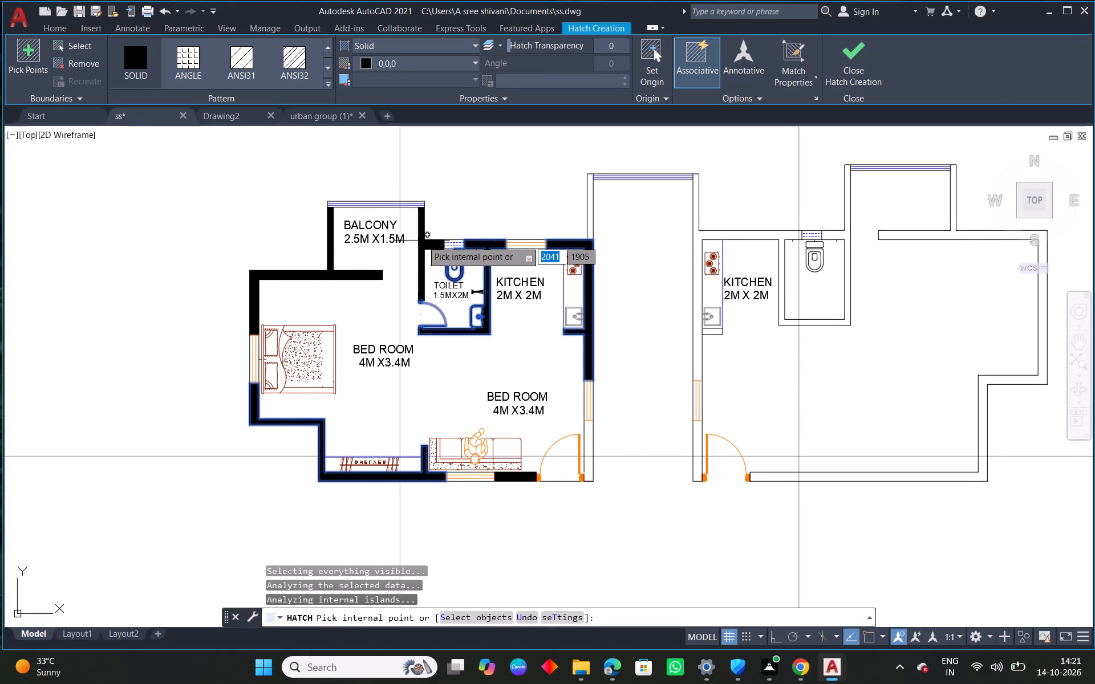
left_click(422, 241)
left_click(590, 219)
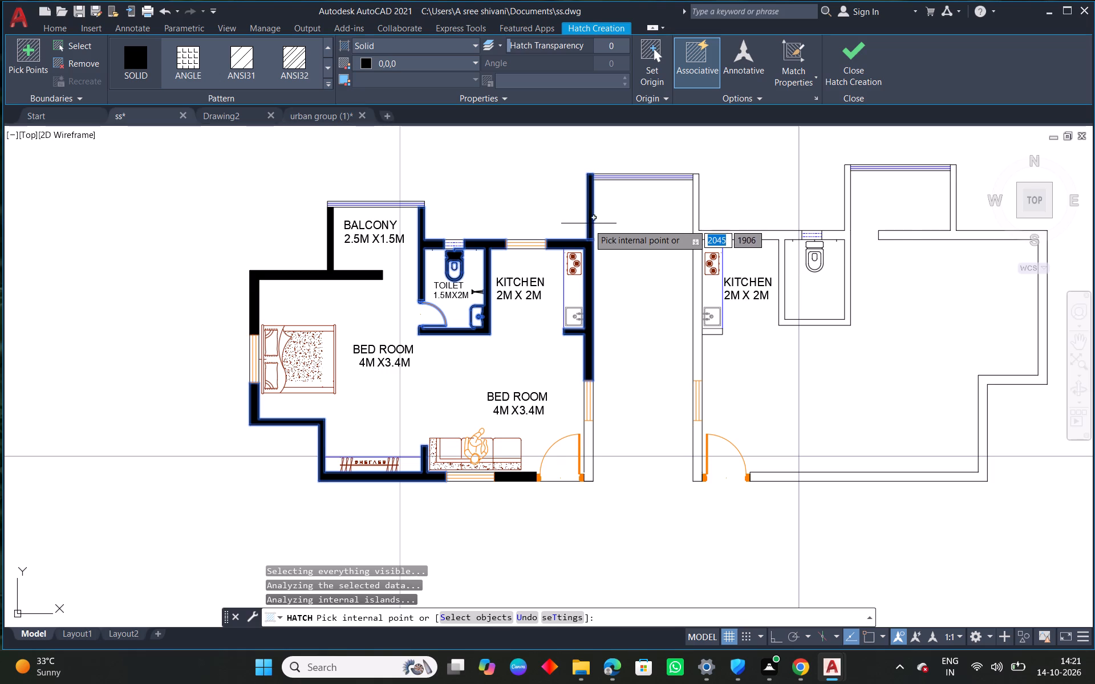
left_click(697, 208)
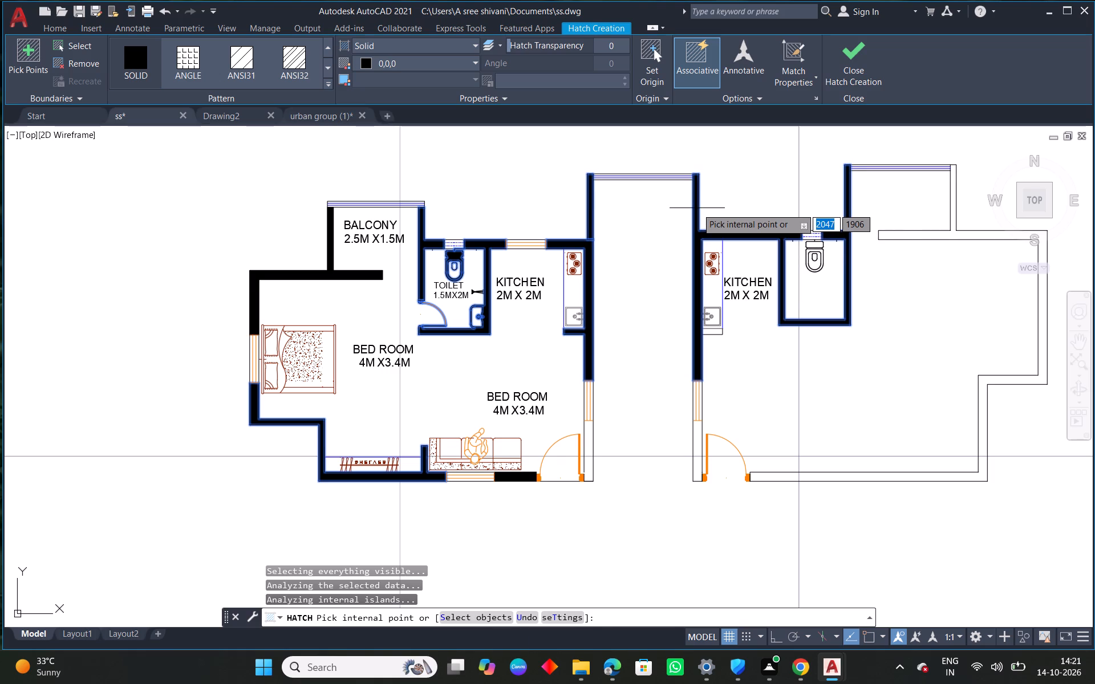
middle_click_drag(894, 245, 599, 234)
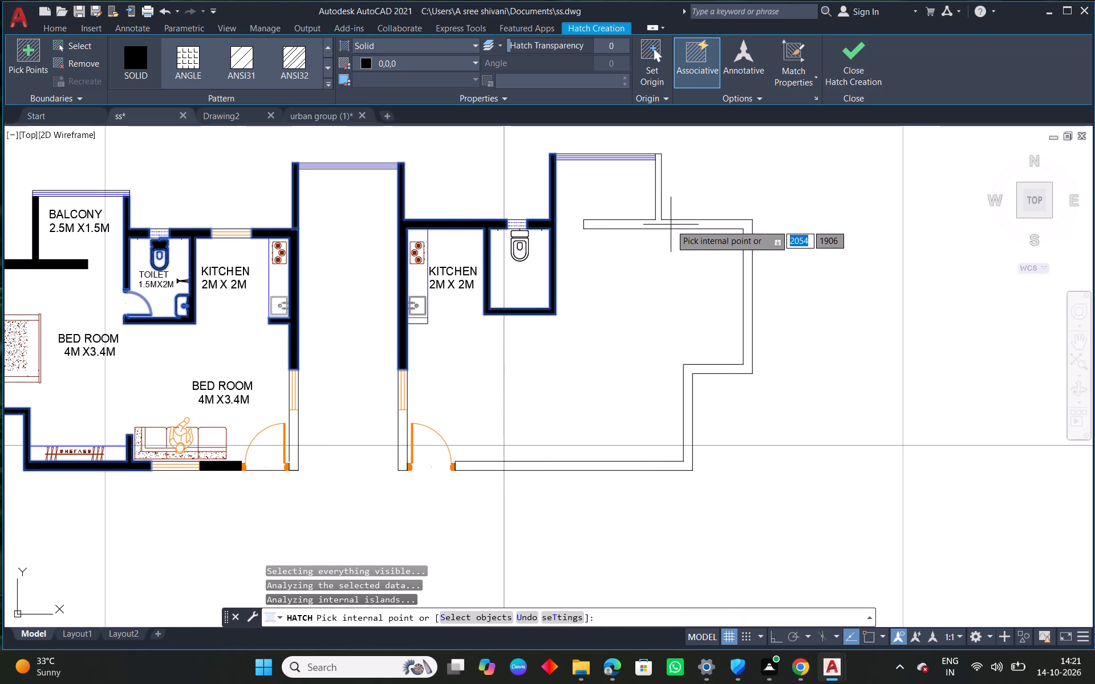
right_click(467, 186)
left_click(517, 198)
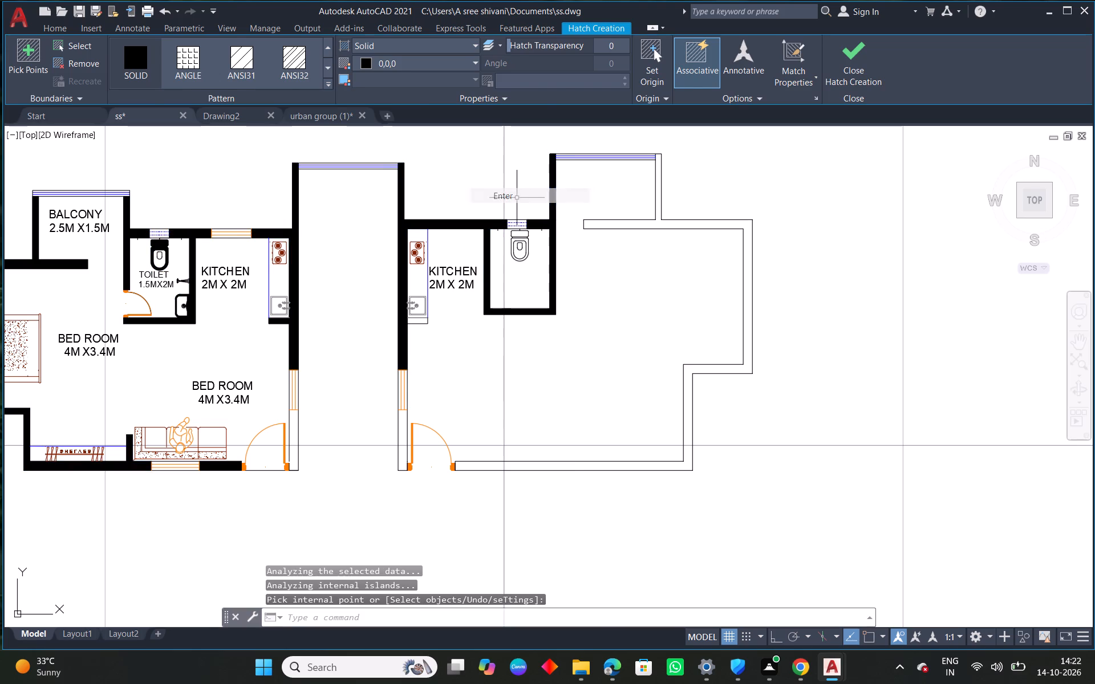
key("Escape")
Copy the first flat's TOILET 1.5MX2M label into the second flat's toilet, below the WC.
middle_click_drag(461, 371, 474, 302)
scroll(476, 320, "down", 2)
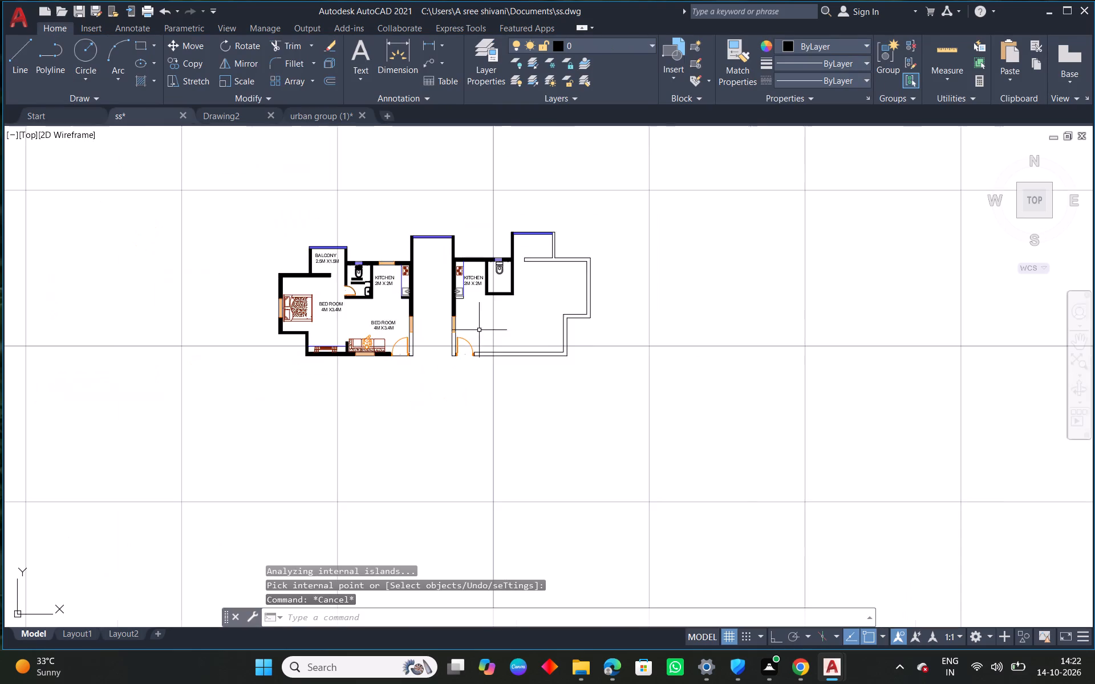
middle_click_drag(591, 356, 538, 331)
scroll(449, 226, "up", 2)
middle_click_drag(519, 328, 617, 306)
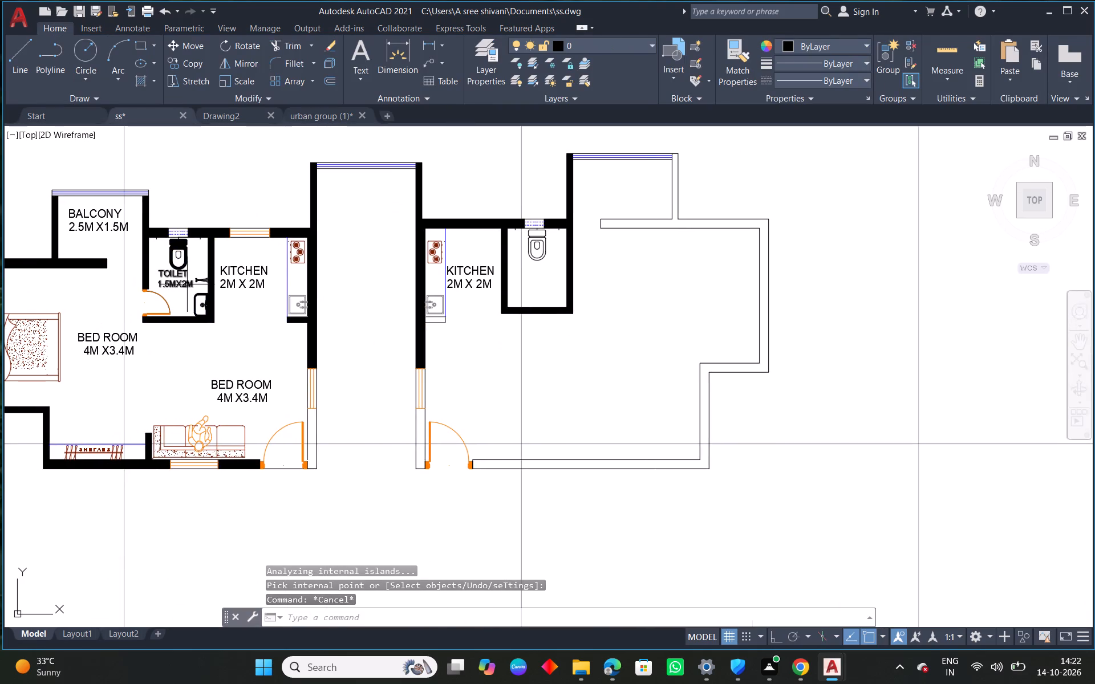
left_click(186, 283)
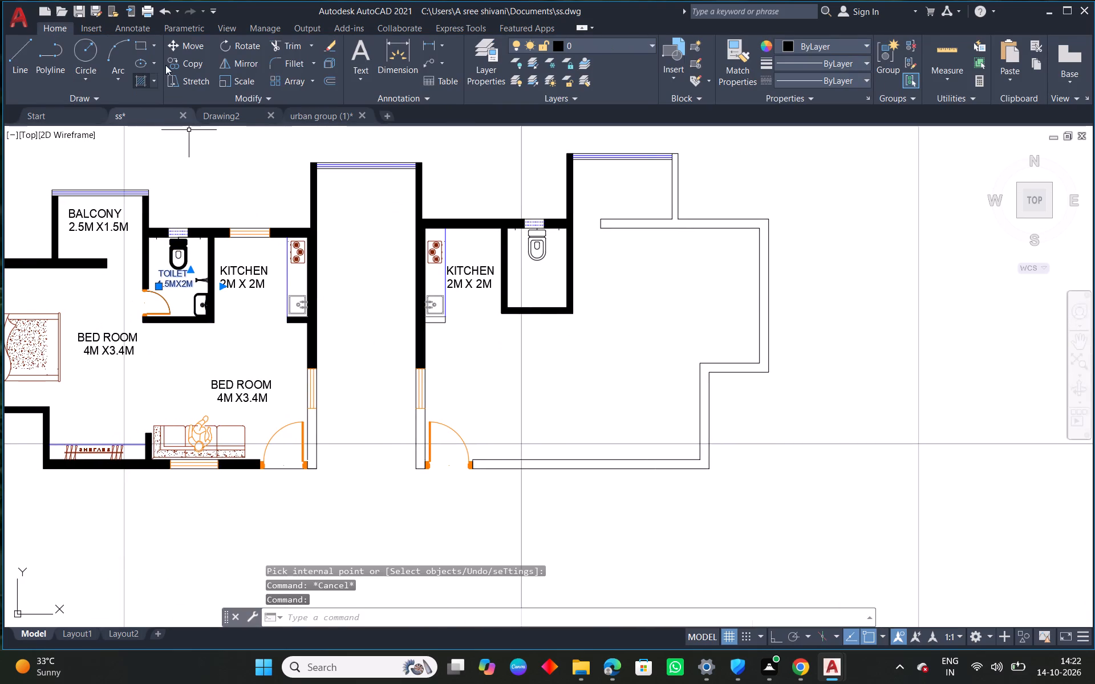
left_click(197, 70)
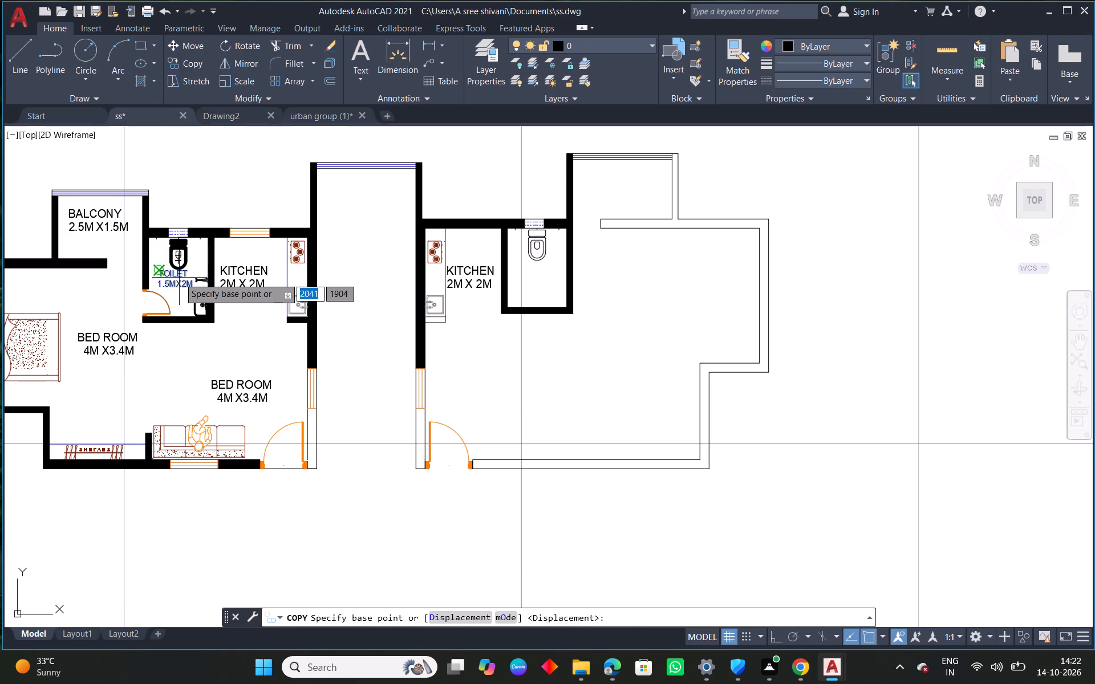
left_click(179, 278)
scroll(555, 264, "up", 2)
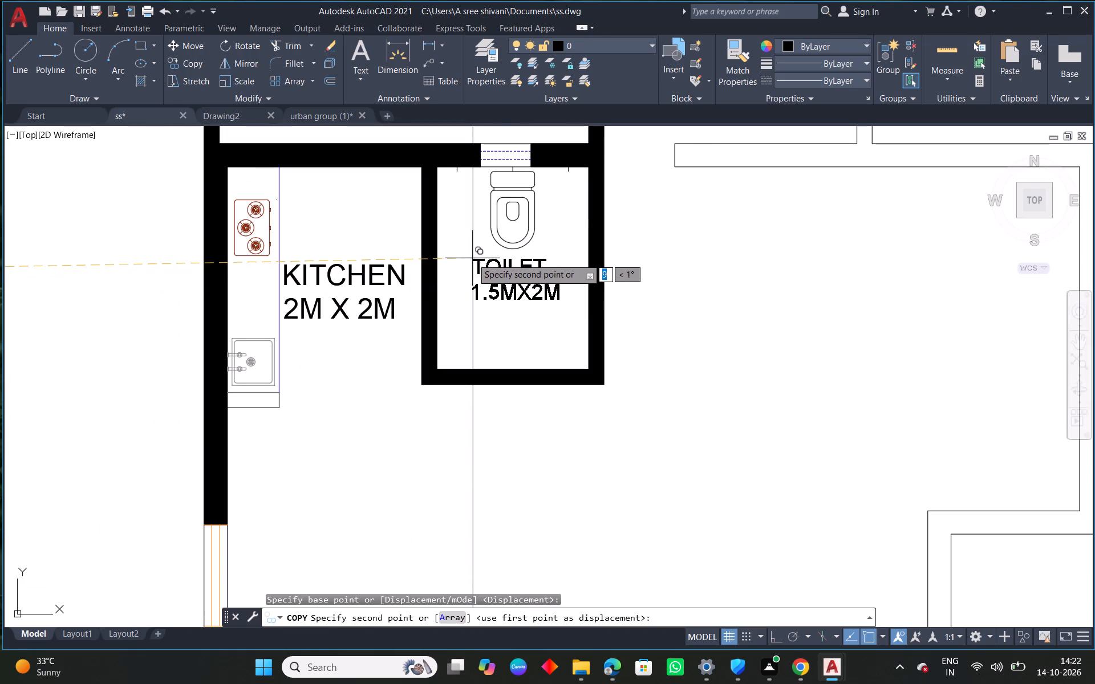
left_click(472, 258)
right_click(472, 258)
left_click(525, 272)
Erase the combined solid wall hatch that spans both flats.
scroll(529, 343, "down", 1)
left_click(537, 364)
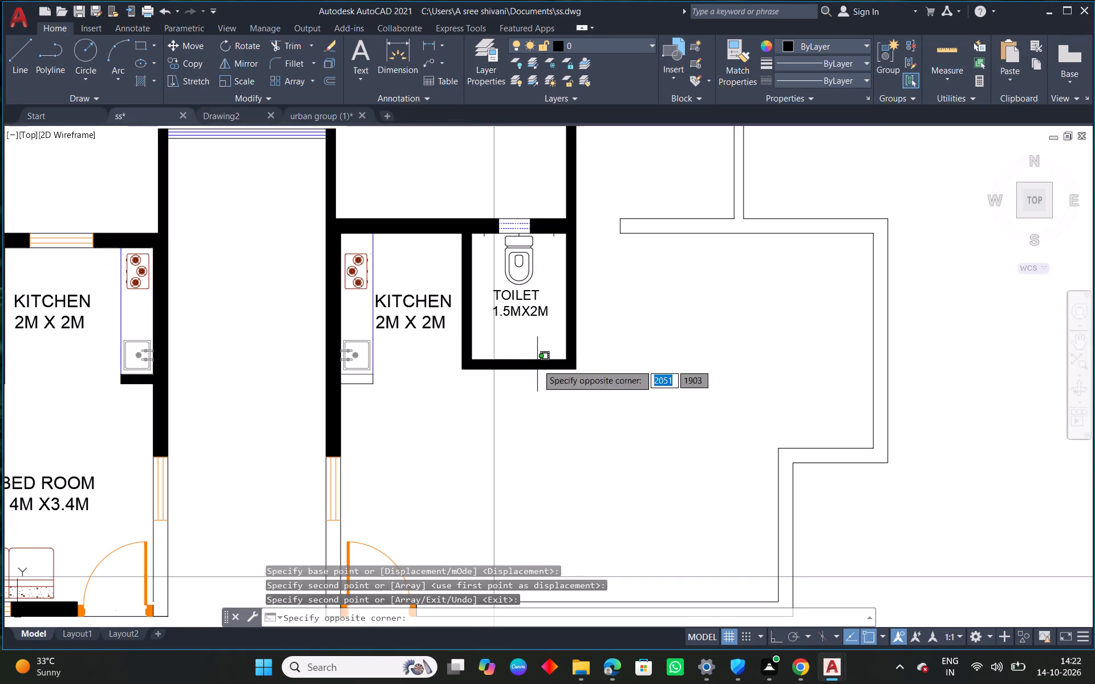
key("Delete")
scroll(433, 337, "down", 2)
Hatch the first flat's kitchen, passage and toilet walls in solid black, undoing the pick that floods the toilet interior.
middle_click_drag(401, 353, 605, 332)
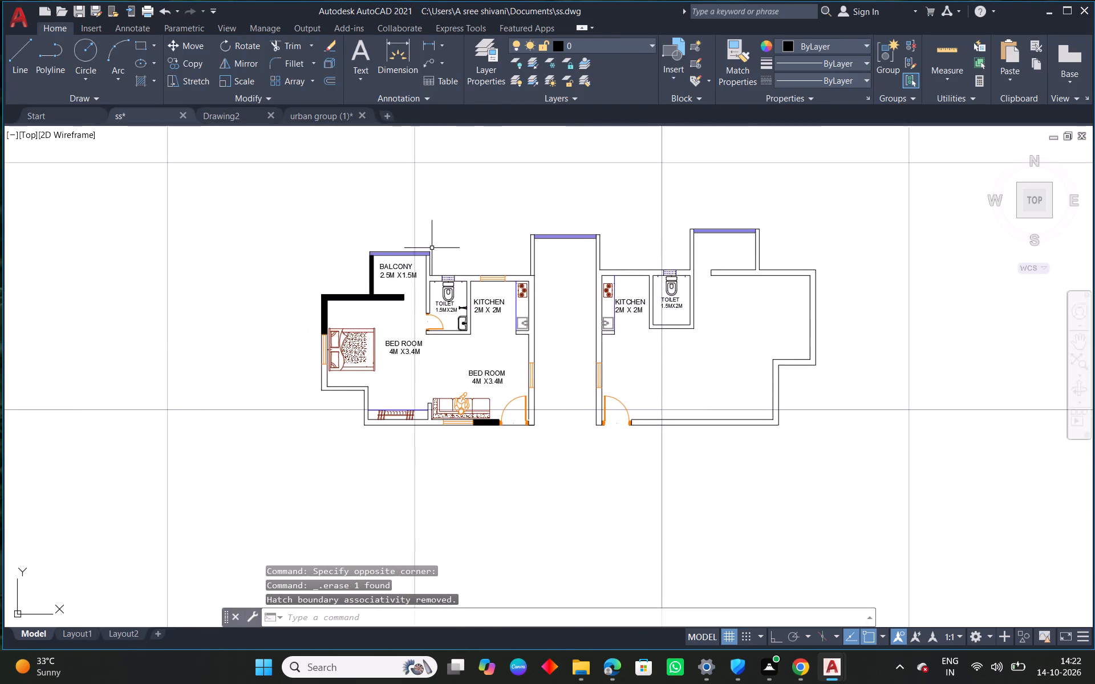
scroll(433, 241, "up", 2)
right_click(483, 247)
left_click(549, 276)
left_click(716, 302)
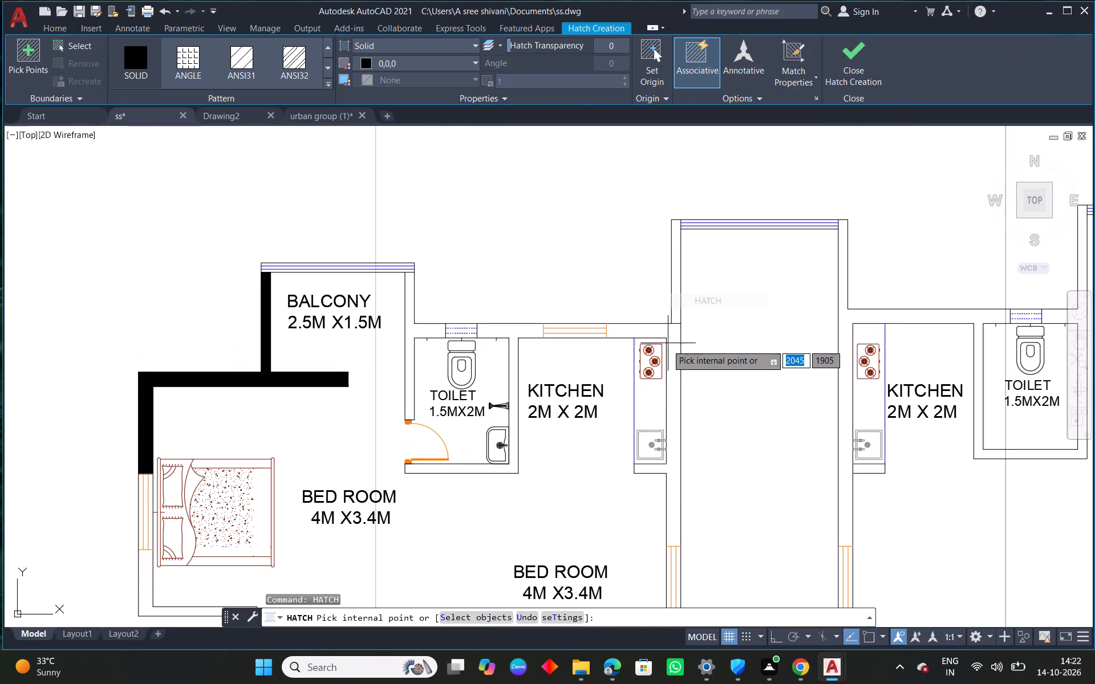
left_click(647, 332)
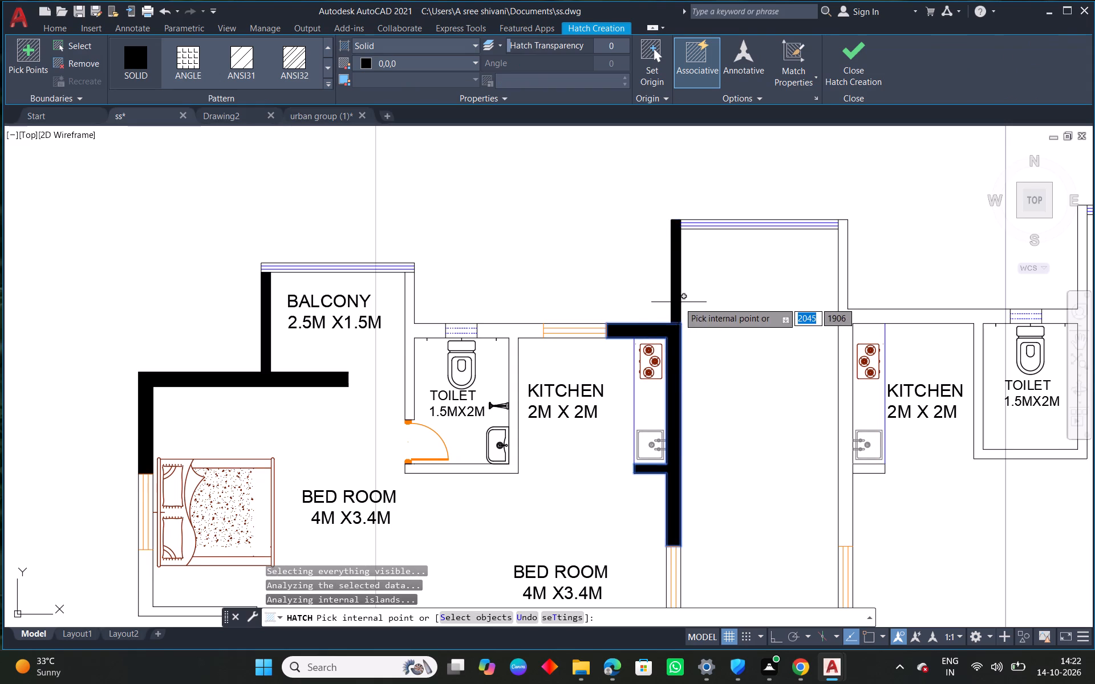
left_click(679, 302)
left_click(525, 330)
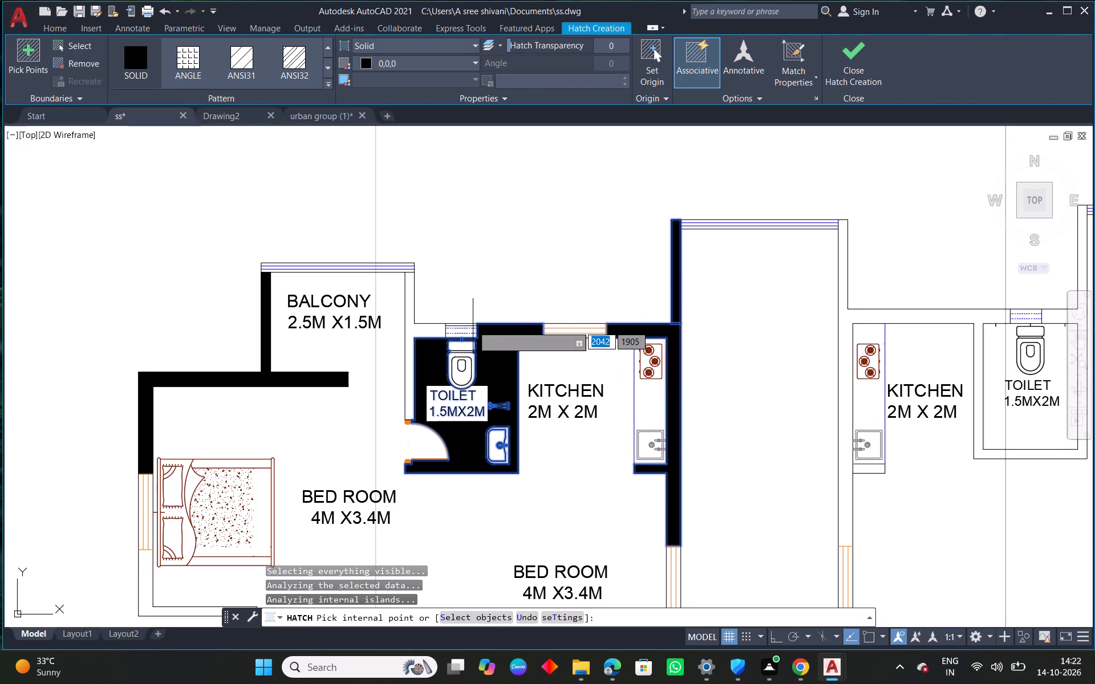
key("ctrl+z")
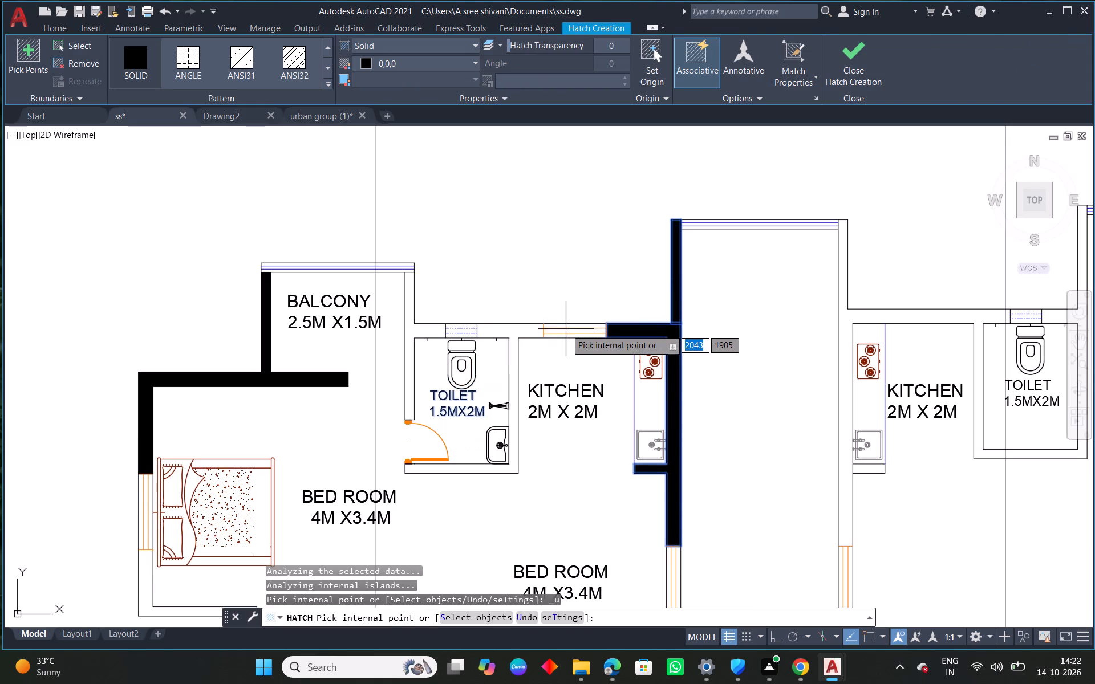
scroll(500, 332, "up", 1)
left_click(528, 322)
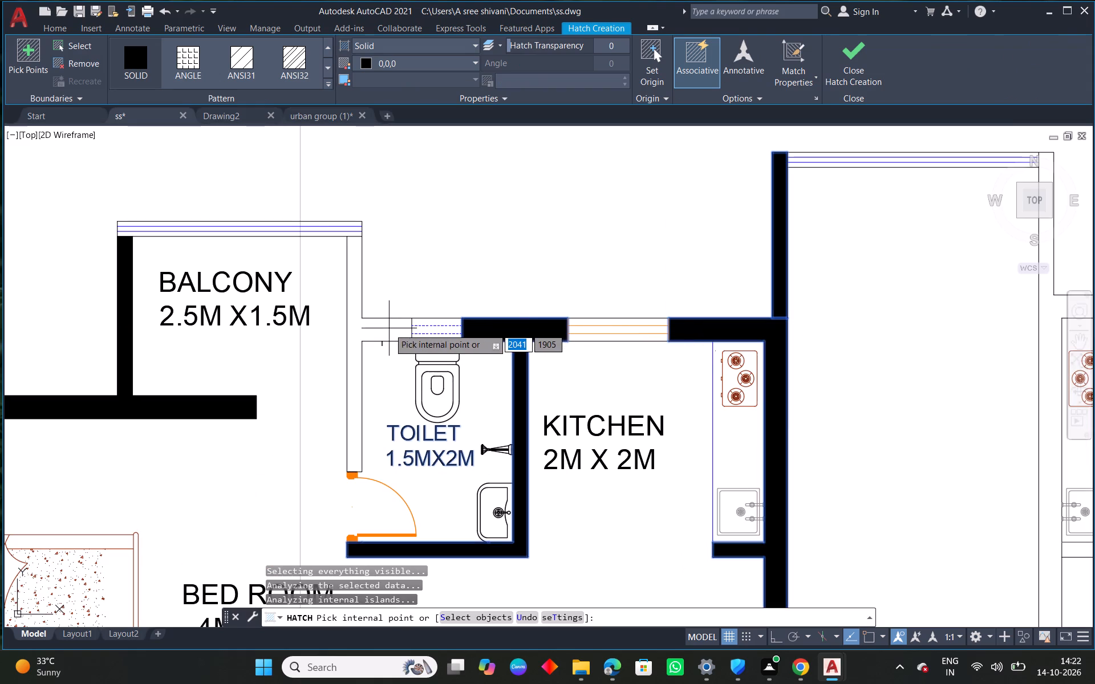
left_click(388, 330)
scroll(812, 259, "down", 2)
middle_click_drag(846, 336, 813, 275)
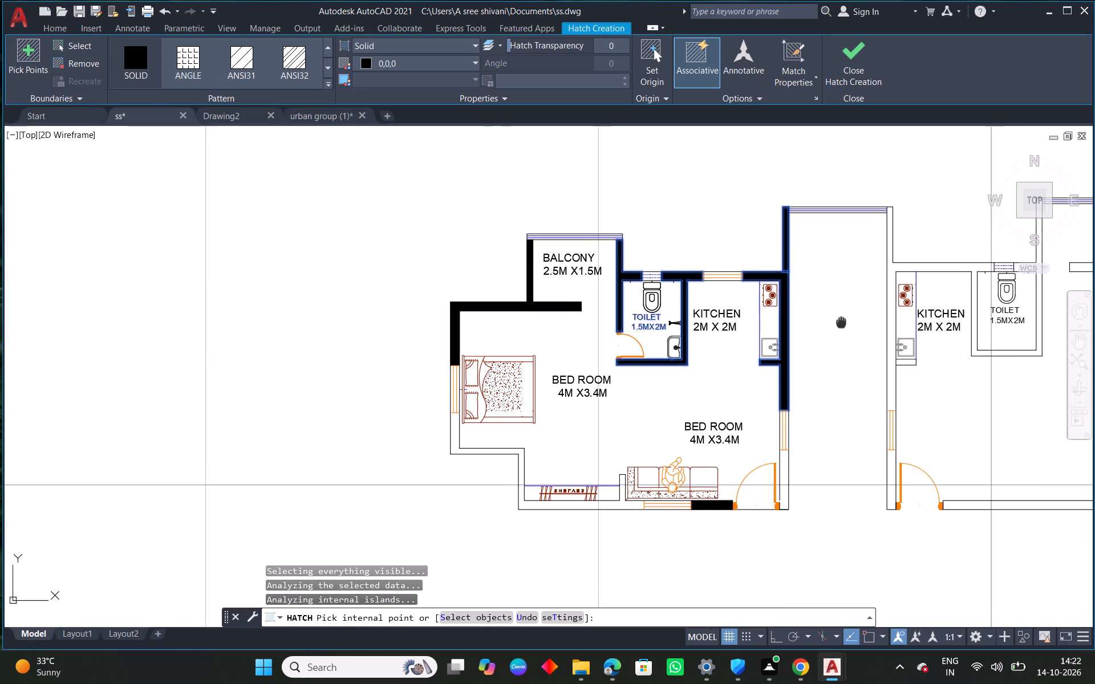
middle_click_drag(813, 275, 753, 170)
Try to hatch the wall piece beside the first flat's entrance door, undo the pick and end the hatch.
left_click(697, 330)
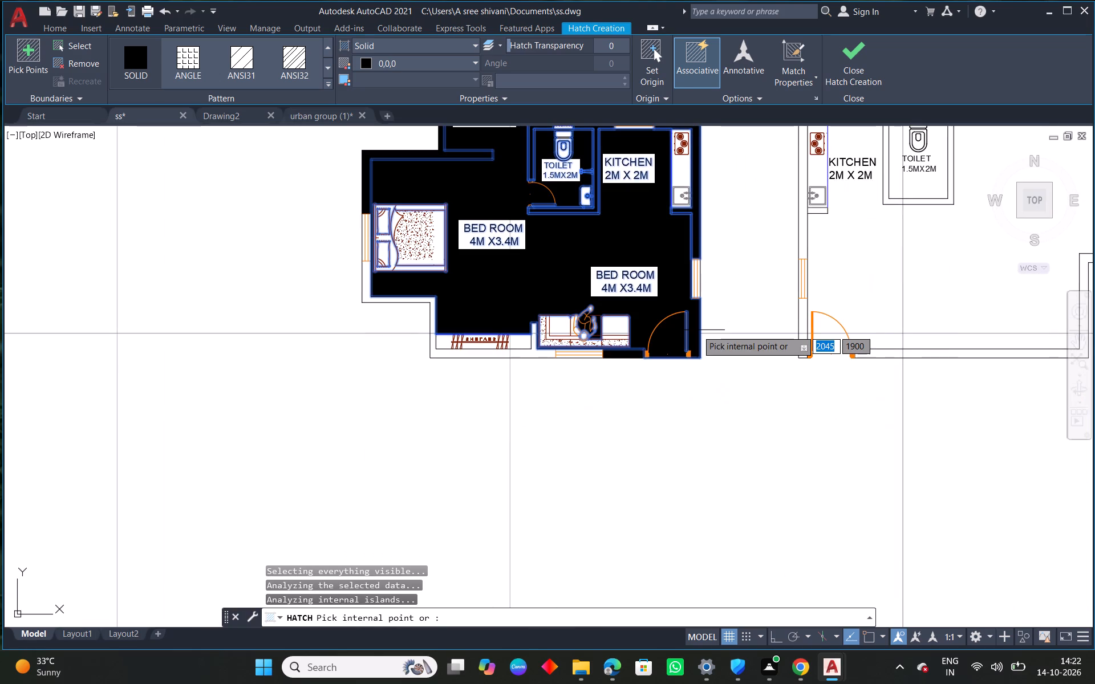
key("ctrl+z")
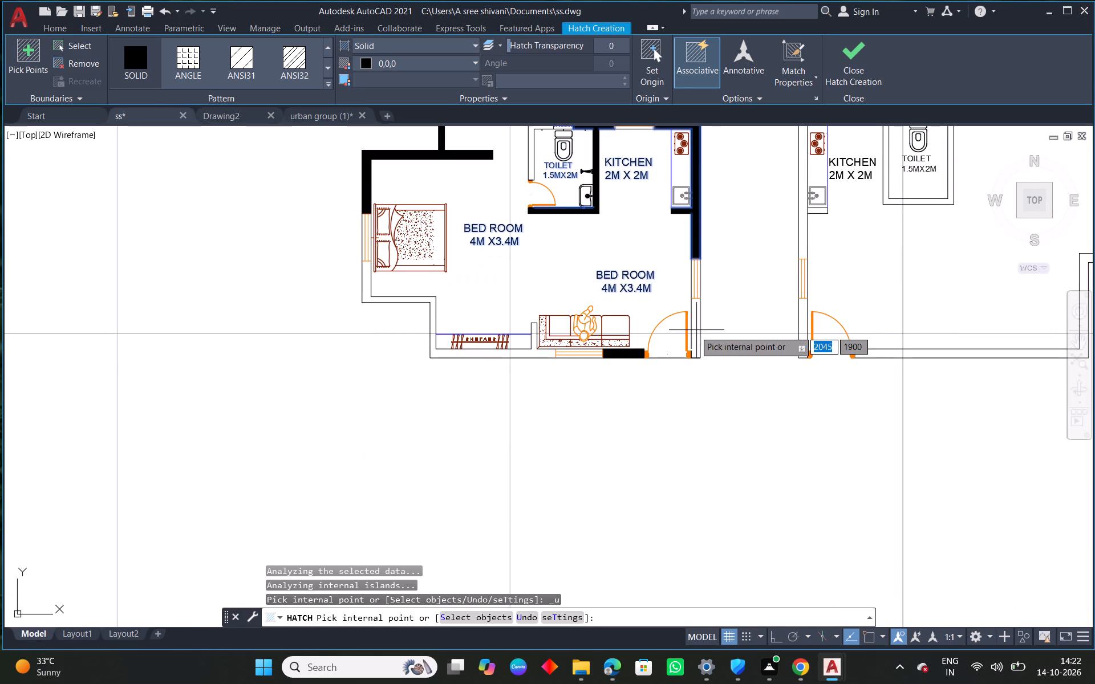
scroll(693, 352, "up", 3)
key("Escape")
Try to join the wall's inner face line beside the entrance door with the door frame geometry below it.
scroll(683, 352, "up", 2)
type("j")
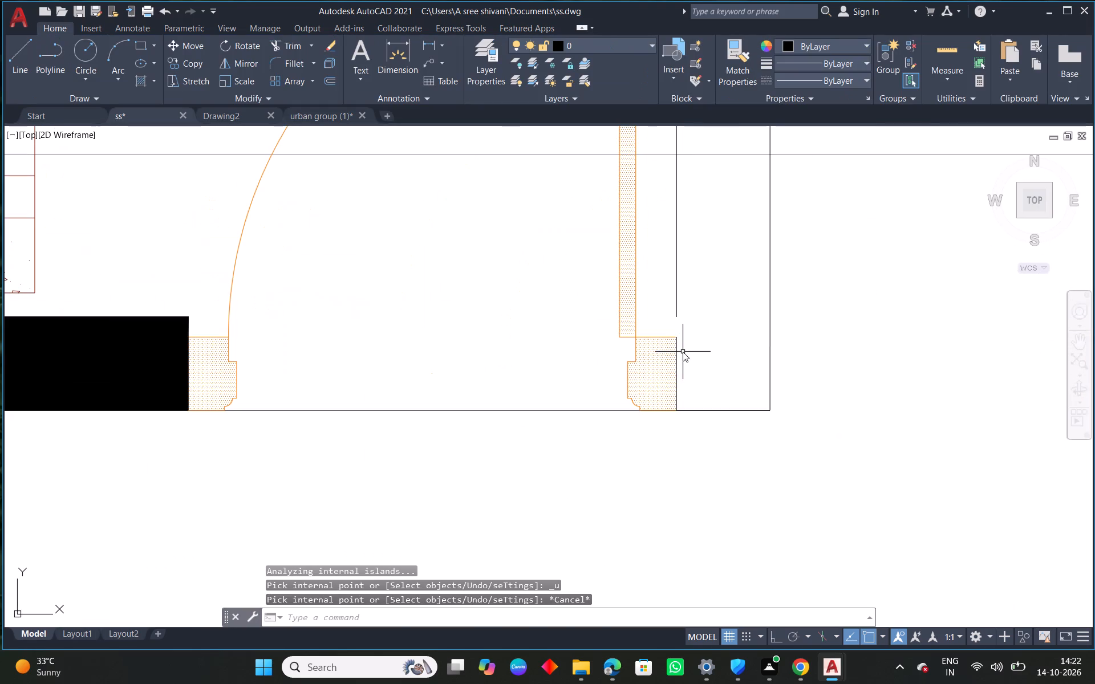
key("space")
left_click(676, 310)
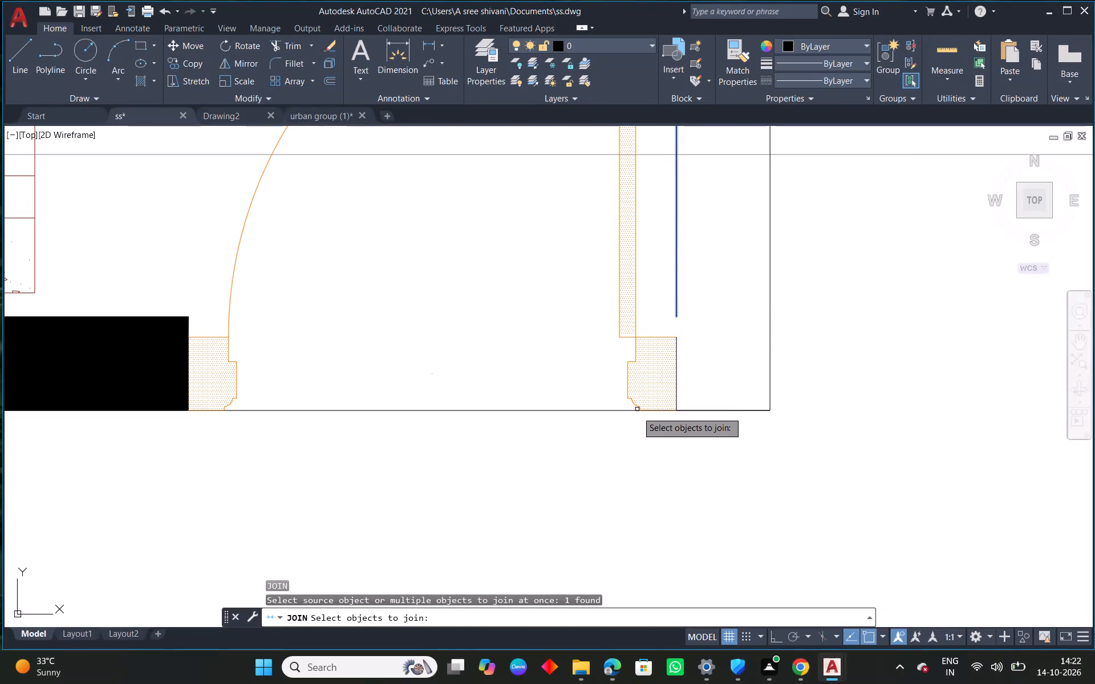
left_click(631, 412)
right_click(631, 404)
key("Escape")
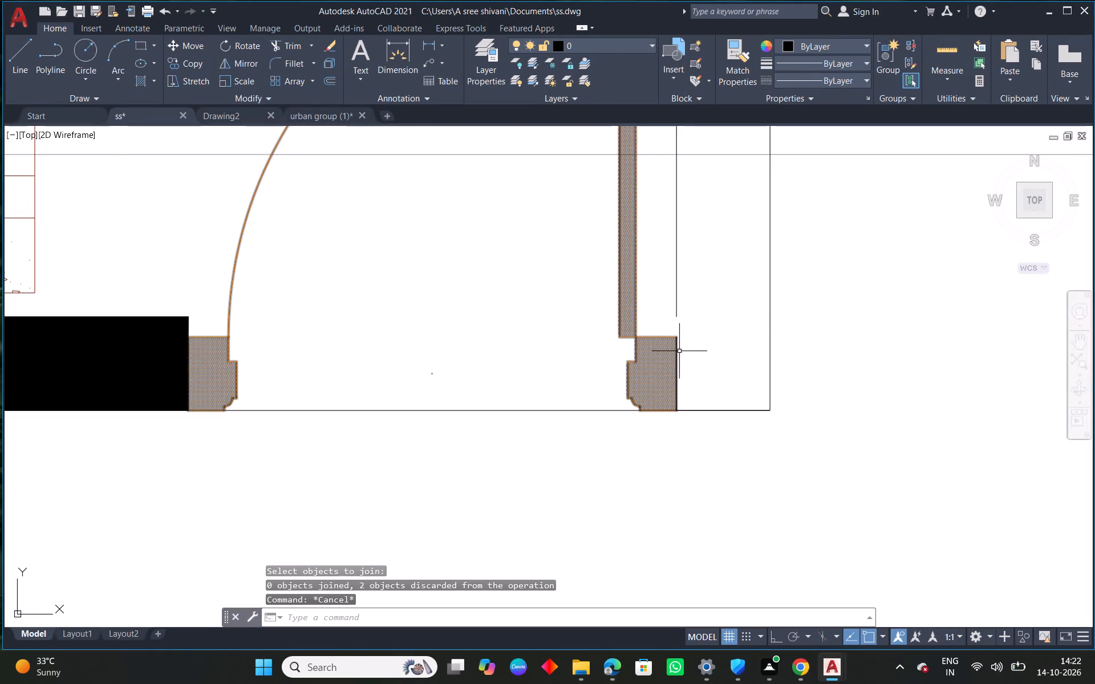
Extend the wall's inner face line beside the first flat's entrance door down to close the gap at the door frame.
key("e")
key("x")
key("space")
left_click_drag(723, 282, 647, 276)
left_click_drag(708, 281, 664, 281)
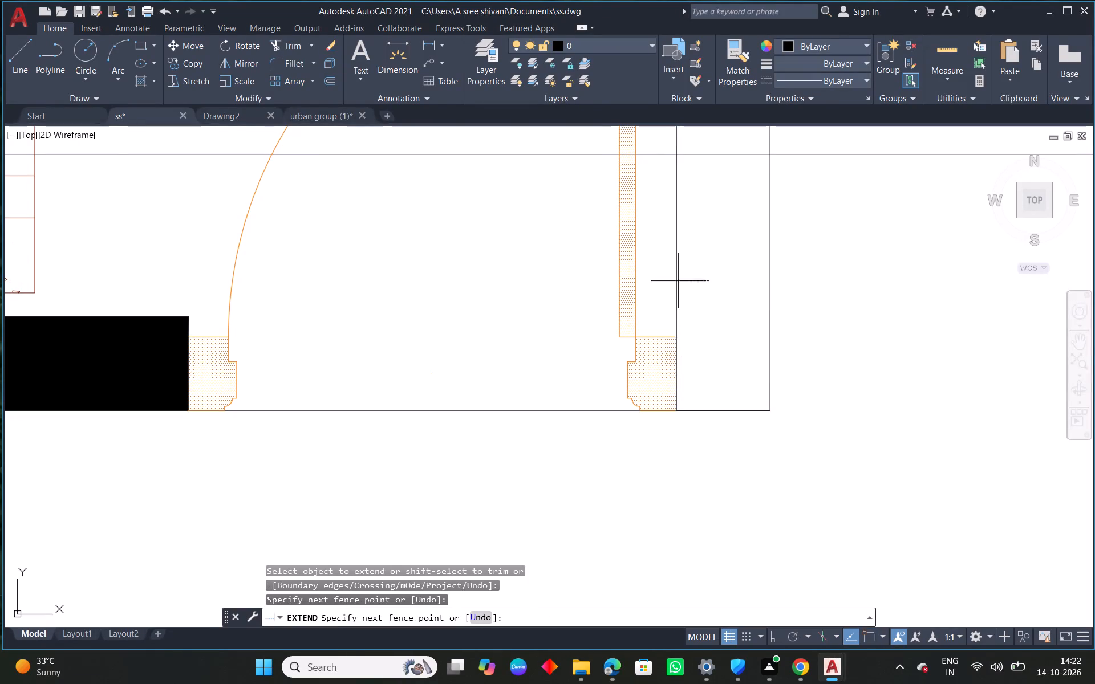
left_click_drag(664, 281, 643, 281)
key("Escape")
Fill the wall piece beside the entrance door and the first flat's lower outer wall around the shelves with solid black hatch.
scroll(679, 328, "down", 5)
middle_click_drag(736, 339, 643, 355)
type("h")
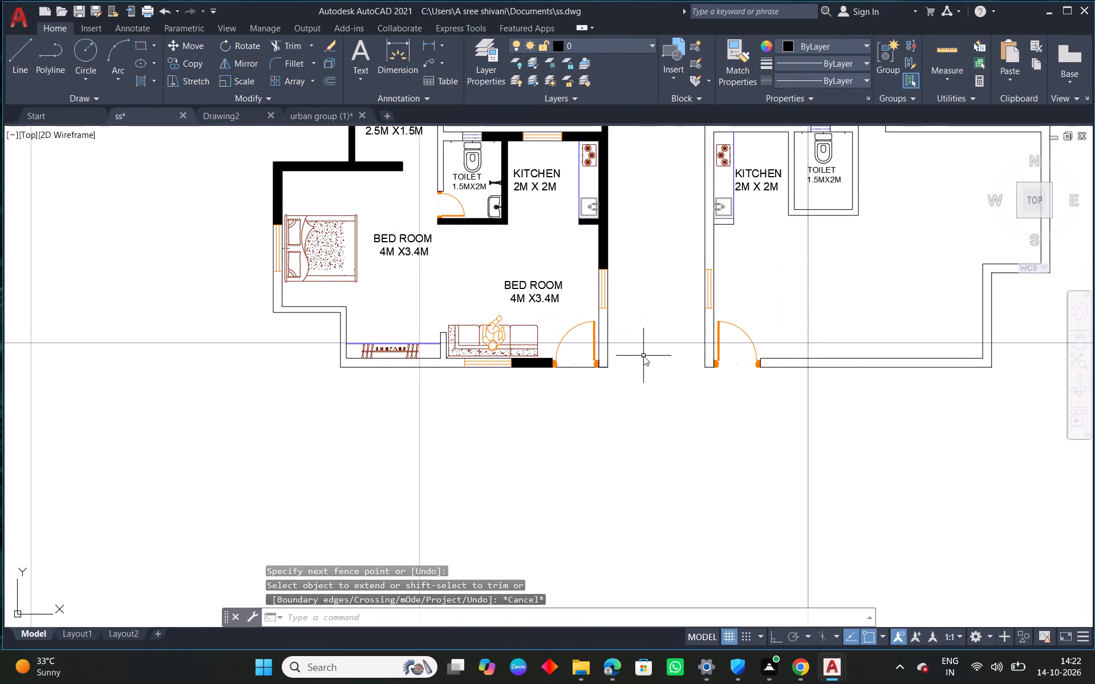
key("space")
left_click(607, 343)
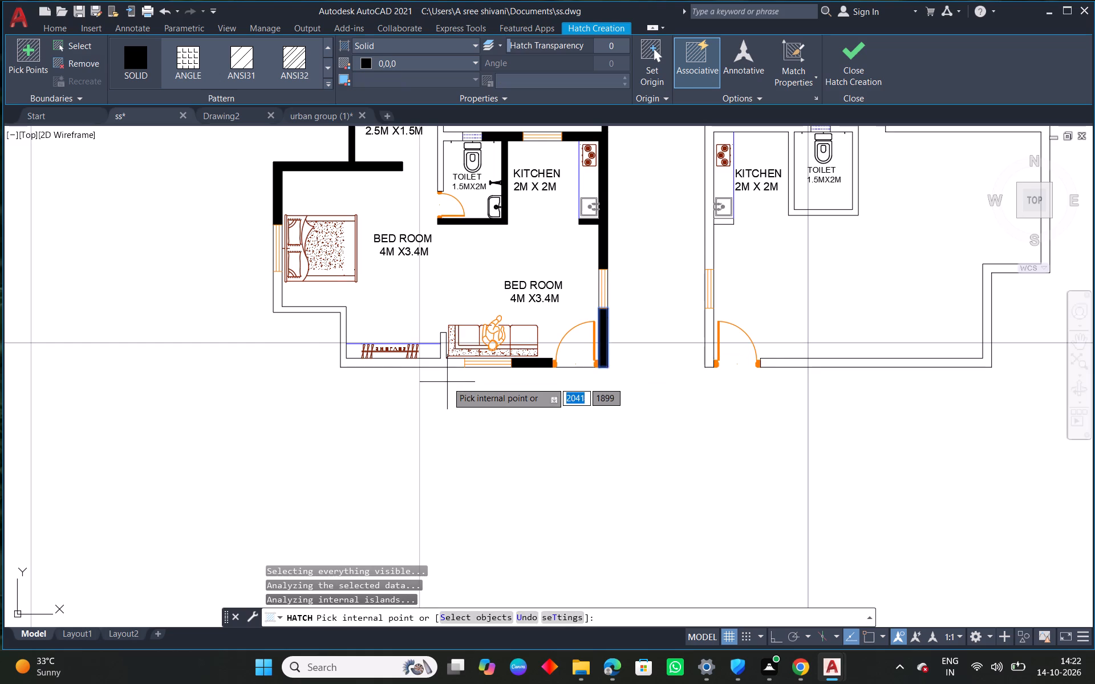
left_click(432, 364)
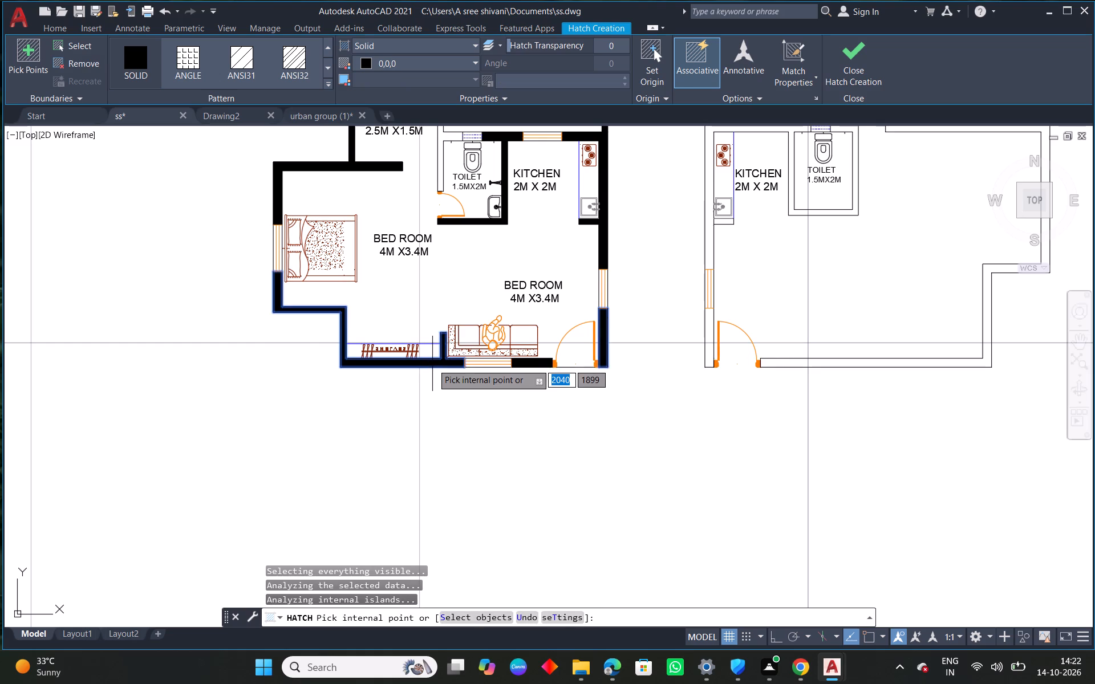
right_click(432, 363)
left_click(468, 373)
scroll(605, 310, "down", 1)
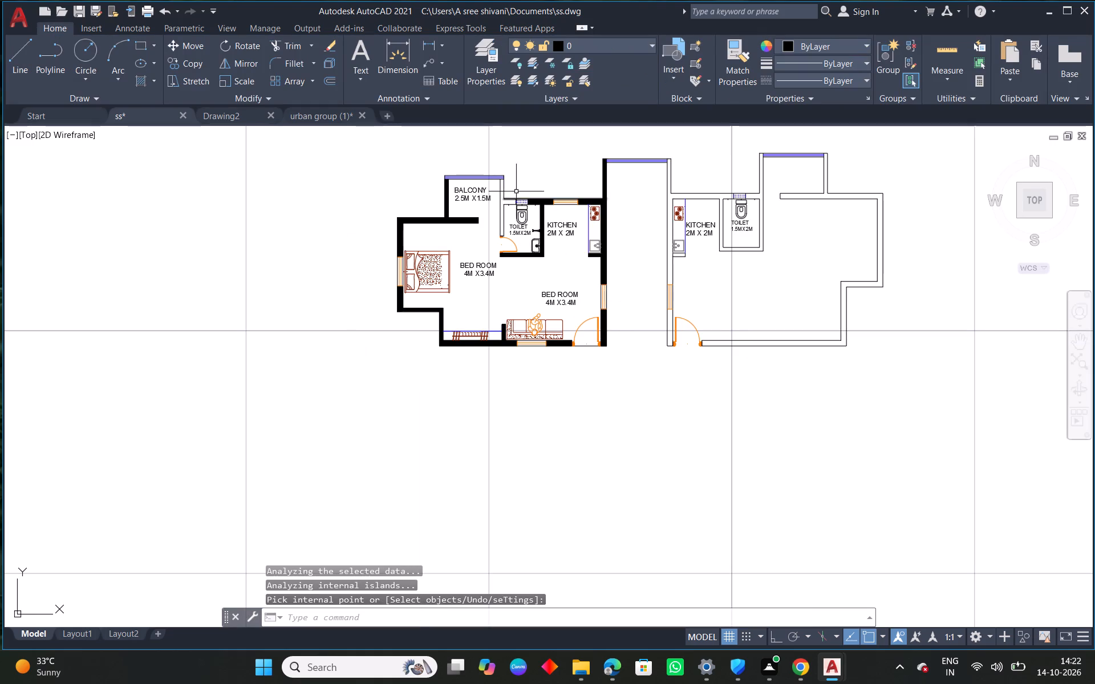
Fill the first flat's wall between the balcony and the toilet with solid black hatch.
right_click(540, 172)
left_click(599, 182)
scroll(510, 196, "up", 1)
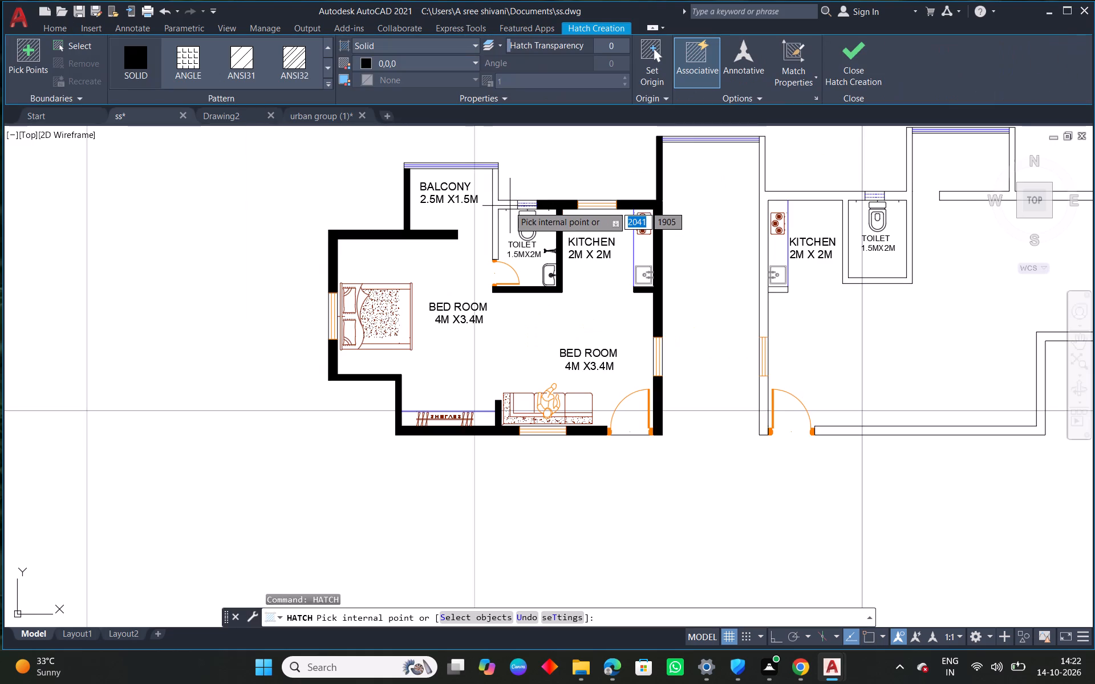
left_click(496, 203)
right_click(496, 203)
left_click(546, 210)
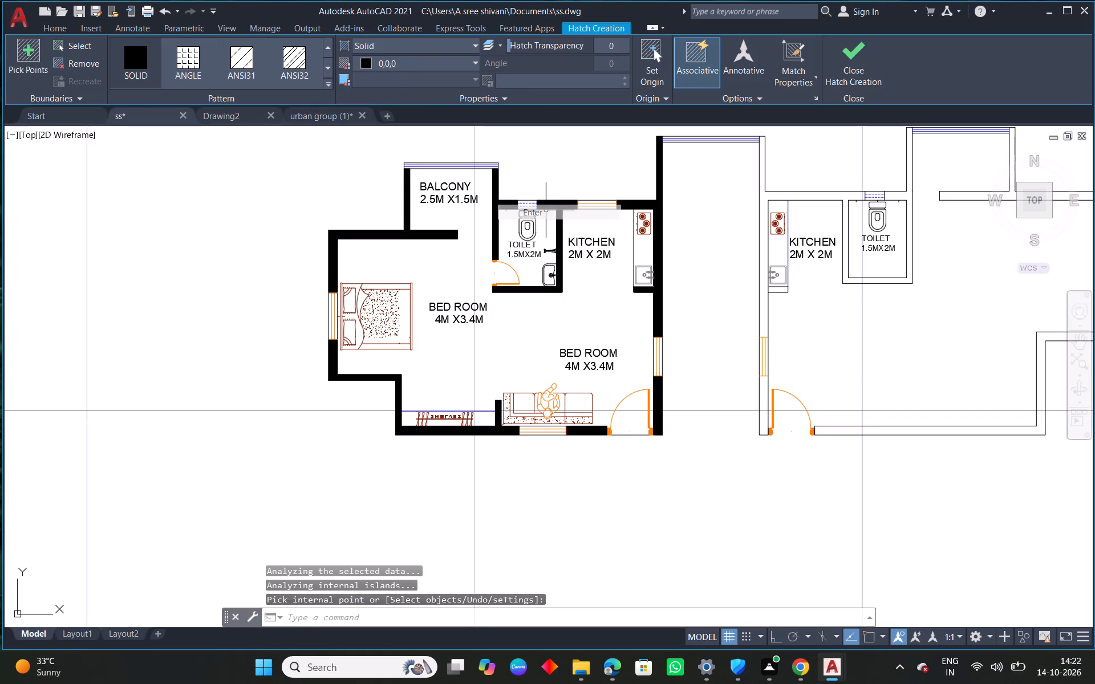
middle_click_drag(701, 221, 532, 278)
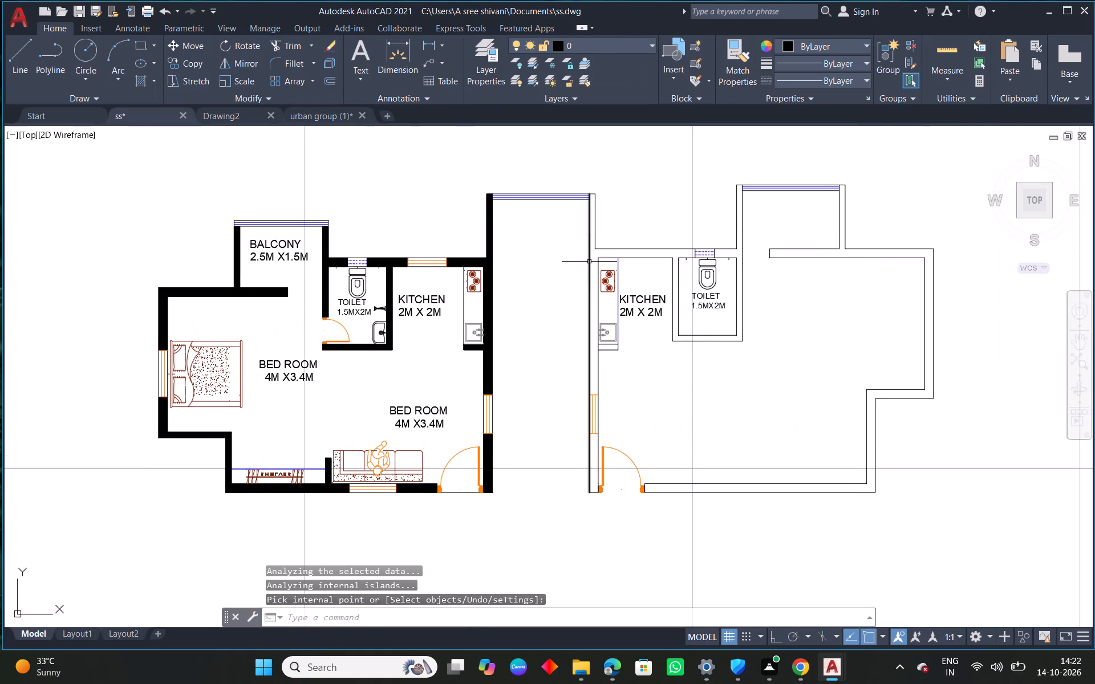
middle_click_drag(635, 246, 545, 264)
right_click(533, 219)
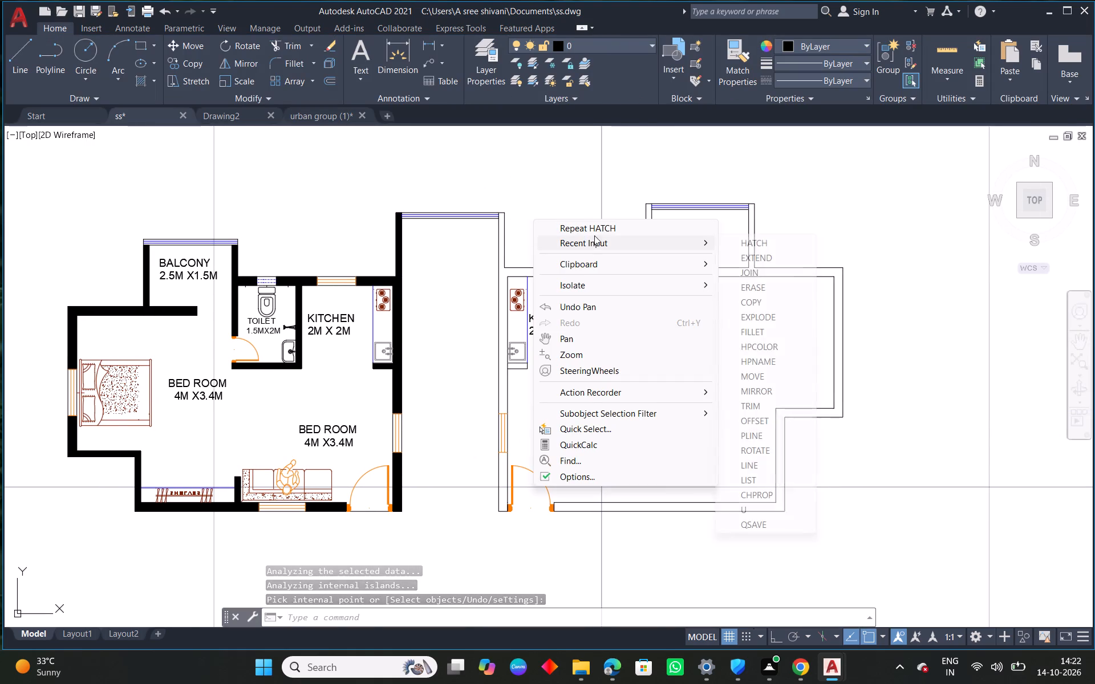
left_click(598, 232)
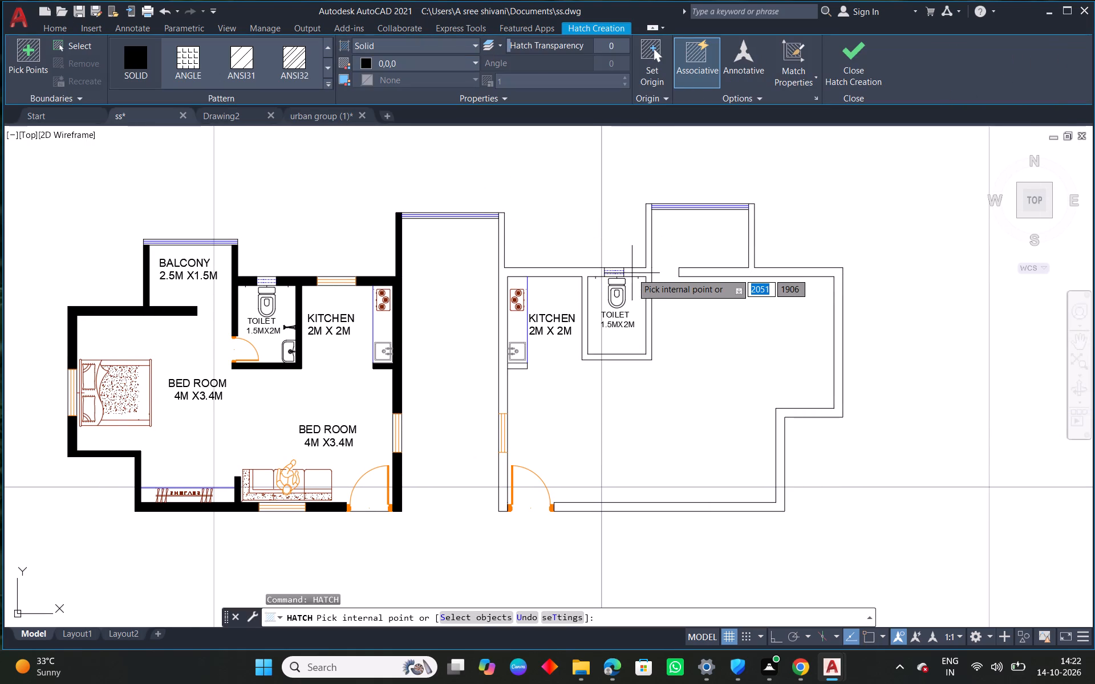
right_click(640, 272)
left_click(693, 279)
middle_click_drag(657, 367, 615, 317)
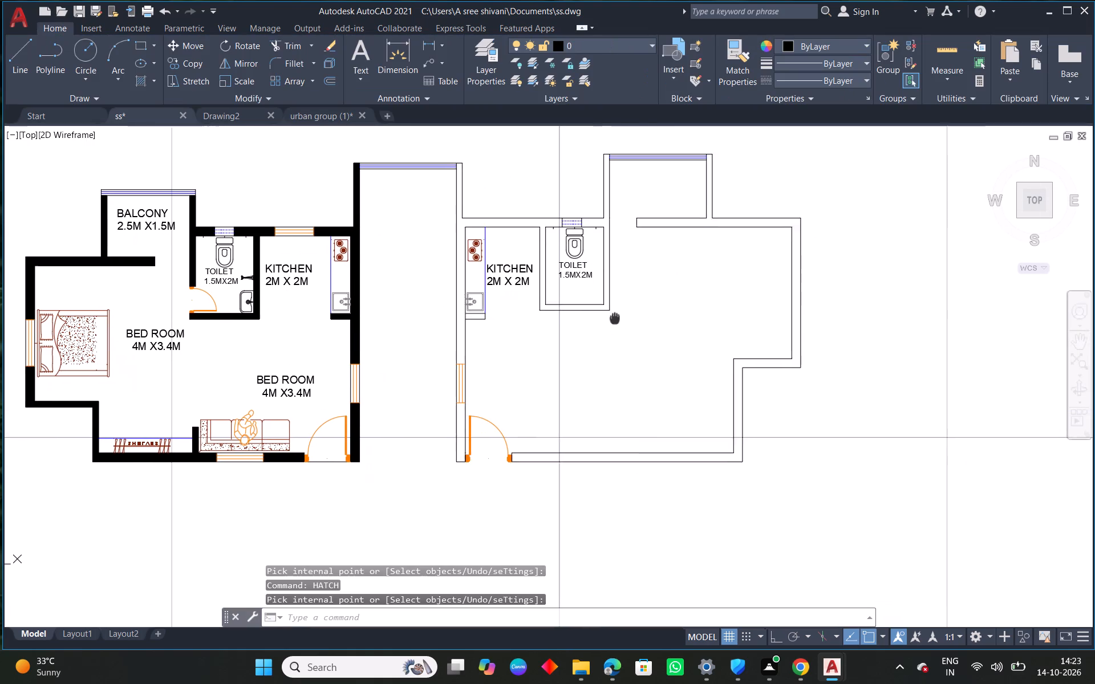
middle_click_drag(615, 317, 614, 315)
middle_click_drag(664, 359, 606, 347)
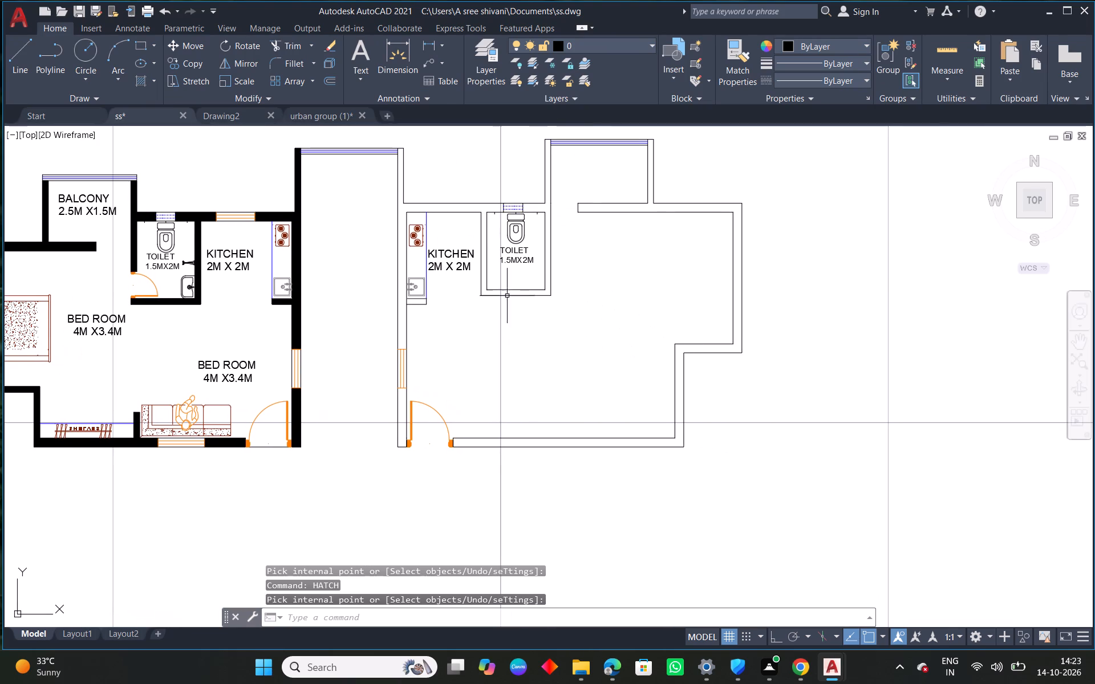
Copy the first flat's kitchen window, with its two inner lines and both end lines, into the second flat's upper kitchen wall.
middle_click_drag(335, 233, 404, 225)
scroll(323, 203, "up", 5)
left_click_drag(325, 242, 325, 222)
left_click(310, 186)
middle_click_drag(313, 214, 575, 231)
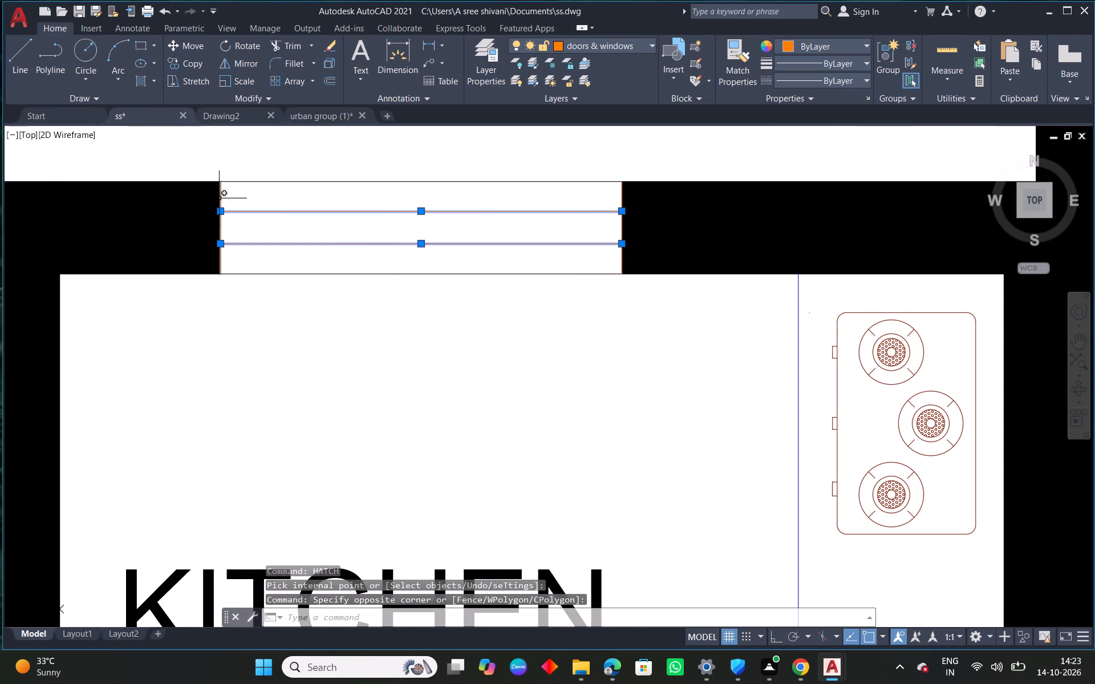
left_click(220, 198)
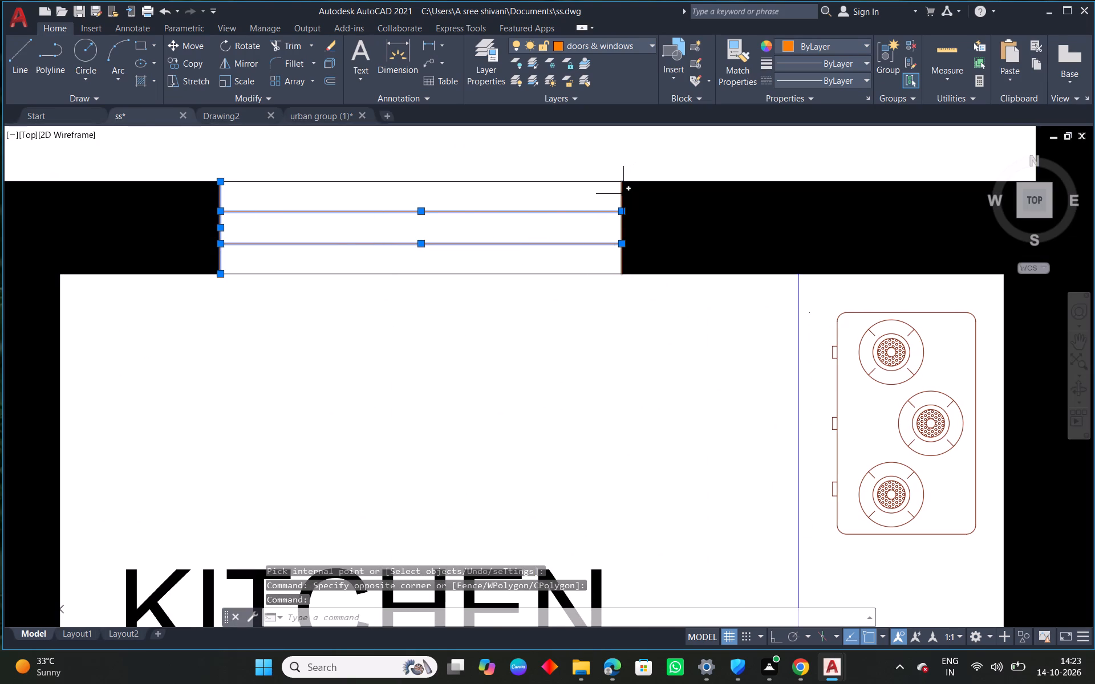
left_click(623, 194)
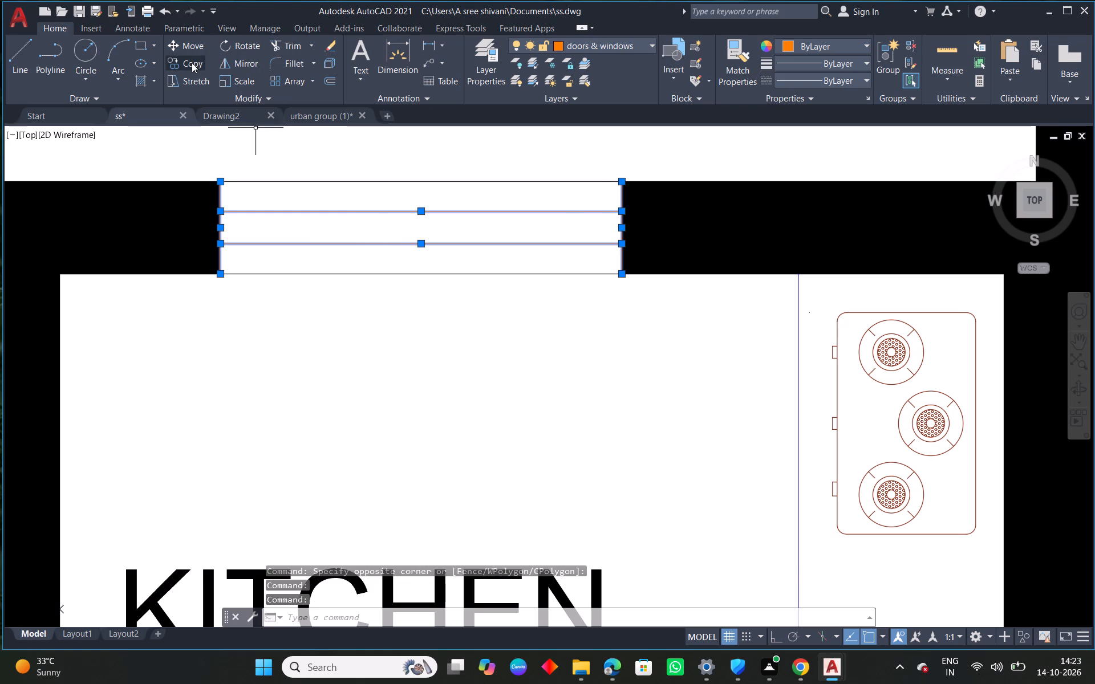
left_click(192, 63)
left_click(218, 272)
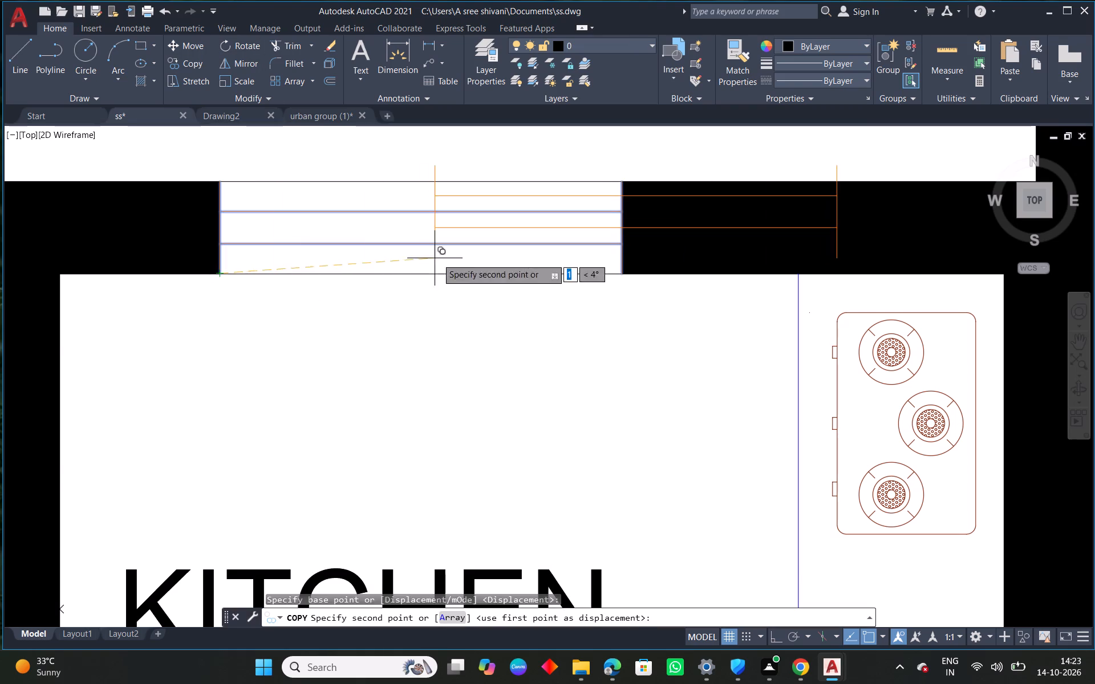
scroll(444, 259, "down", 4)
middle_click_drag(658, 303, 222, 291)
scroll(373, 250, "up", 3)
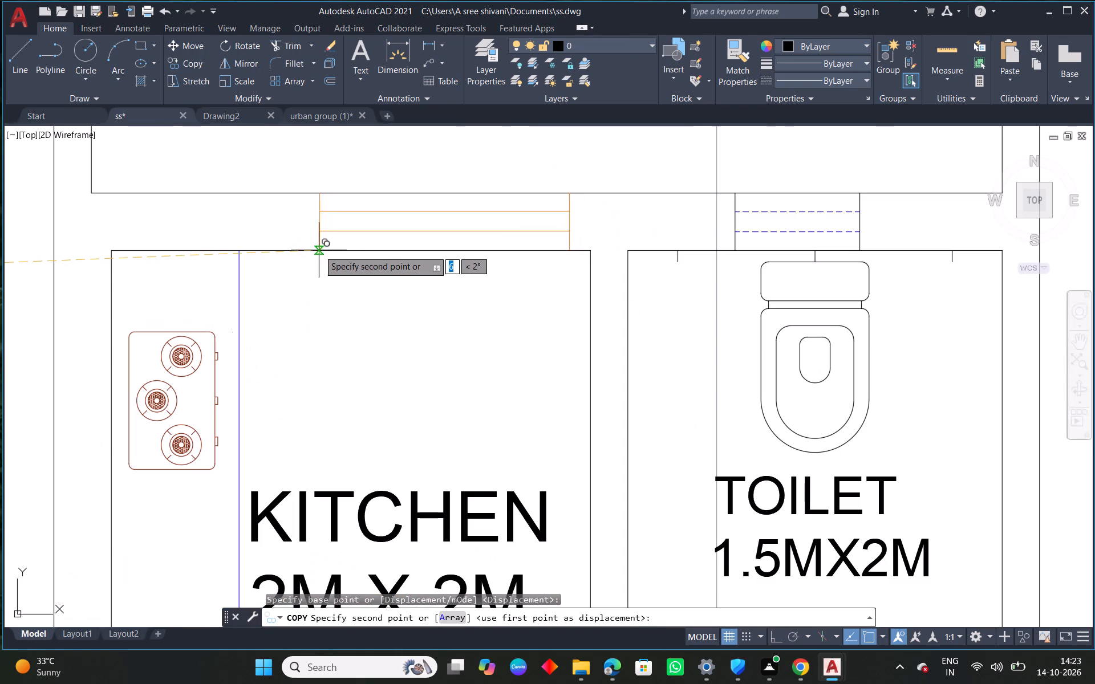
left_click(282, 250)
right_click(282, 250)
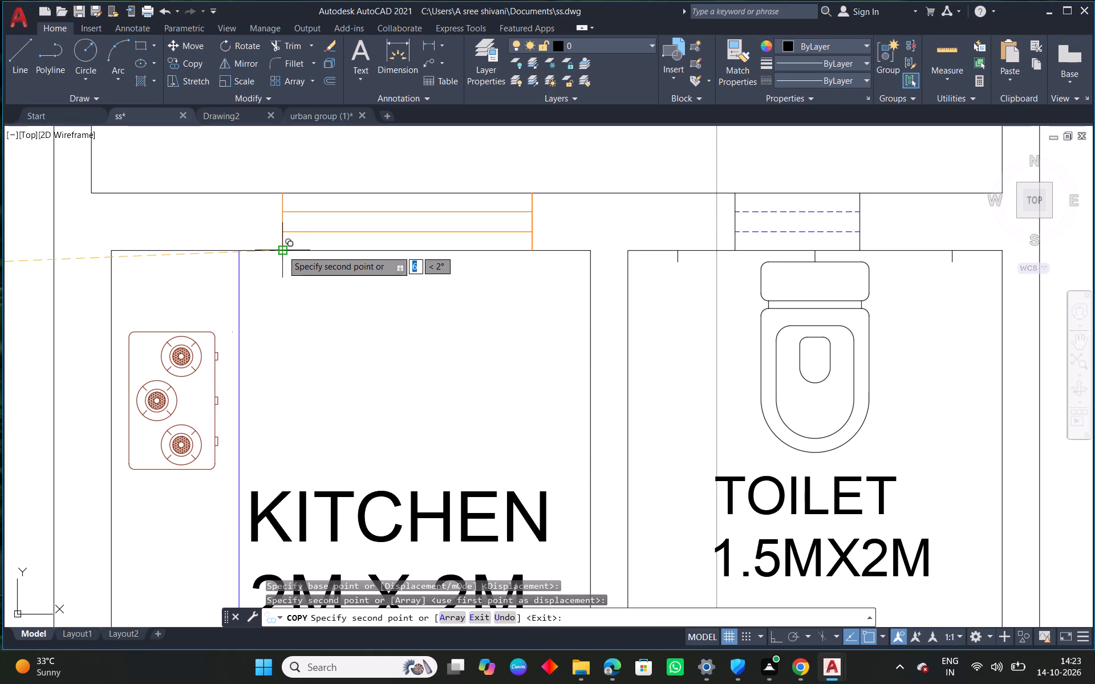
left_click(324, 263)
List the properties of the inner face line of the second flat's upper kitchen wall.
scroll(388, 279, "down", 1)
left_click(494, 261)
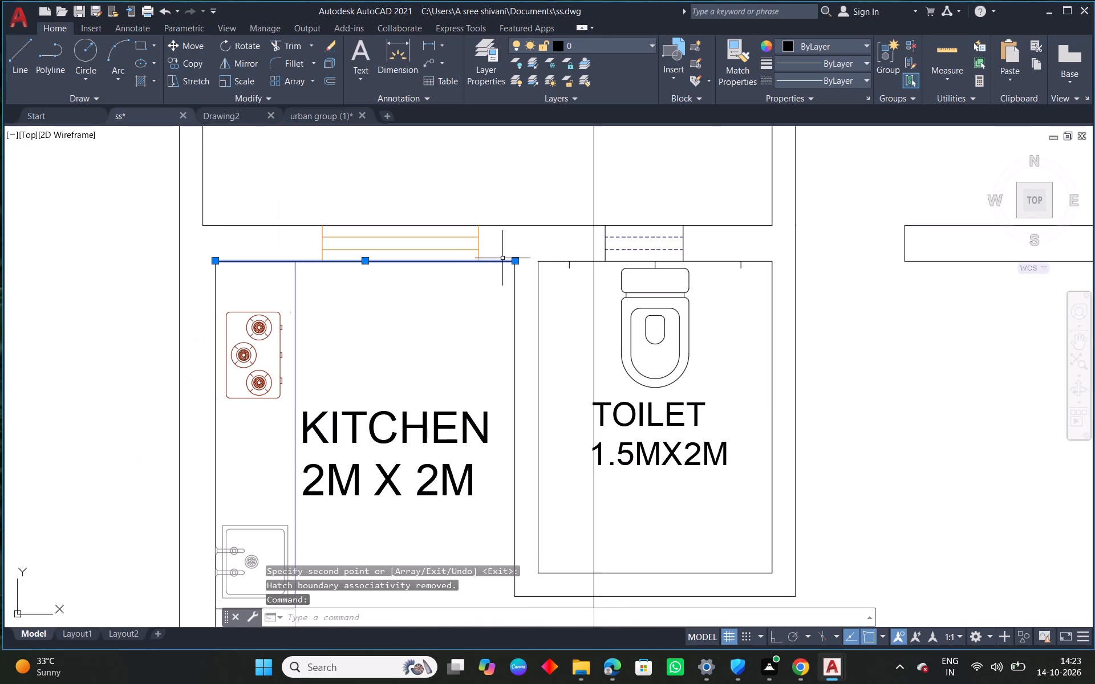
type("li")
key("space")
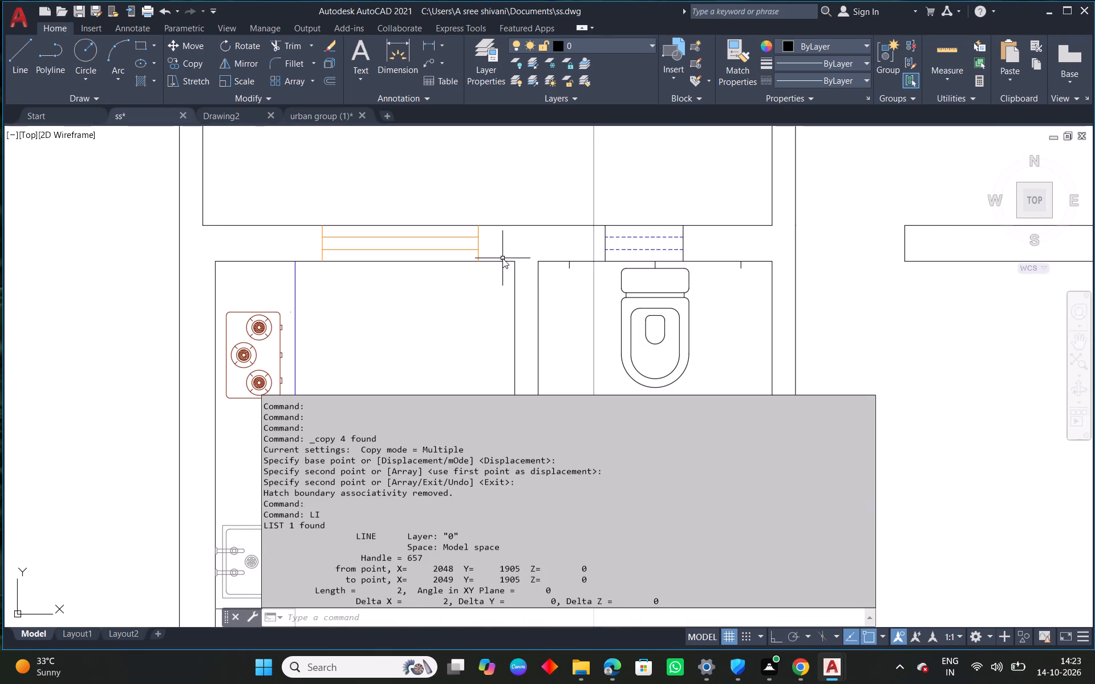
scroll(488, 246, "down", 2)
left_click(455, 182)
left_click(425, 201)
left_click(450, 191)
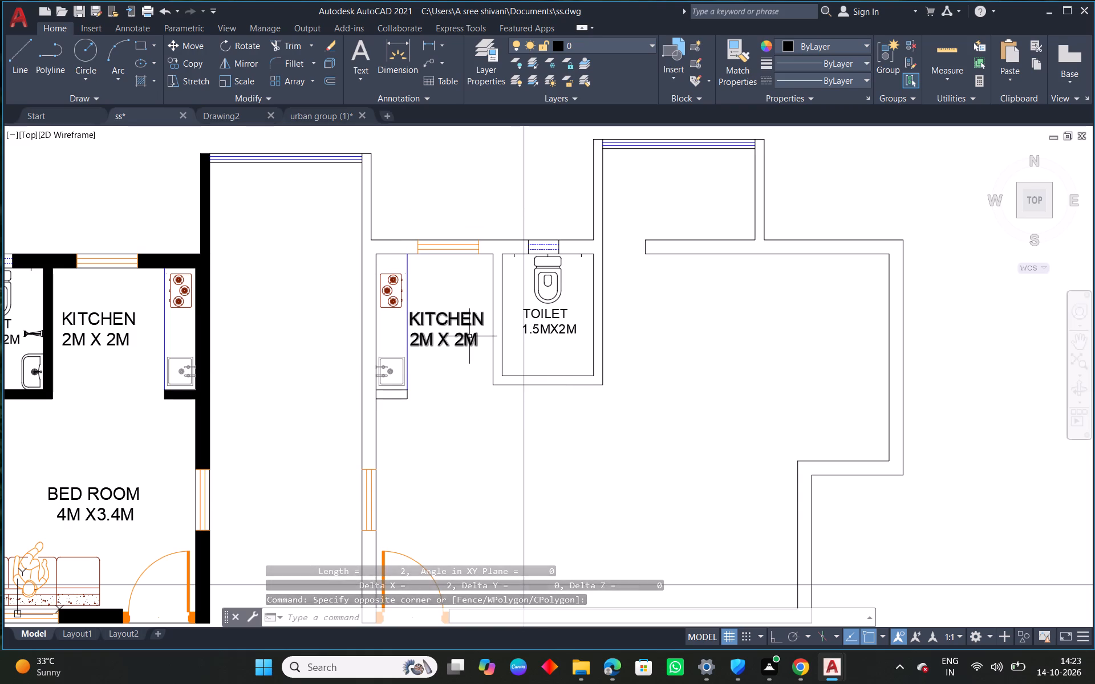
Offset the inner face line of the second flat's wall beside the kitchen and entrance door by 4 into the flat.
scroll(480, 354, "down", 2)
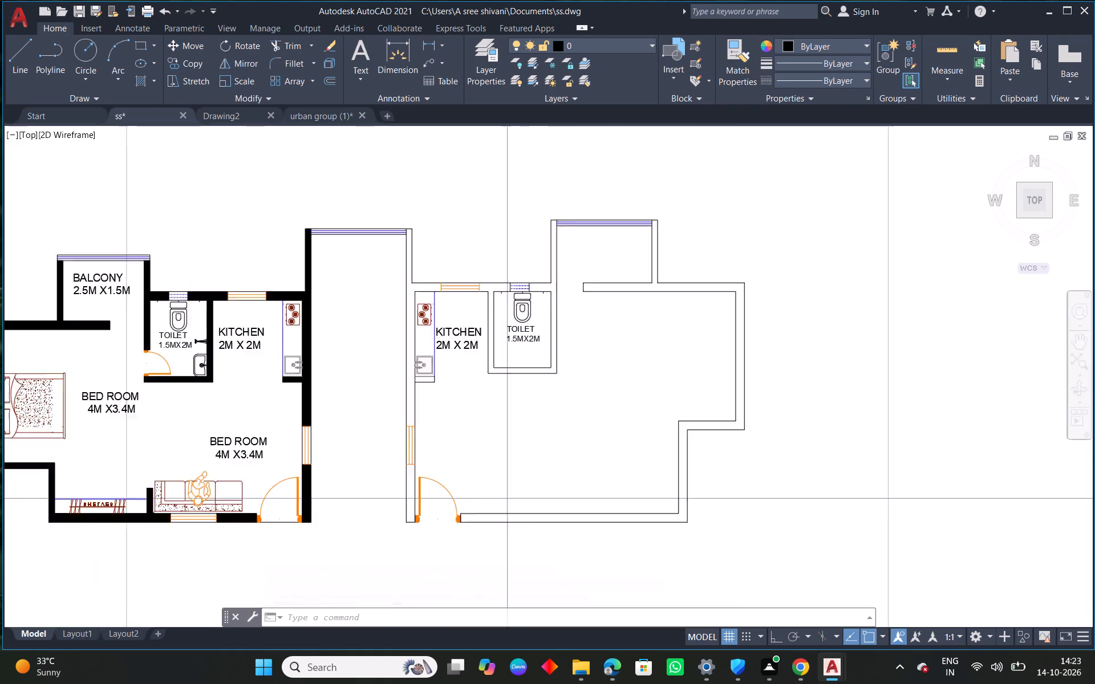
middle_click_drag(592, 429, 607, 336)
scroll(504, 331, "up", 2)
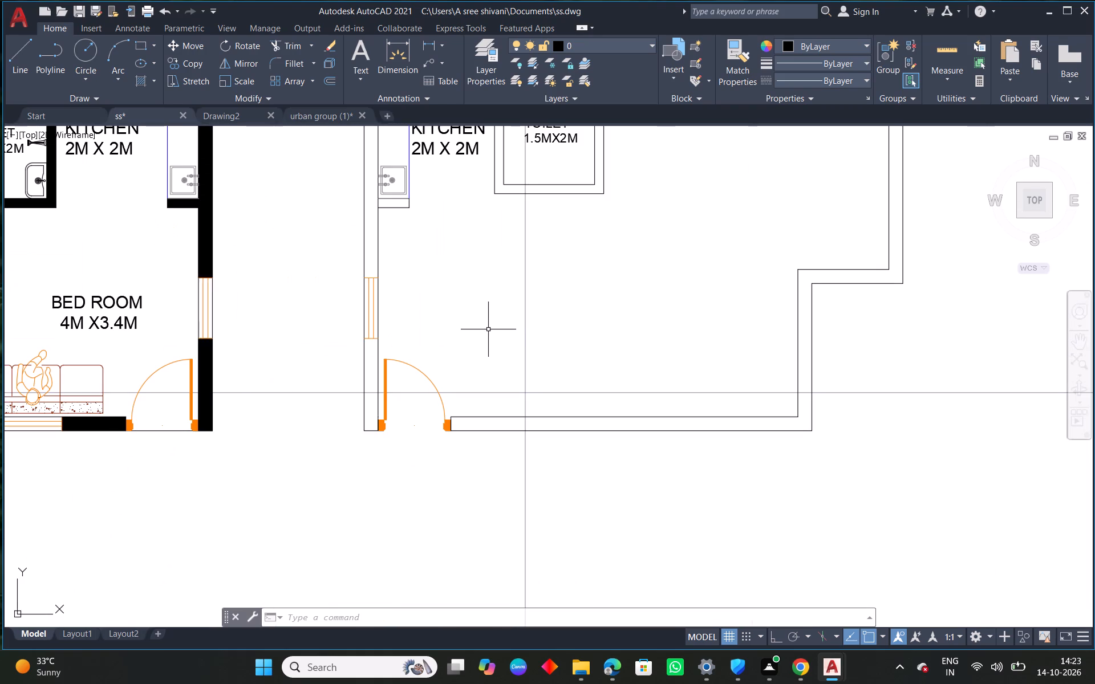
type("o")
key("space")
key("4")
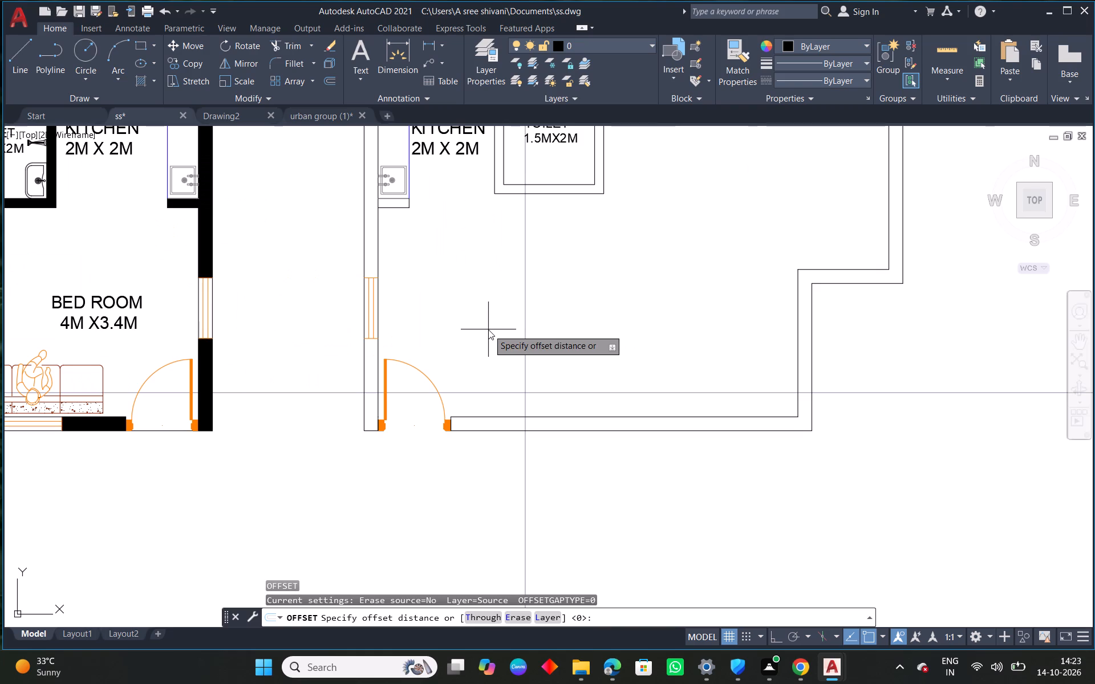
key("Return")
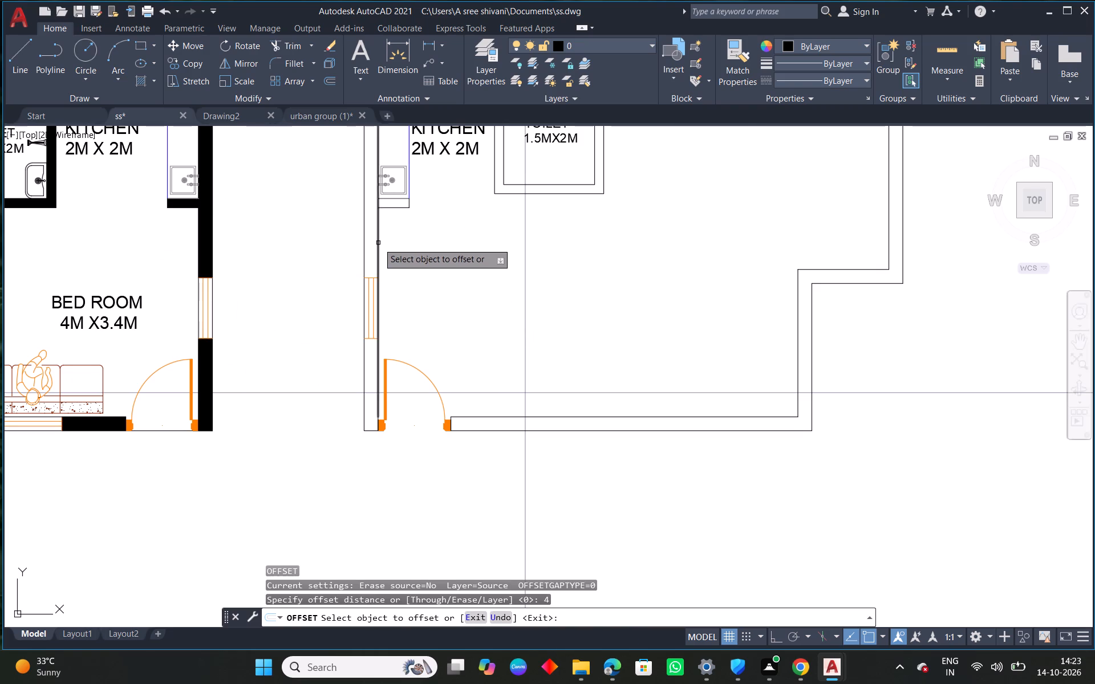
left_click(378, 243)
left_click(668, 274)
middle_click_drag(670, 276, 583, 410)
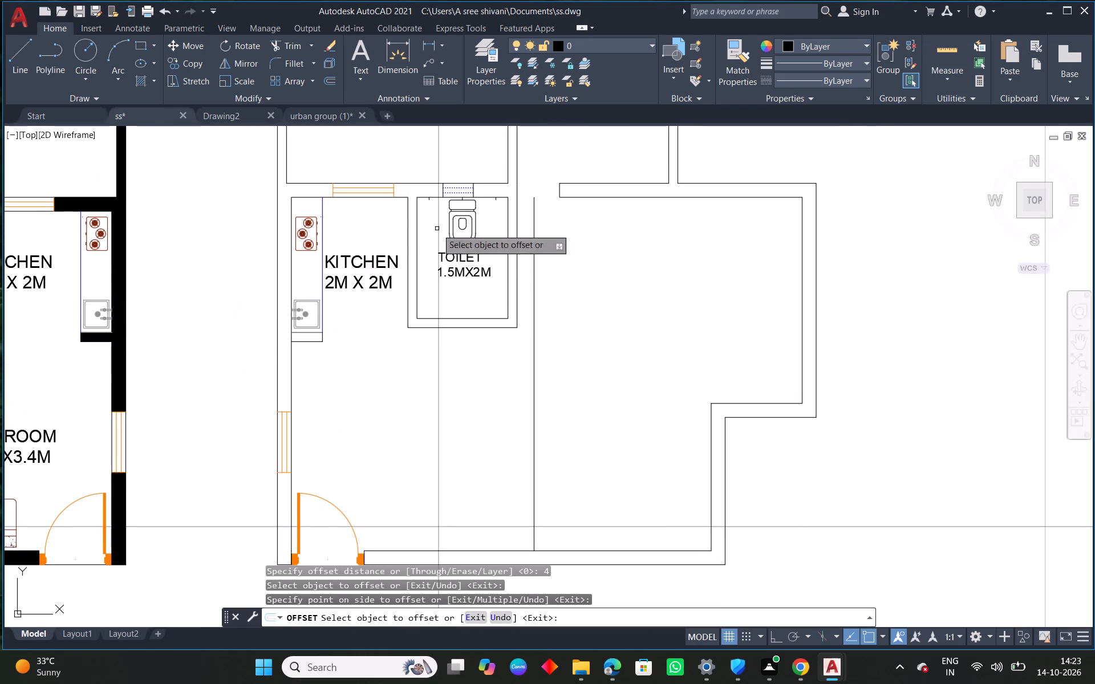
right_click(294, 210)
left_click(350, 219)
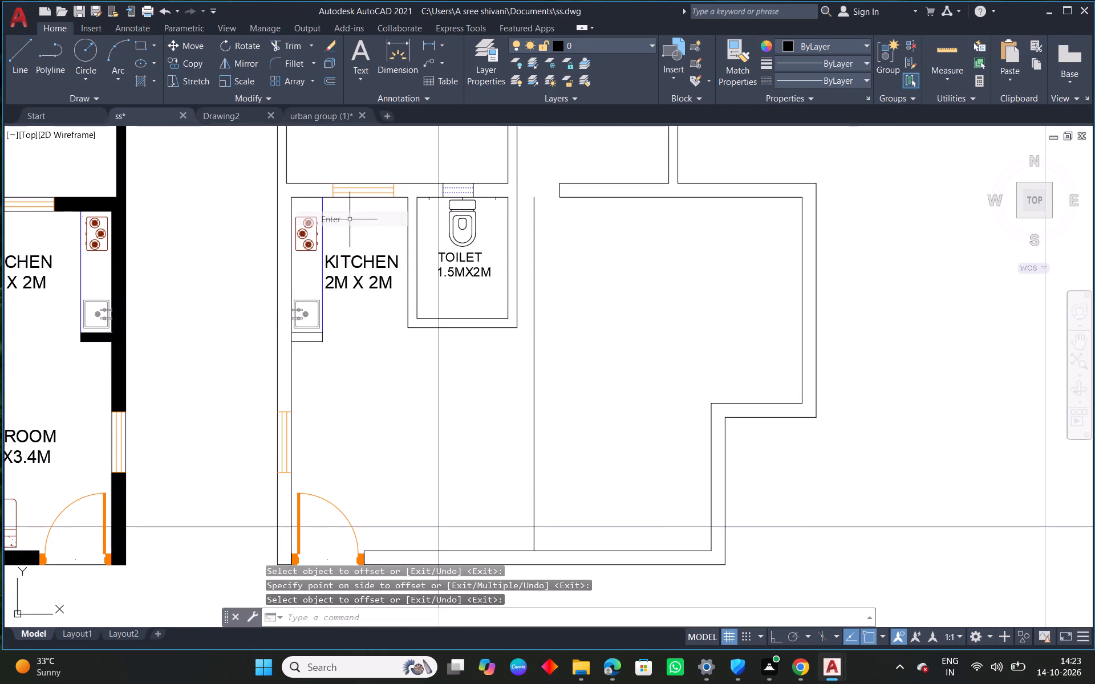
Offset the same inner wall face line by 2 into the flat as a guide for the kitchen width.
right_click(350, 219)
left_click(409, 231)
key("2")
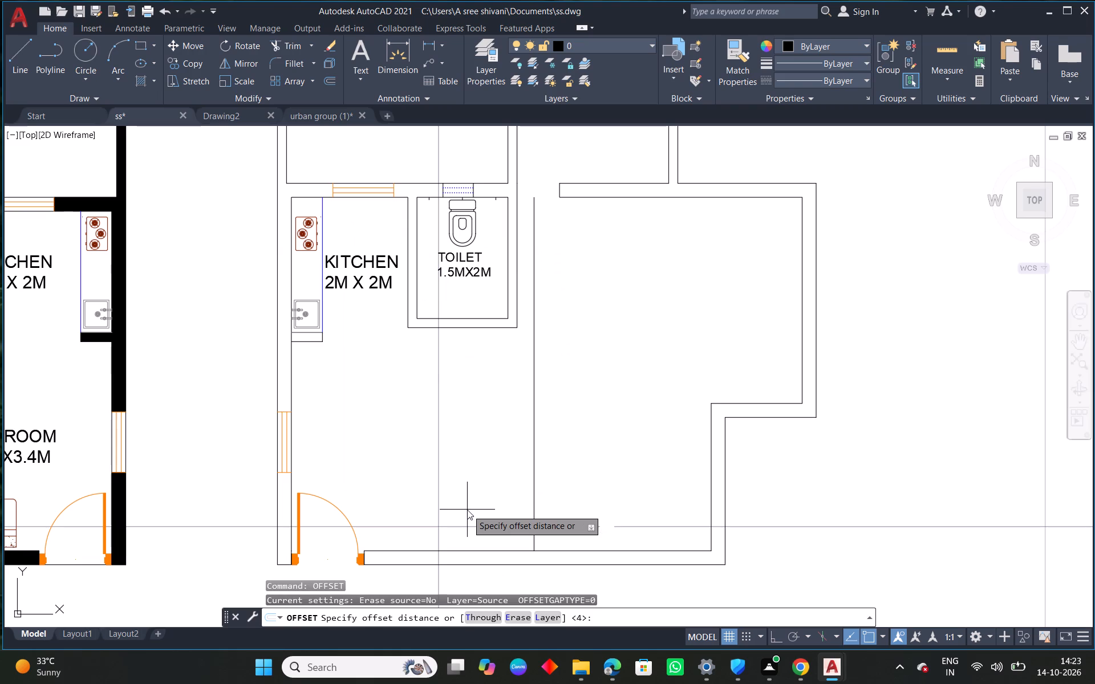
key("Return")
left_click(291, 380)
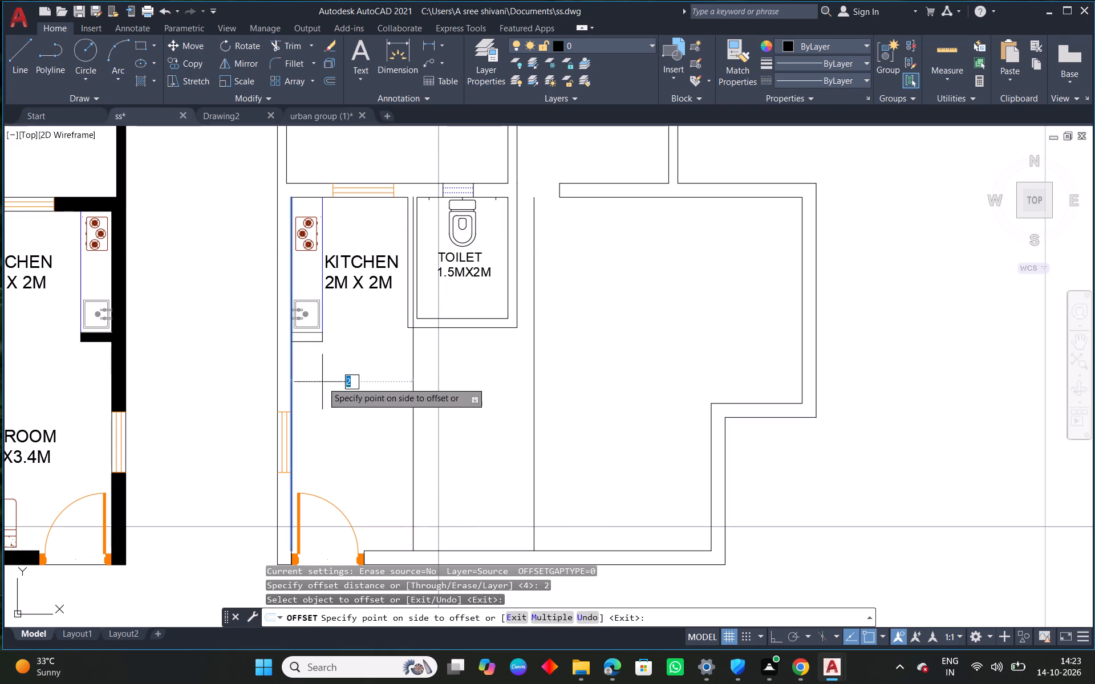
left_click(509, 381)
right_click(505, 381)
left_click(601, 387)
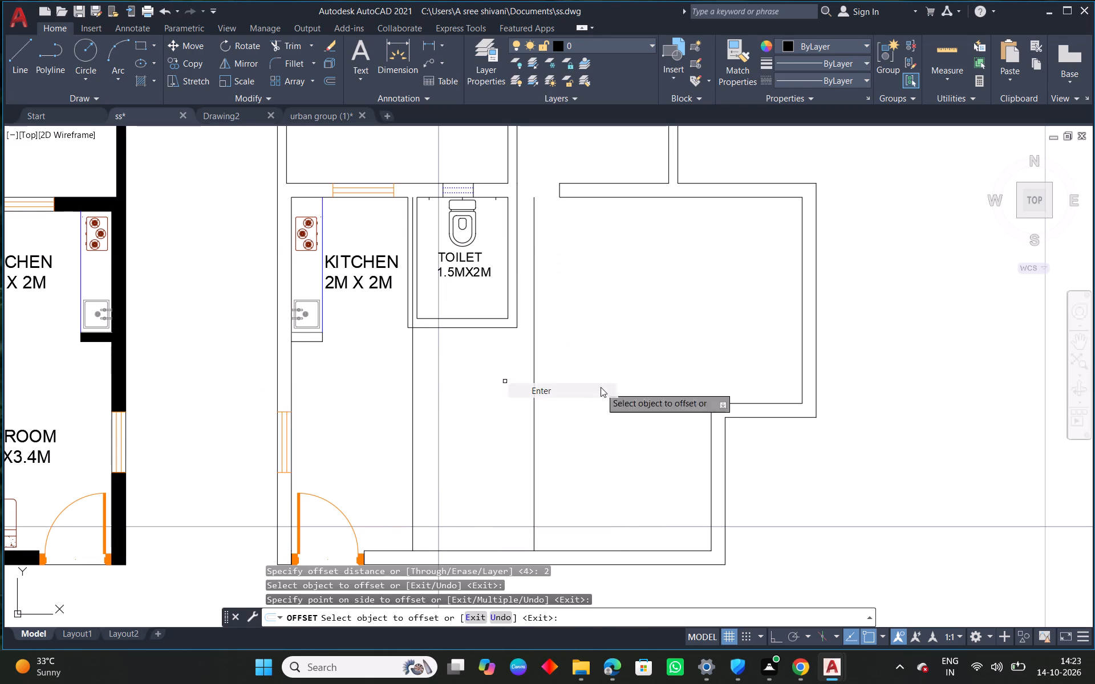
Move the toilet's kitchen-side and lower wall lines from their outer corner onto the guide line offset by 2.
scroll(508, 340, "up", 2)
left_click_drag(498, 355, 480, 320)
left_click(419, 263)
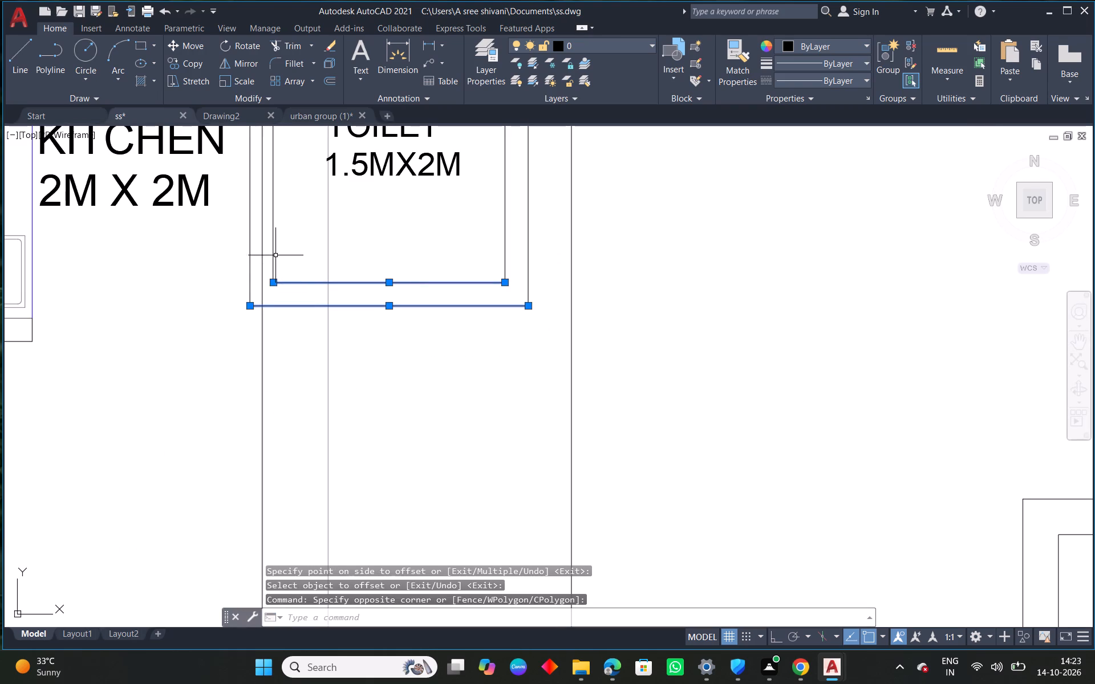
left_click(271, 256)
left_click(251, 258)
right_click(362, 337)
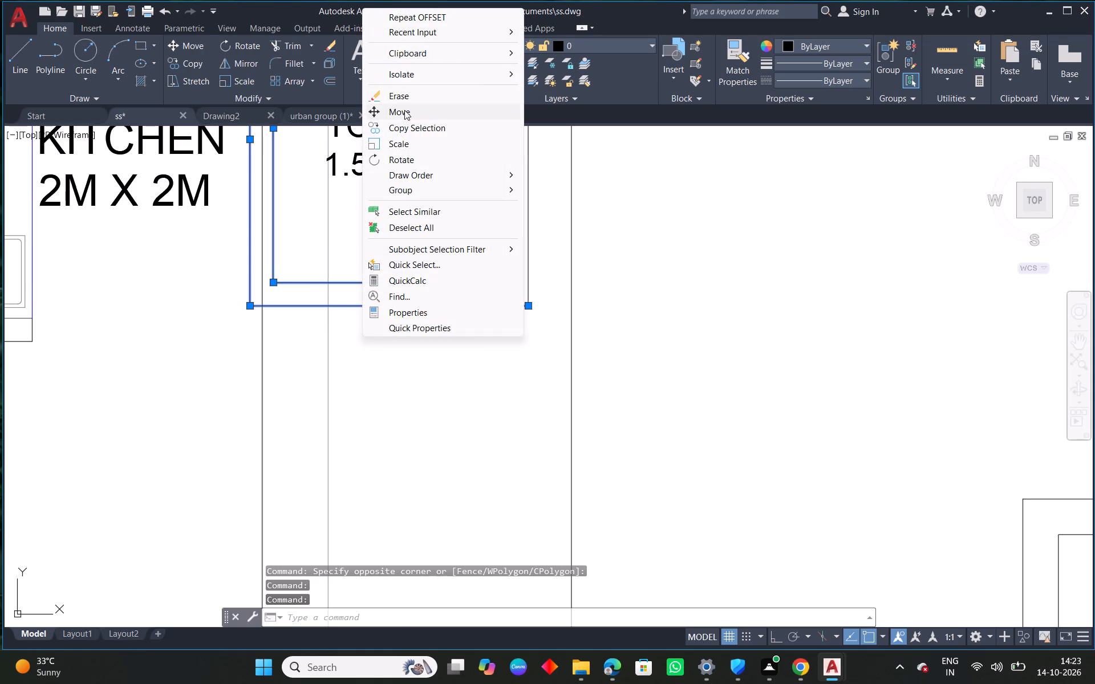
left_click(404, 110)
scroll(253, 306, "up", 1)
left_click(252, 308)
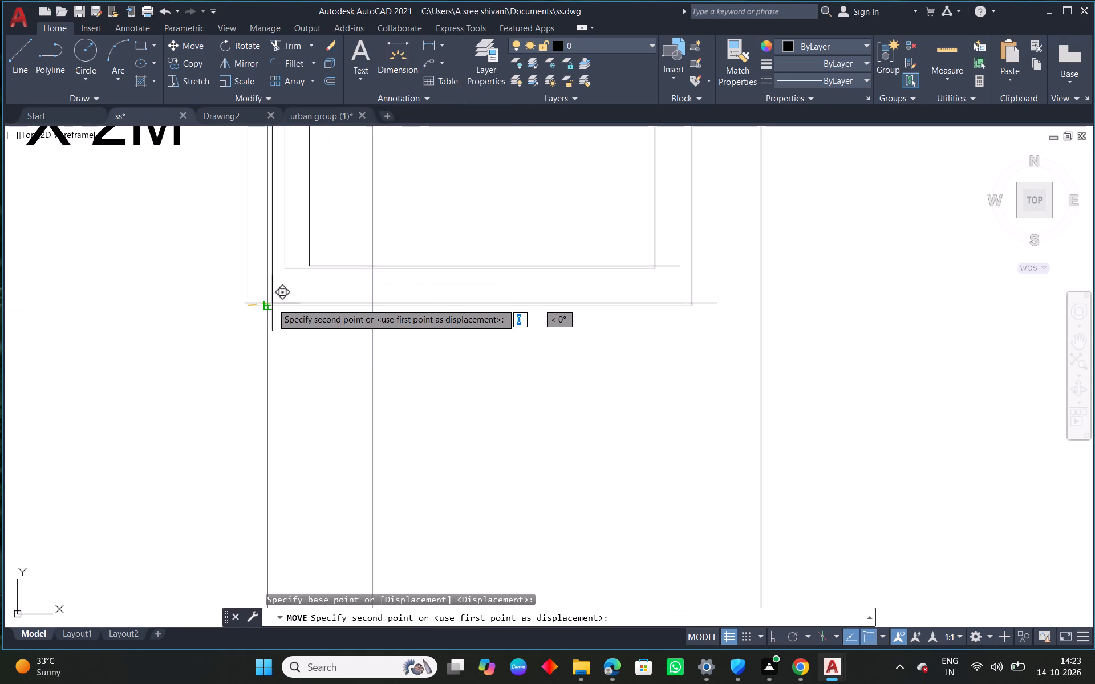
left_click(266, 304)
Erase the guide line offset by 2 that runs along the kitchen side of the toilet.
scroll(313, 349, "down", 2)
left_click_drag(334, 389, 321, 389)
left_click(265, 384)
right_click(274, 382)
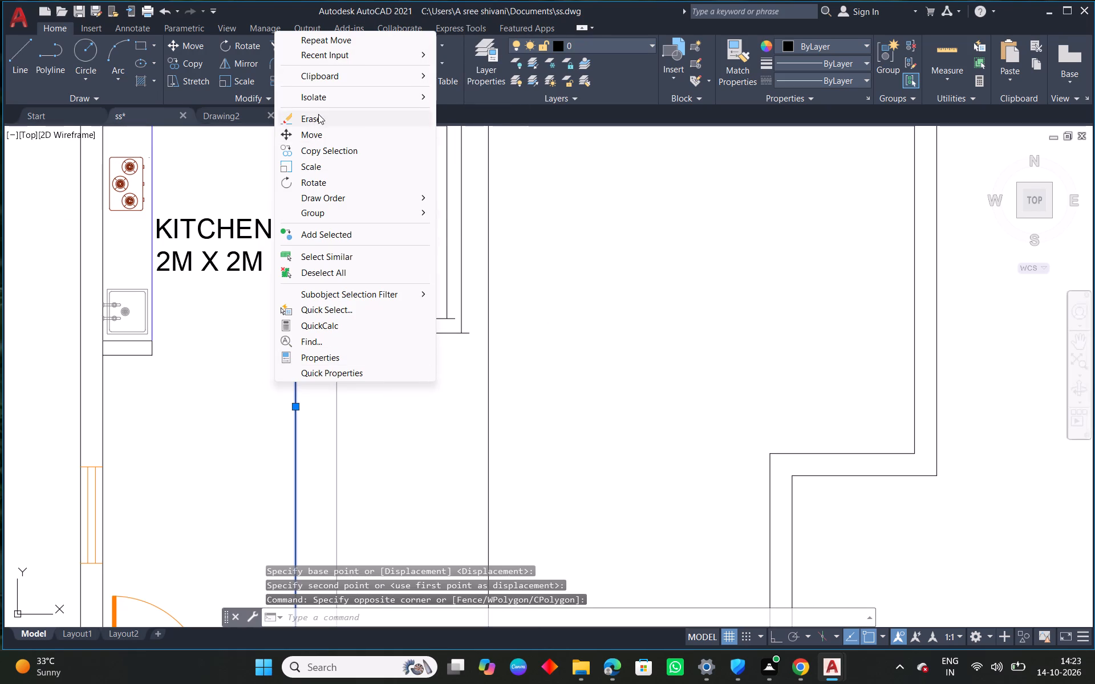
left_click(318, 114)
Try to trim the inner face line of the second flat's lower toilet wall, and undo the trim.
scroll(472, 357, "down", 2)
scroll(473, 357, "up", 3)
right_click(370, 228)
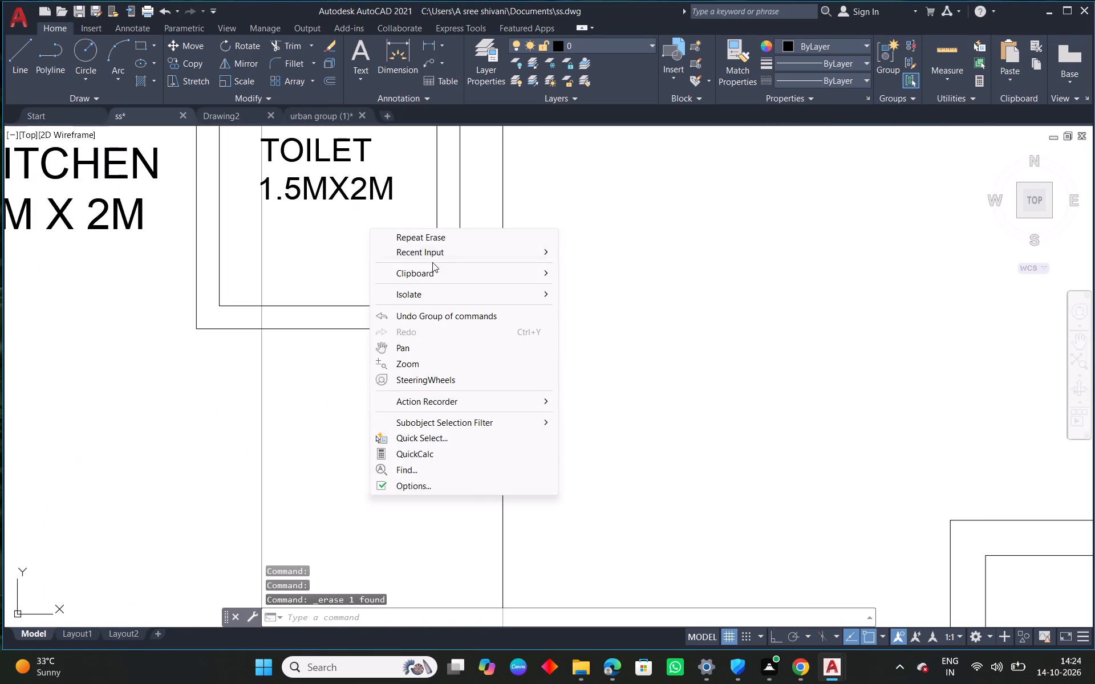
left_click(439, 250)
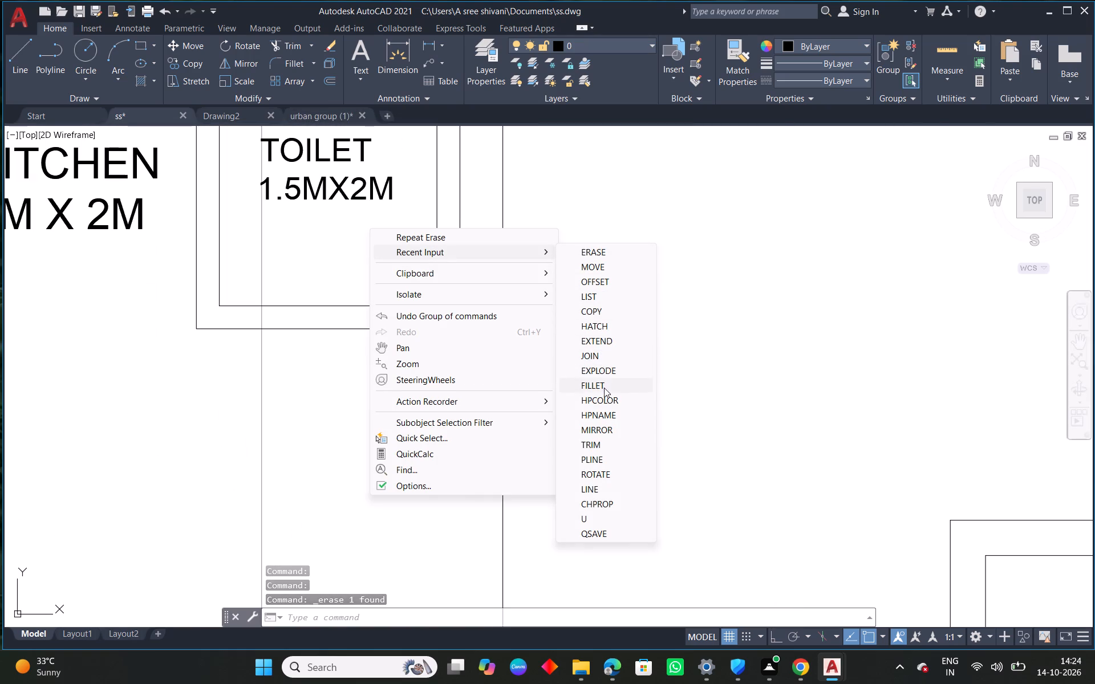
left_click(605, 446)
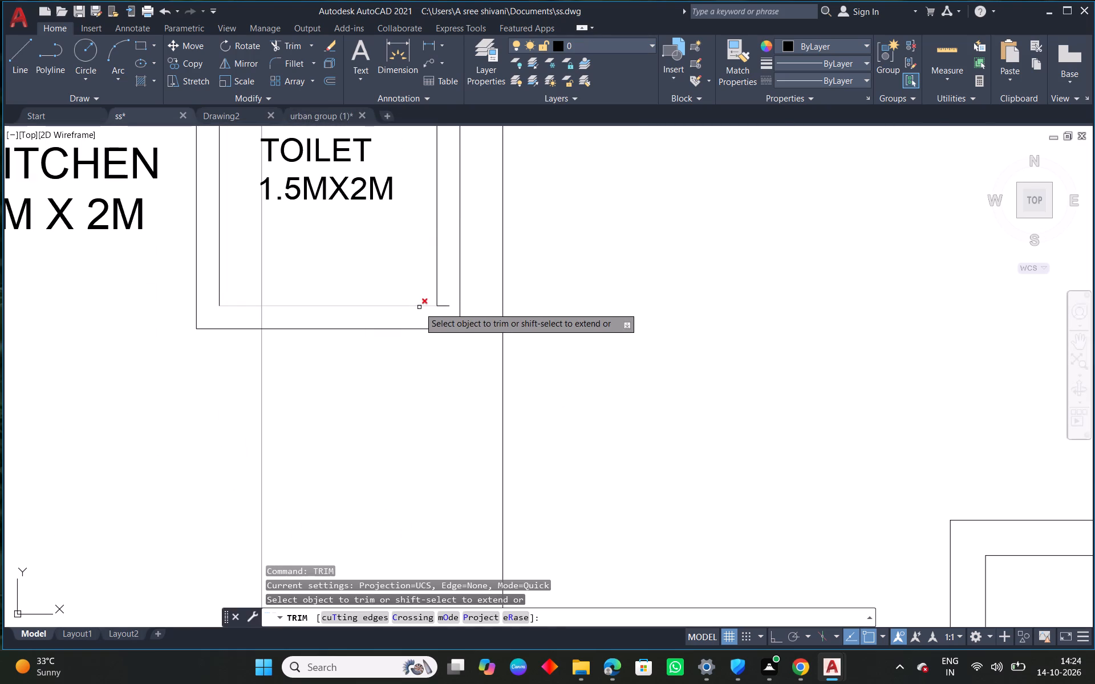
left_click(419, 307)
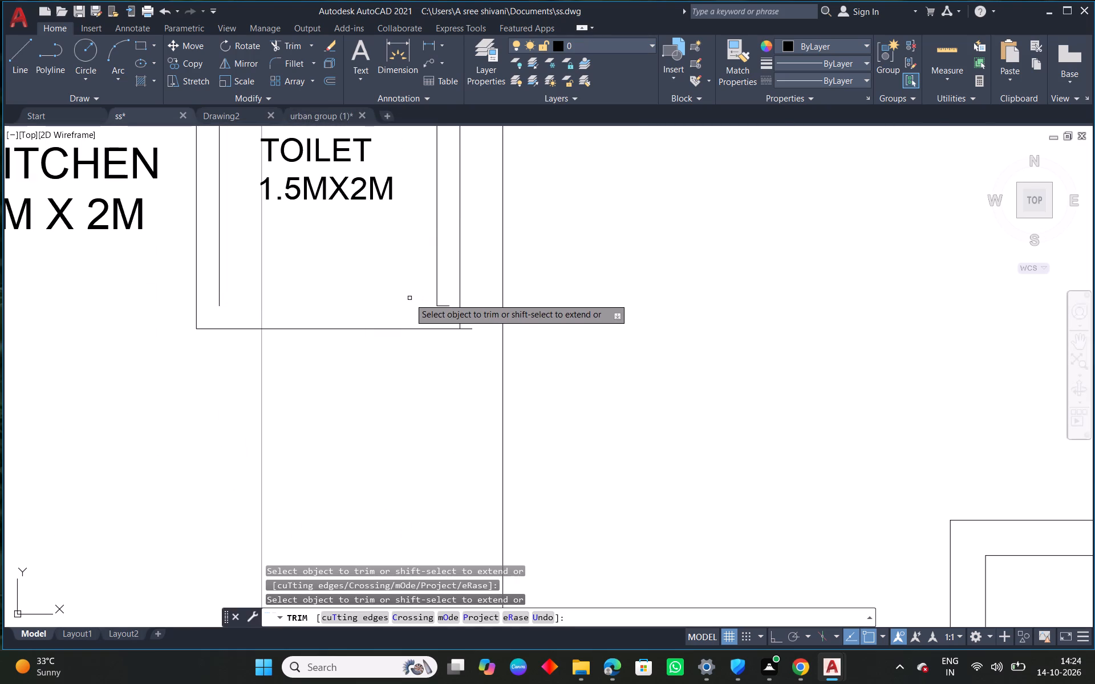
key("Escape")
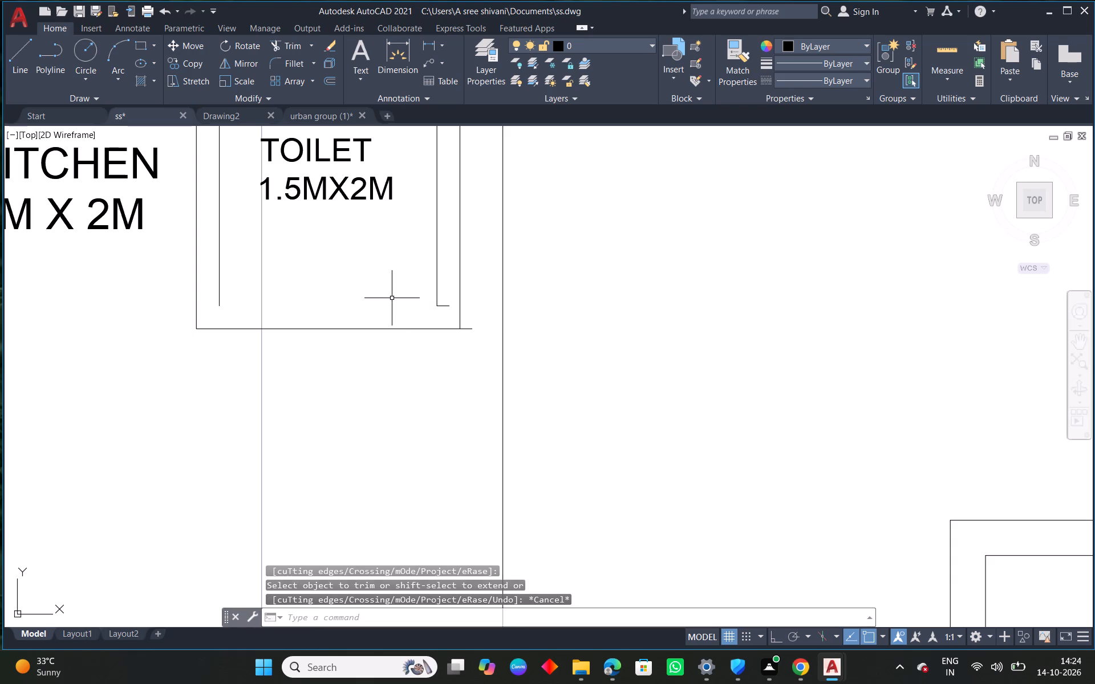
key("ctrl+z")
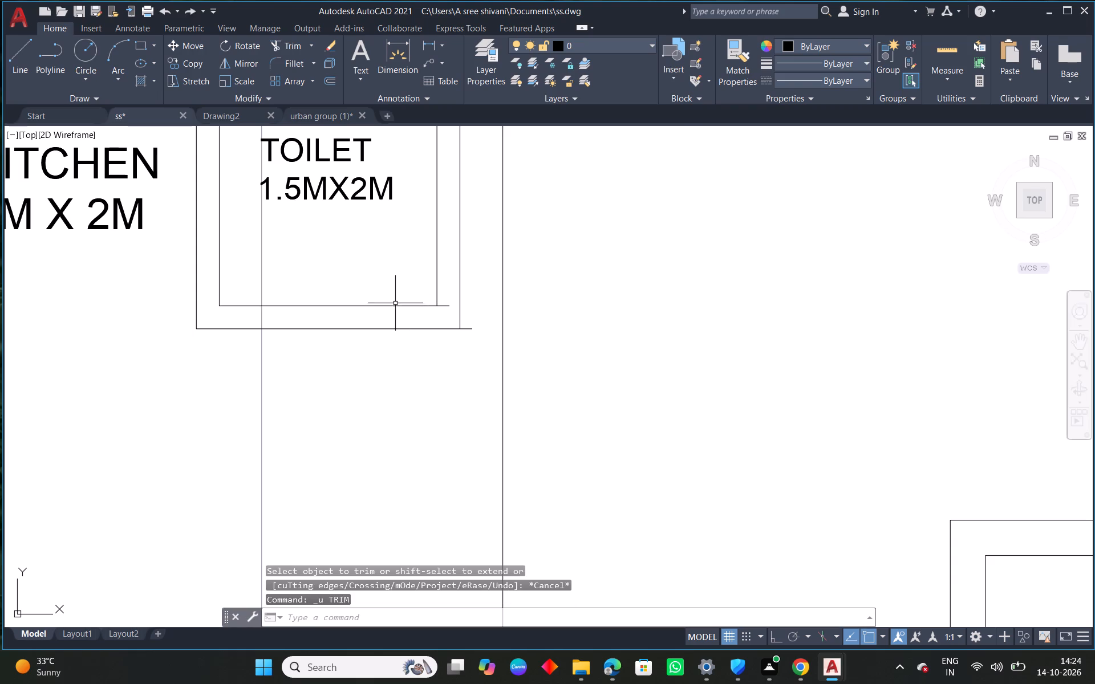
Close the toilet's inner and outer lower corners on the side away from the kitchen using Fillet with radius 0.
middle_click_drag(326, 291, 595, 275)
right_click(469, 210)
left_click(538, 230)
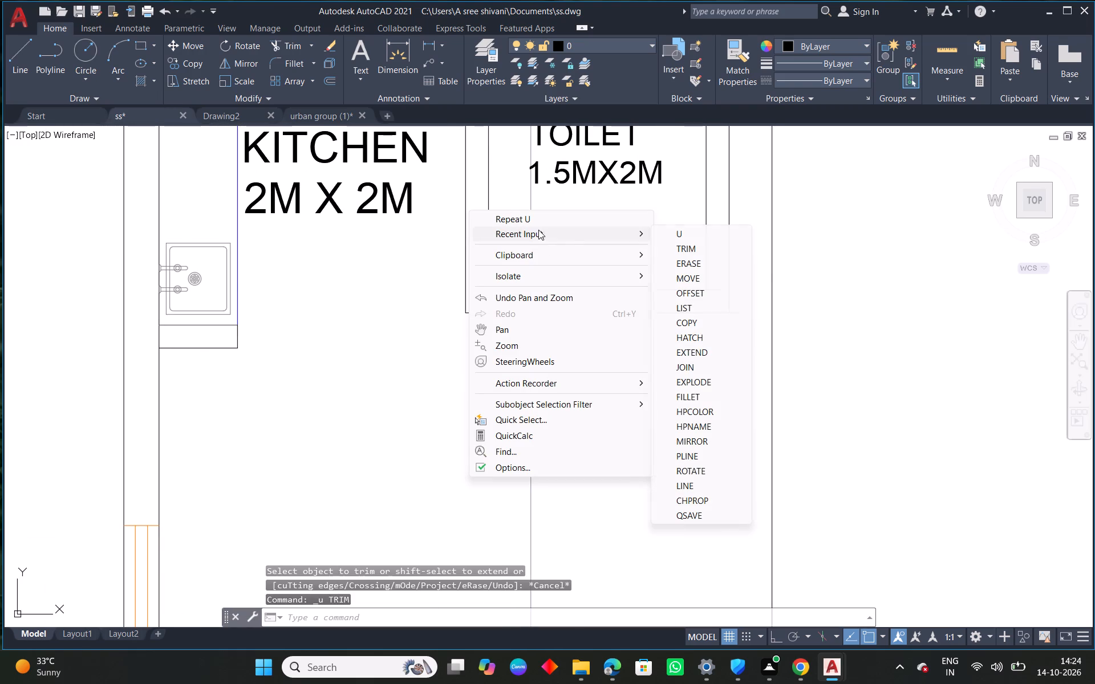
left_click(705, 396)
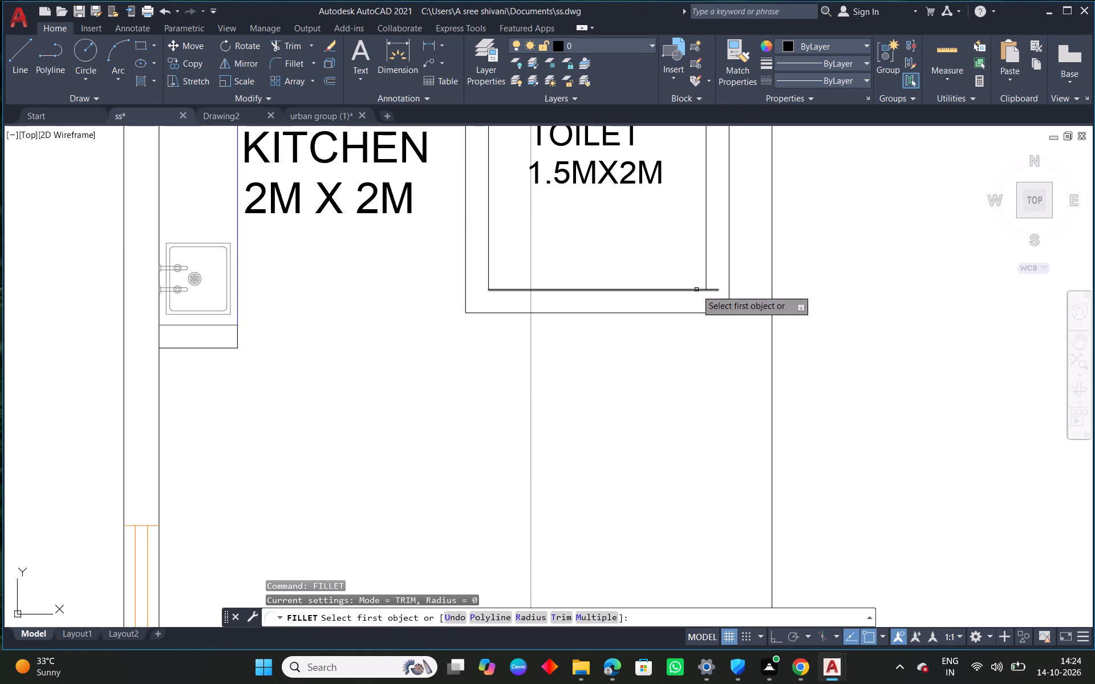
left_click(696, 290)
left_click(705, 275)
right_click(615, 245)
left_click(662, 254)
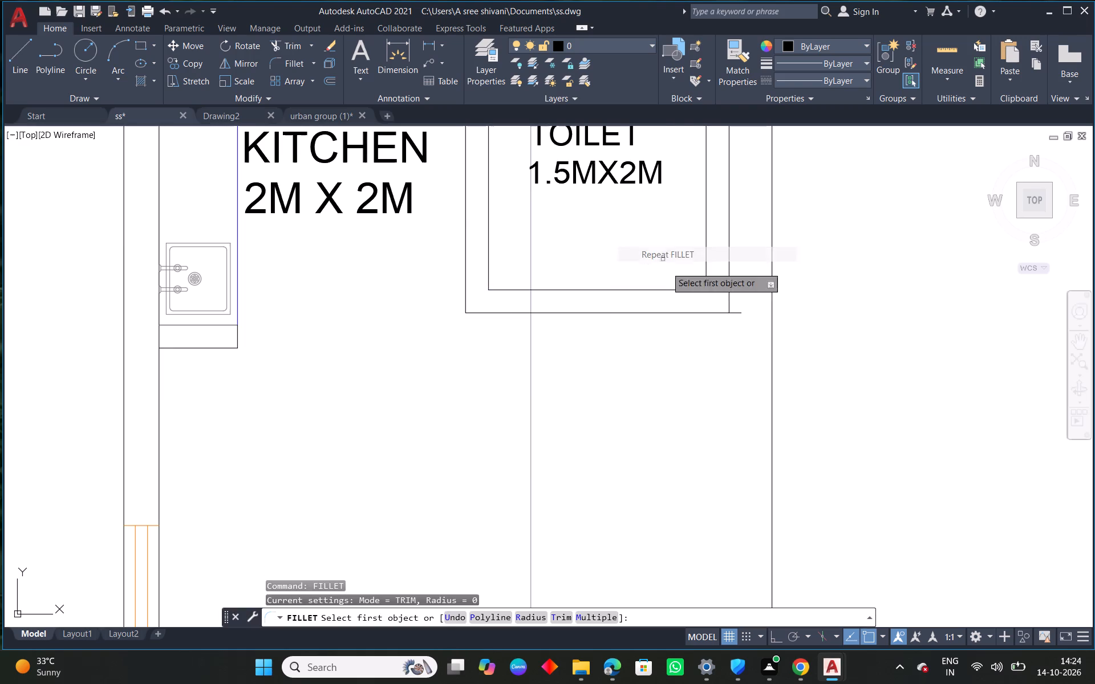
left_click(701, 313)
left_click(729, 282)
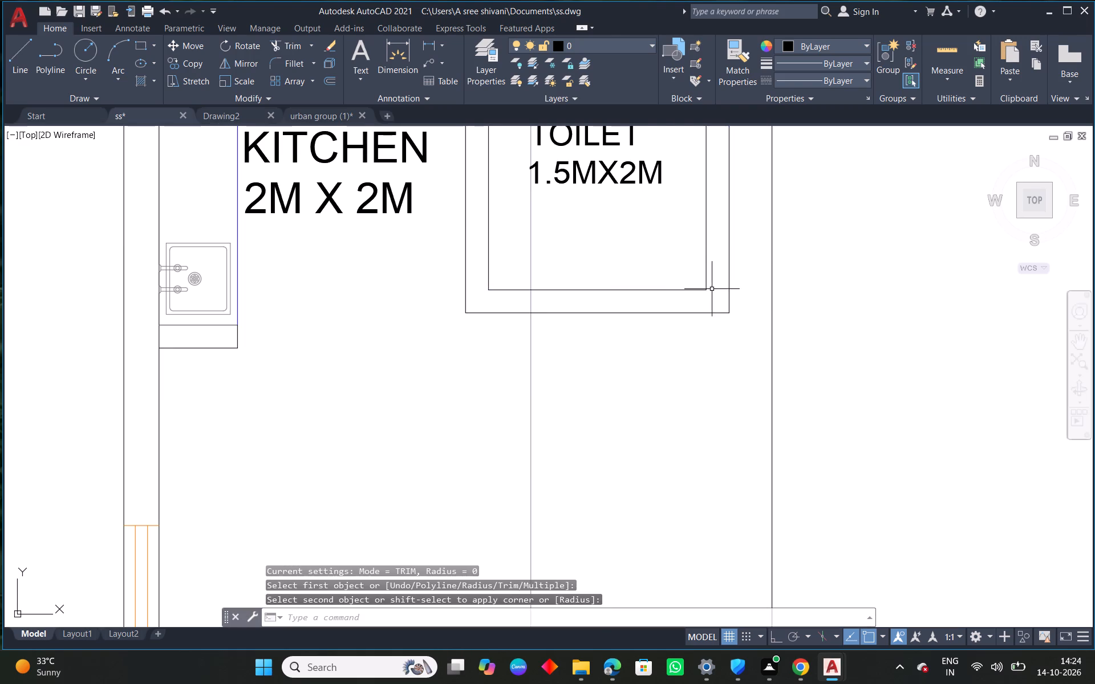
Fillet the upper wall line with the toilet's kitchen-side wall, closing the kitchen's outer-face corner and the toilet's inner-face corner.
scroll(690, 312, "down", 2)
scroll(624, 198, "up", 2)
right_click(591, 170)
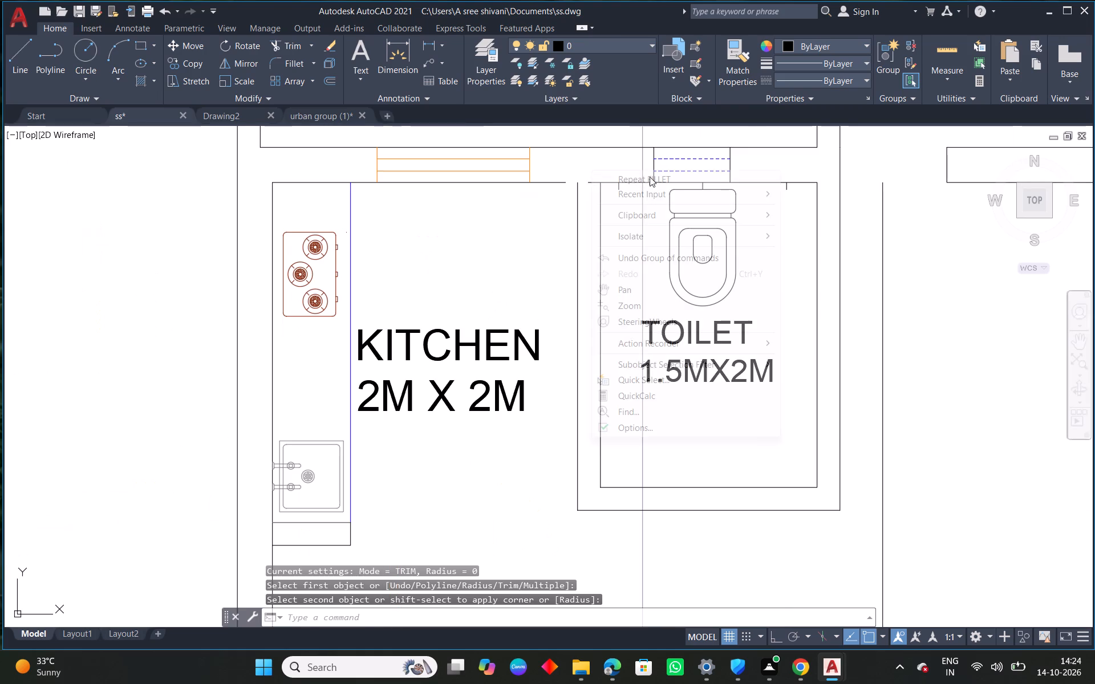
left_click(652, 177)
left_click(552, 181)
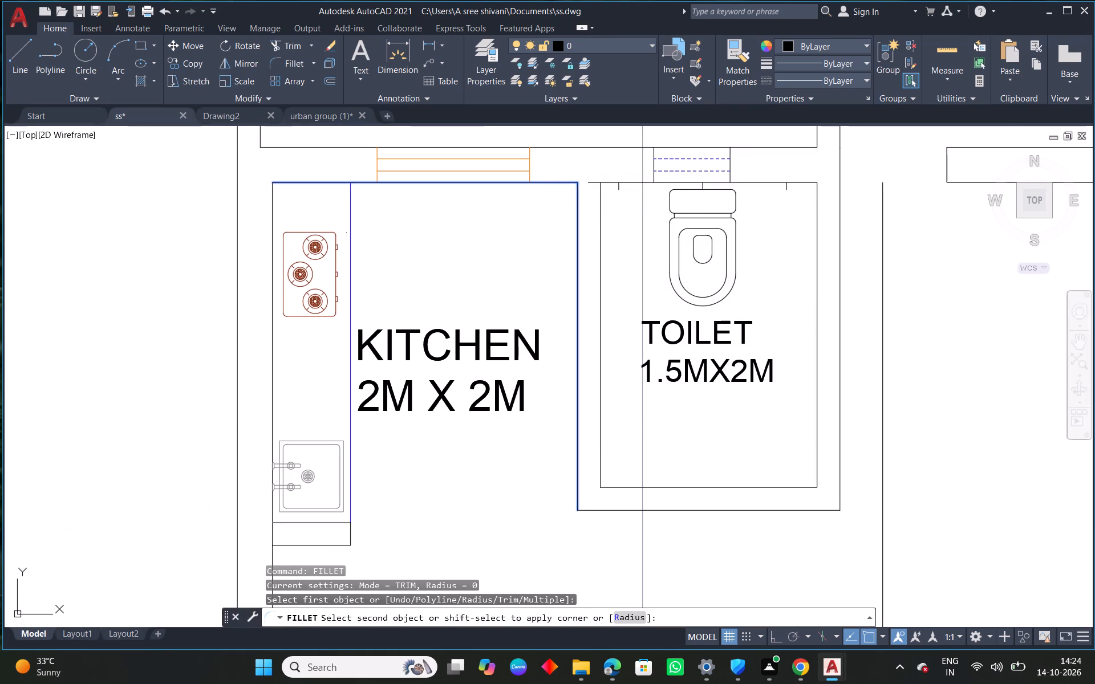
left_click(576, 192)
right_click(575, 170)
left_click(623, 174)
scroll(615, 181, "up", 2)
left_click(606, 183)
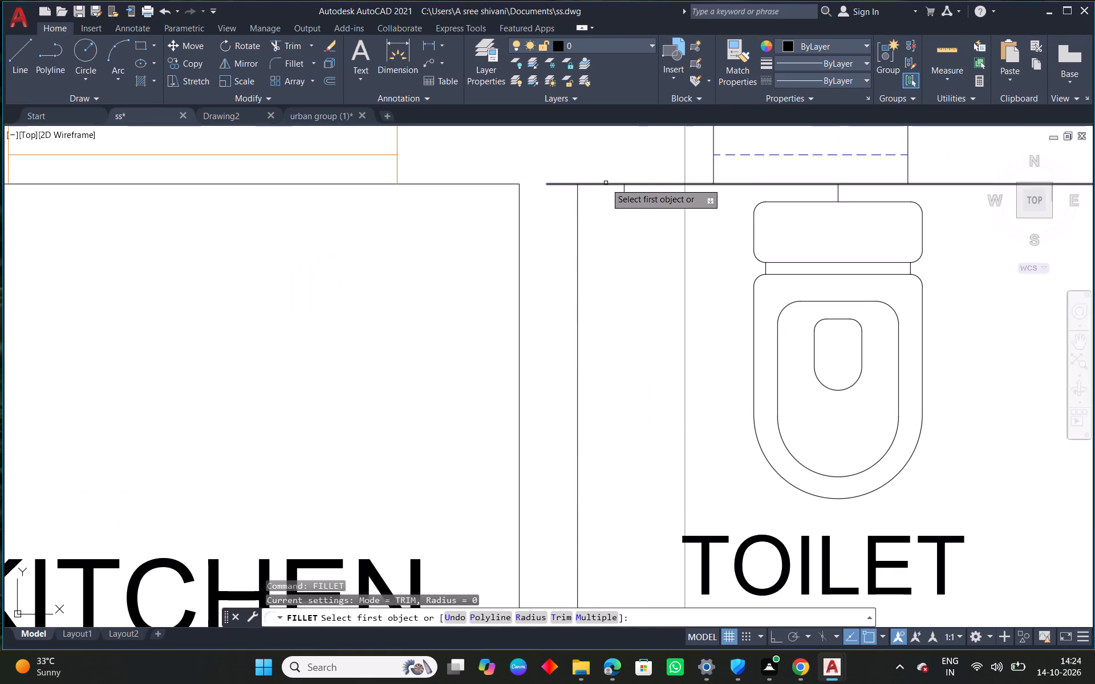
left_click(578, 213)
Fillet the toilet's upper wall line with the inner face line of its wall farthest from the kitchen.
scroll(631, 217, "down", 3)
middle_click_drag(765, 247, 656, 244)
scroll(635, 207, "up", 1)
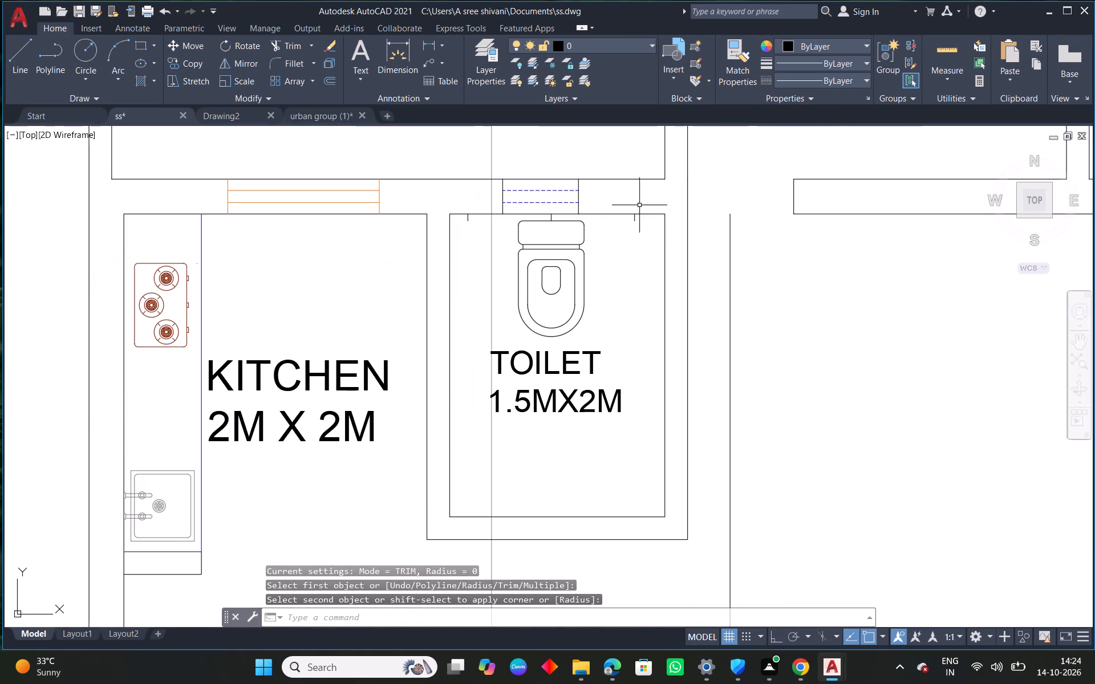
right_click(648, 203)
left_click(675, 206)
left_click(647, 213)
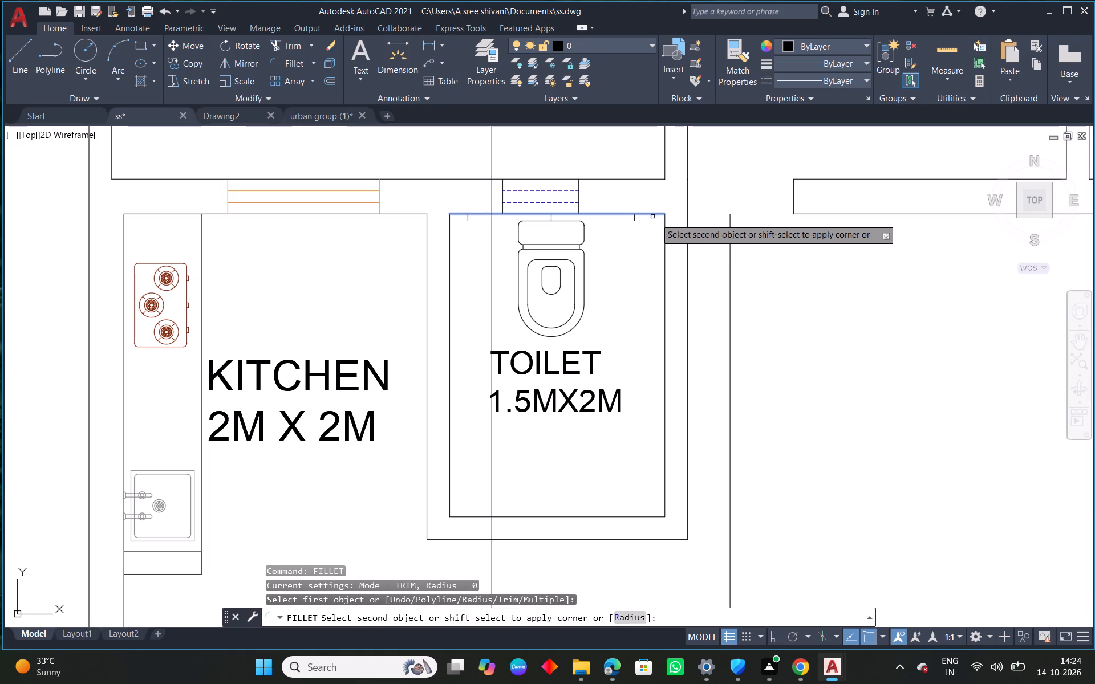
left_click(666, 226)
List the second flat's upper kitchen wall line to check its length.
scroll(685, 246, "down", 3)
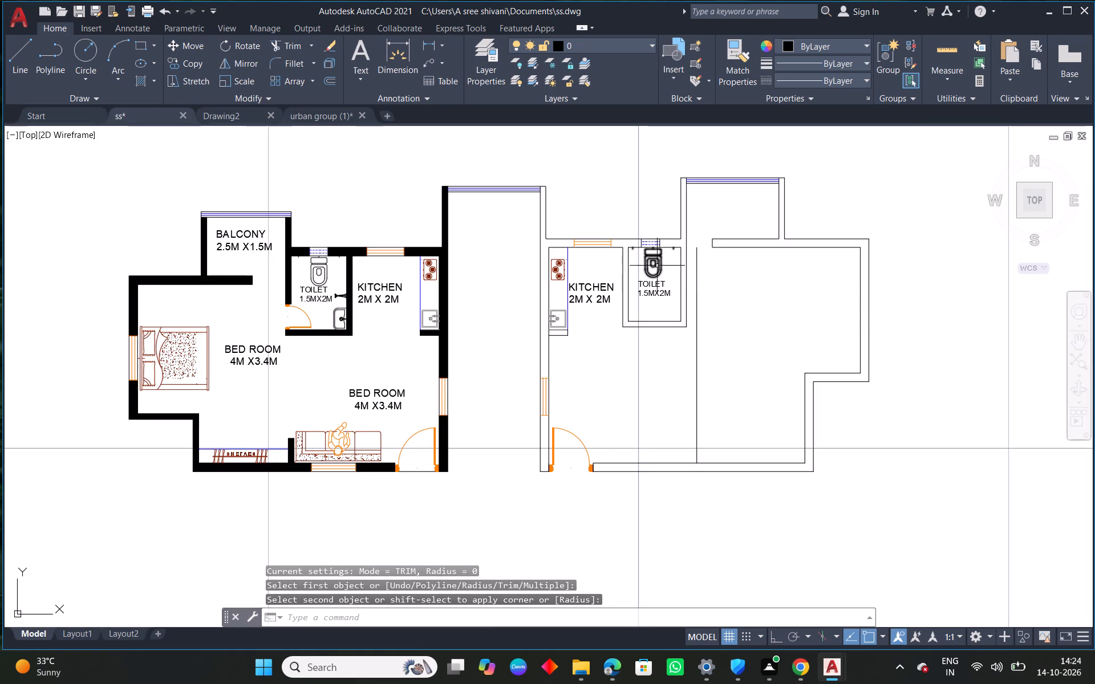
scroll(692, 311, "up", 1)
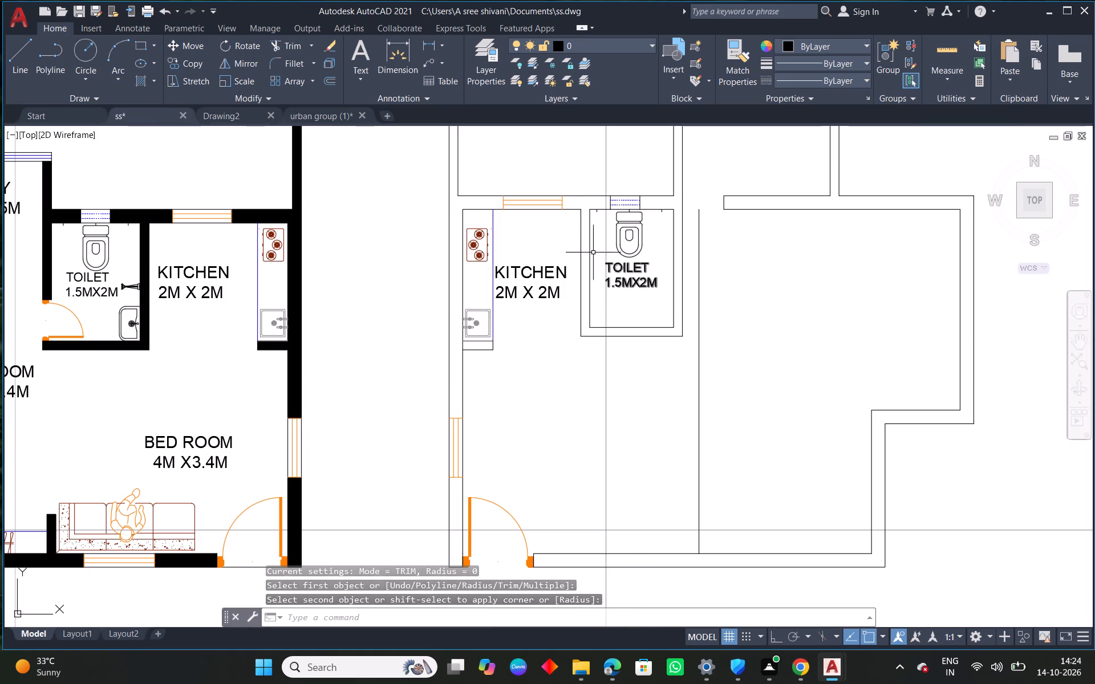
left_click(569, 210)
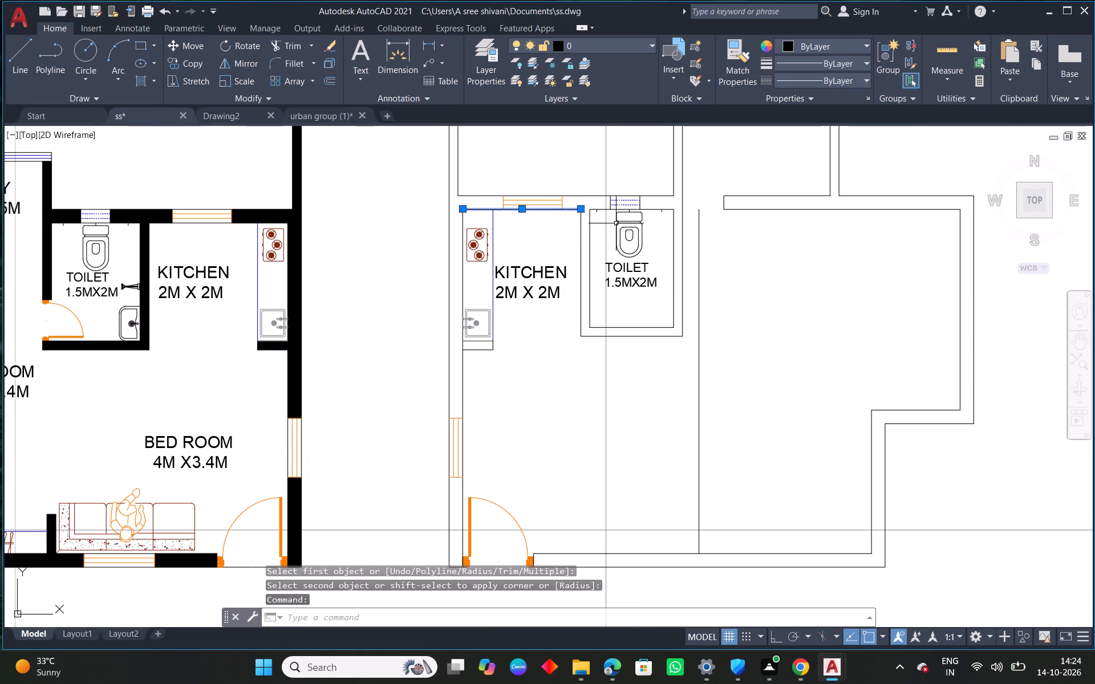
type("li")
key("space")
left_click(716, 267)
key("Escape")
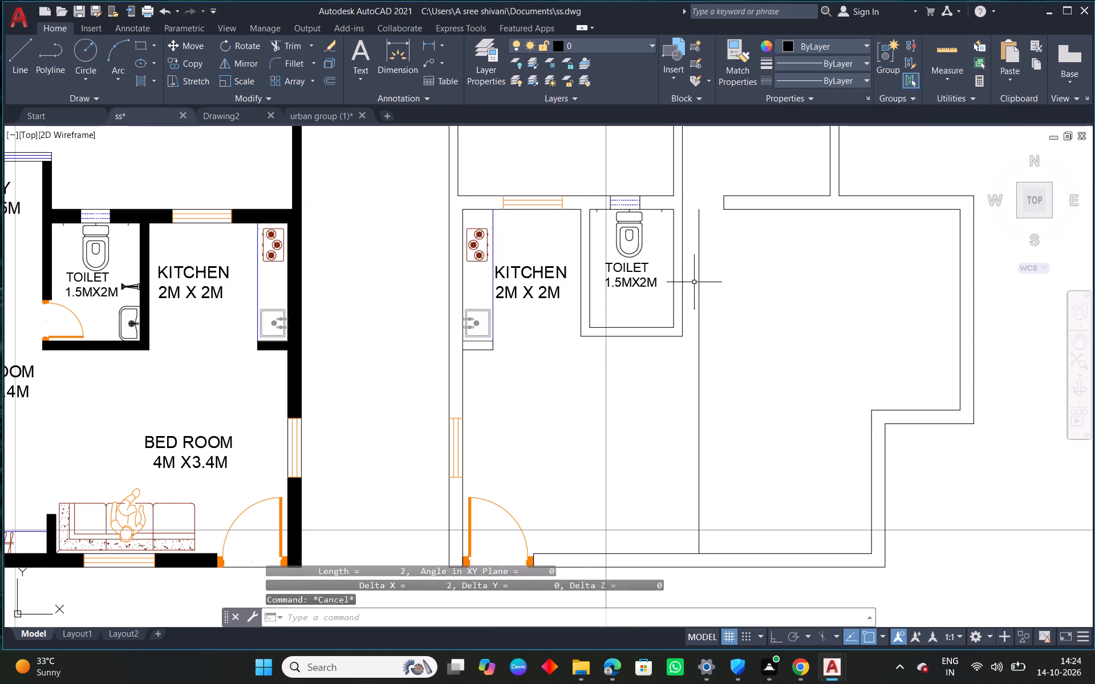
Move the toilet's six wall lines sideways from the outer face of its far wall onto the vertical guide line.
middle_click_drag(735, 274, 677, 262)
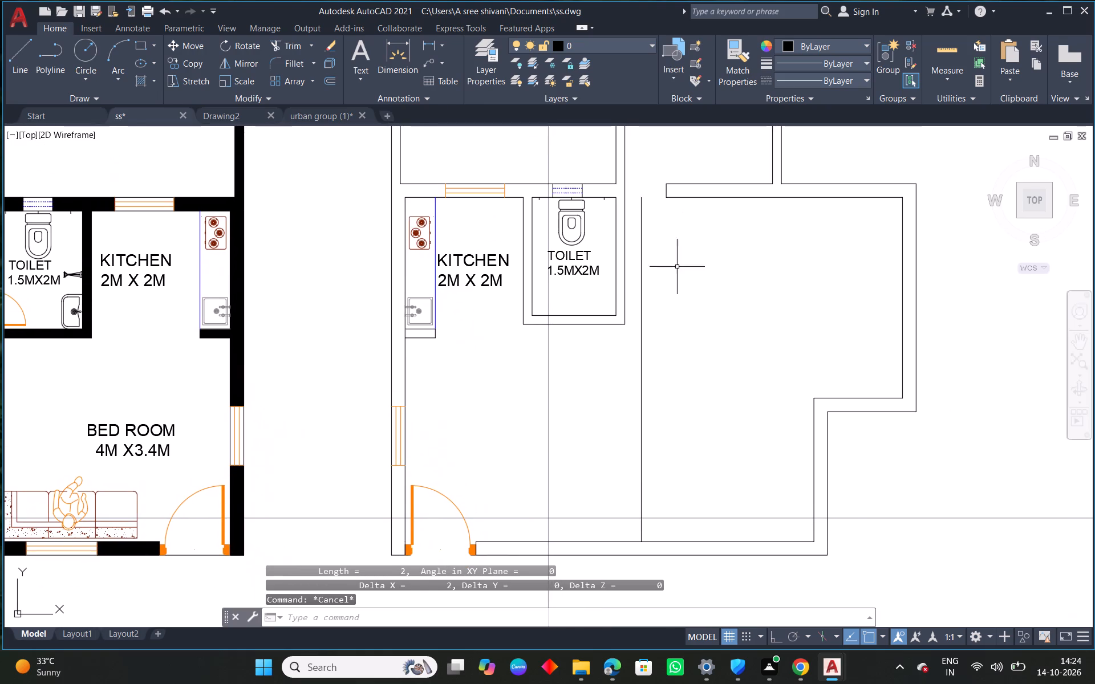
scroll(631, 251, "up", 1)
left_click(634, 243)
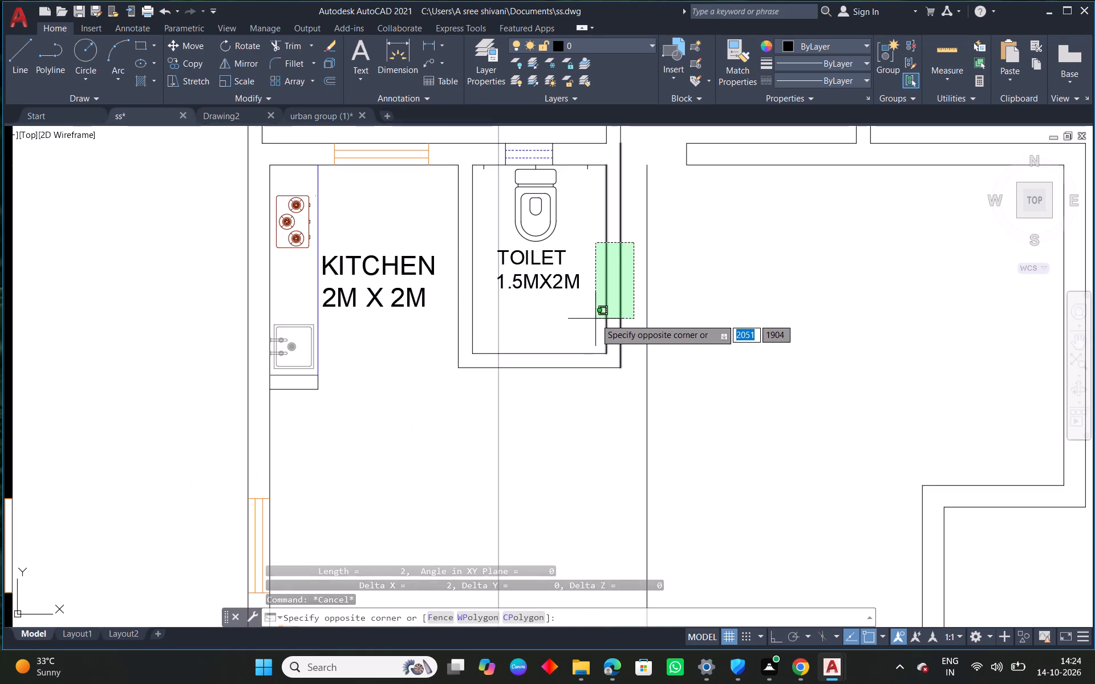
left_click(592, 404)
left_click_drag(512, 393, 497, 376)
left_click(450, 330)
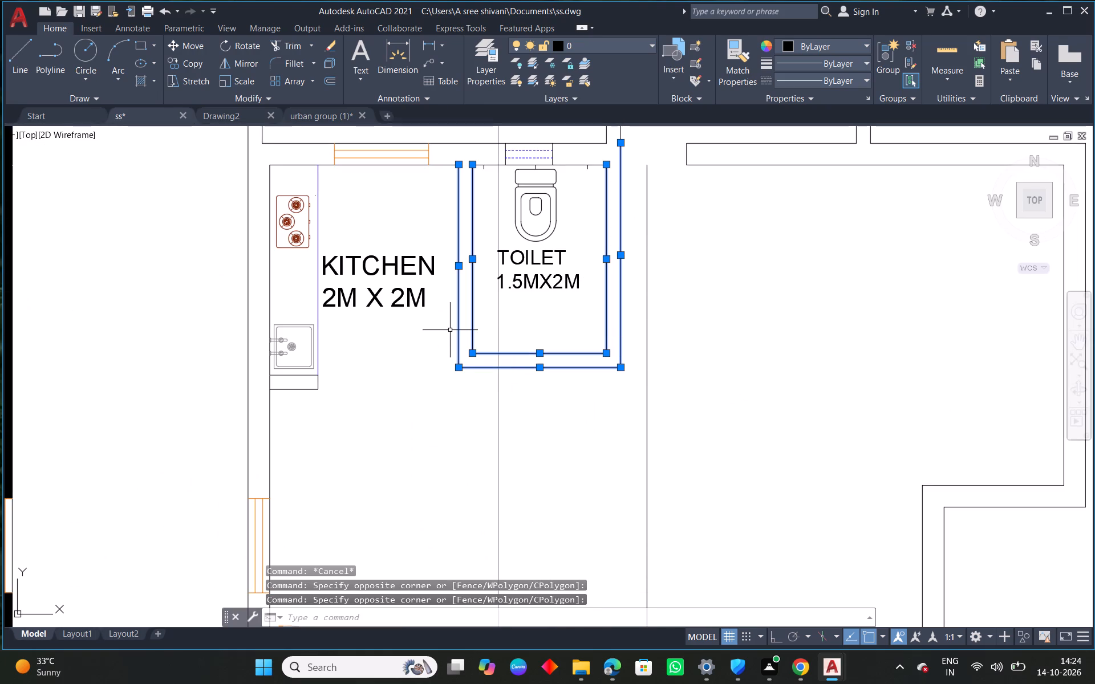
type("m")
key("space")
scroll(643, 146, "up", 2)
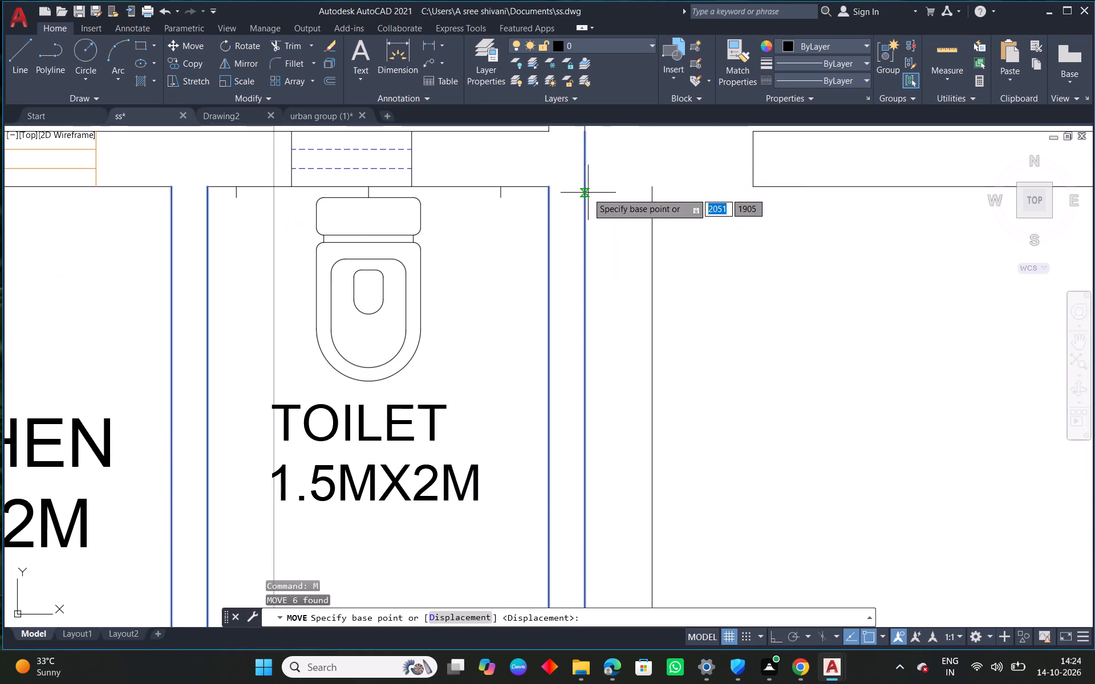
left_click(586, 192)
left_click(651, 188)
key("Escape")
Erase the outer face line of the toilet's far wall where it overlaps the guide line.
scroll(647, 204, "down", 2)
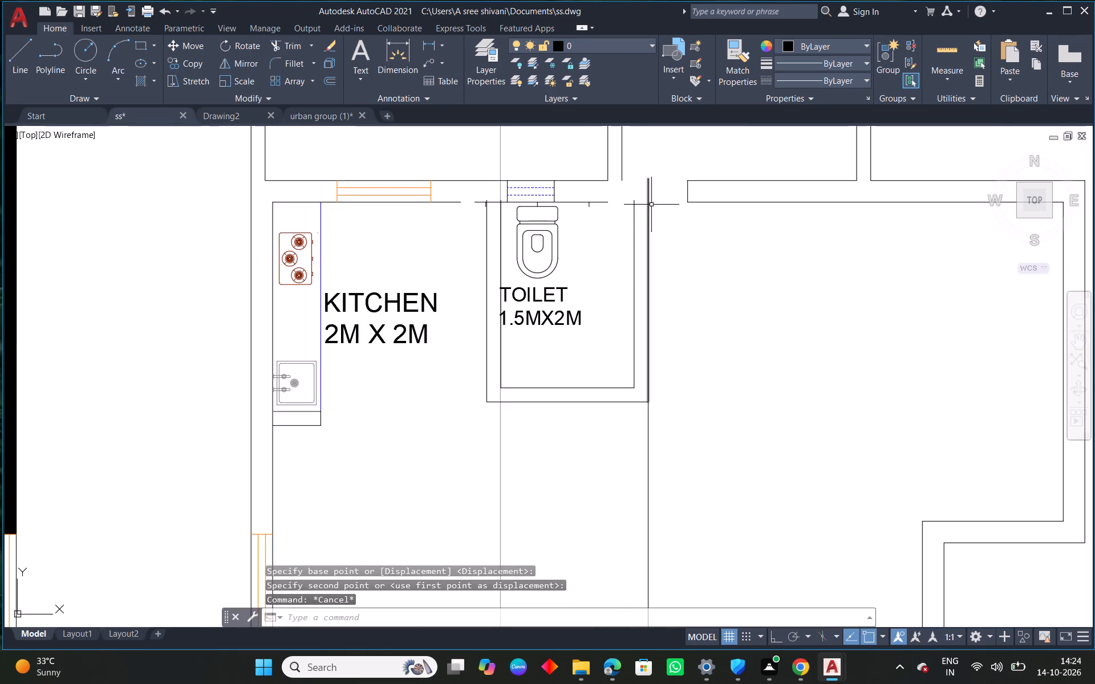
left_click(648, 186)
key("Delete")
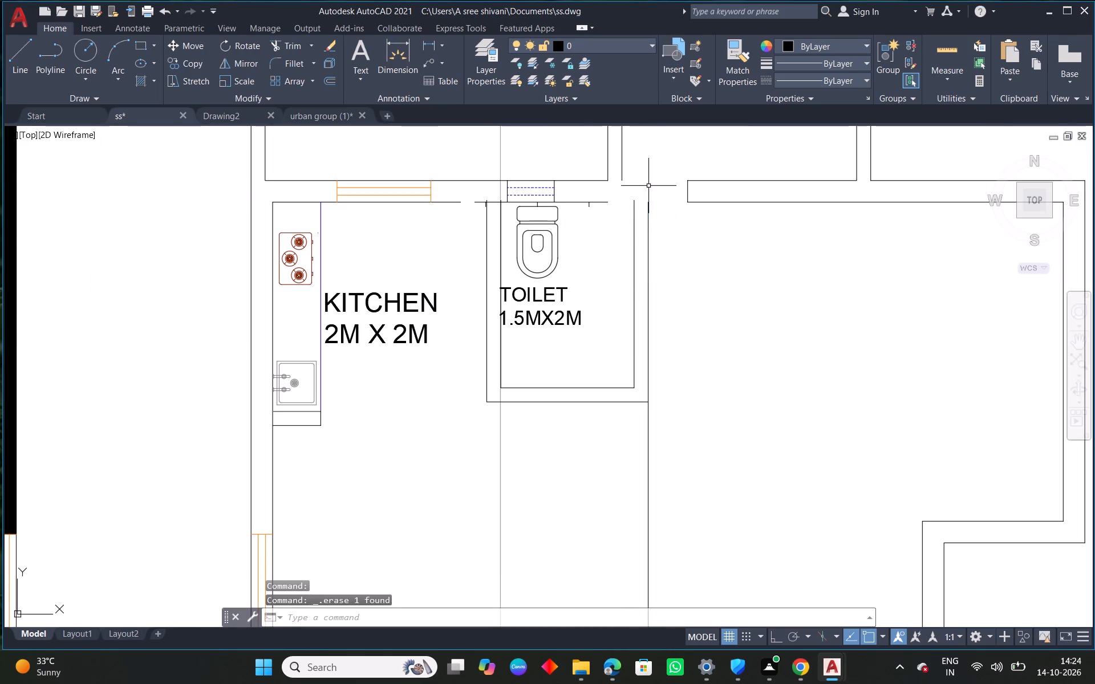
Fillet the toilet's lower outer wall line with the vertical guide line, removing the guide's extension below the corner.
scroll(672, 262, "down", 1)
middle_click_drag(731, 315, 724, 244)
left_click(671, 345)
left_click(626, 357)
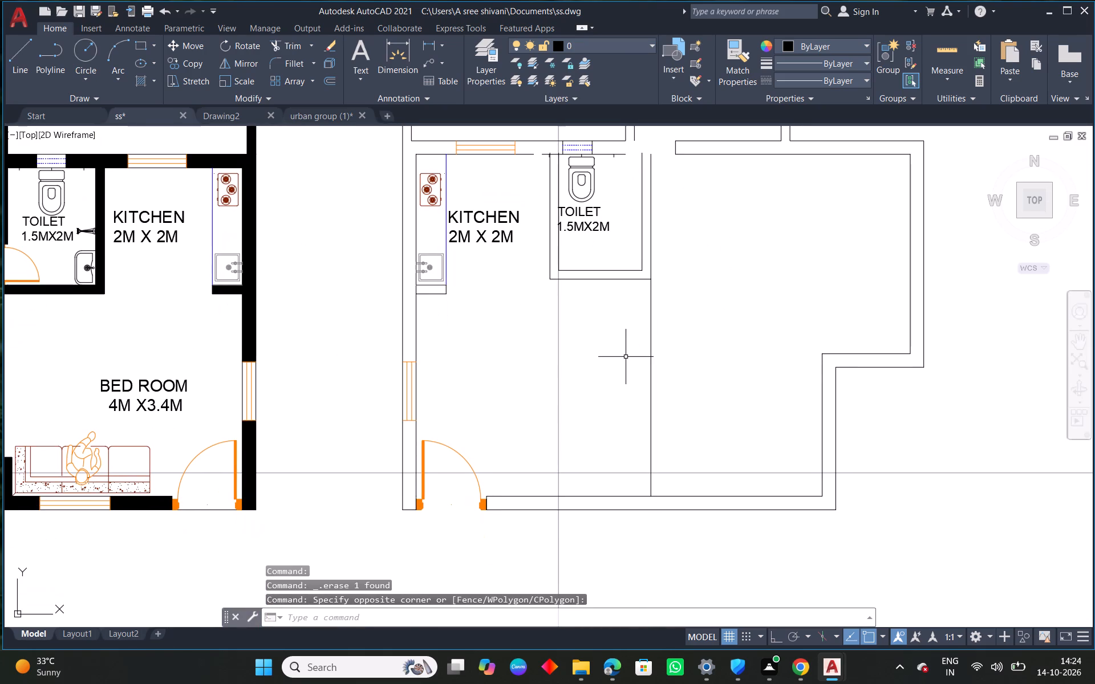
key("Escape")
key("f")
key("space")
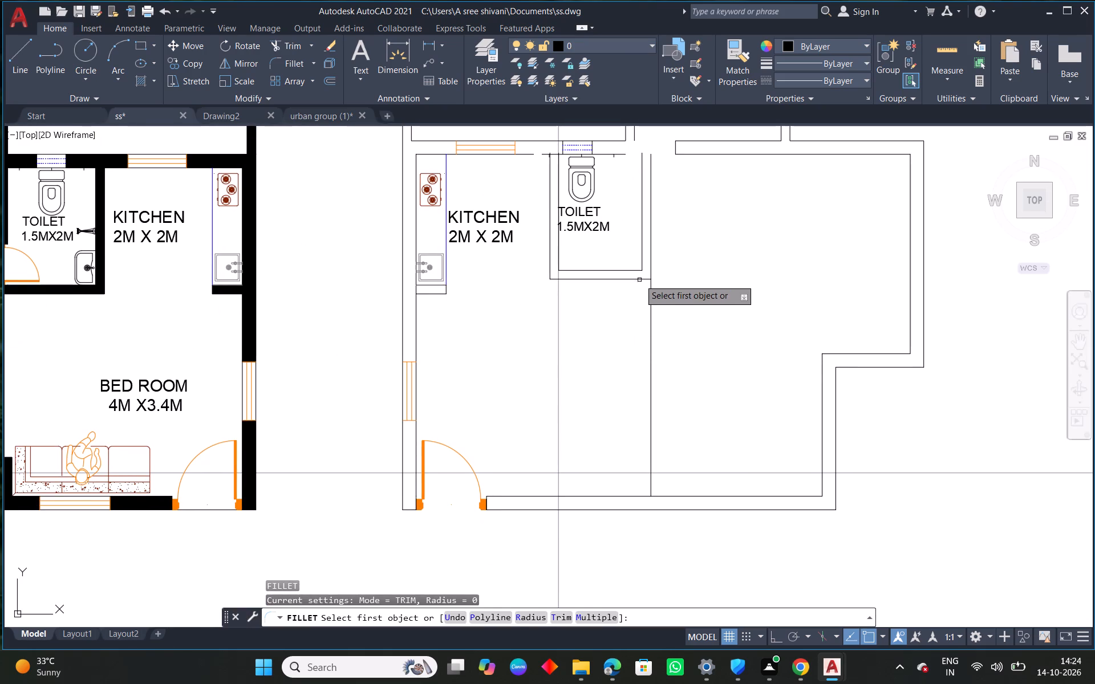
left_click(639, 279)
left_click(651, 267)
key("Escape")
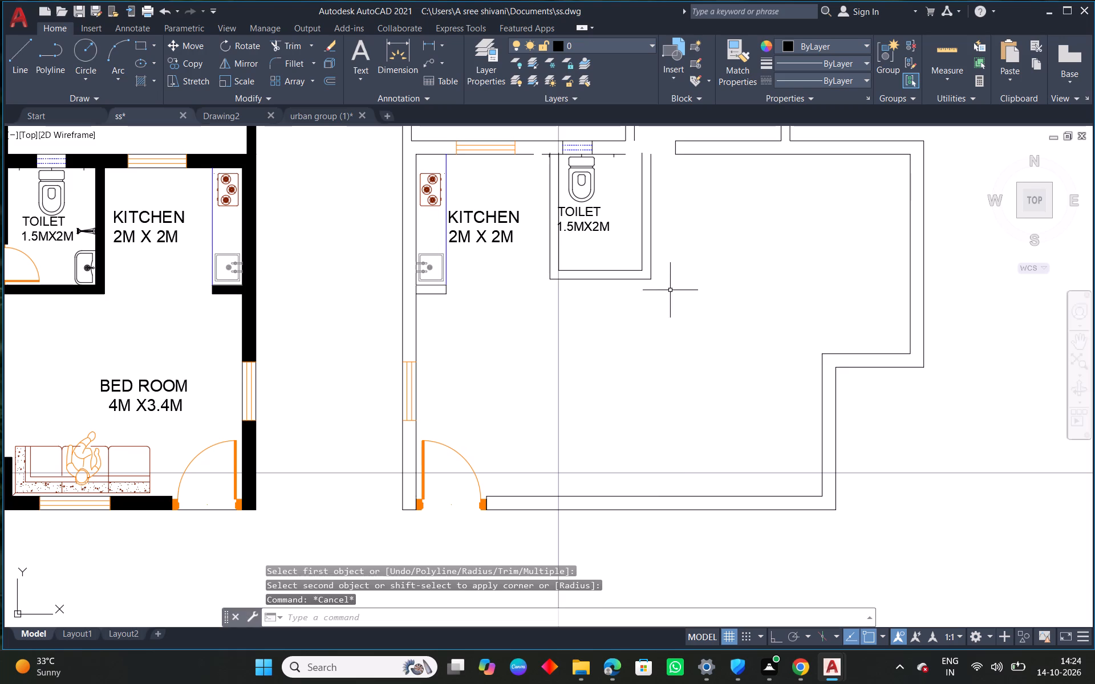
Join the two separated upper wall lines of the kitchen and toilet into one line.
middle_click_drag(680, 293, 664, 237)
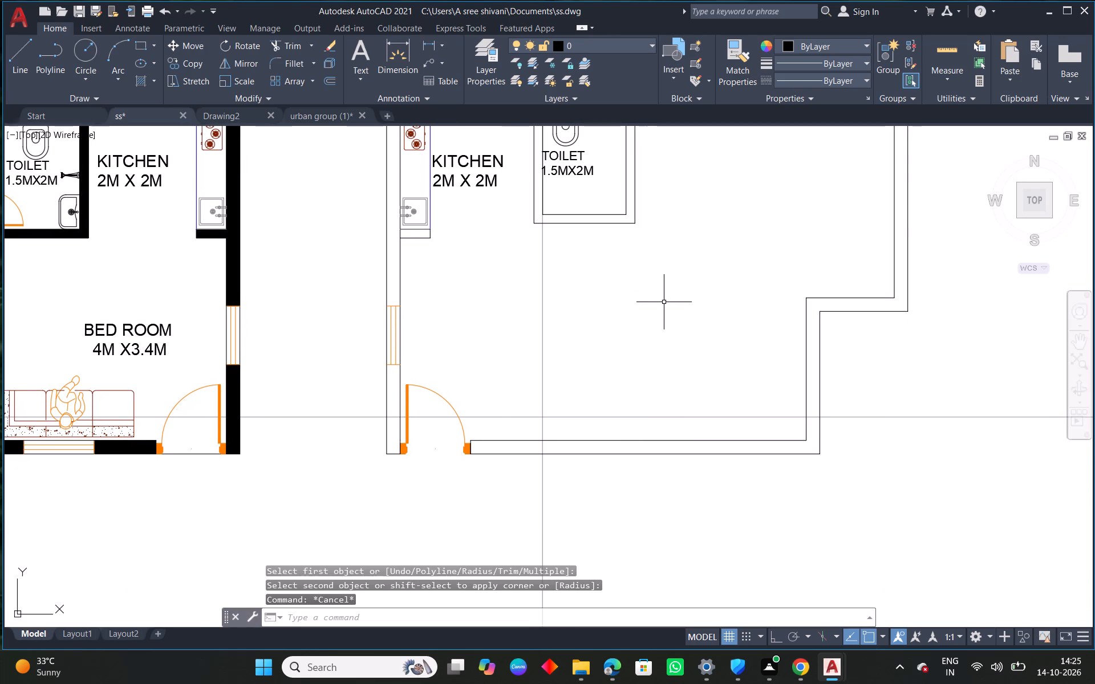
scroll(642, 312, "down", 1)
scroll(552, 185, "up", 2)
middle_click_drag(598, 191, 566, 251)
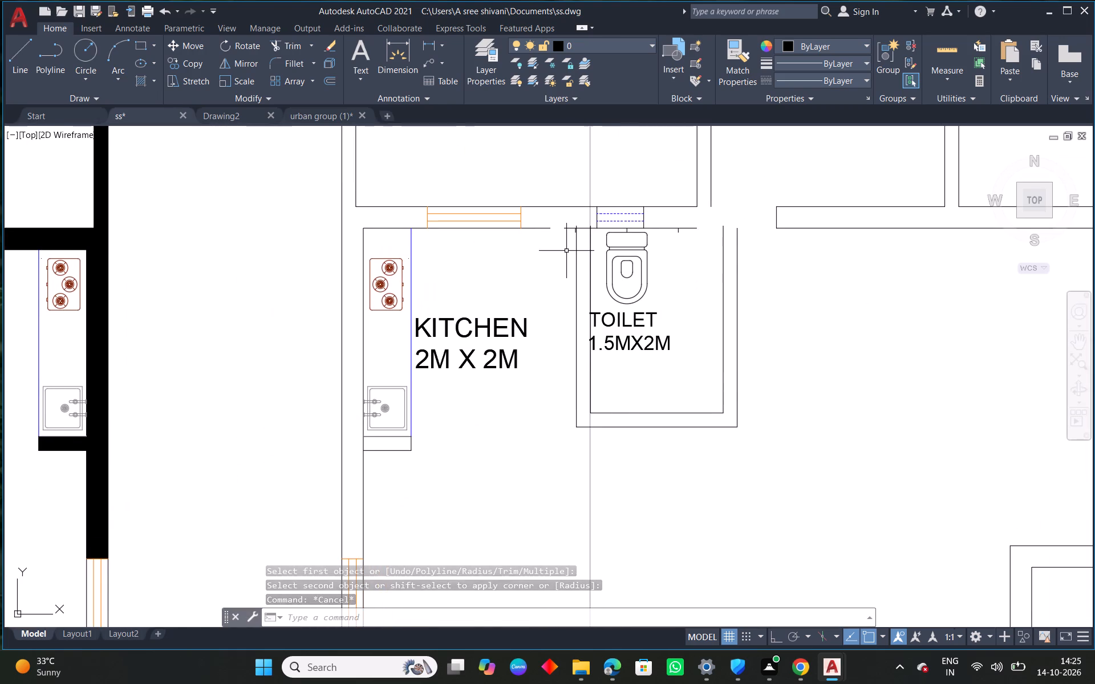
type("j")
key("space")
scroll(567, 230, "up", 2)
left_click(571, 225)
left_click(519, 226)
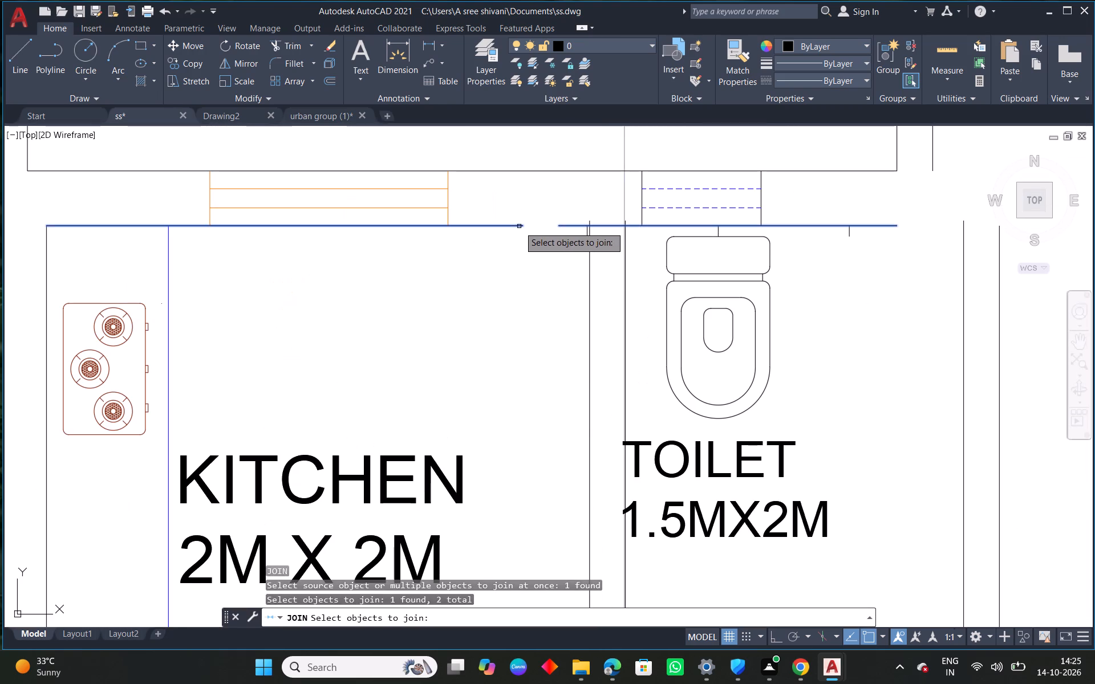
right_click(519, 226)
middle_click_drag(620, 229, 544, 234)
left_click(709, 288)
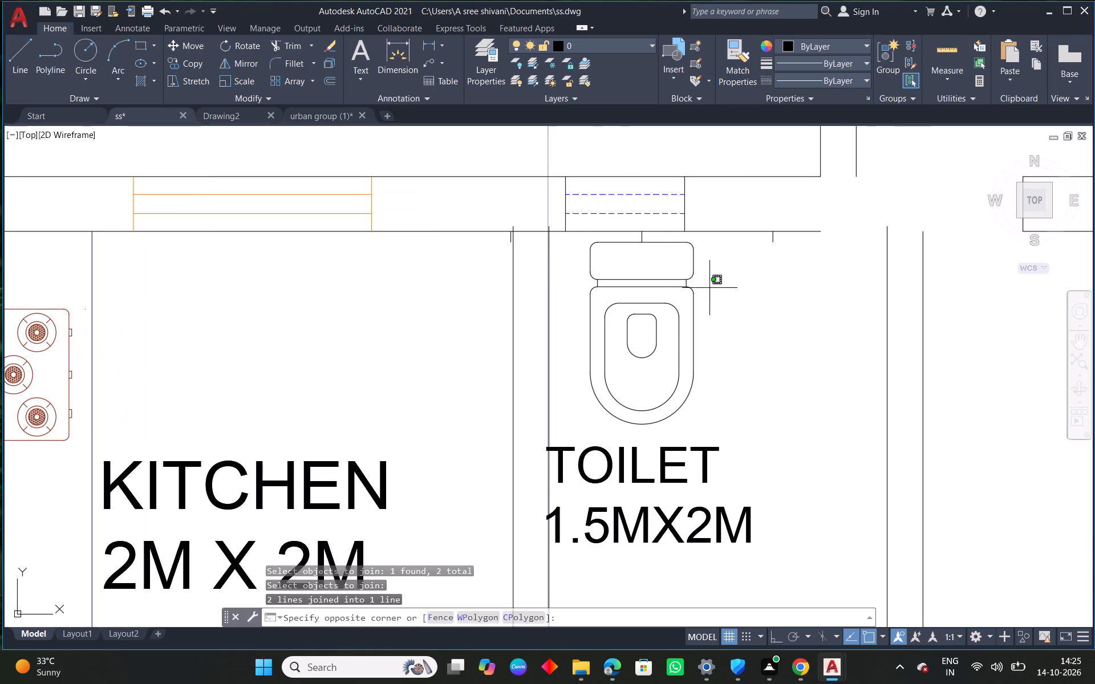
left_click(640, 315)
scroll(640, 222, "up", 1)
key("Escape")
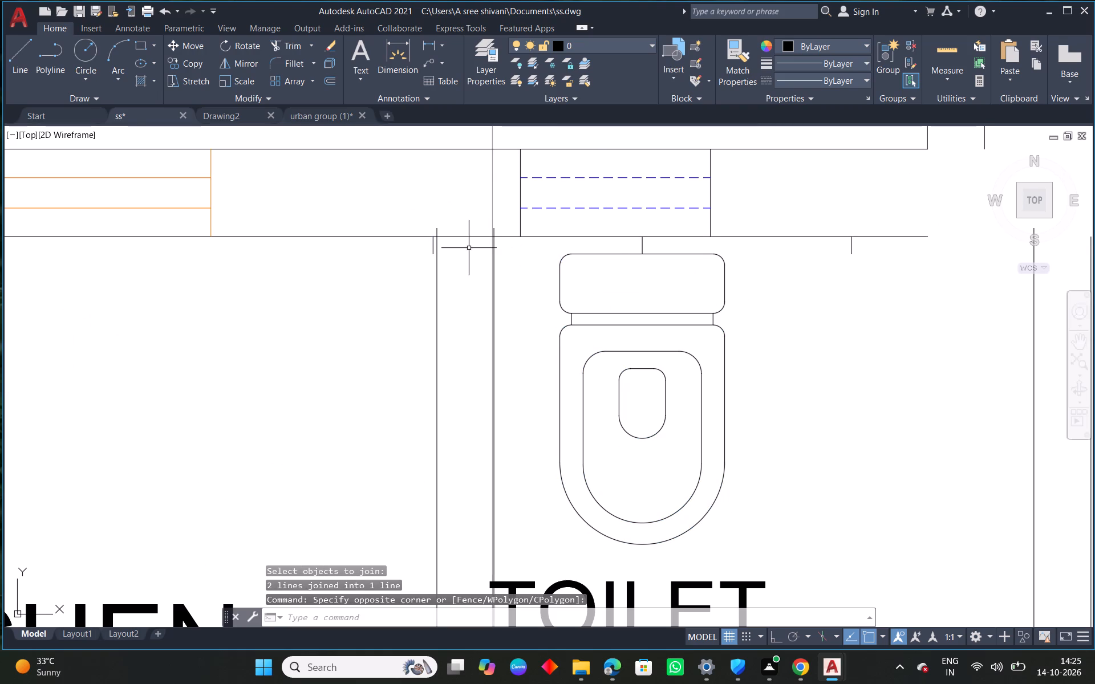
Move the toilet walls and room label down so the kitchen-side outer line's upper end meets the joined wall line.
scroll(553, 249, "down", 2)
middle_click_drag(712, 343, 705, 260)
left_click_drag(844, 328, 681, 421)
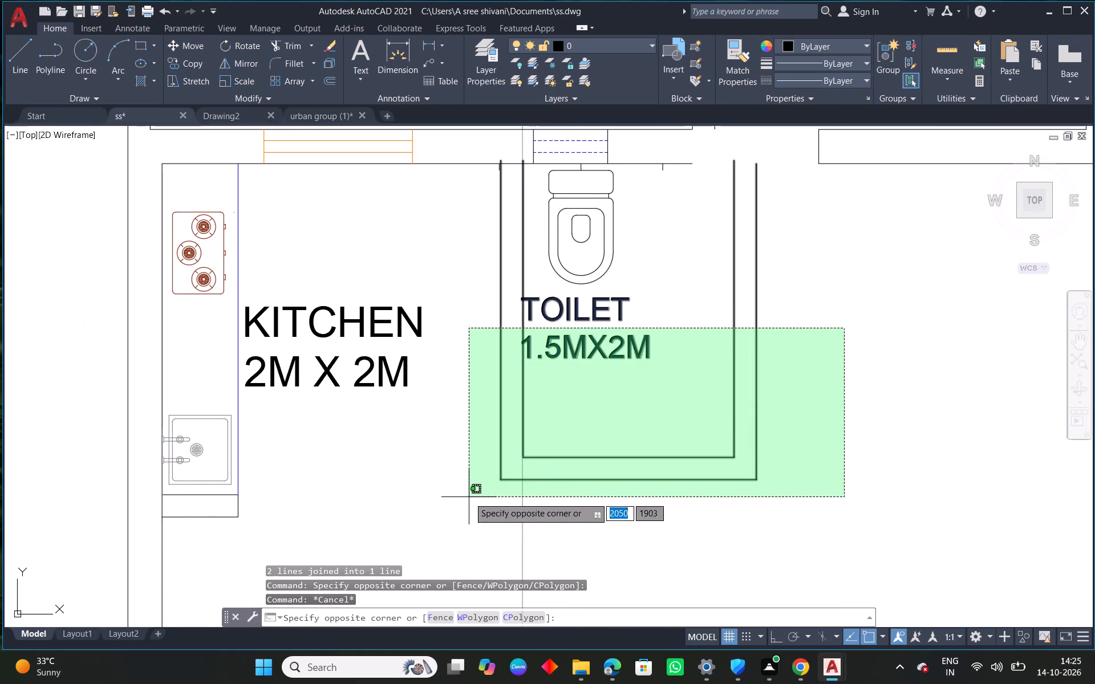
left_click(464, 499)
key("m")
key("space")
scroll(521, 152, "up", 3)
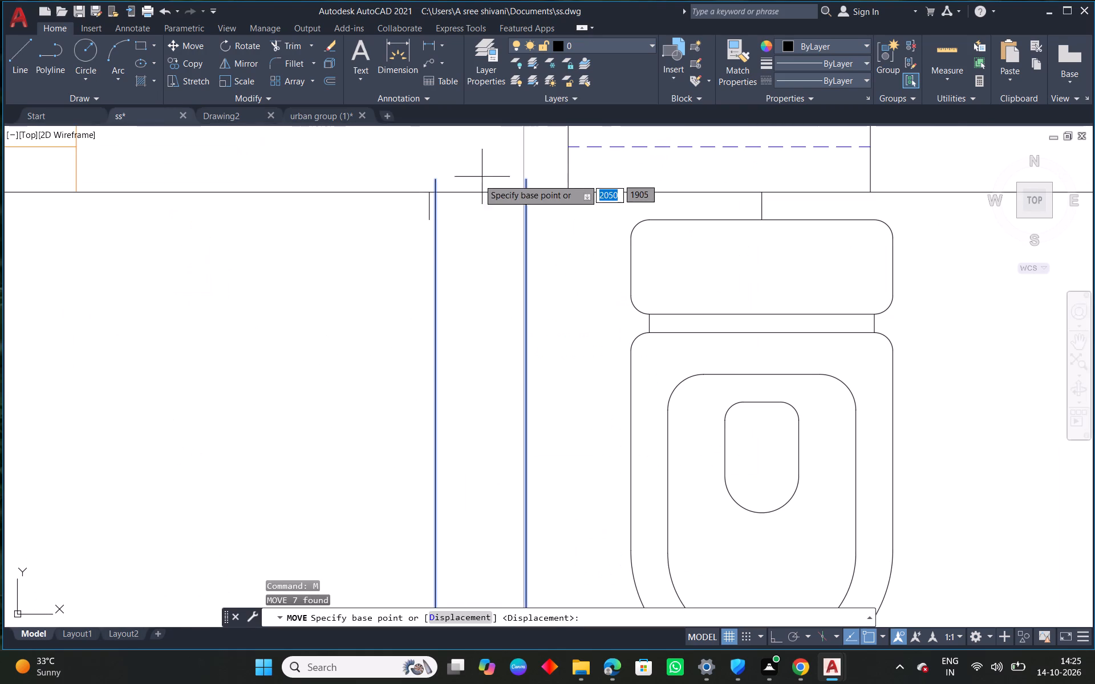
left_click(437, 180)
left_click(434, 193)
key("Escape")
Trim the joined upper wall line between the two faces of the wall dividing the kitchen and toilet.
scroll(528, 221, "down", 1)
scroll(492, 202, "up", 1)
type("tr")
key("space")
key("space")
left_click_drag(491, 206, 491, 206)
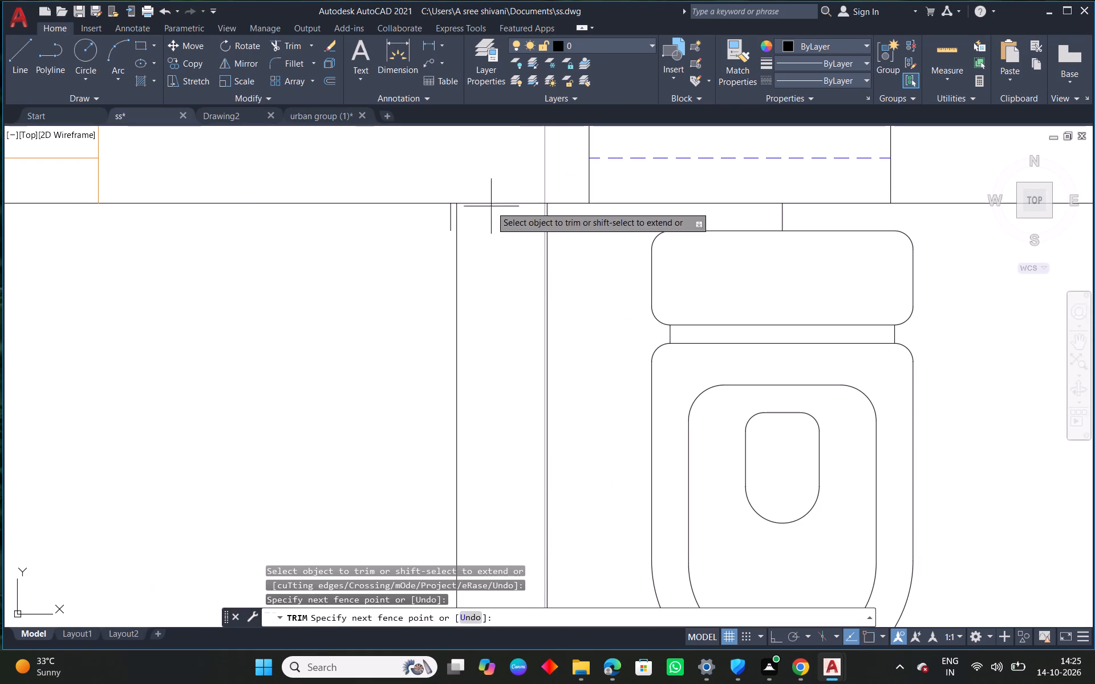
left_click_drag(491, 206, 491, 185)
key("Escape")
Move the toilet fixture along the upper wall away from the kitchen, past the toilet window.
scroll(538, 222, "down", 2)
left_click(668, 263)
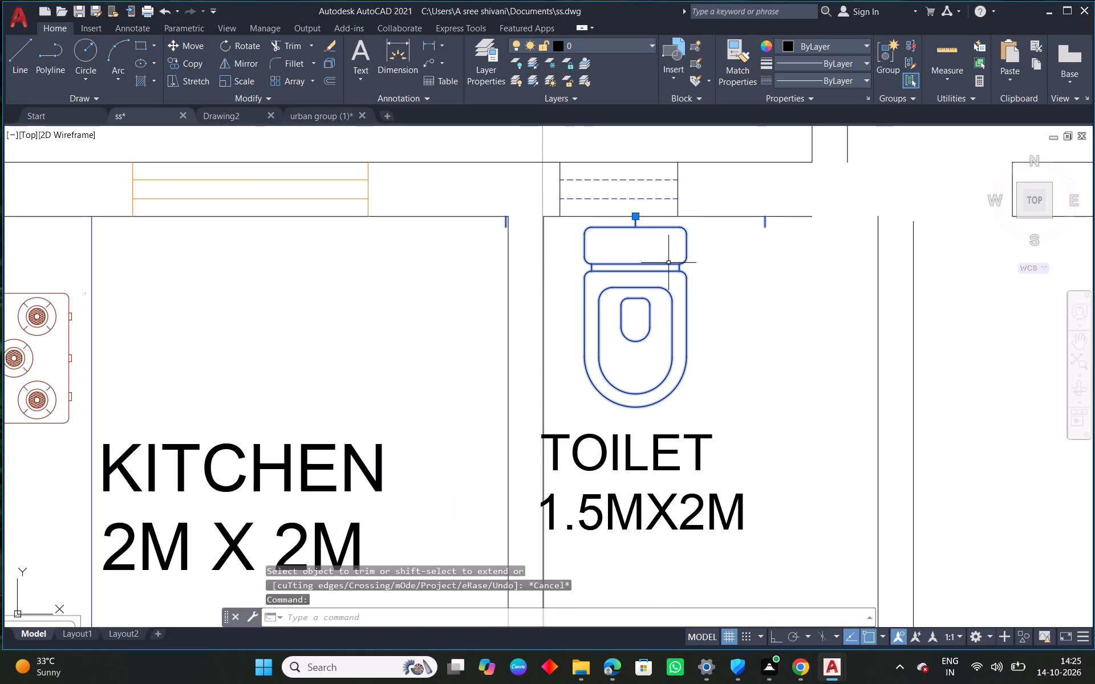
type("m")
key("space")
left_click(632, 216)
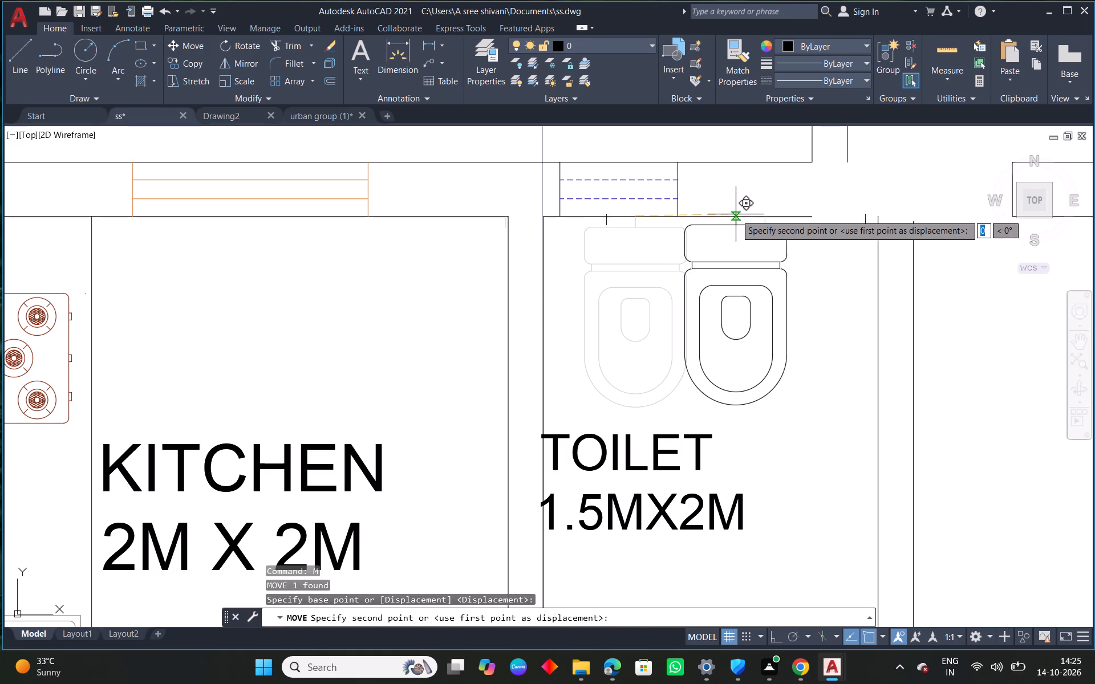
left_click(769, 213)
key("Escape")
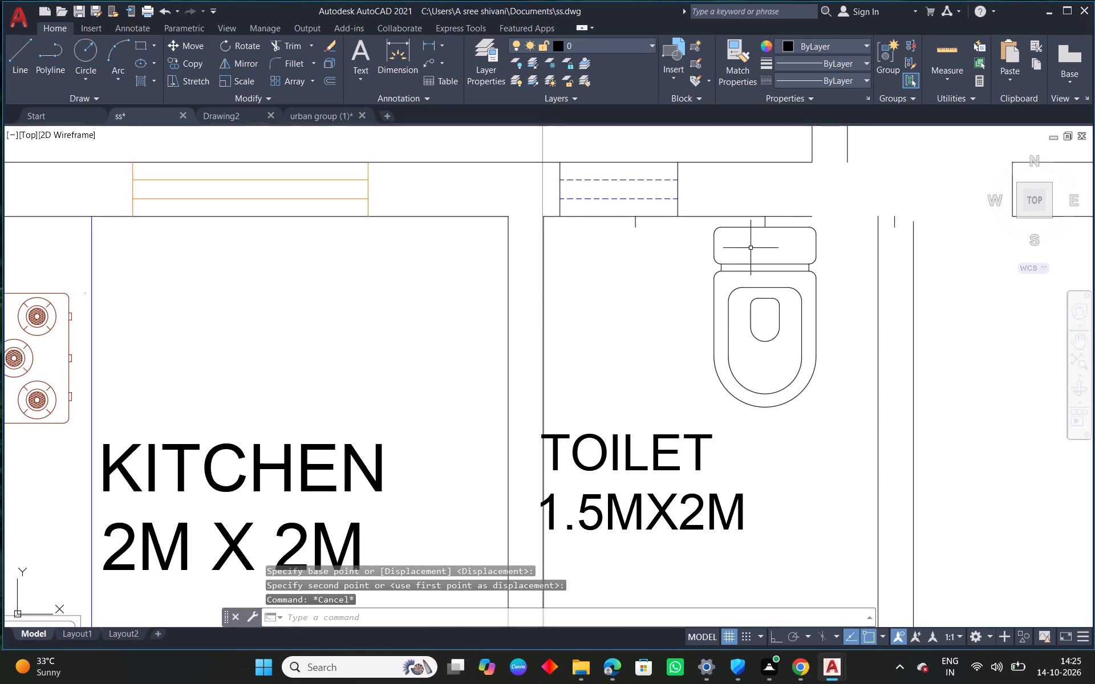
Erase the inner and outer face lines of the toilet wall farthest from the kitchen.
middle_click_drag(751, 248, 640, 225)
scroll(642, 243, "down", 1)
middle_click_drag(652, 300, 598, 199)
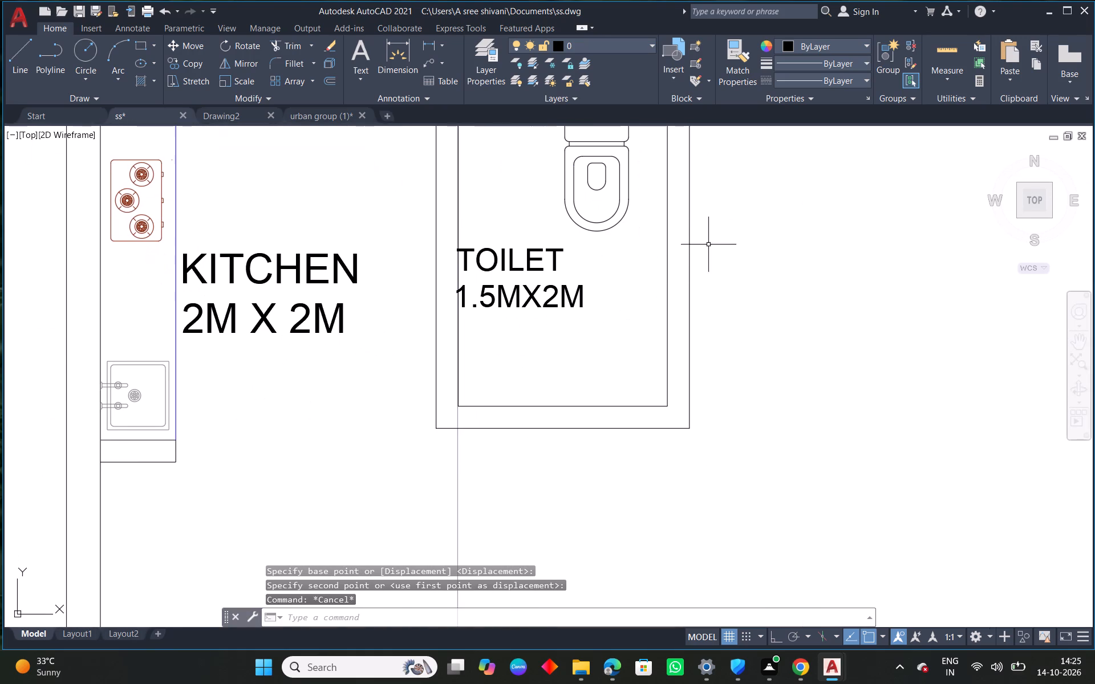
left_click_drag(713, 242, 691, 250)
left_click(630, 281)
key("Delete")
scroll(642, 293, "down", 2)
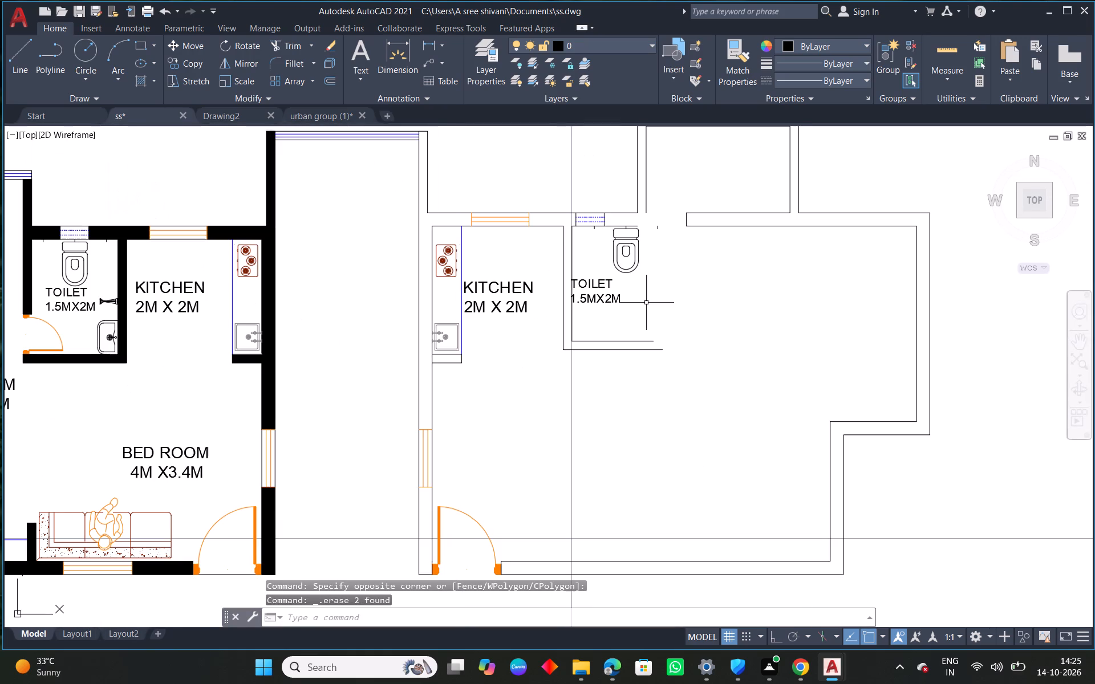
Offset the toilet's kitchen-side inner wall line by 1.5 into the toilet.
key("Escape")
type("o 1.5")
key("Return")
scroll(593, 225, "up", 2)
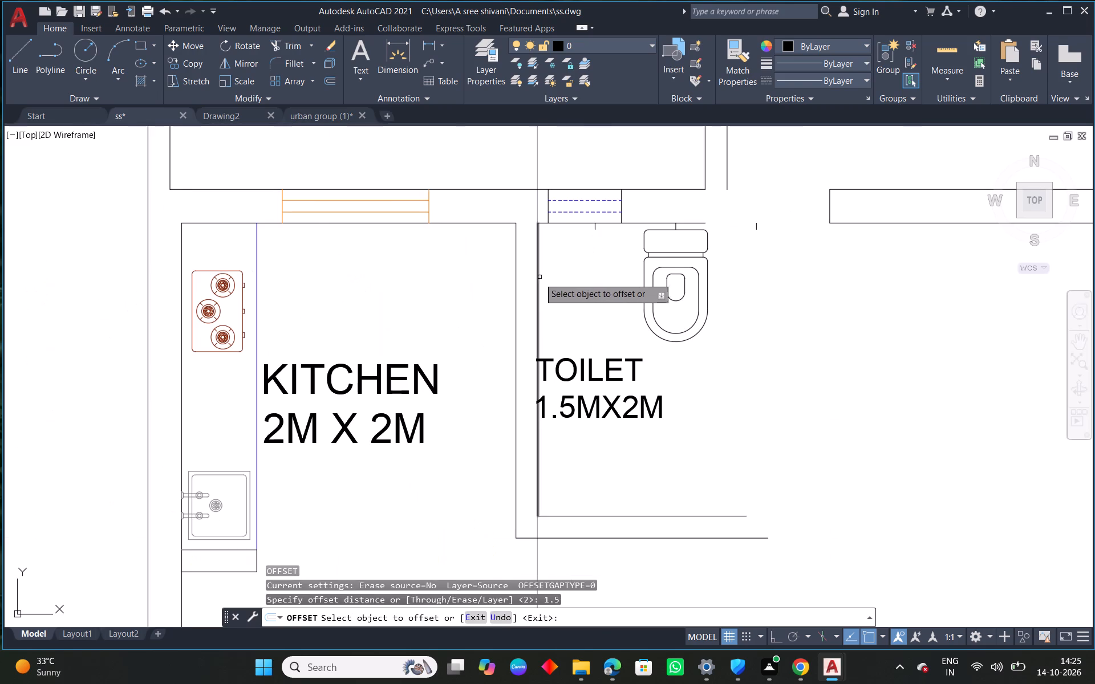
left_click_drag(536, 281, 542, 281)
left_click(692, 292)
key("Escape")
Move the toilet fixture along the upper wall toward the kitchen, to about the middle of the toilet's width.
left_click(693, 264)
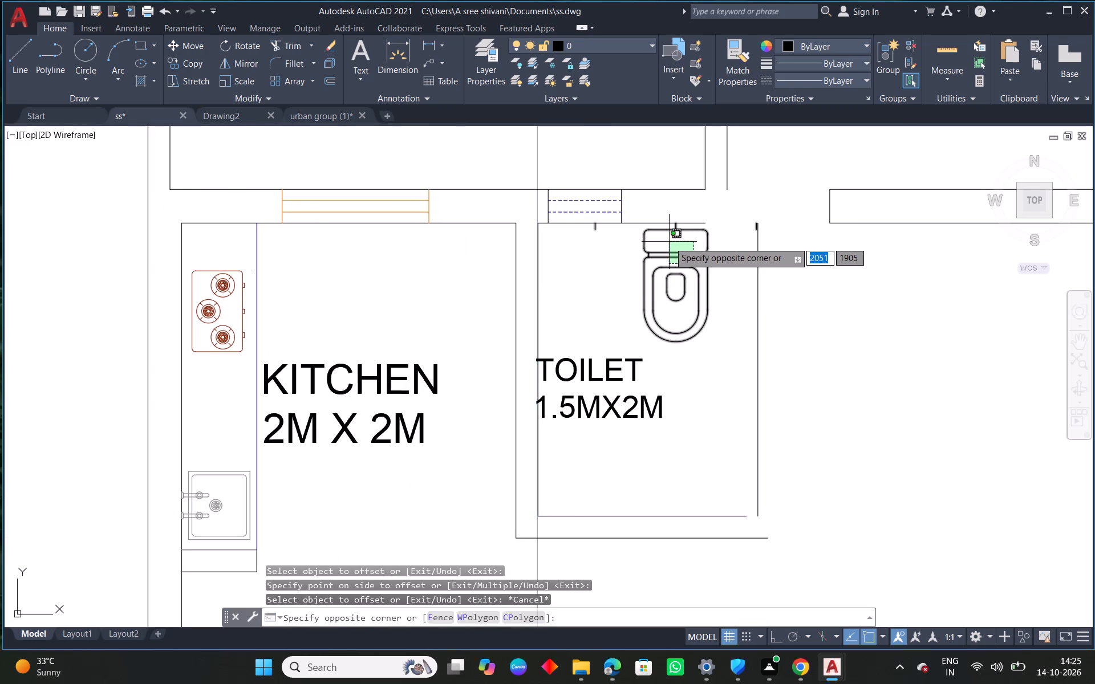
left_click(669, 242)
scroll(678, 228, "up", 2)
left_click(672, 217)
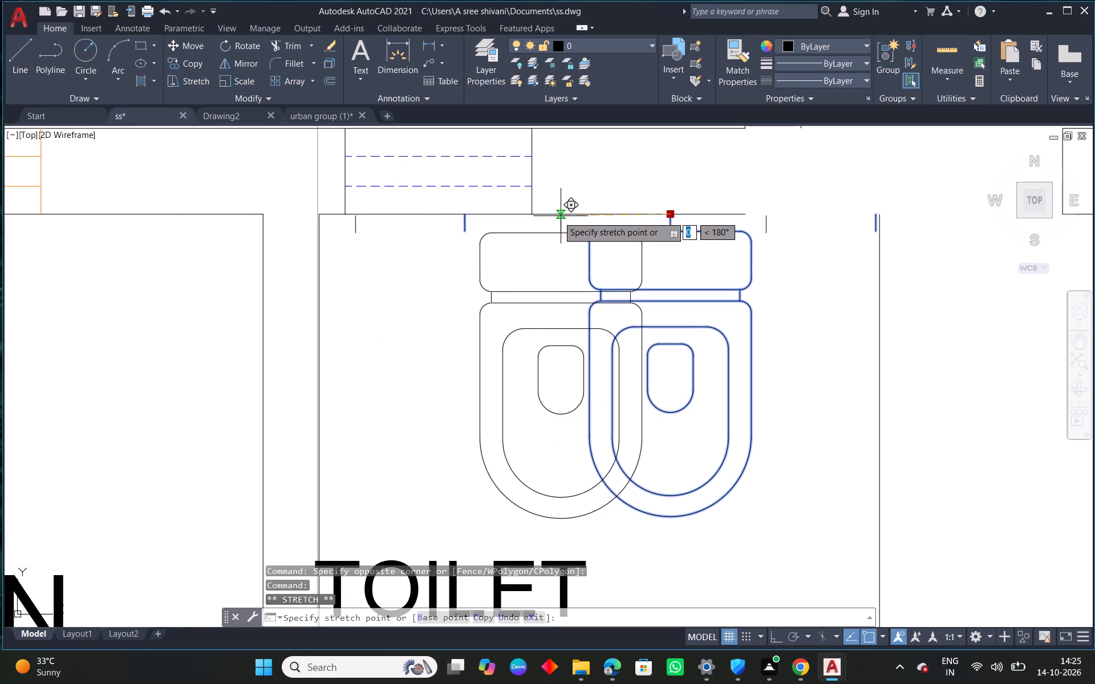
left_click(587, 214)
key("Escape")
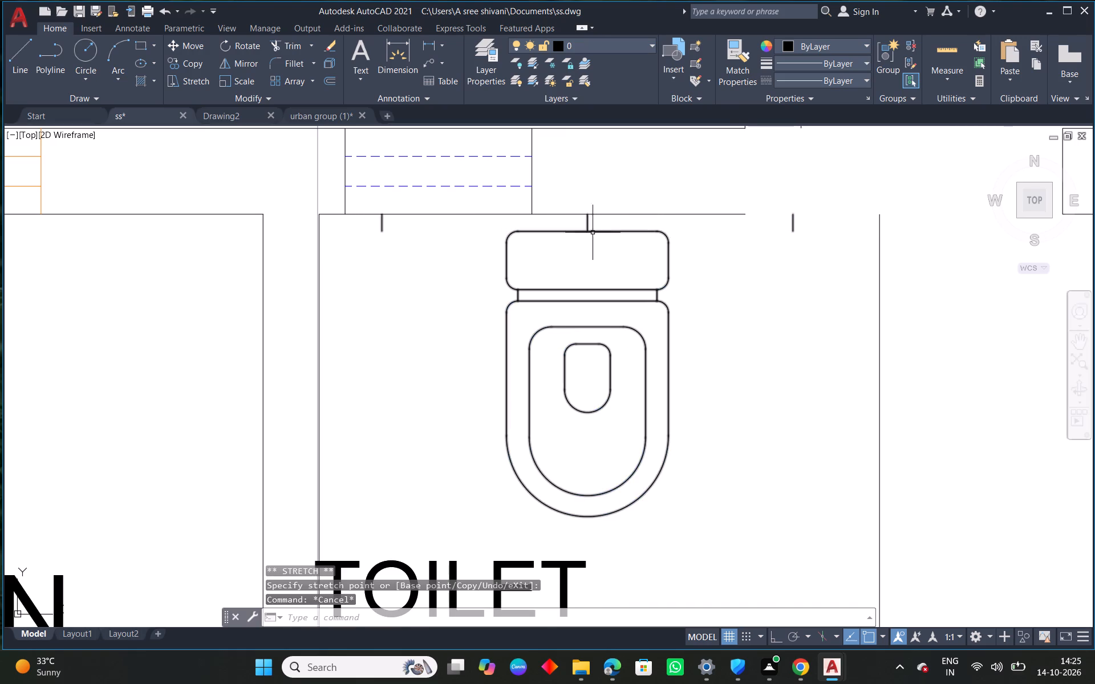
Fillet the toilet's upper wall line and the new inner wall line into a square corner.
scroll(603, 247, "down", 1)
key("f")
key("space")
left_click(676, 227)
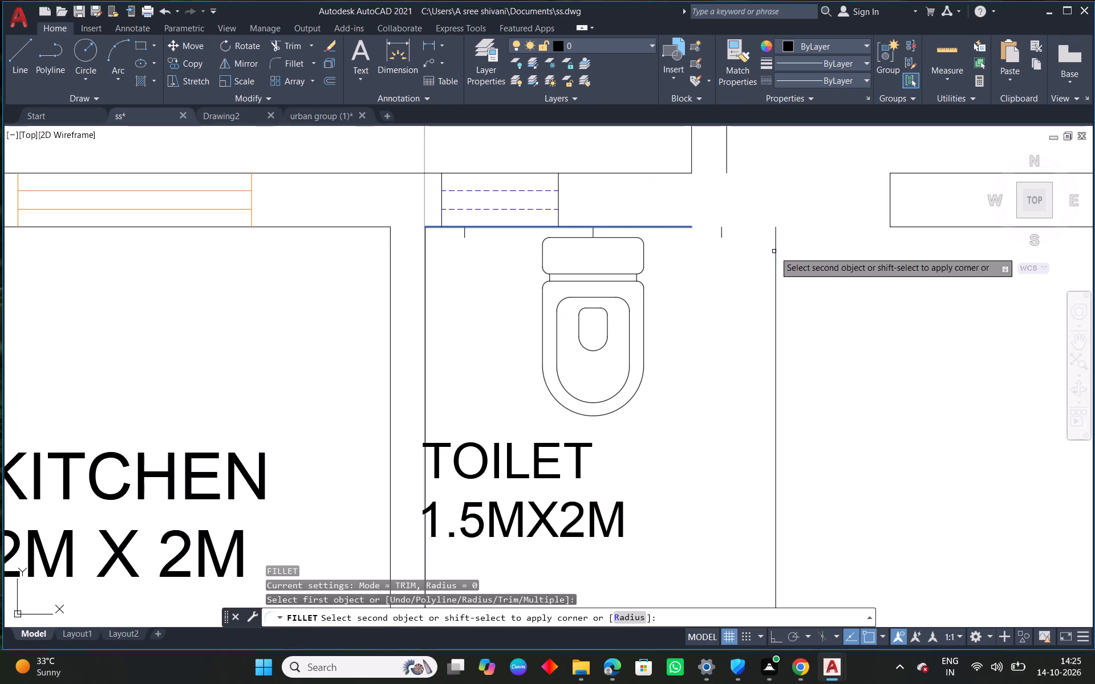
left_click(775, 262)
key("Escape")
Move the TOILET 1.5MX2M label down and away from the kitchen-side wall line, inside the toilet.
scroll(667, 283, "down", 2)
middle_click_drag(766, 350, 722, 292)
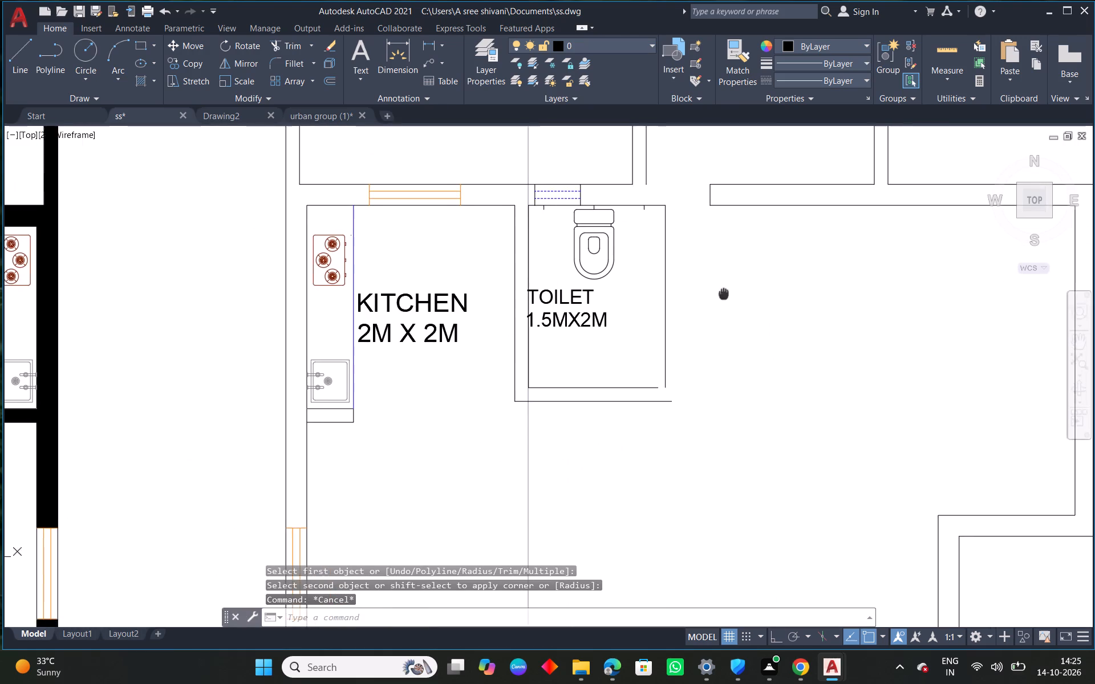
middle_click_drag(722, 292, 719, 292)
scroll(593, 308, "up", 1)
left_click(580, 321)
left_click(482, 336)
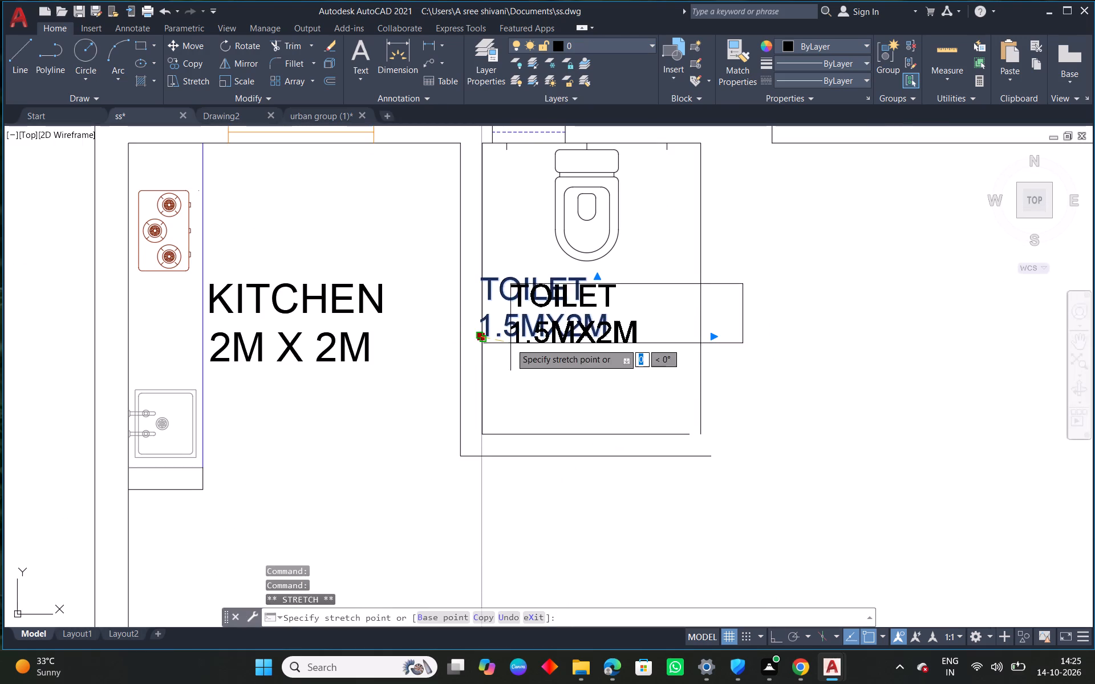
left_click(528, 347)
scroll(544, 324, "up", 1)
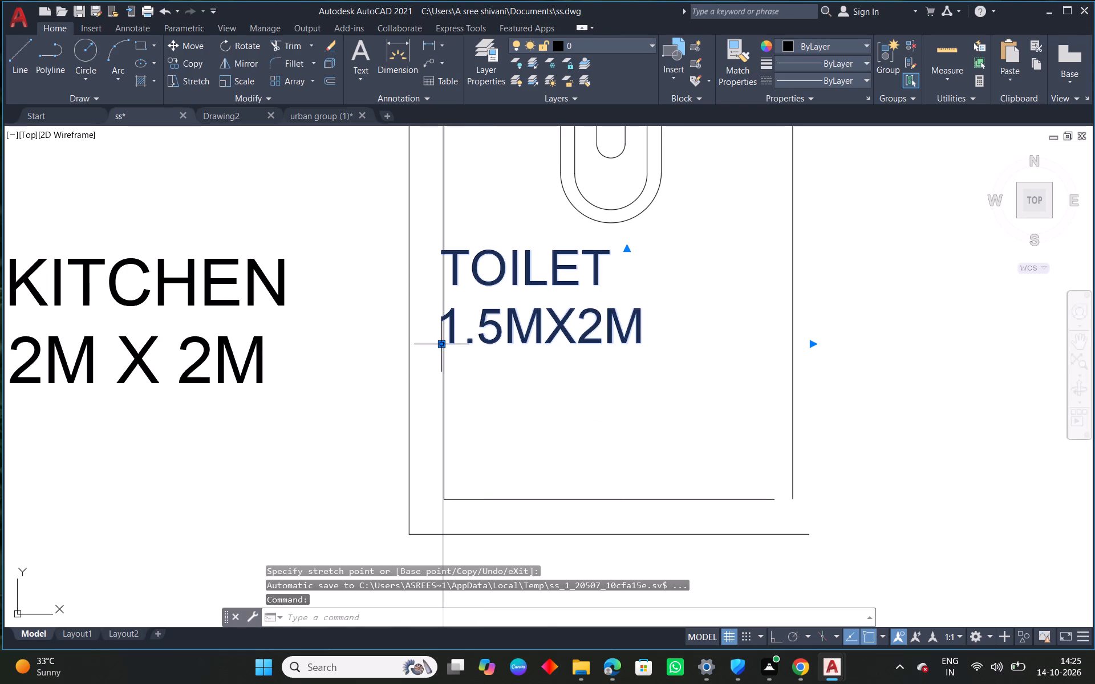
left_click(439, 343)
left_click(489, 391)
scroll(591, 407, "down", 2)
key("Escape")
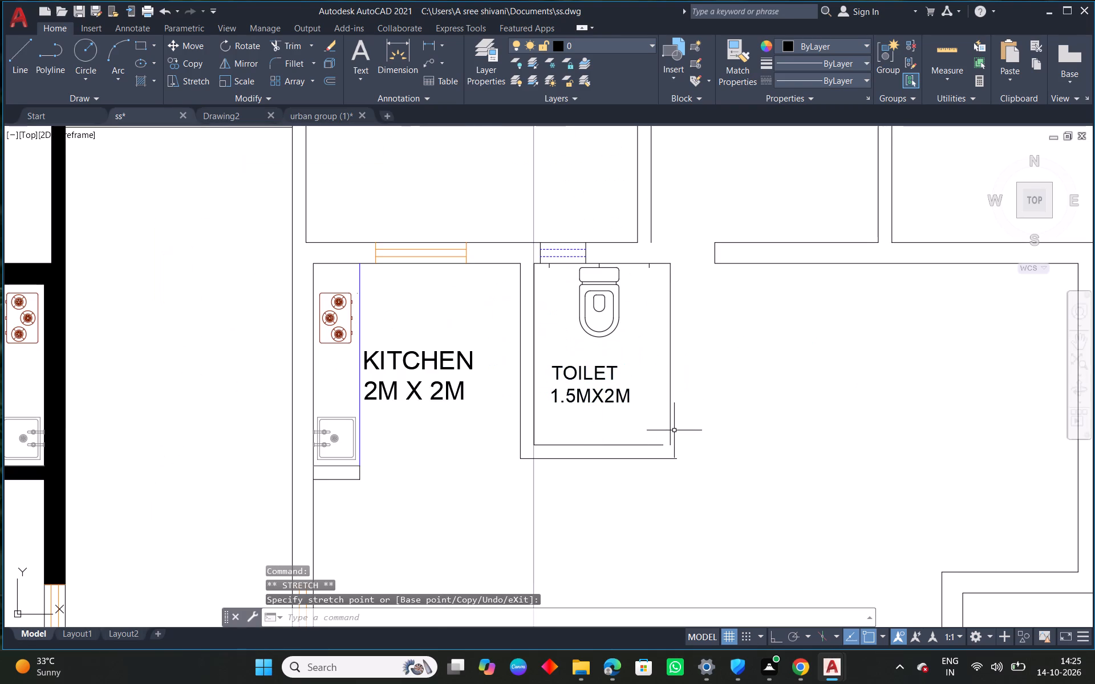
Offset the toilet's inner wall line farthest from the kitchen outward by 0.15.
type("o")
key("space")
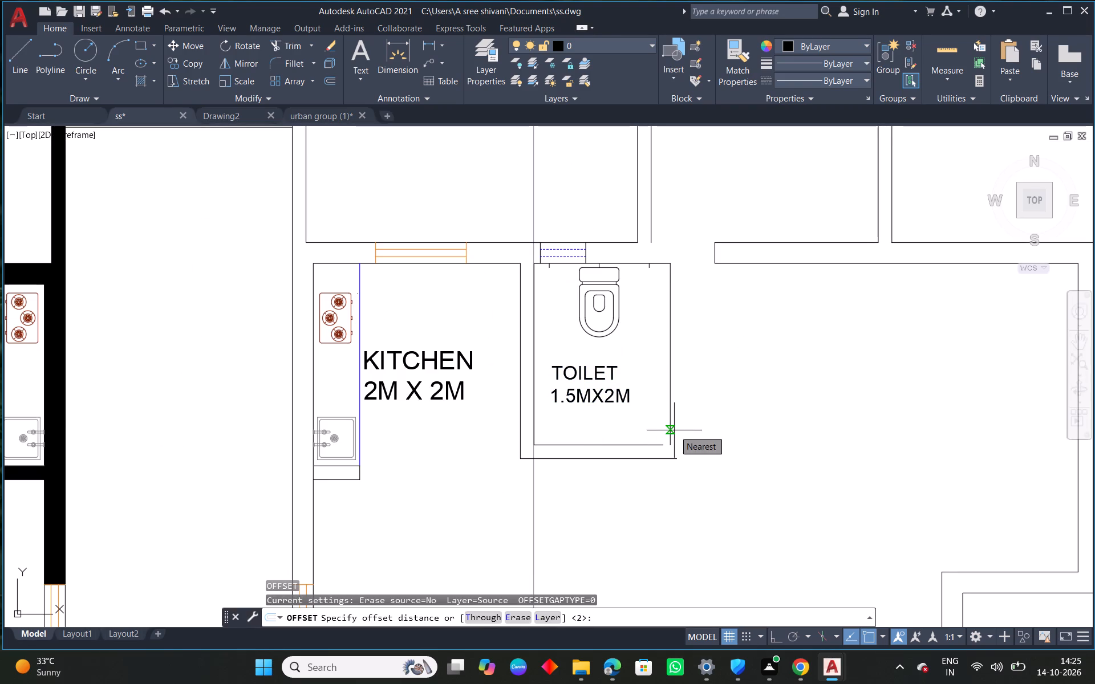
type("1.")
key("BackSpace")
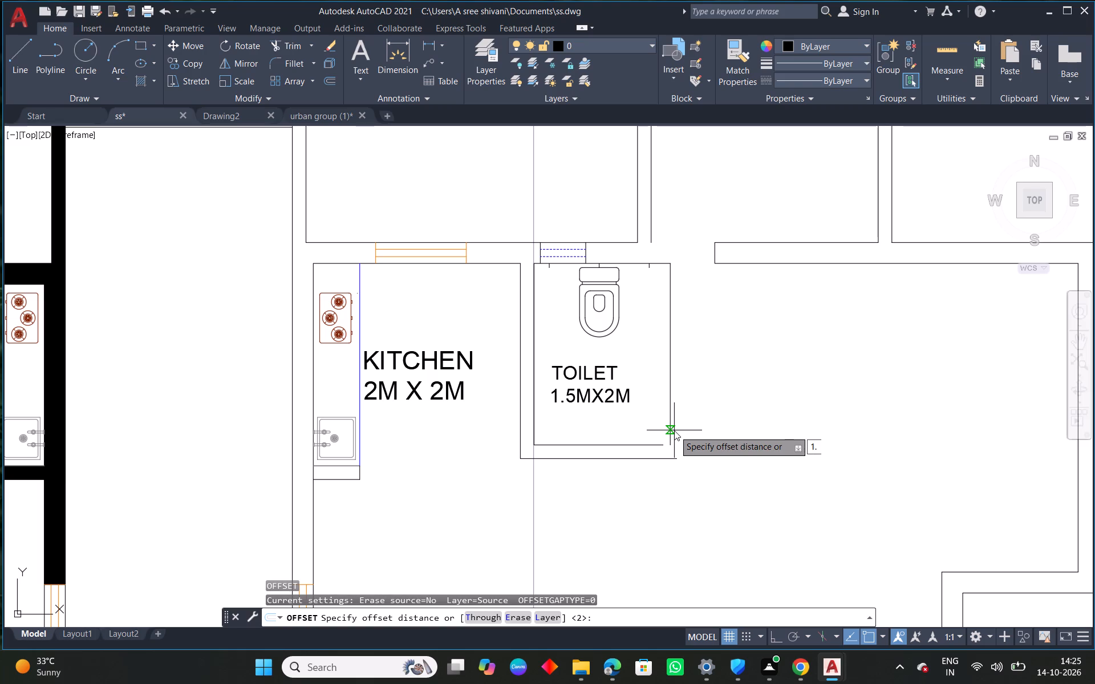
key("BackSpace")
type("0.15")
key("Return")
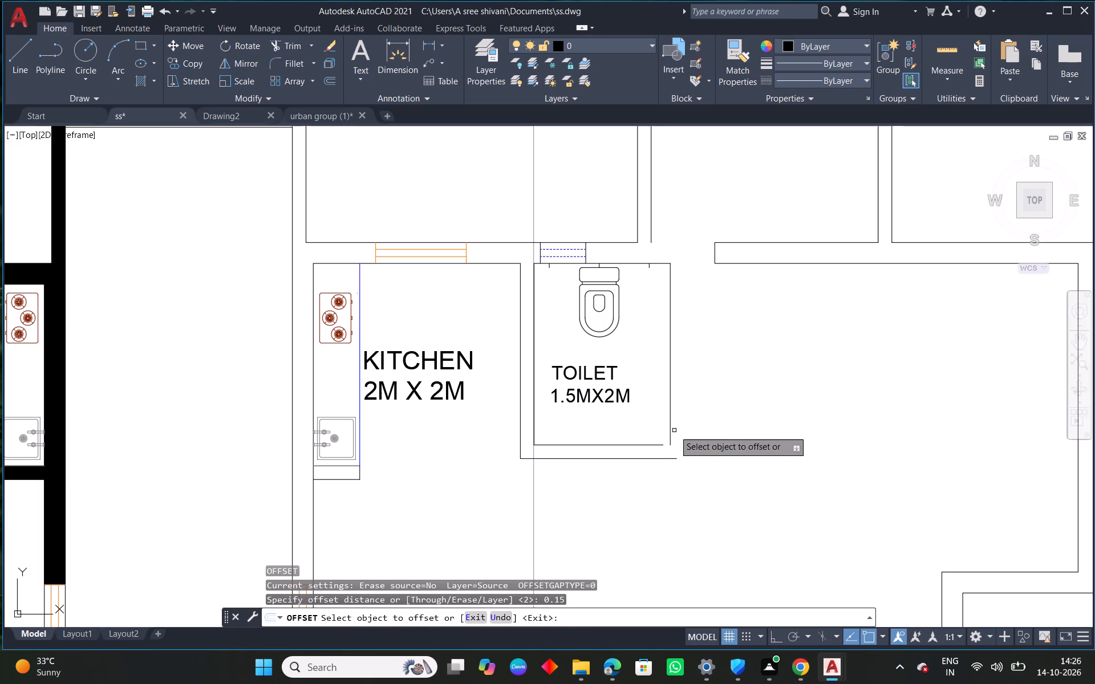
left_click(670, 422)
left_click(701, 412)
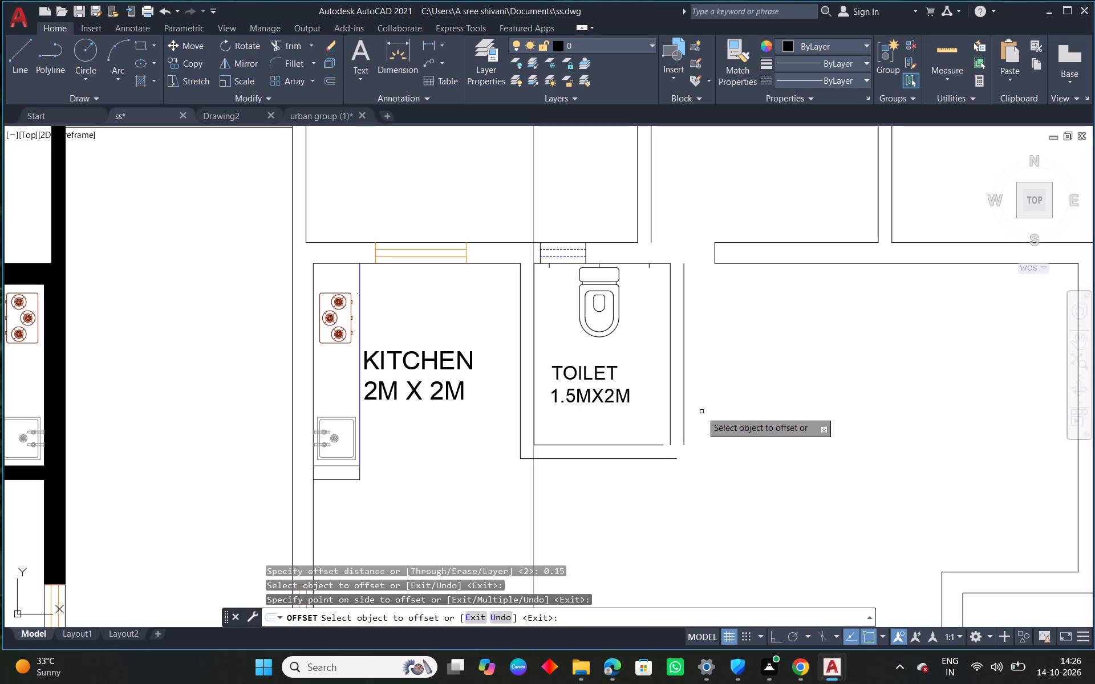
right_click(701, 412)
left_click(743, 418)
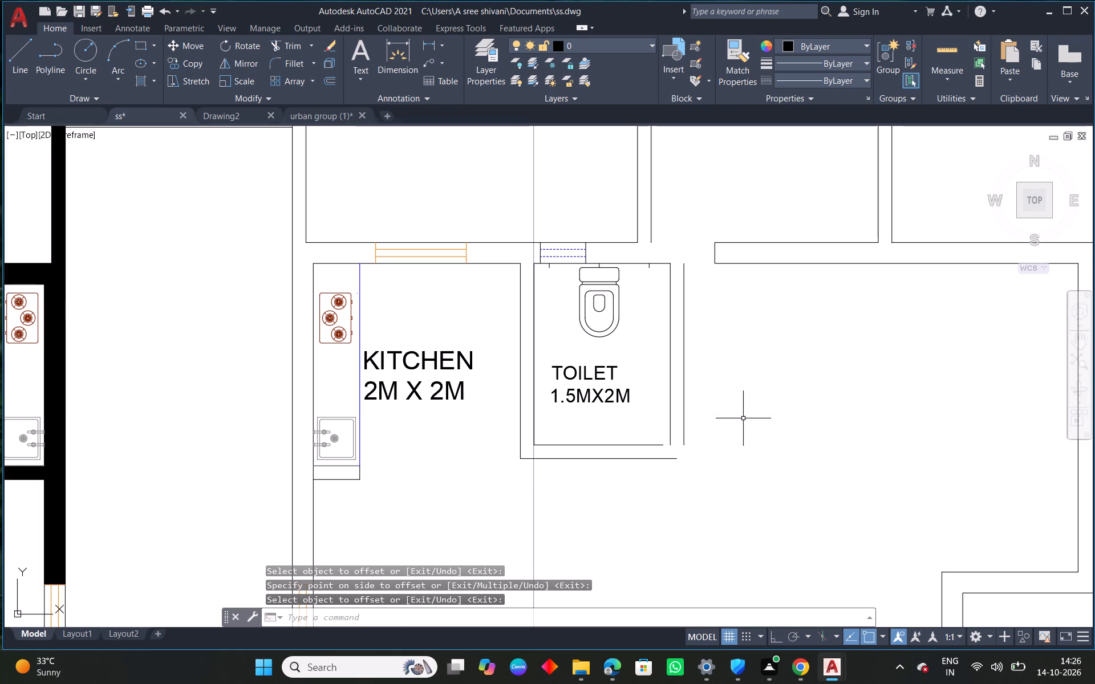
Fillet the inner lines and the outer lines at the toilet's lower corner farthest from the kitchen into square corners.
type("f")
key("space")
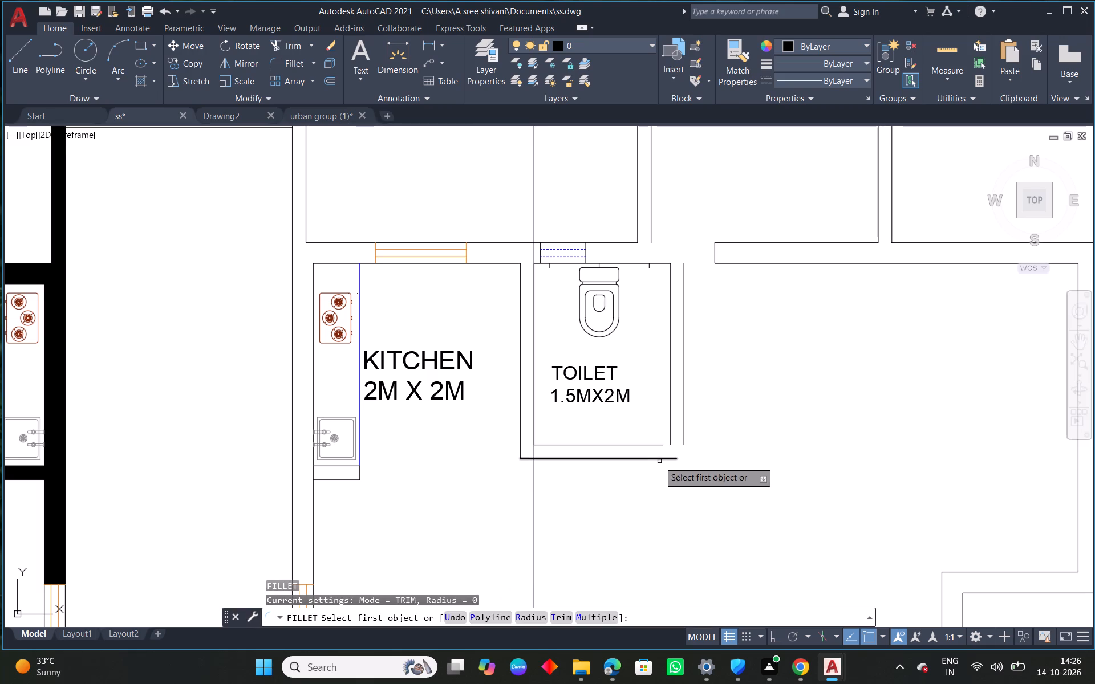
left_click(654, 446)
left_click(671, 431)
right_click(623, 408)
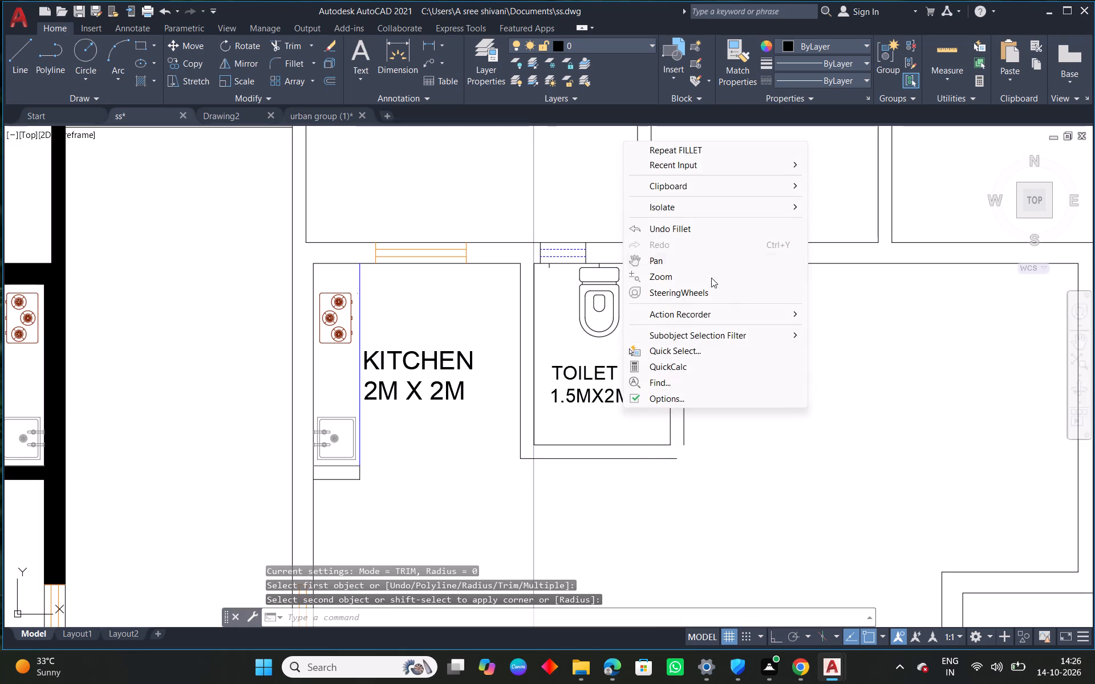
left_click(699, 150)
left_click(655, 458)
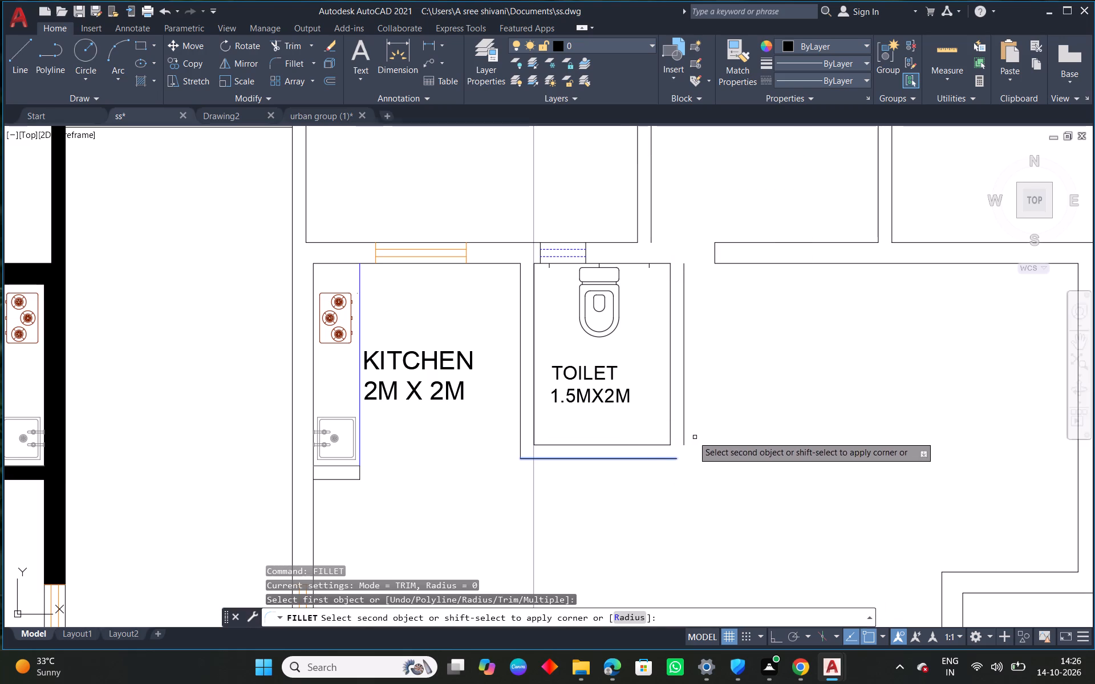
left_click(683, 435)
Fillet the toilet's new outer wall line with the adjoining room's upper wall line.
right_click(632, 312)
left_click(662, 319)
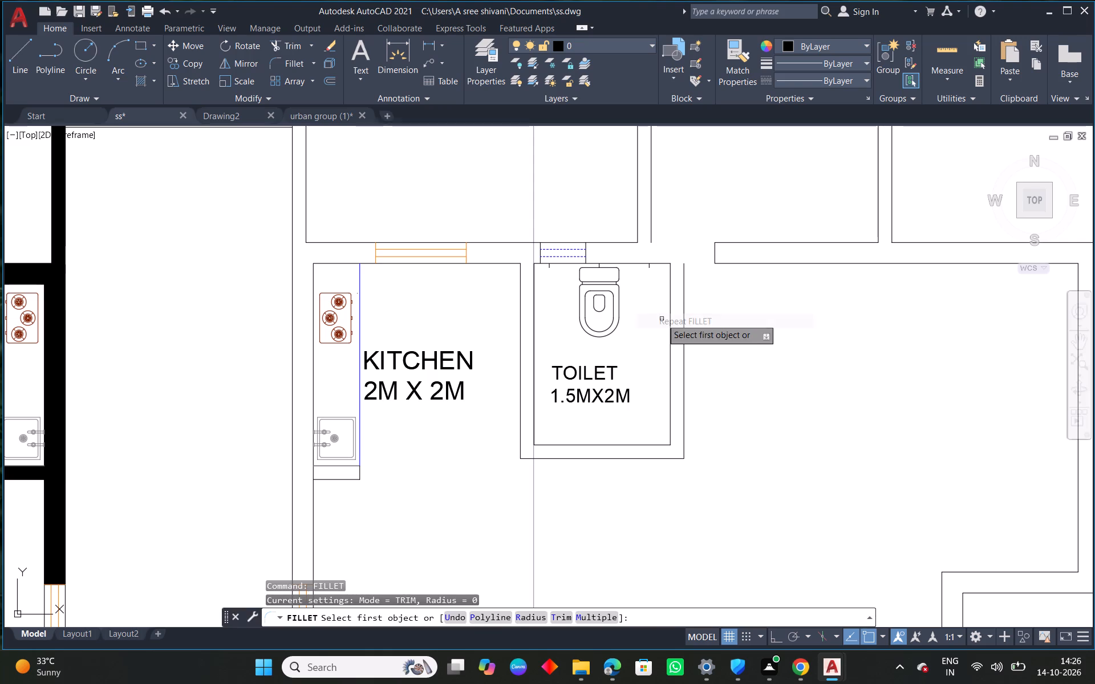
left_click(728, 264)
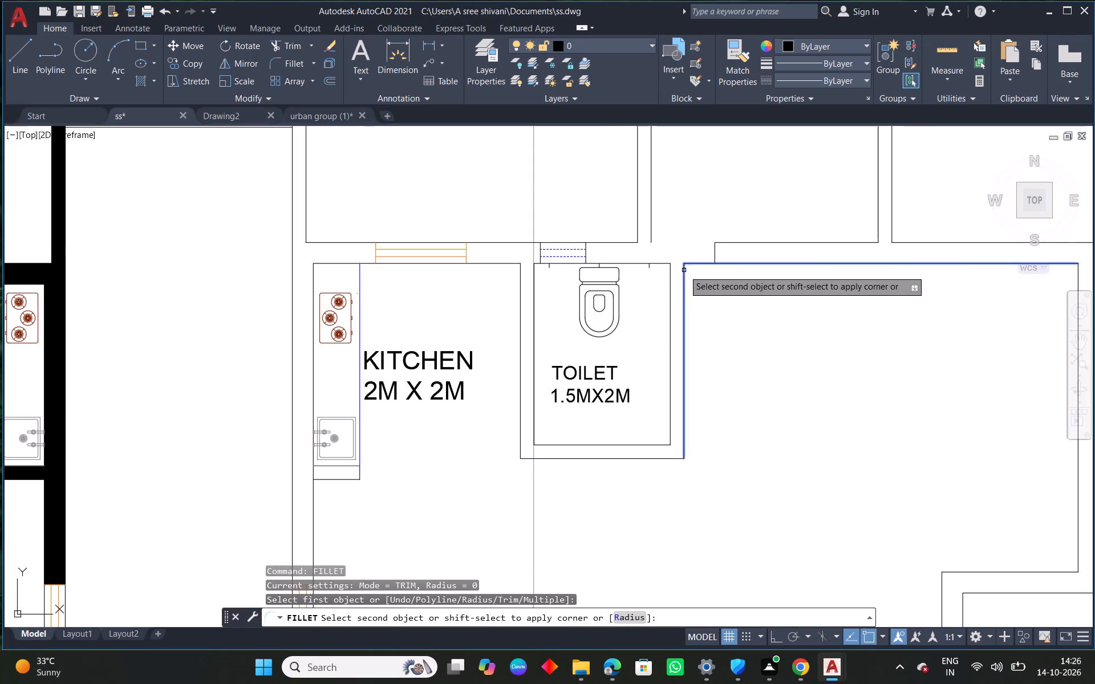
left_click(684, 270)
Fillet the upper wall's outer line beyond the toilet with the vertical wall line of the space above it.
right_click(699, 206)
left_click(741, 218)
left_click(732, 243)
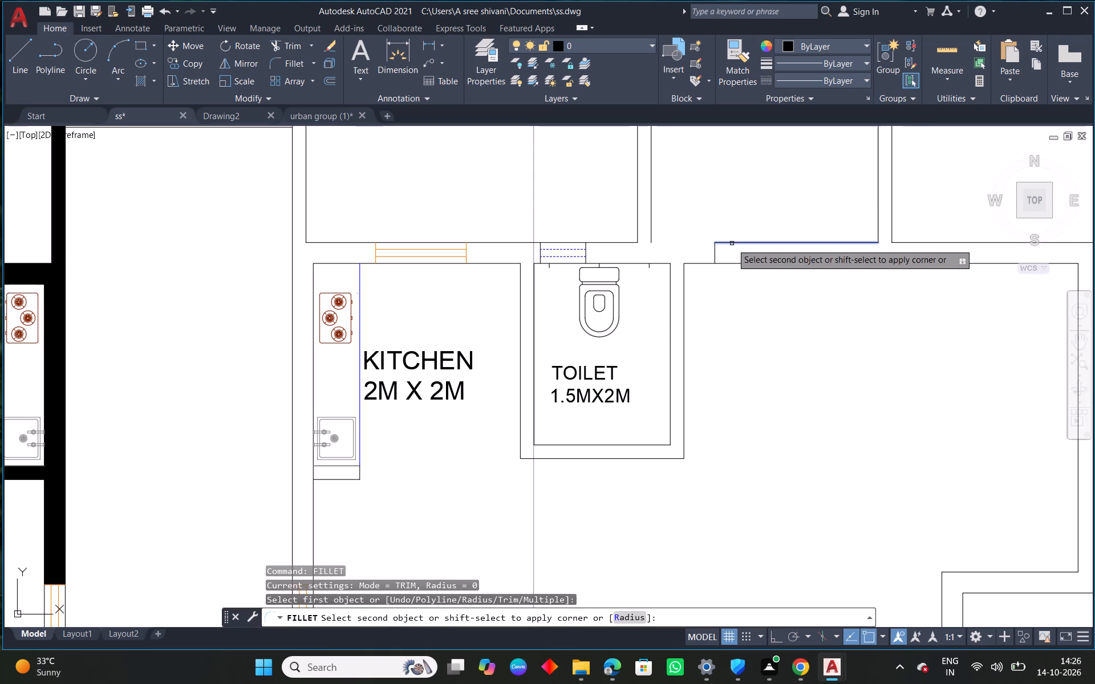
left_click(649, 238)
left_click(650, 237)
right_click(666, 231)
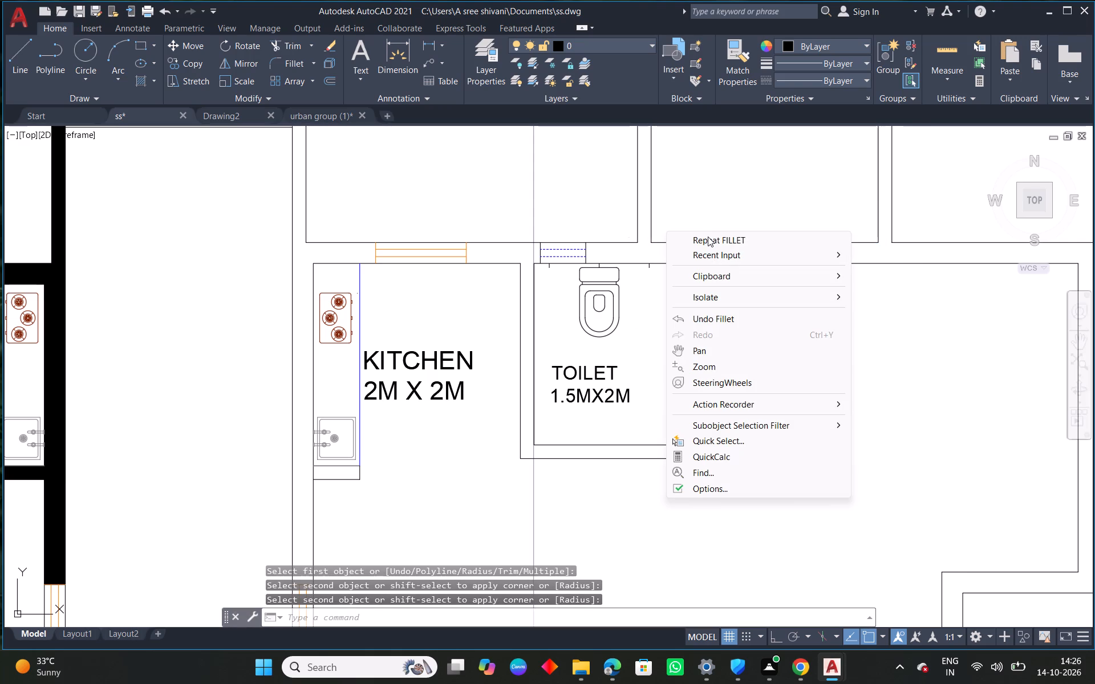
key("Escape")
Move the dashed toilet window along the upper wall away from the kitchen by about its own width, above the fixture.
scroll(577, 242, "up", 2)
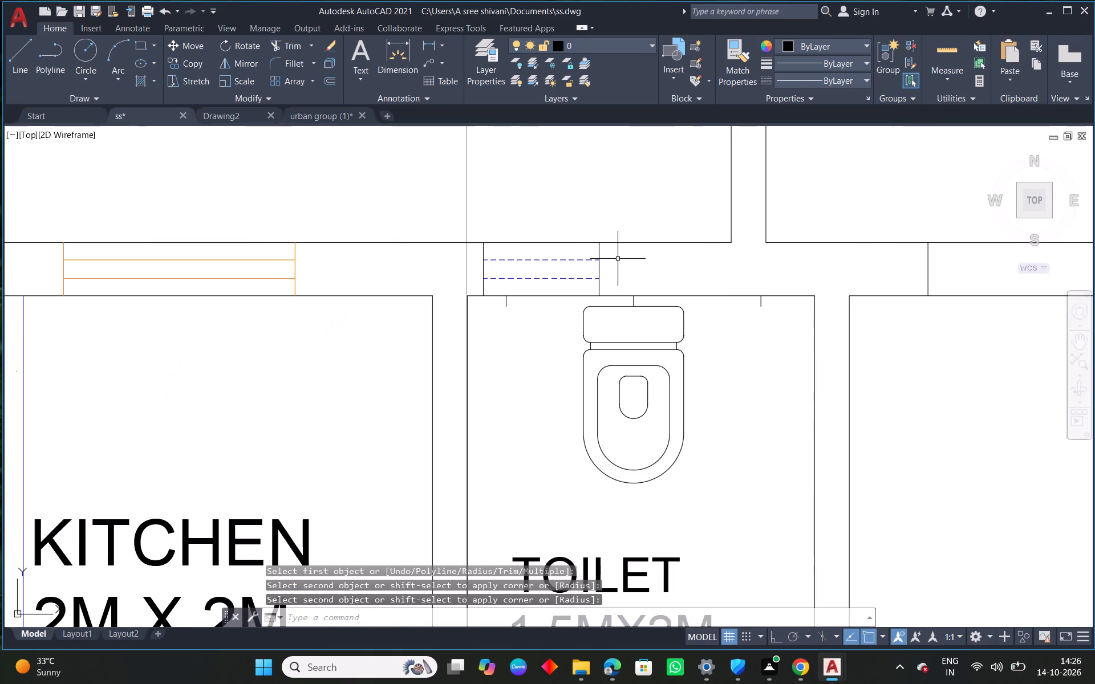
left_click(622, 255)
left_click(468, 283)
type("m")
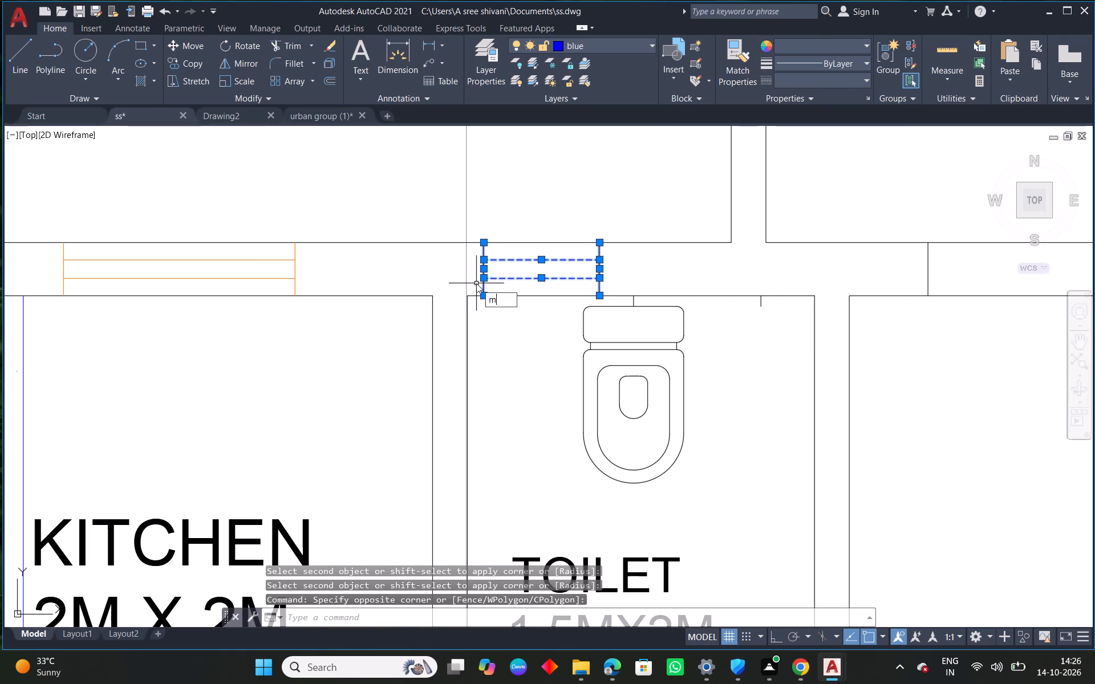
key("space")
left_click(481, 293)
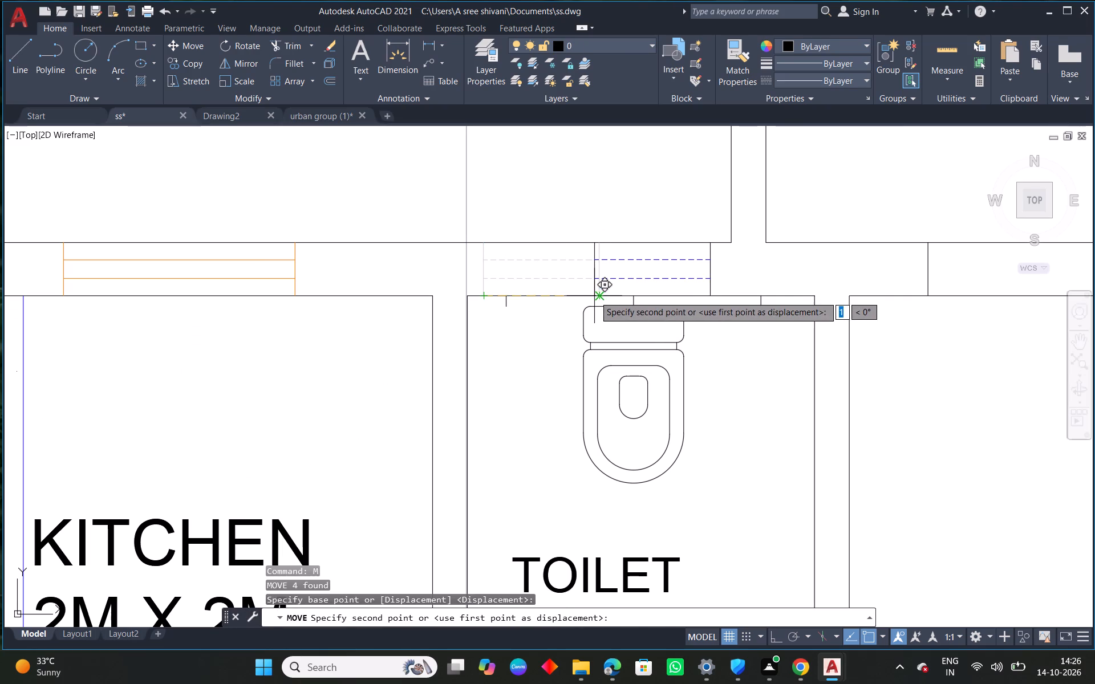
left_click(594, 296)
key("Escape")
List the toilet's lower inner wall line to check its length.
scroll(676, 356, "down", 2)
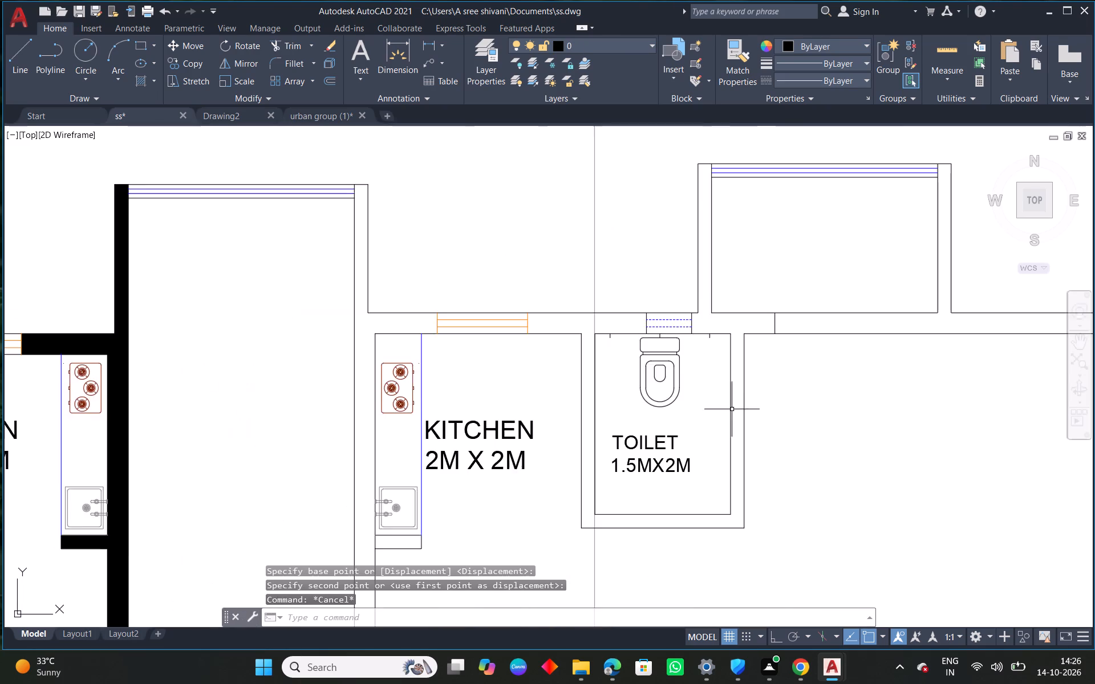
middle_click_drag(732, 408, 691, 293)
left_click(653, 400)
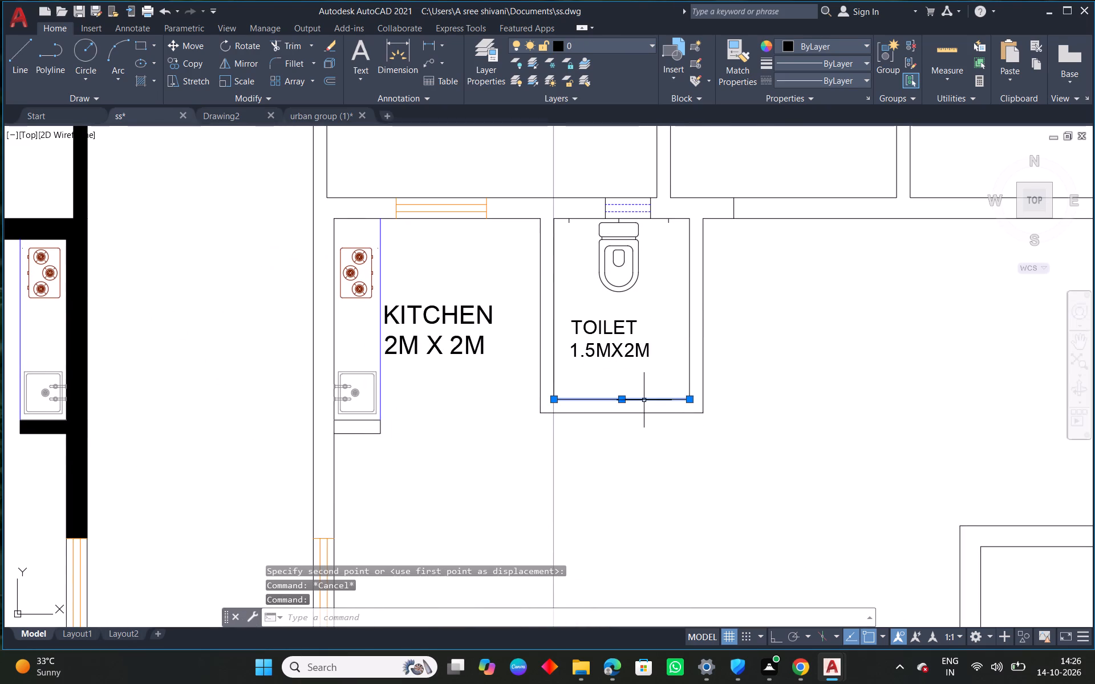
key("l")
type("i")
key("space")
left_click(813, 324)
key("Escape")
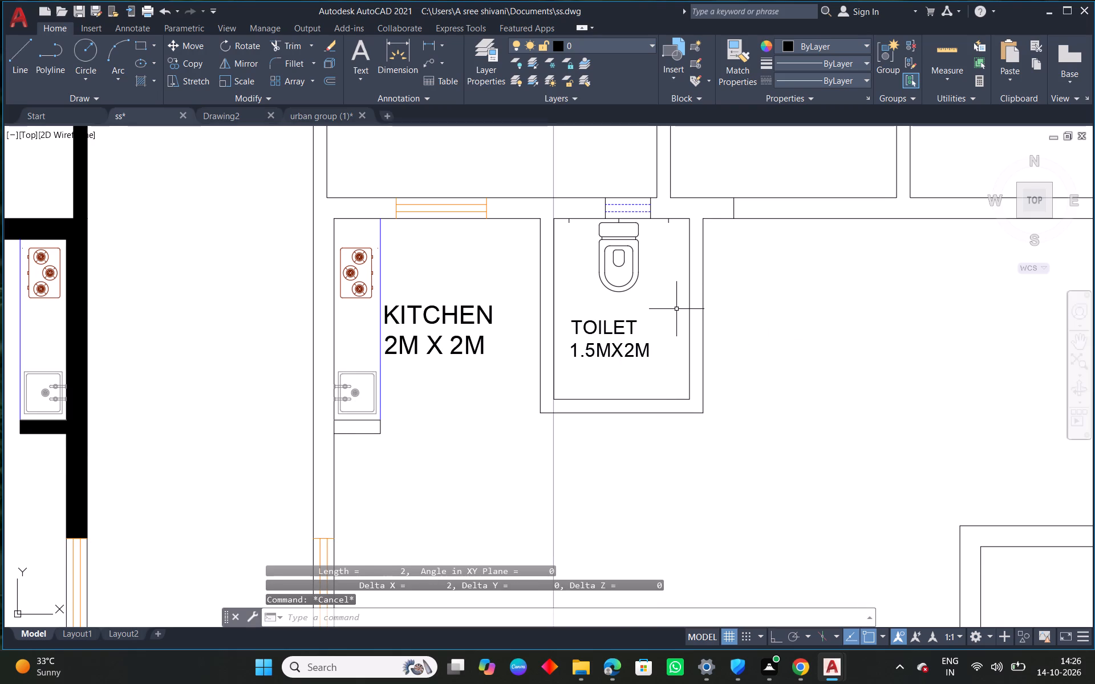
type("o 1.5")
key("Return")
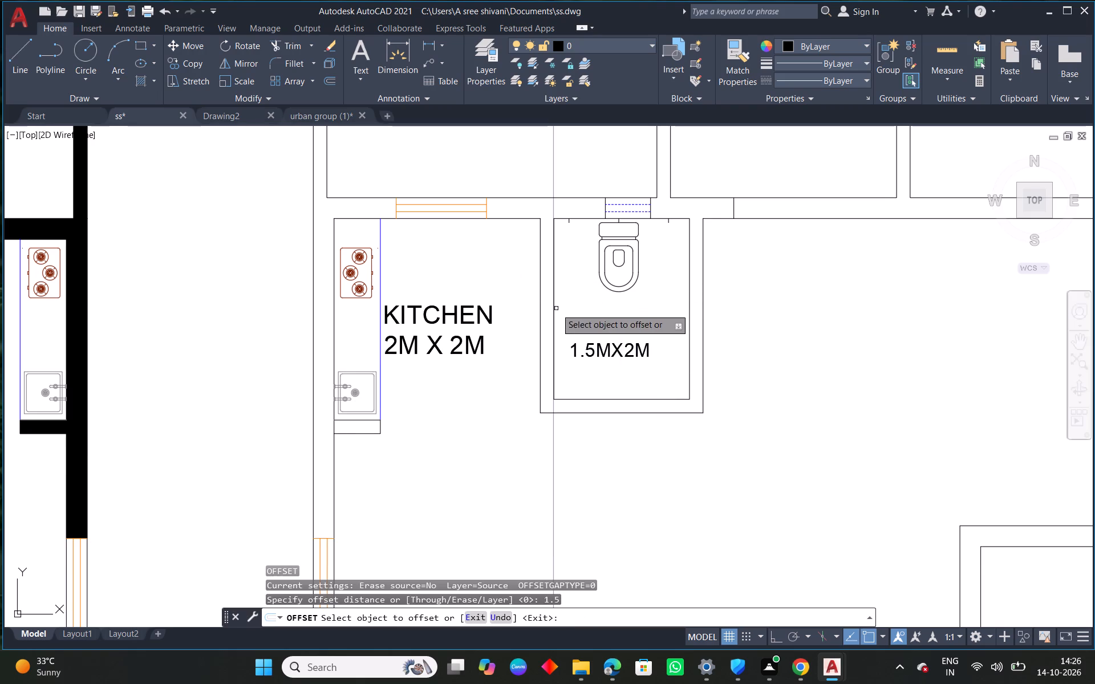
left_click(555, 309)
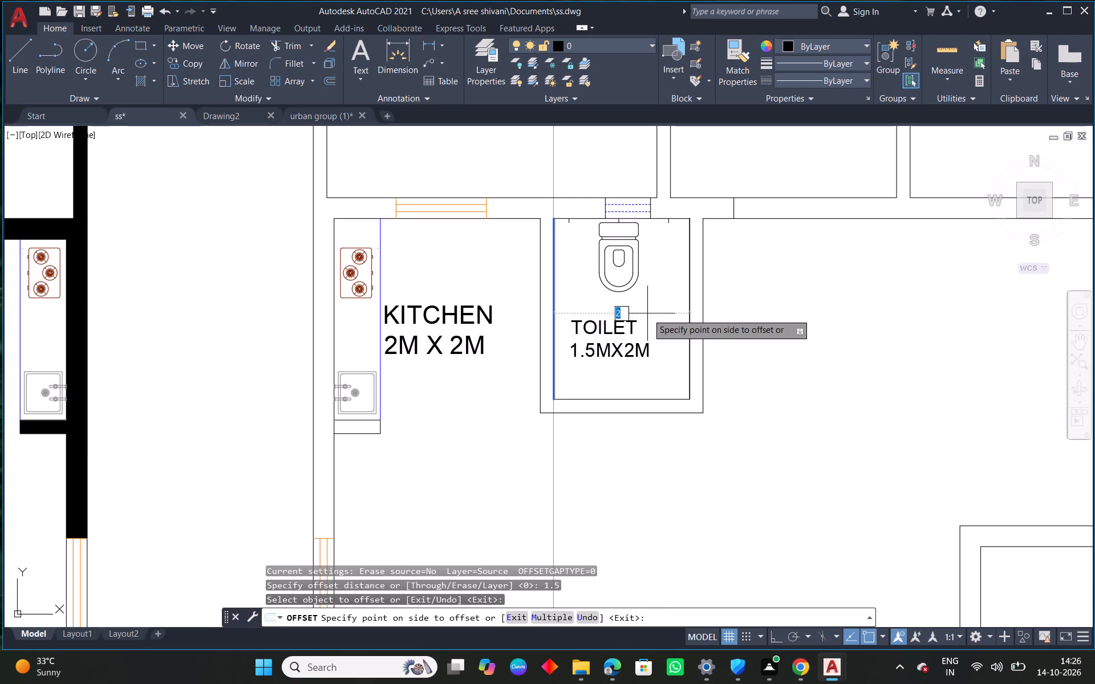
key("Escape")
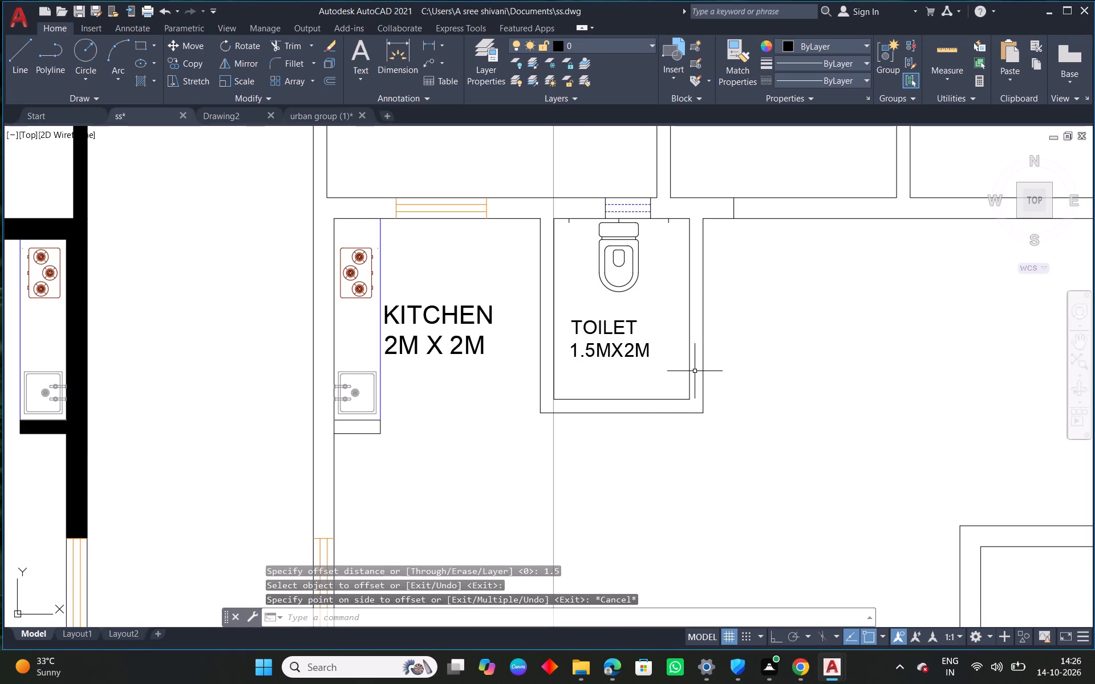
List the toilet's inner wall line farthest from the kitchen to check its length.
left_click(690, 374)
type("li")
key("space")
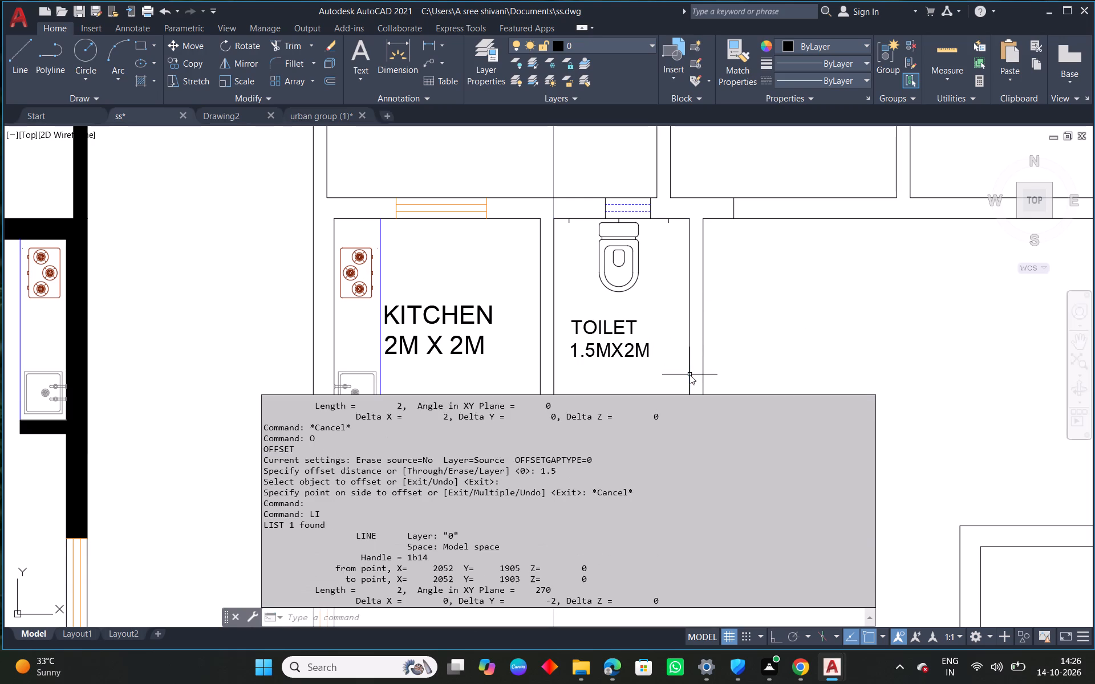
left_click(775, 351)
key("Escape")
Move the TOILET 1.5MX2M label up to sit just below the toilet fixture.
scroll(594, 337, "up", 1)
left_click(596, 326)
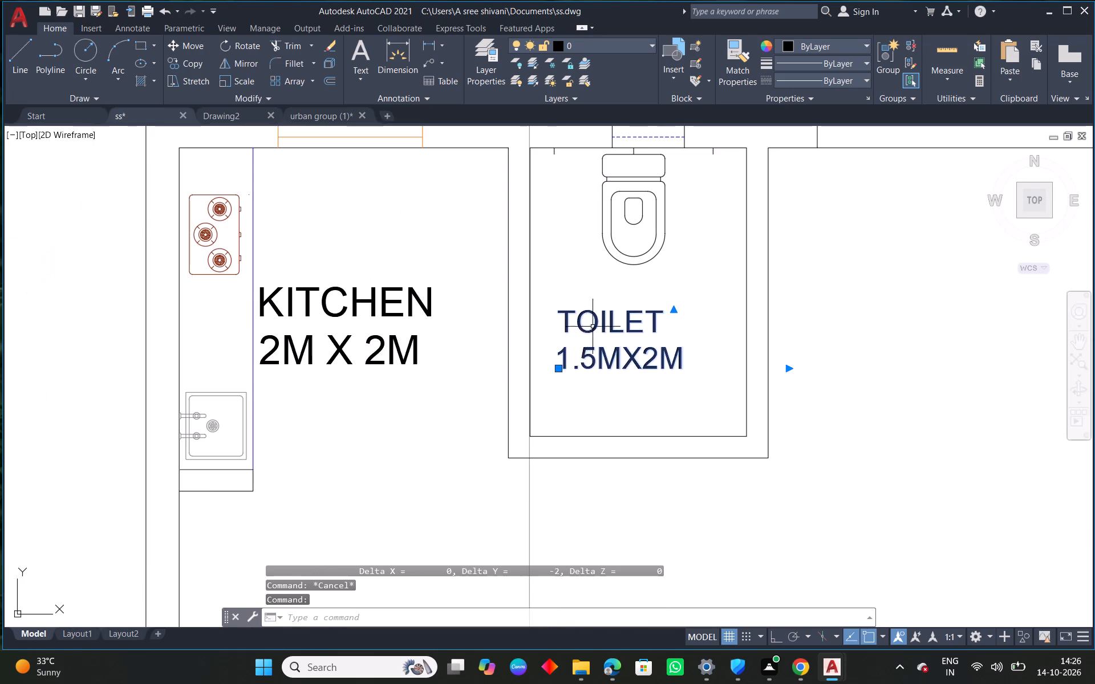
left_click(558, 370)
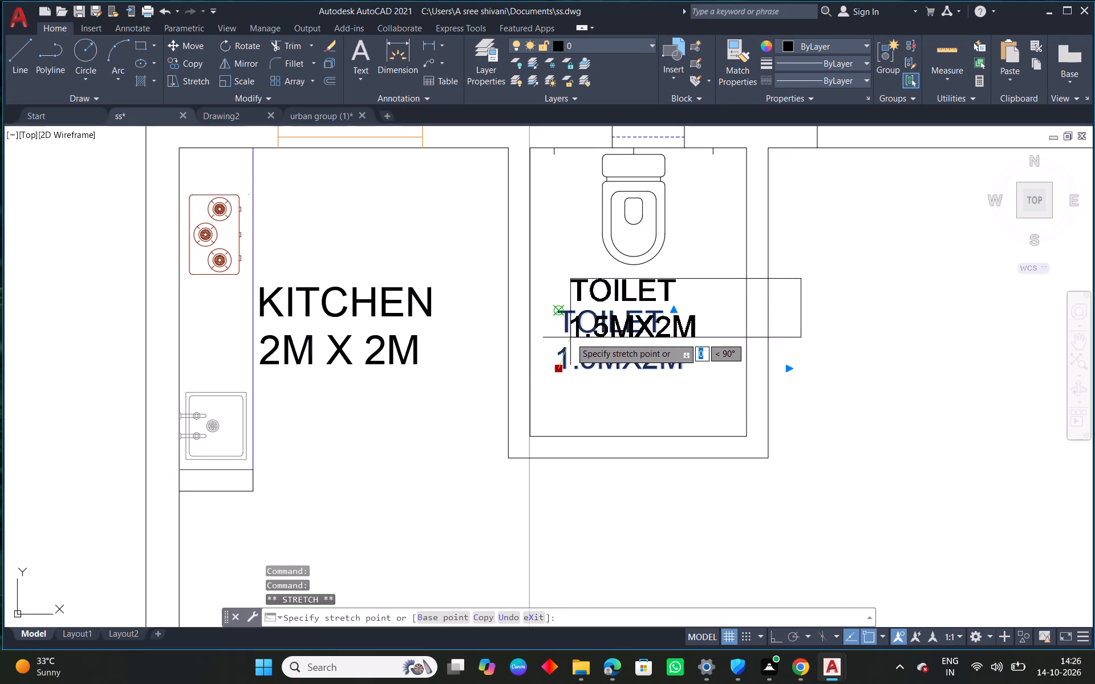
left_click(570, 337)
scroll(567, 309, "up", 2)
left_click(546, 312)
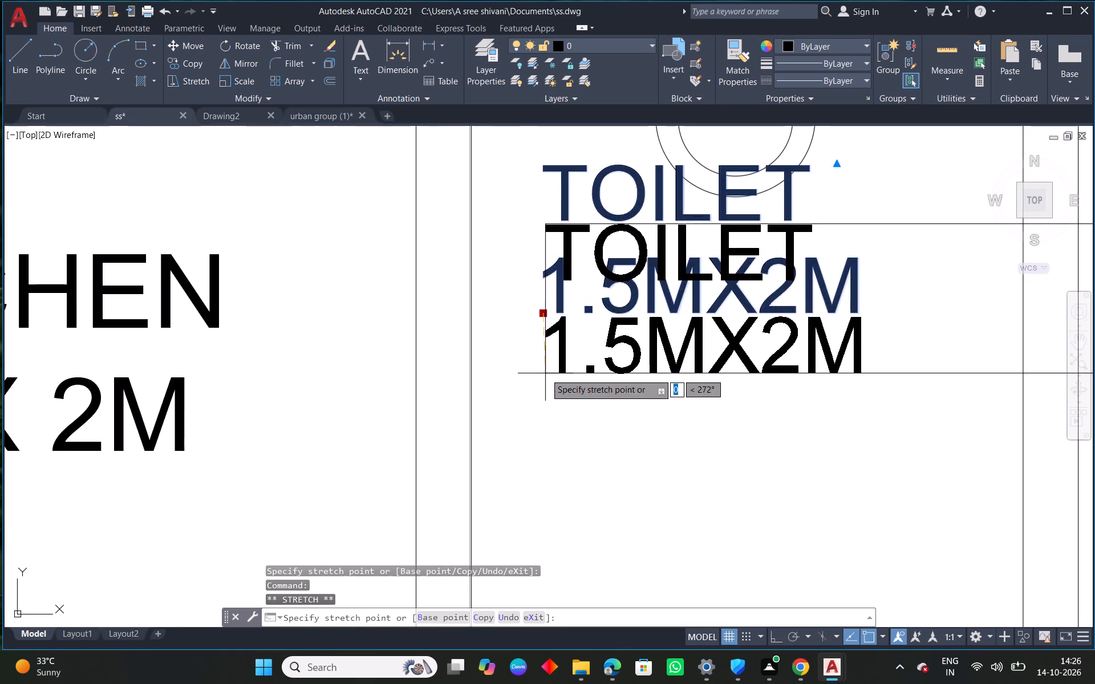
left_click(545, 374)
key("Escape")
scroll(568, 394, "down", 1)
Turn off the grid display.
left_click(733, 634)
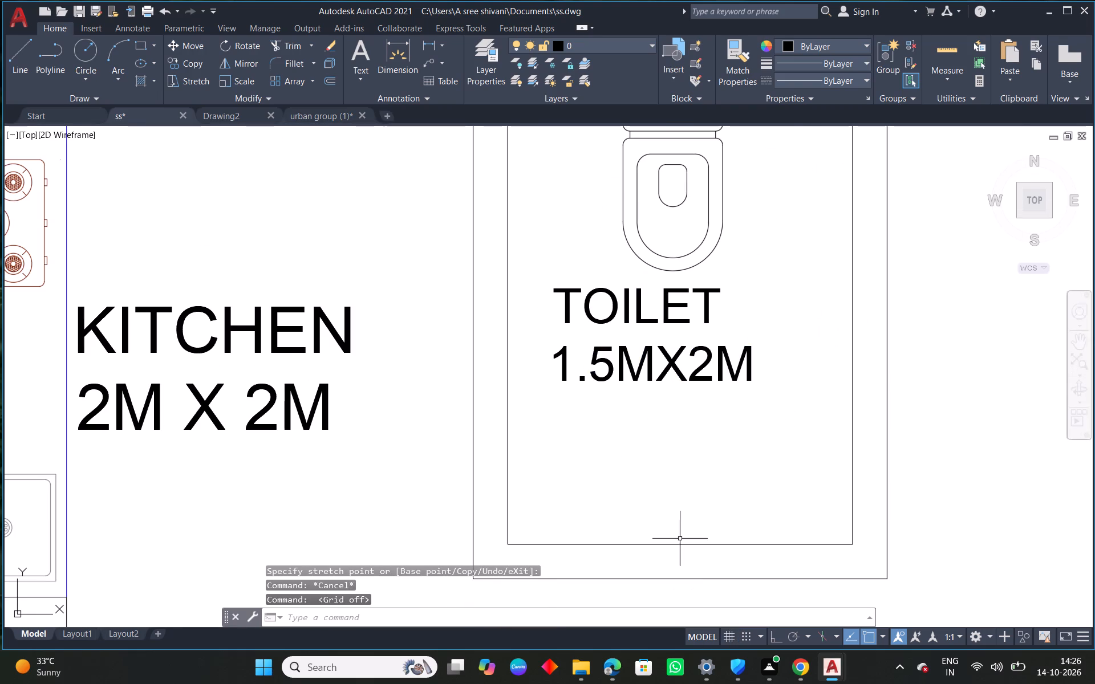
Copy the furnished flat's toilet door into the second flat's open room beside the toilet.
scroll(630, 471, "down", 2)
middle_click_drag(713, 519, 699, 455)
key("Escape")
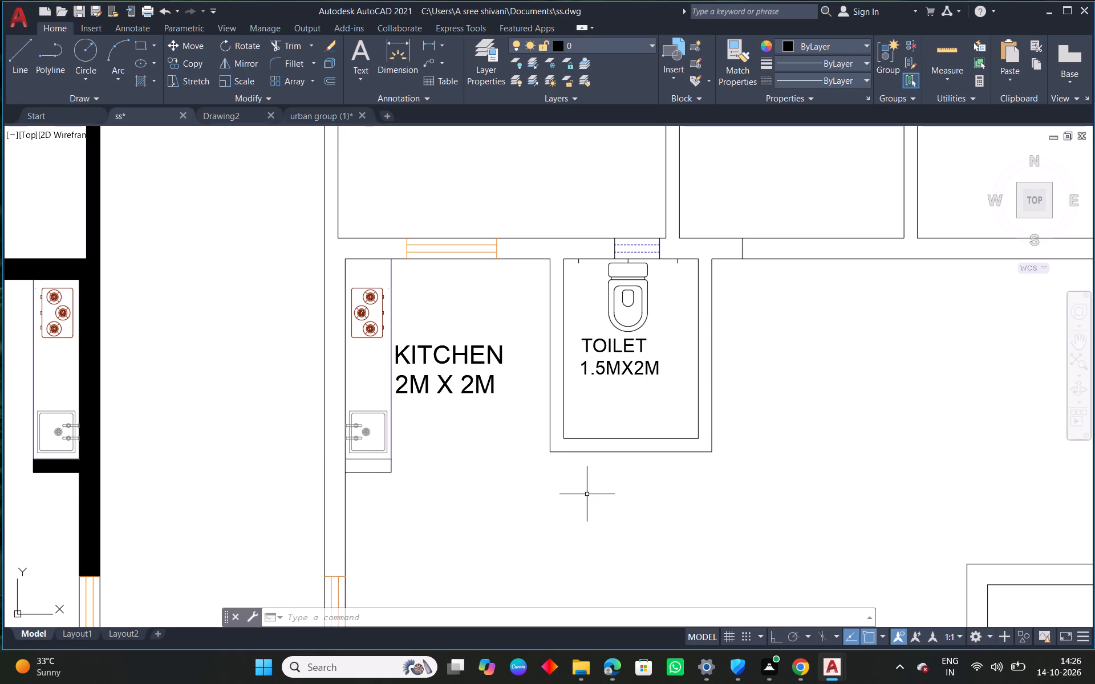
middle_click_drag(685, 491, 610, 482)
scroll(486, 427, "down", 3)
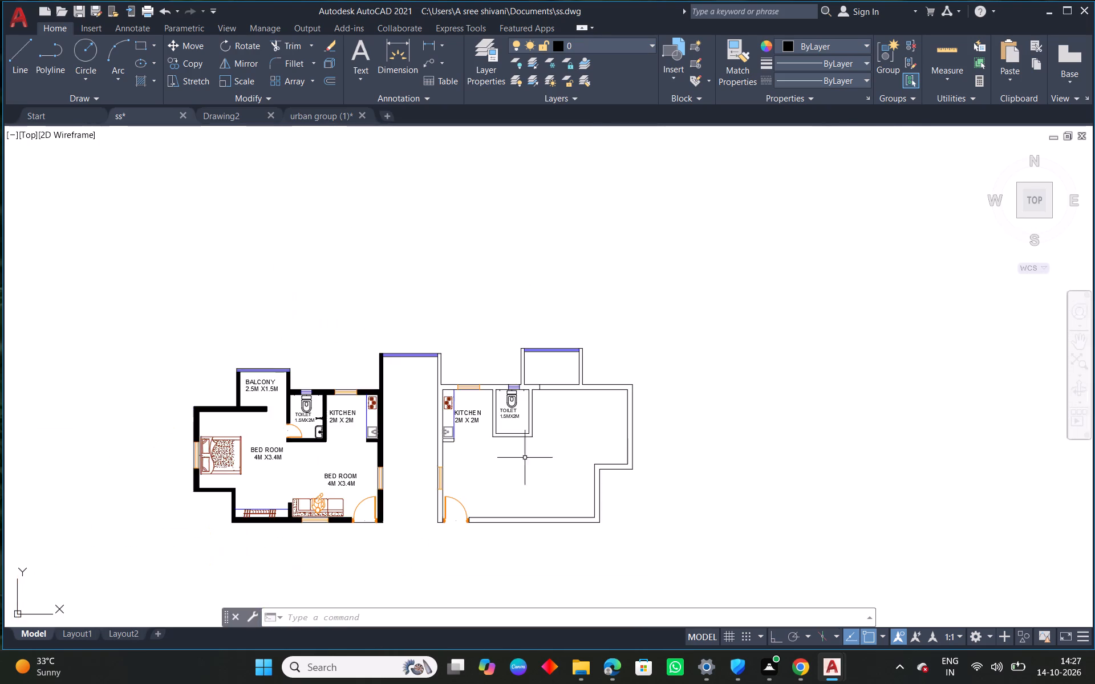
middle_click_drag(489, 451, 657, 369)
scroll(463, 357, "up", 3)
left_click(464, 344)
type("co")
key("space")
left_click(464, 344)
scroll(678, 468, "down", 3)
middle_click_drag(851, 433, 598, 338)
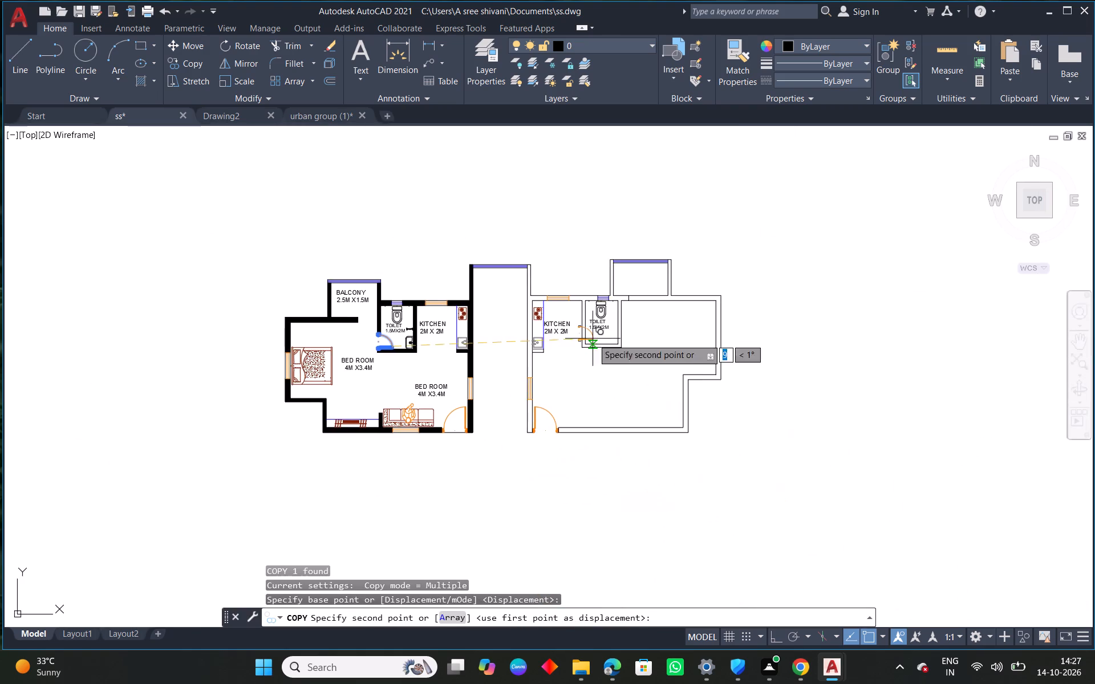
scroll(639, 311, "up", 3)
left_click(705, 409)
key("Escape")
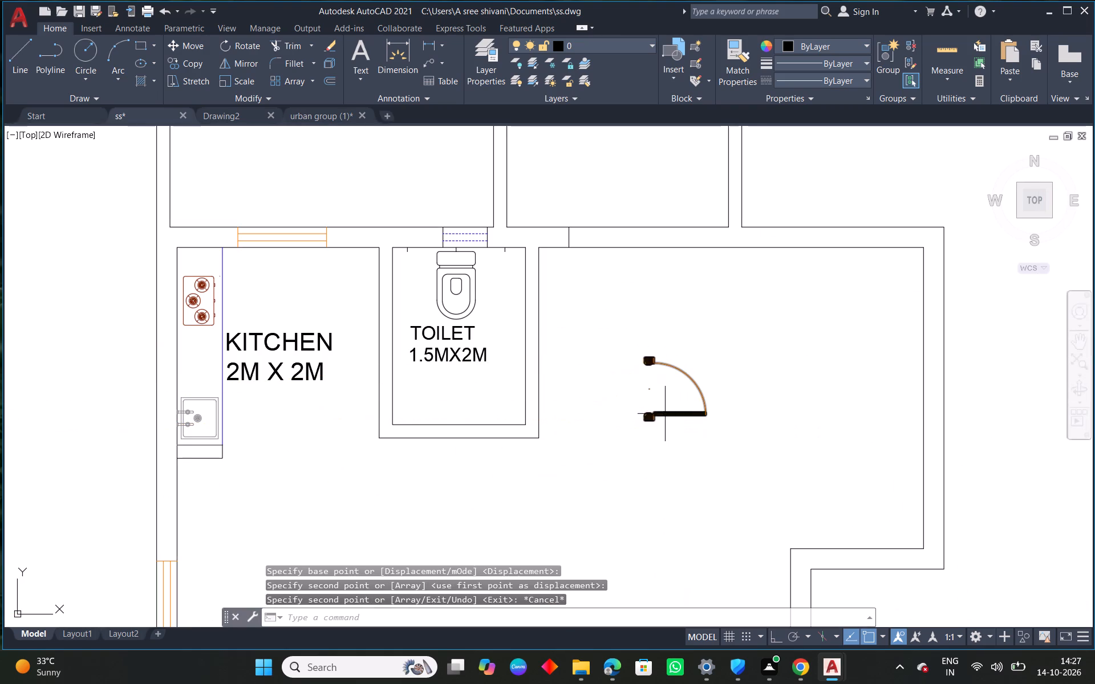
Mirror the copied door about the vertical edge of its jambs, erasing the source object.
left_click(664, 413)
type("mi")
key("space")
scroll(655, 420, "up", 3)
left_click(607, 422)
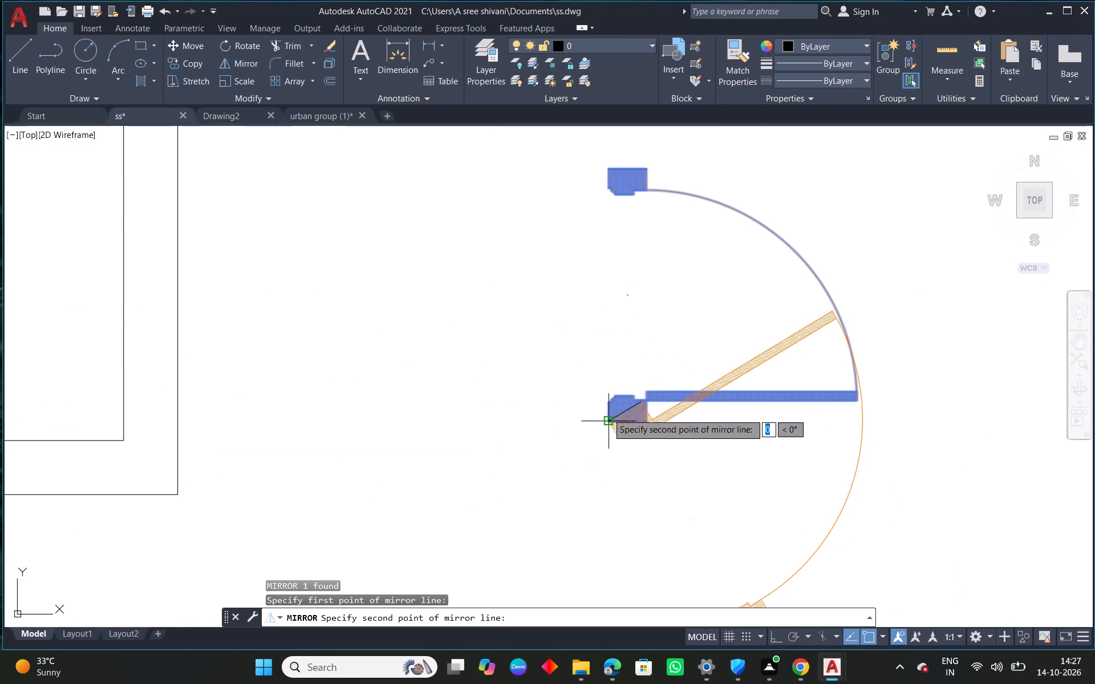
left_click(609, 402)
left_click_drag(631, 431, 609, 402)
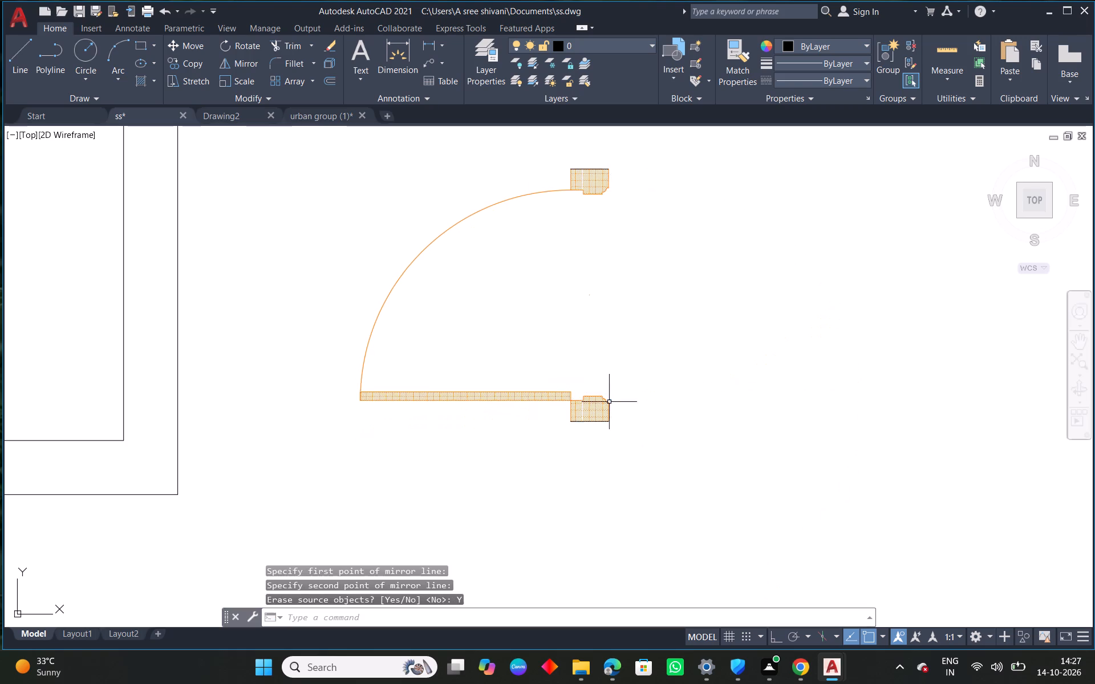
Move the mirrored door into the toilet's wall farthest from the kitchen, its lower jamb against the outer face at the bottom wall.
left_click(601, 397)
type("m")
key("space")
left_click(612, 423)
scroll(543, 467, "down", 2)
middle_click_drag(569, 458, 721, 404)
scroll(569, 404, "up", 4)
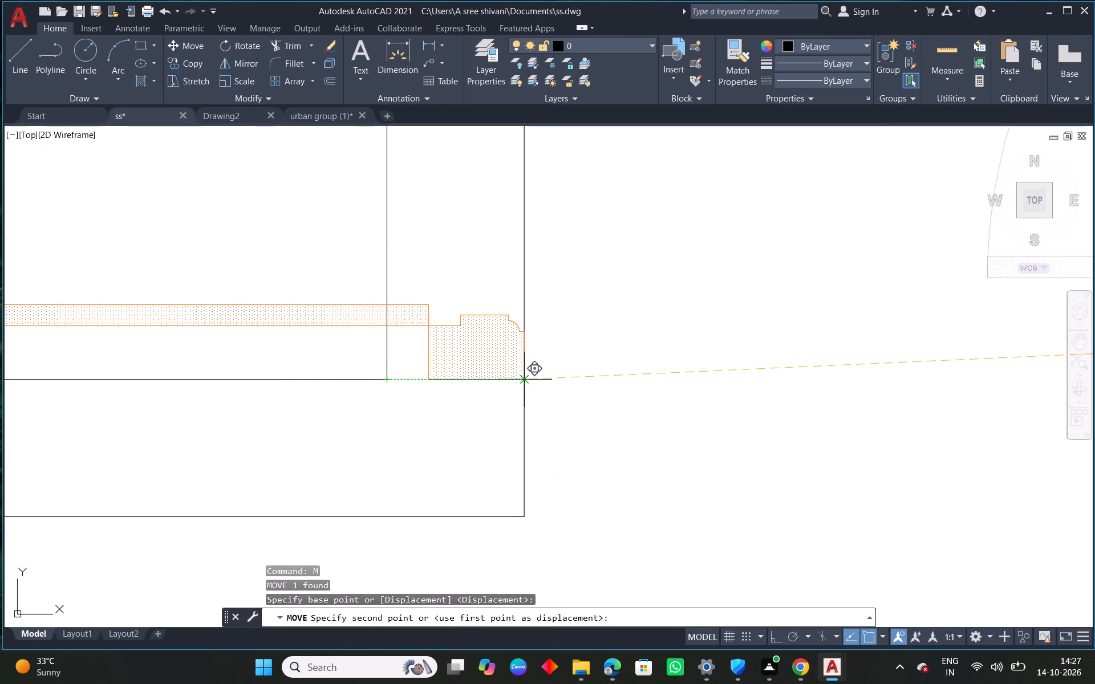
left_click(522, 382)
scroll(537, 404, "down", 2)
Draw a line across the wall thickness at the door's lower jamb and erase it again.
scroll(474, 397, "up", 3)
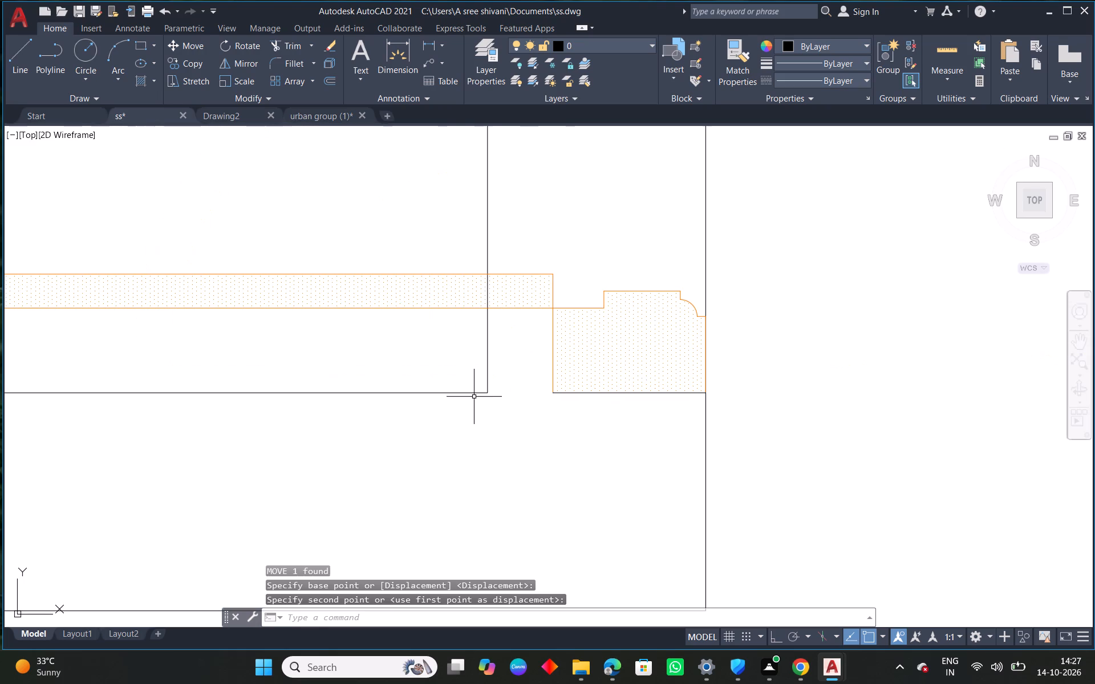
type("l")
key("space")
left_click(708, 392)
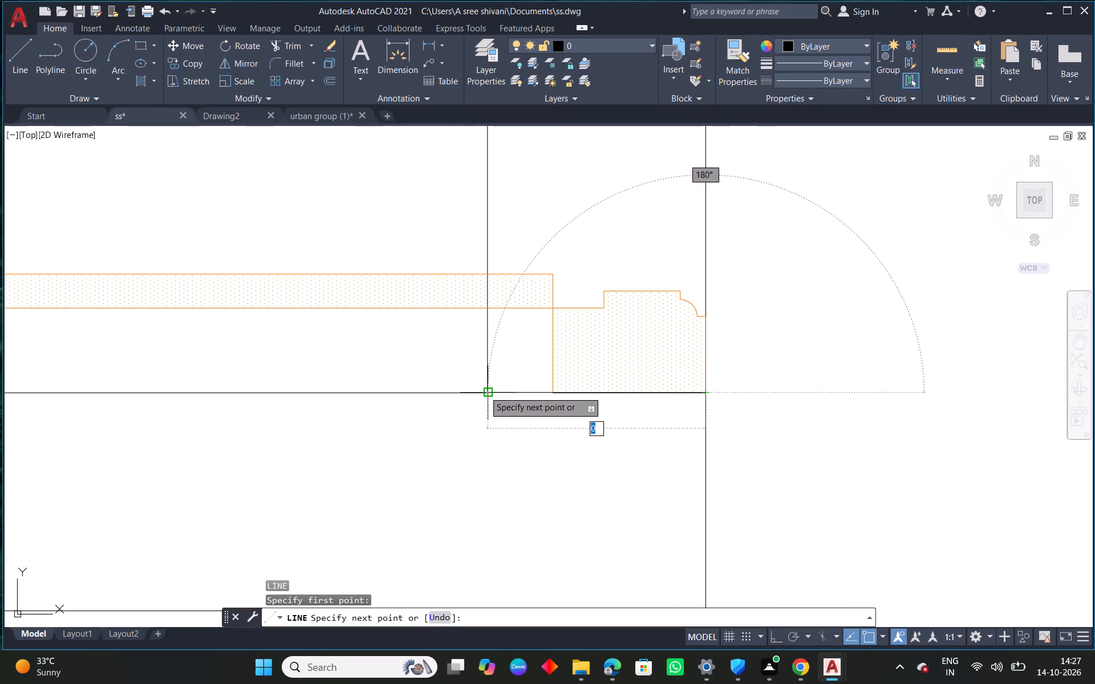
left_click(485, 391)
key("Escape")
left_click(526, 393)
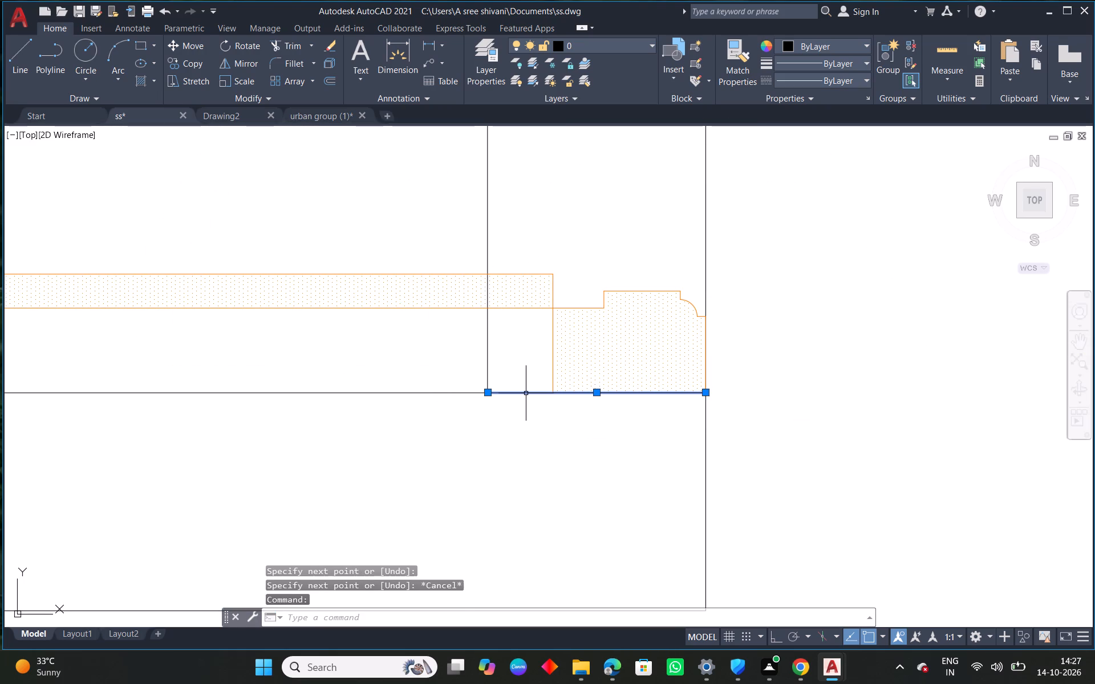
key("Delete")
Extend the toilet's lower inner wall line beneath the door jamb to the outer face of the wall.
type("ex")
key("space")
left_click_drag(439, 433, 420, 349)
left_click_drag(453, 429, 437, 353)
left_click_drag(522, 416, 518, 368)
left_click_drag(530, 425, 519, 353)
left_click_drag(529, 433, 521, 357)
left_click_drag(525, 433, 516, 364)
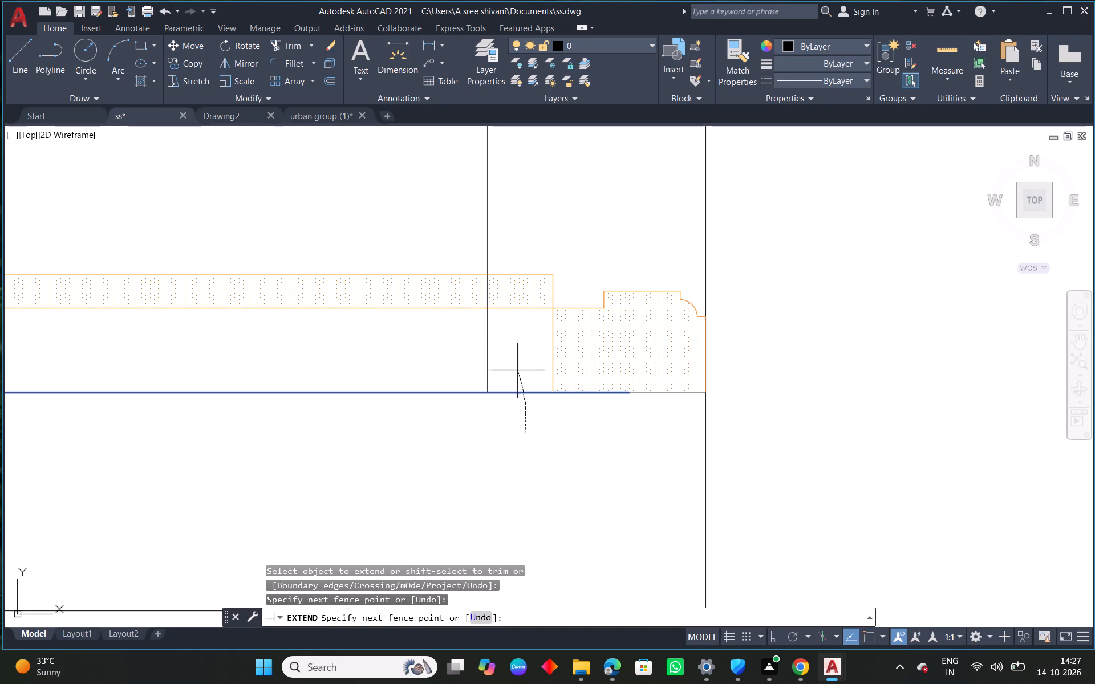
left_click_drag(516, 364, 512, 336)
left_click_drag(516, 425, 510, 339)
left_click_drag(517, 430, 515, 351)
left_click_drag(521, 450, 522, 382)
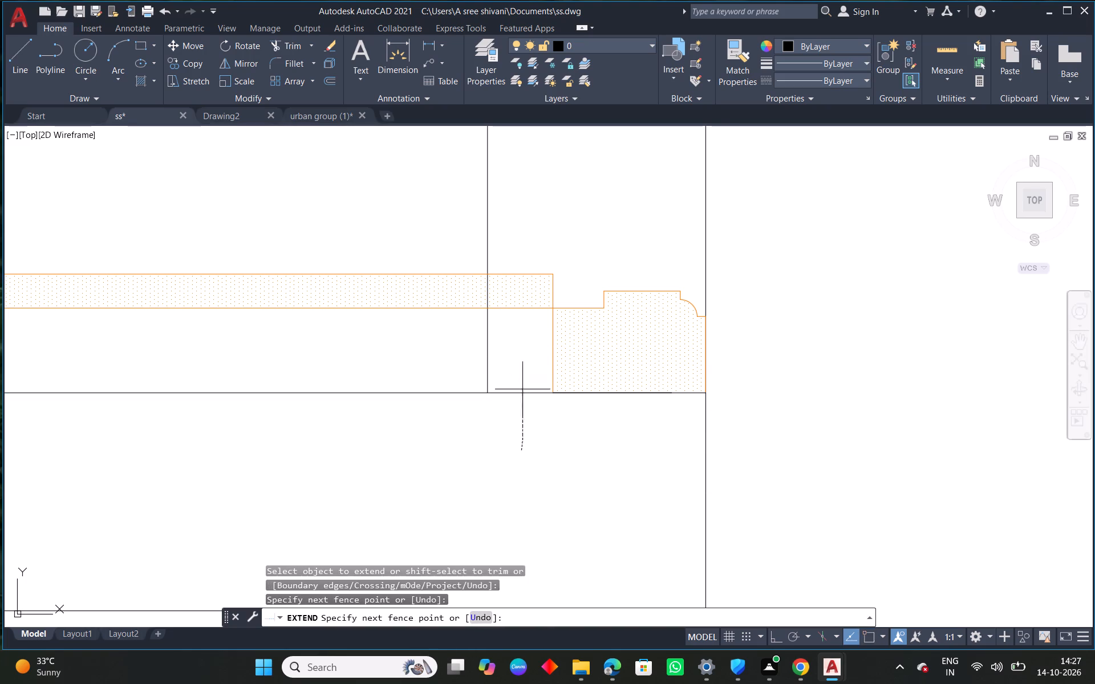
left_click_drag(522, 382, 522, 352)
left_click_drag(526, 459, 526, 368)
left_click_drag(536, 492, 530, 364)
key("Escape")
Draw a polyline across the toilet wall's thickness at the door's upper jamb.
scroll(546, 463, "down", 4)
scroll(554, 220, "up", 3)
scroll(559, 394, "down", 2)
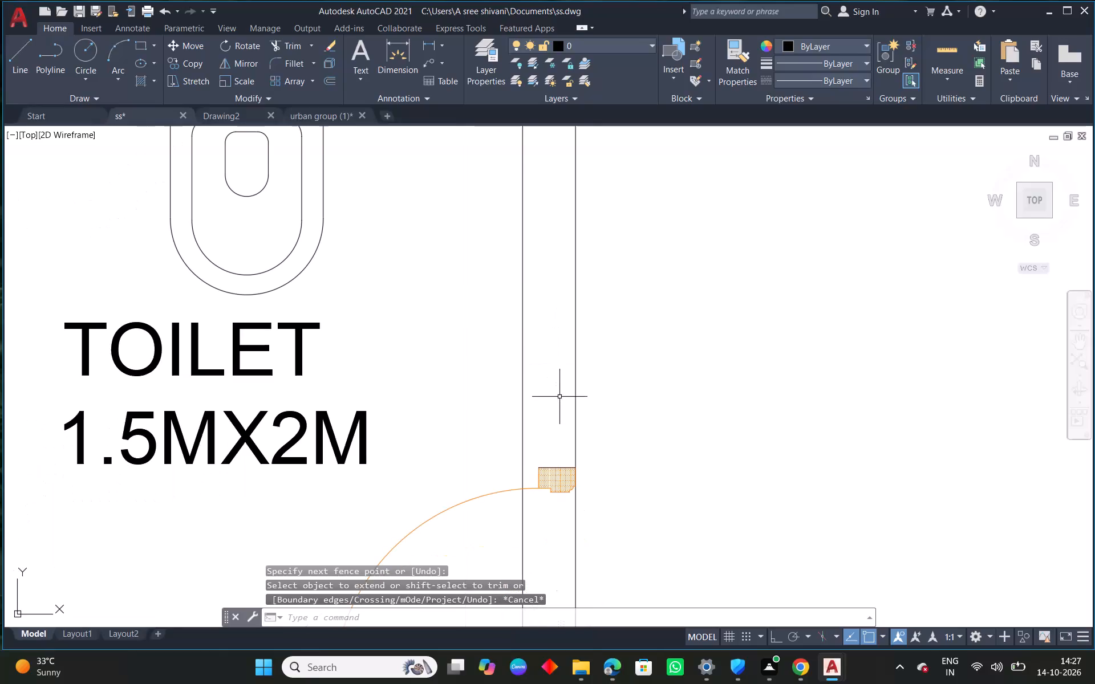
key("p")
type("l")
key("space")
scroll(569, 467, "up", 2)
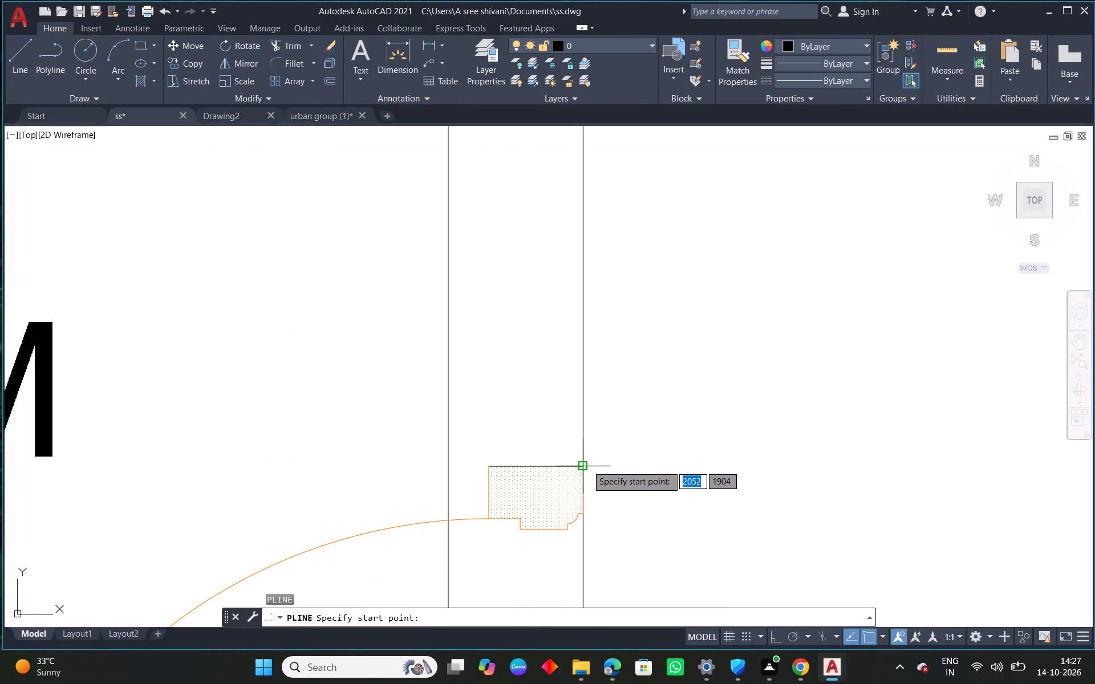
left_click(587, 465)
left_click(447, 466)
key("Escape")
Trim the toilet's wall lines across the door opening.
scroll(489, 398, "down", 4)
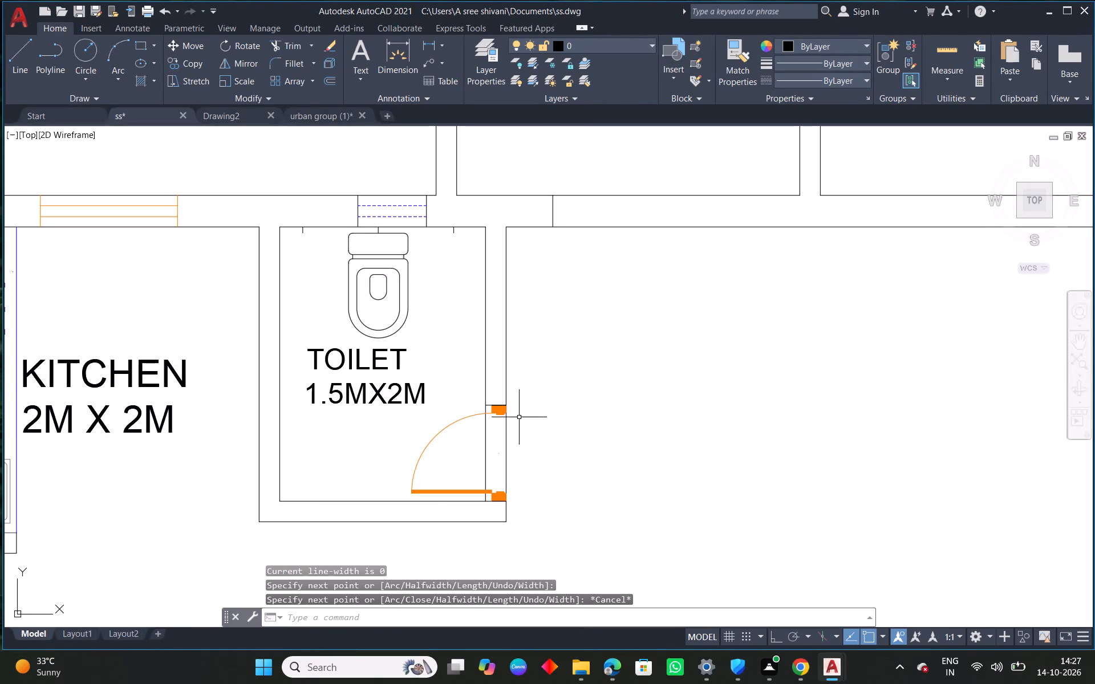
middle_click_drag(545, 471, 549, 402)
scroll(475, 433, "up", 3)
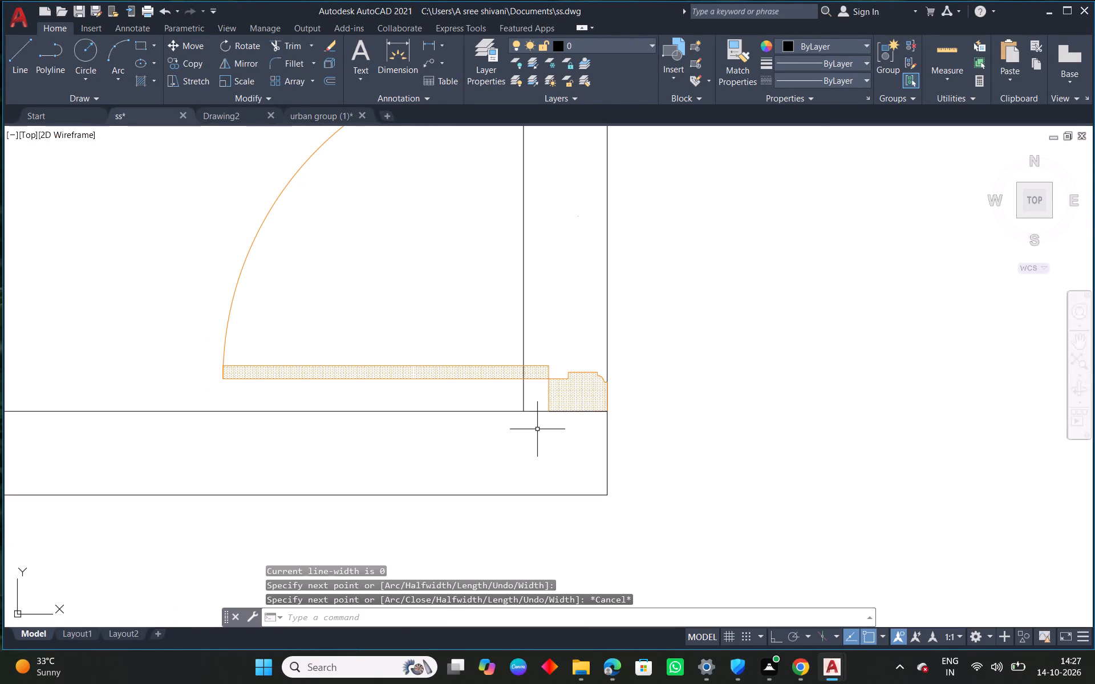
type("f")
key("space")
key("Escape")
type("tr")
key("space")
key("space")
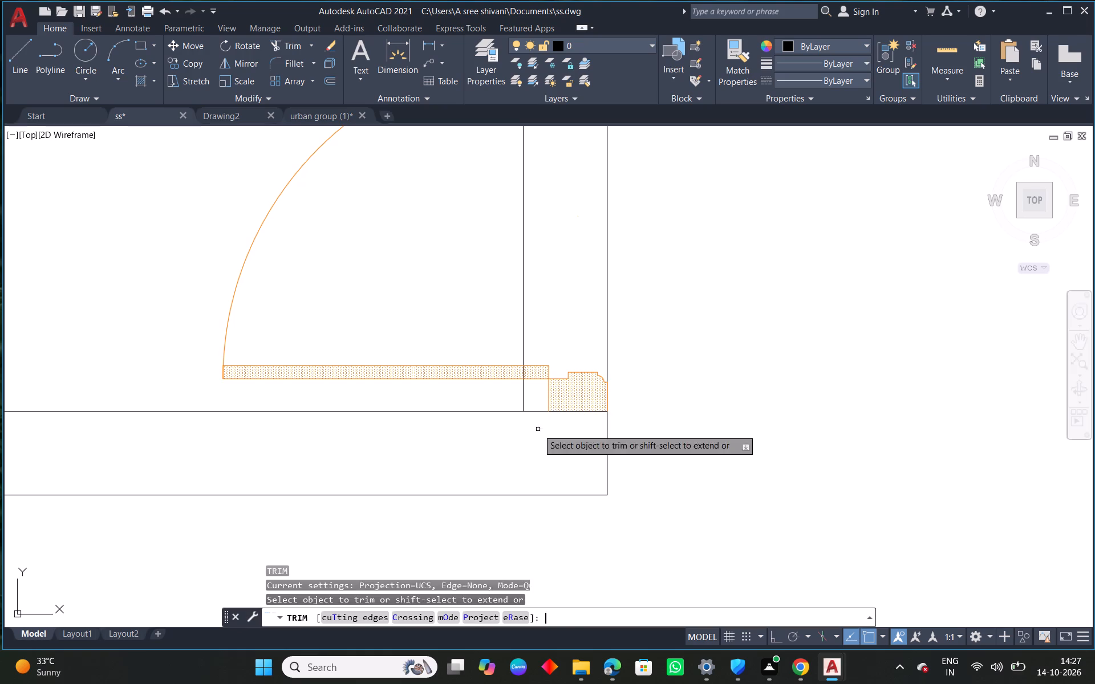
middle_click_drag(708, 422, 680, 457)
scroll(683, 453, "down", 2)
left_click_drag(682, 372, 562, 377)
key("Escape")
Fillet the toilet's inner and outer wall lines to the upper jamb line with radius 0, closing the wall end.
scroll(607, 308, "up", 3)
middle_click_drag(642, 351, 558, 445)
key("f")
key("space")
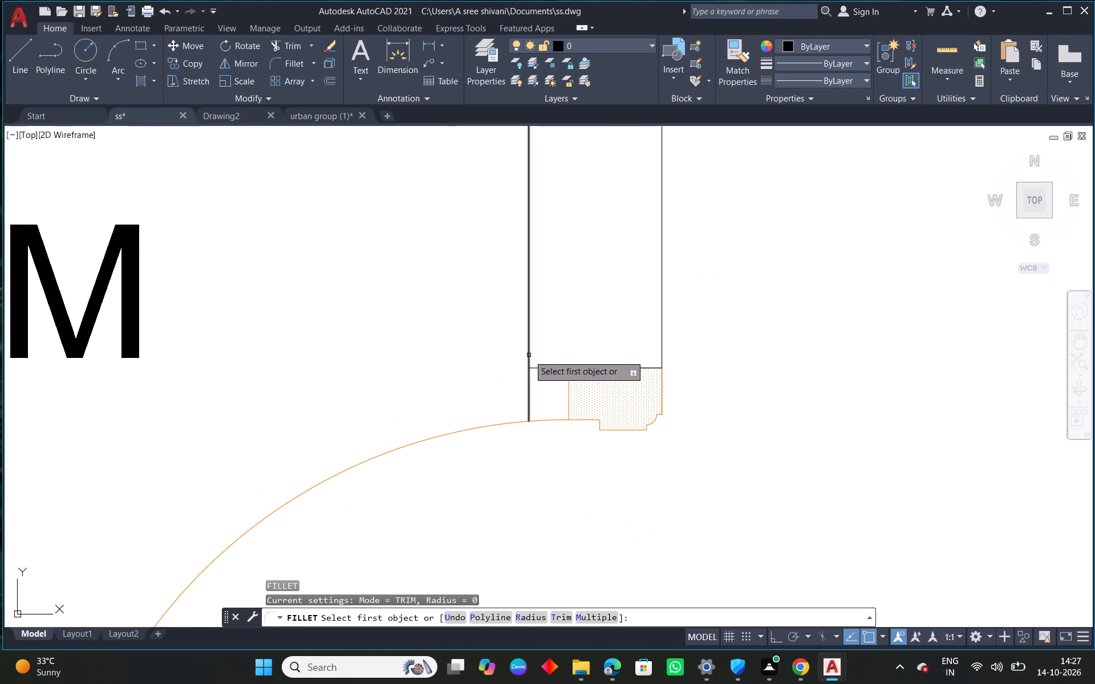
left_click(529, 355)
left_click(546, 368)
right_click(558, 299)
left_click(613, 306)
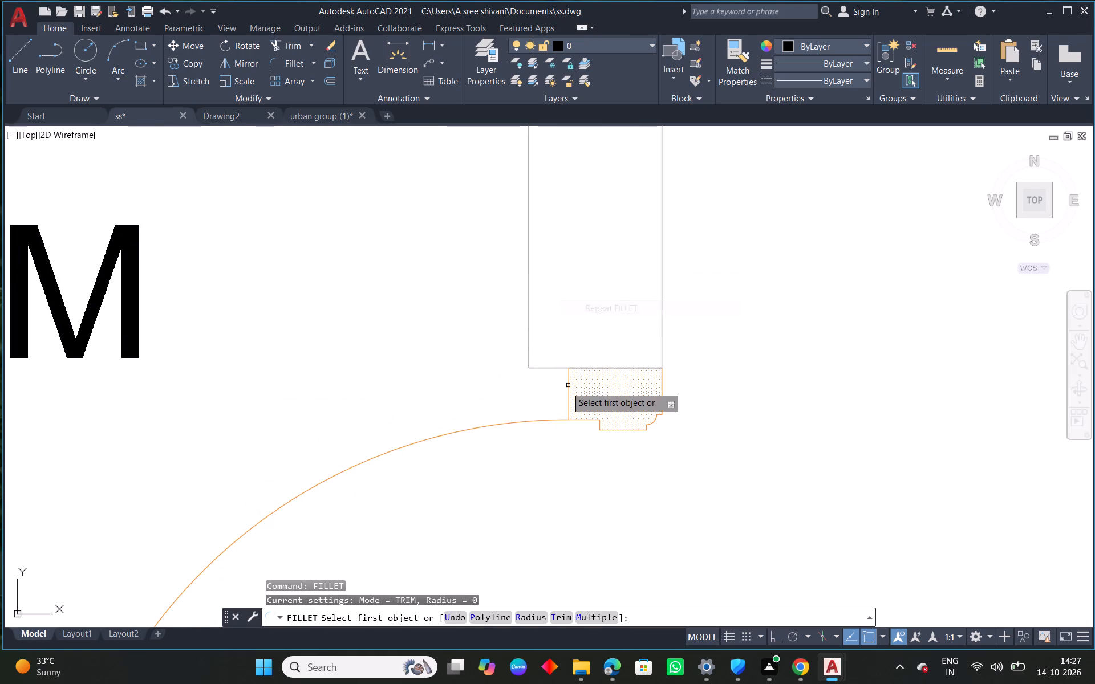
left_click(546, 367)
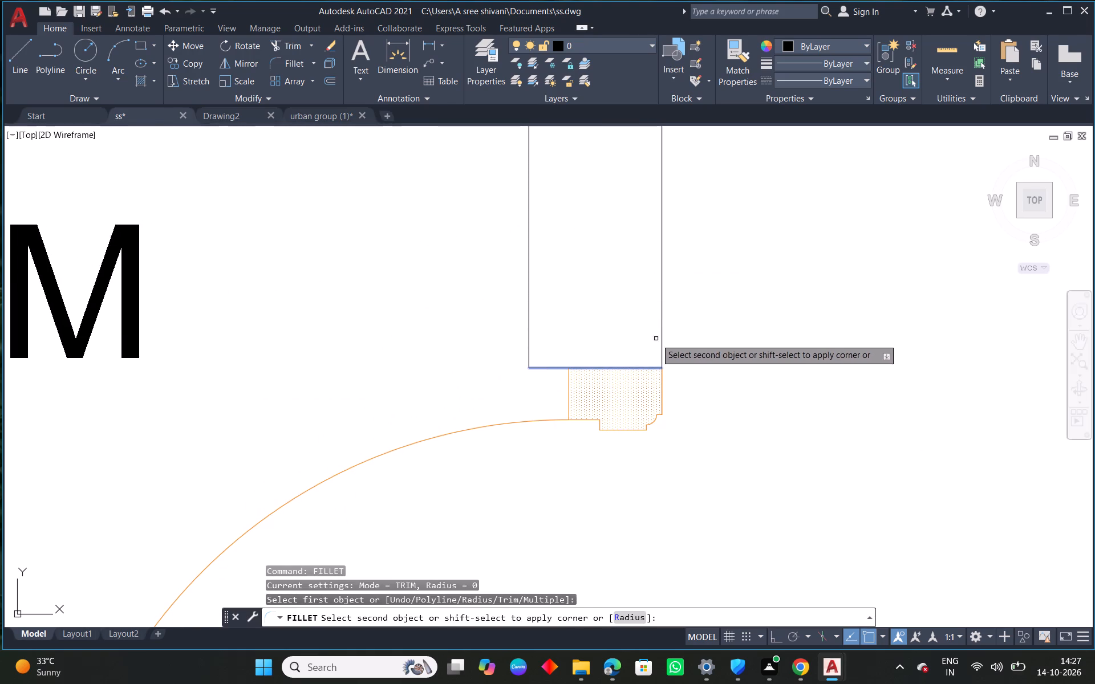
left_click(662, 336)
Fillet the toilet's outer bottom wall line and the short outer wall line below the door with radius 0.
scroll(590, 353, "down", 4)
middle_click_drag(620, 468, 622, 390)
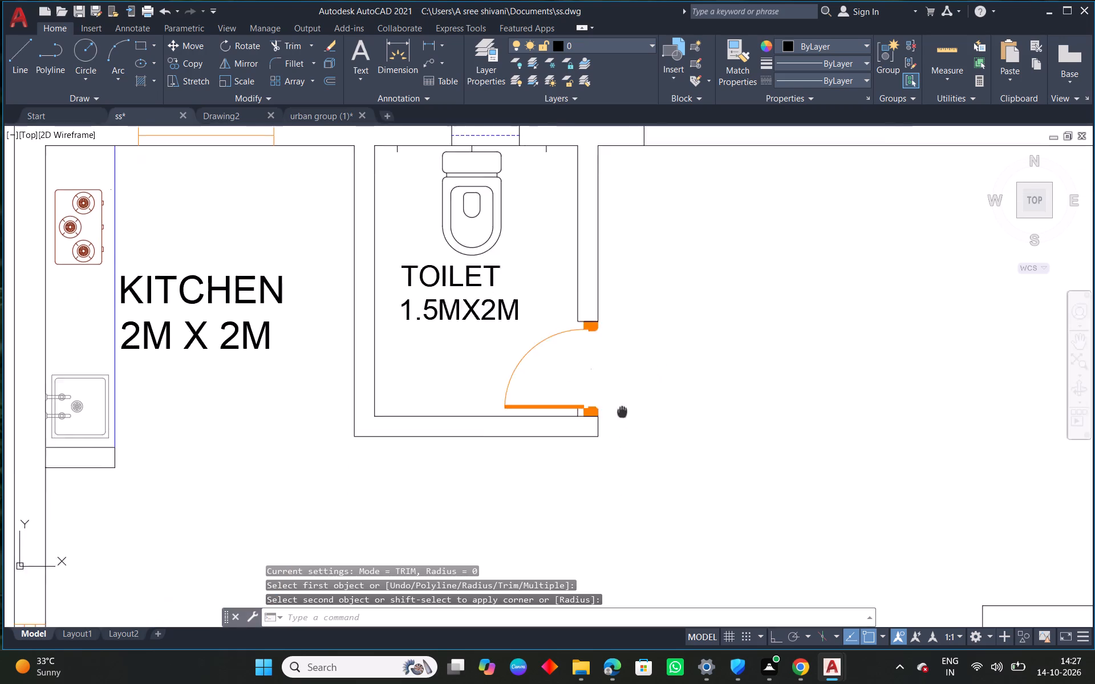
middle_click_drag(622, 390, 616, 368)
scroll(581, 362, "up", 4)
left_click(533, 333)
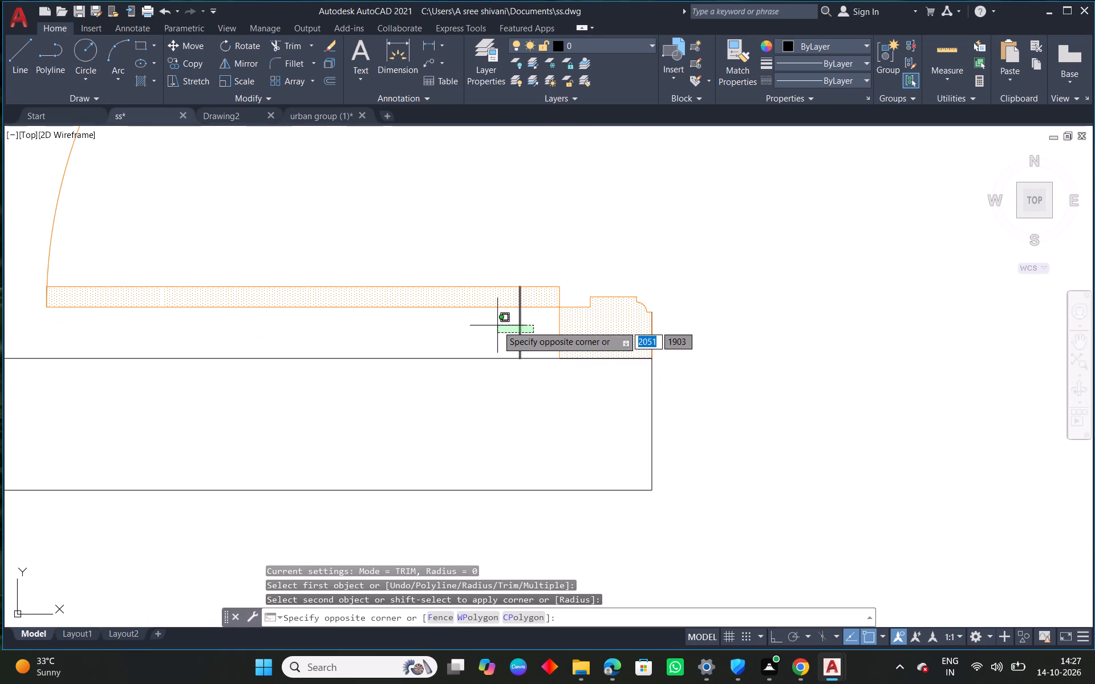
key("Escape")
type("f")
key("space")
left_click(597, 488)
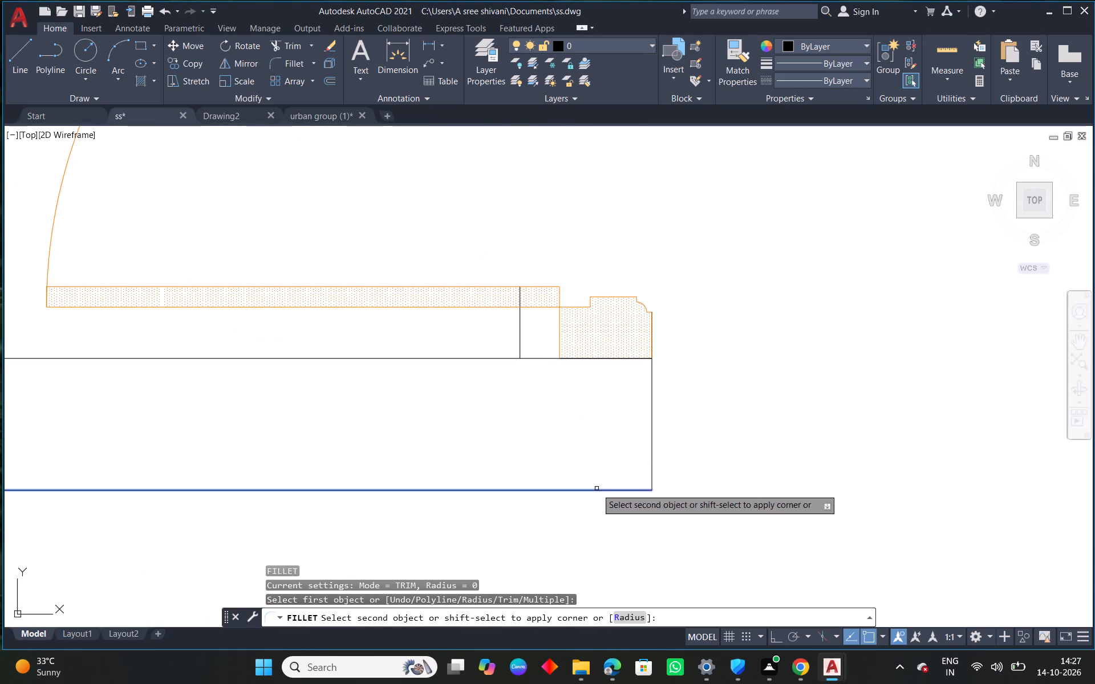
left_click(652, 457)
Erase the leftover inner wall line stub beside the door's lower jamb.
left_click(544, 344)
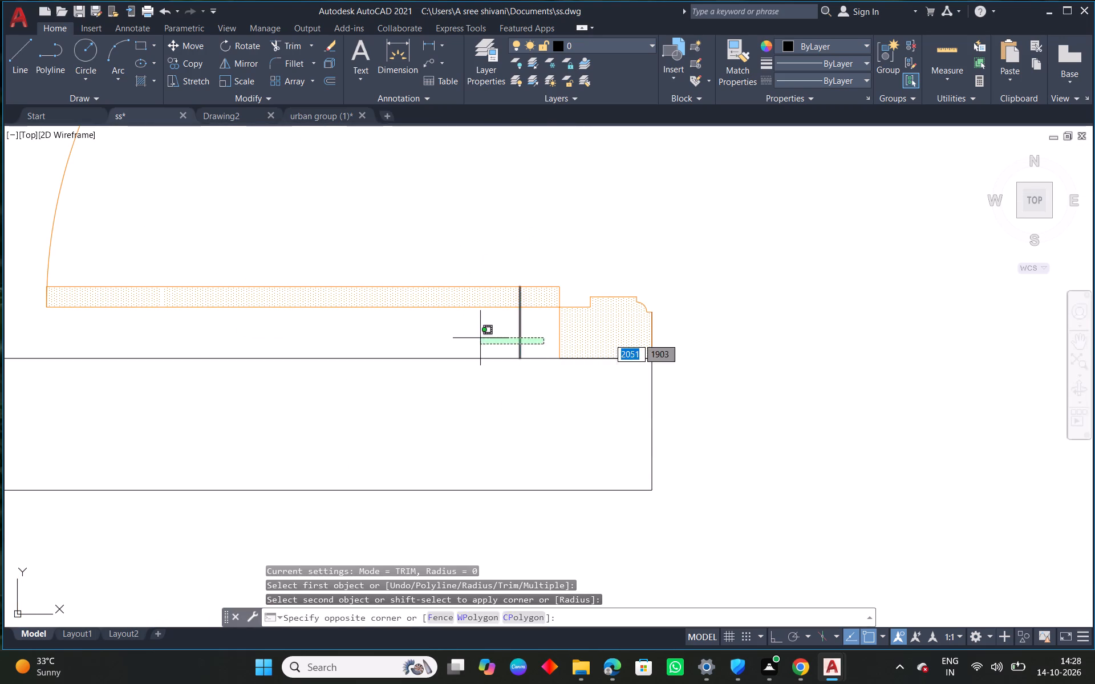
left_click(480, 338)
key("Delete")
Move the second flat's balcony walls and window along the top wall to line up with the toilet's door-side wall.
scroll(554, 339, "down", 5)
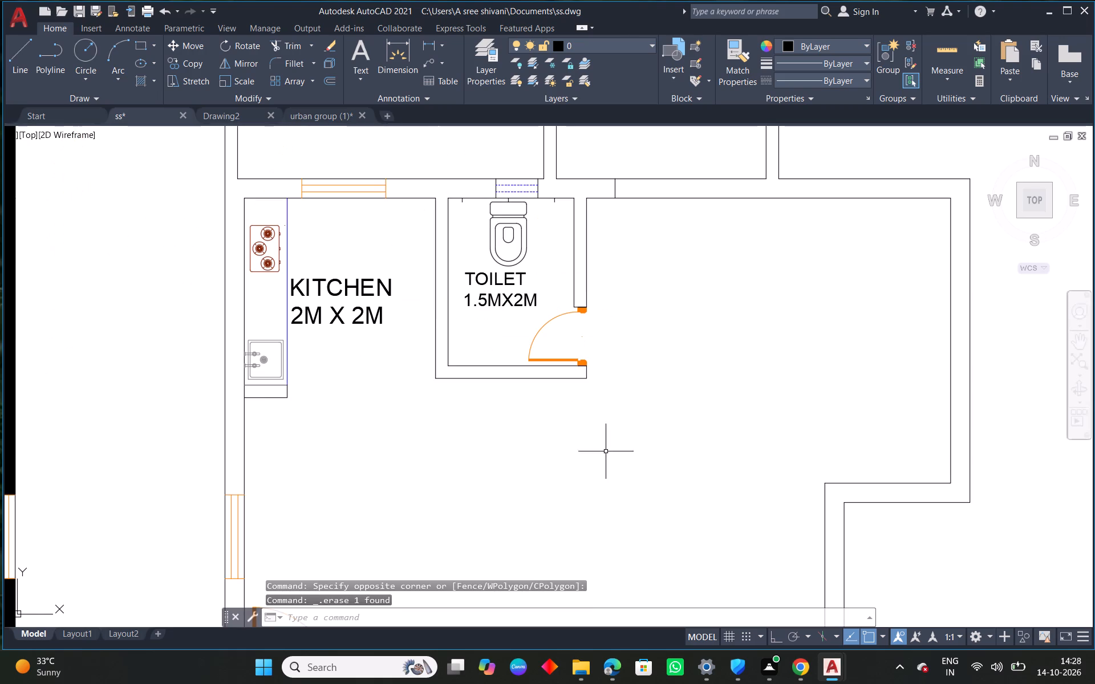
middle_click_drag(553, 373, 556, 458)
scroll(531, 426, "down", 2)
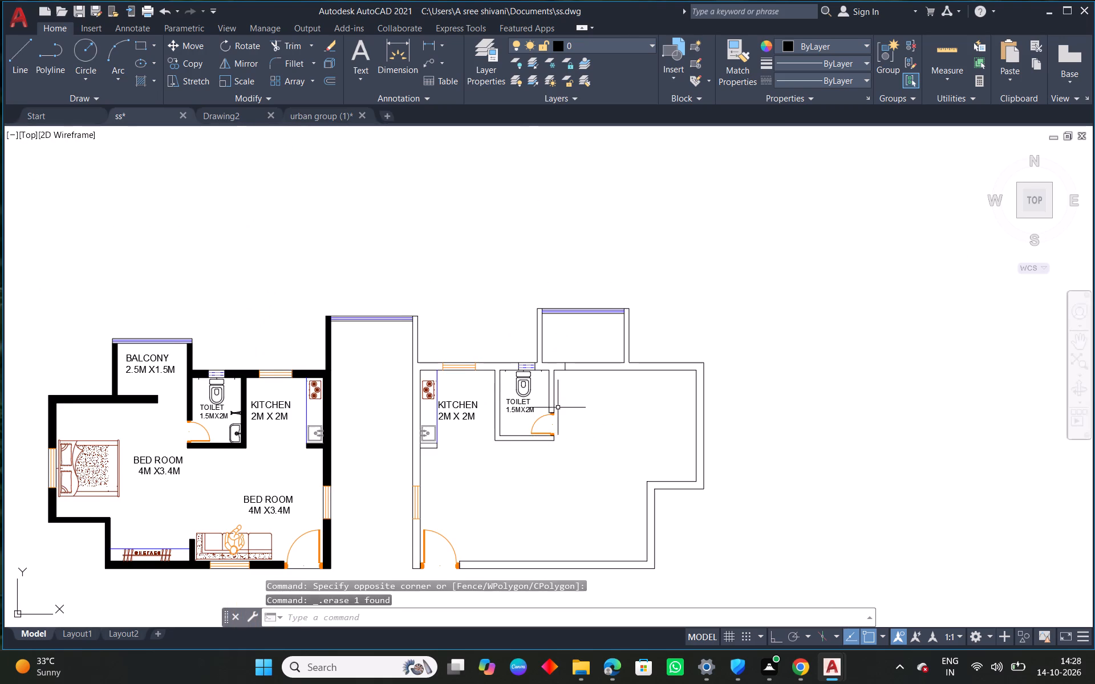
middle_click_drag(556, 408, 589, 396)
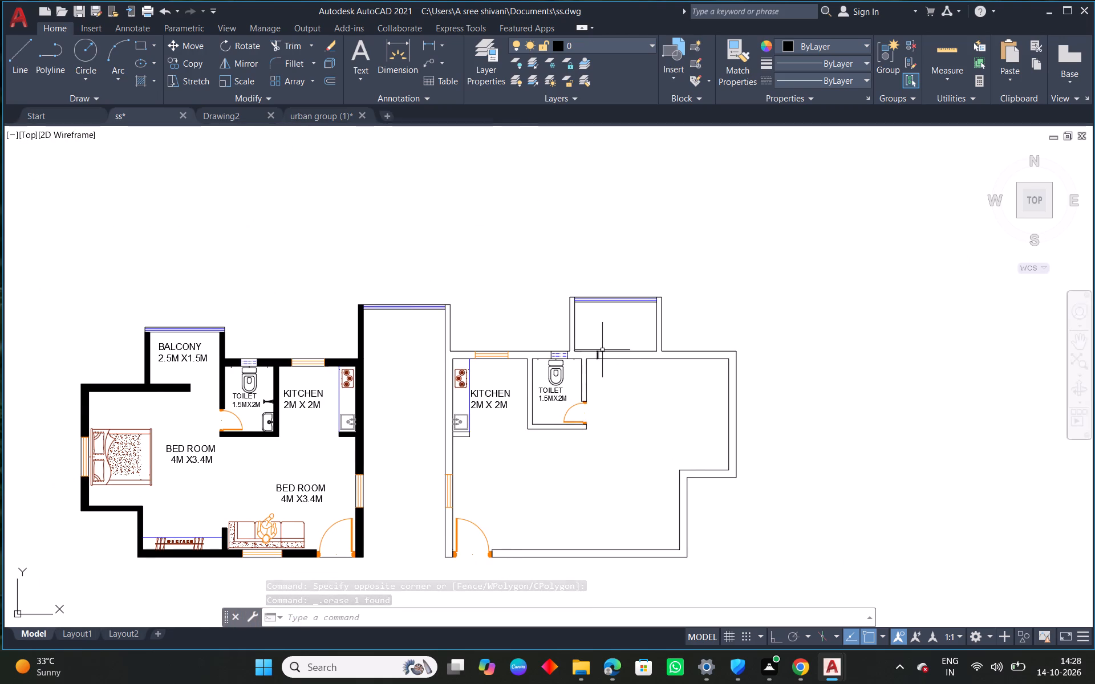
scroll(585, 345, "up", 3)
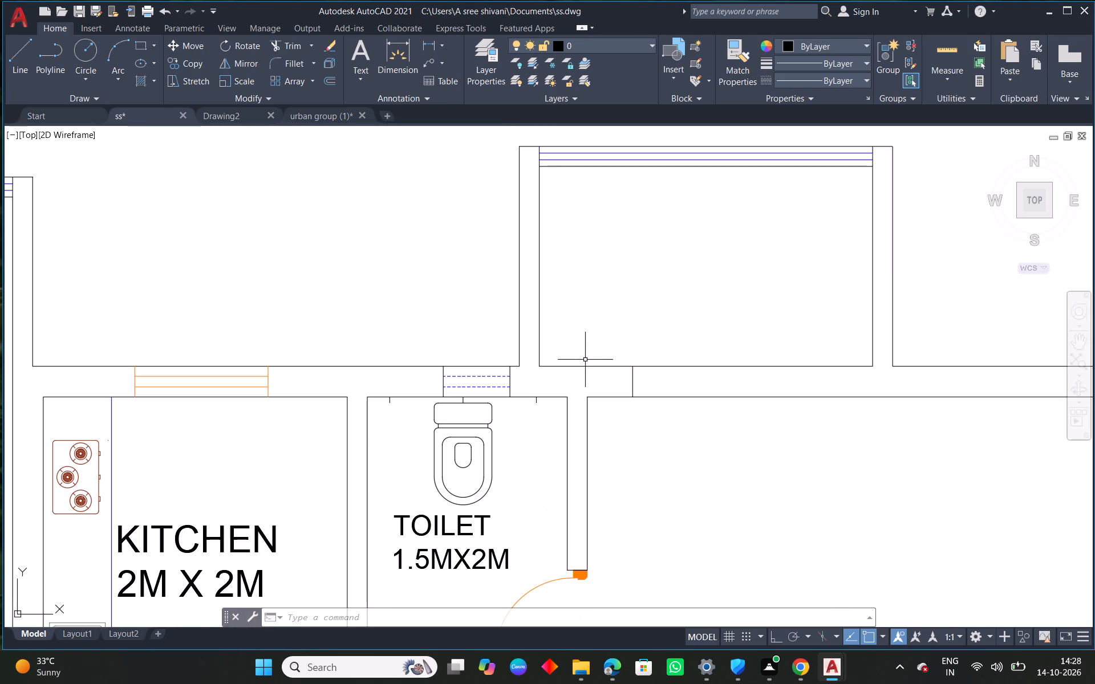
scroll(603, 360, "up", 2)
scroll(667, 401, "down", 3)
middle_click_drag(731, 464, 718, 464)
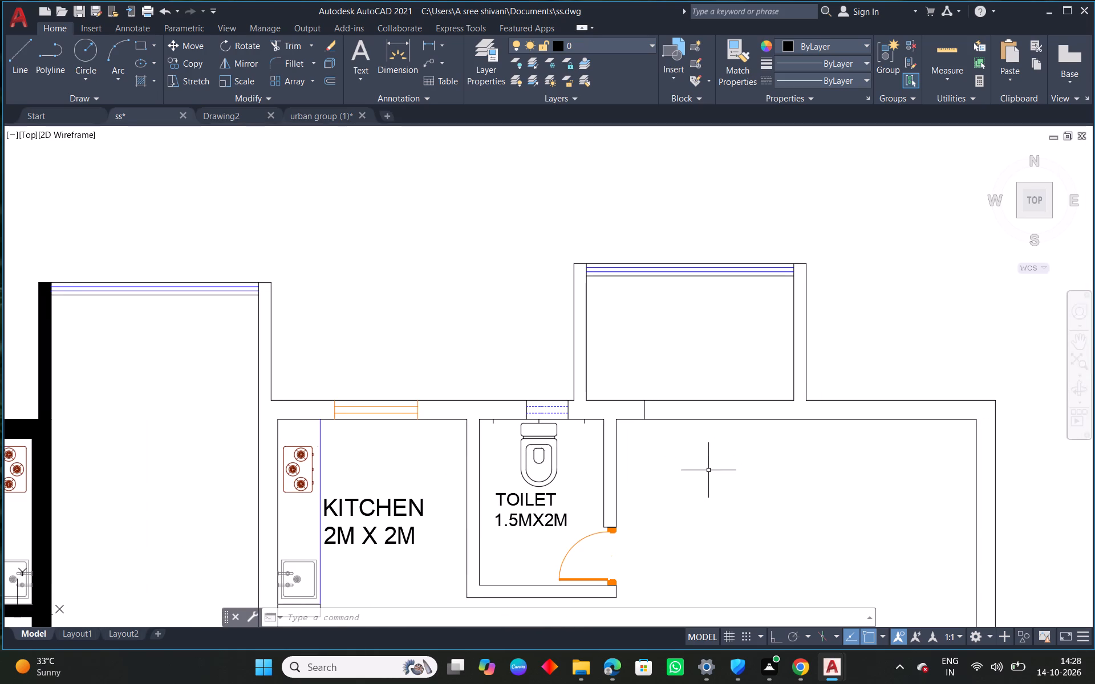
middle_click_drag(681, 385, 590, 396)
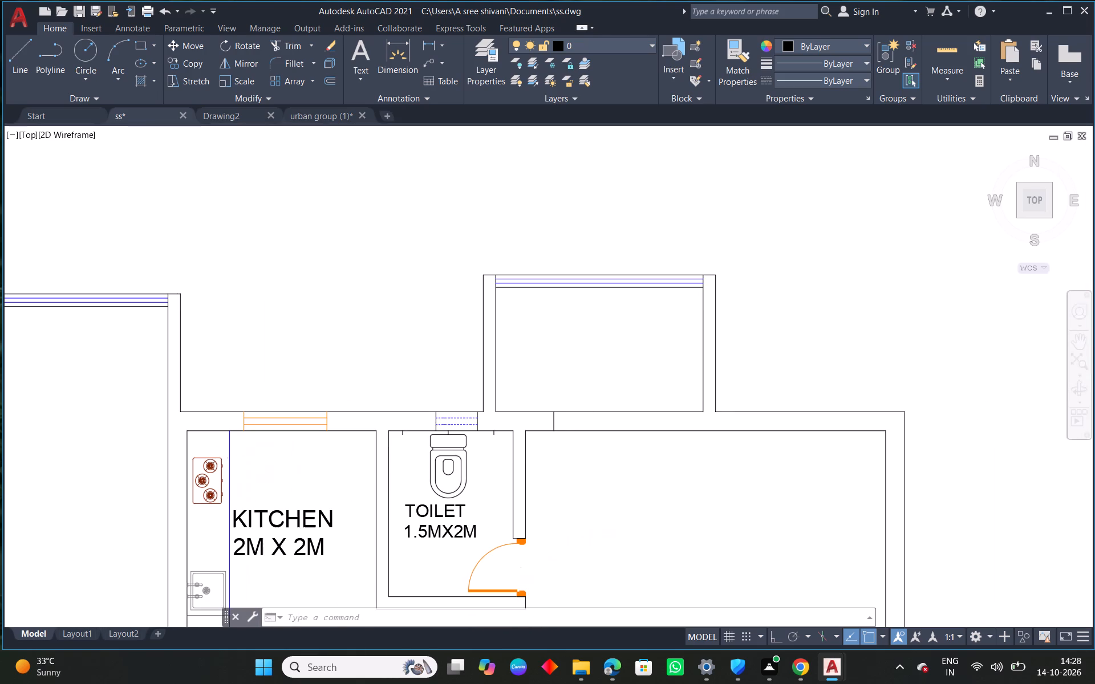
left_click_drag(745, 242, 740, 260)
left_click(474, 382)
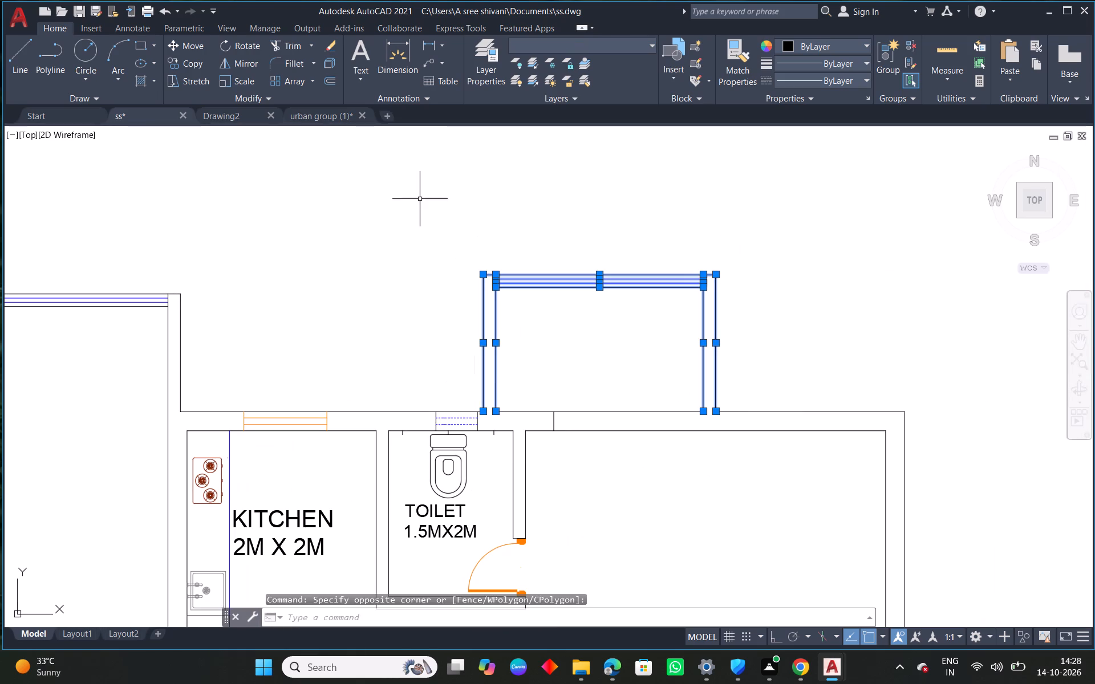
left_click(189, 44)
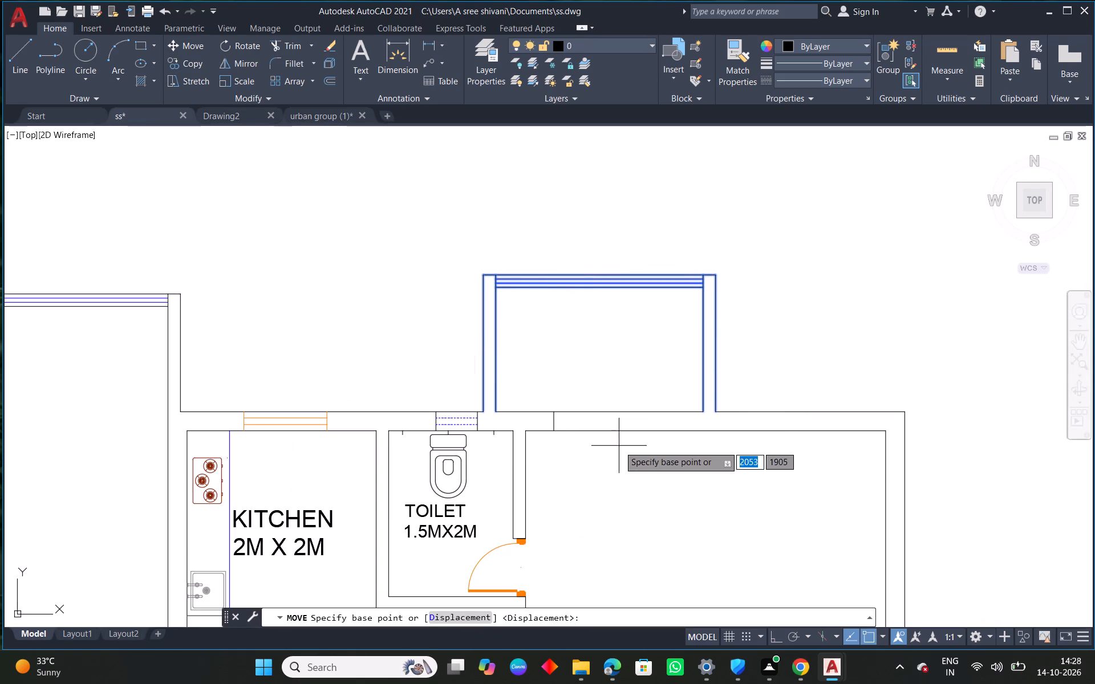
scroll(492, 429, "up", 2)
left_click(464, 384)
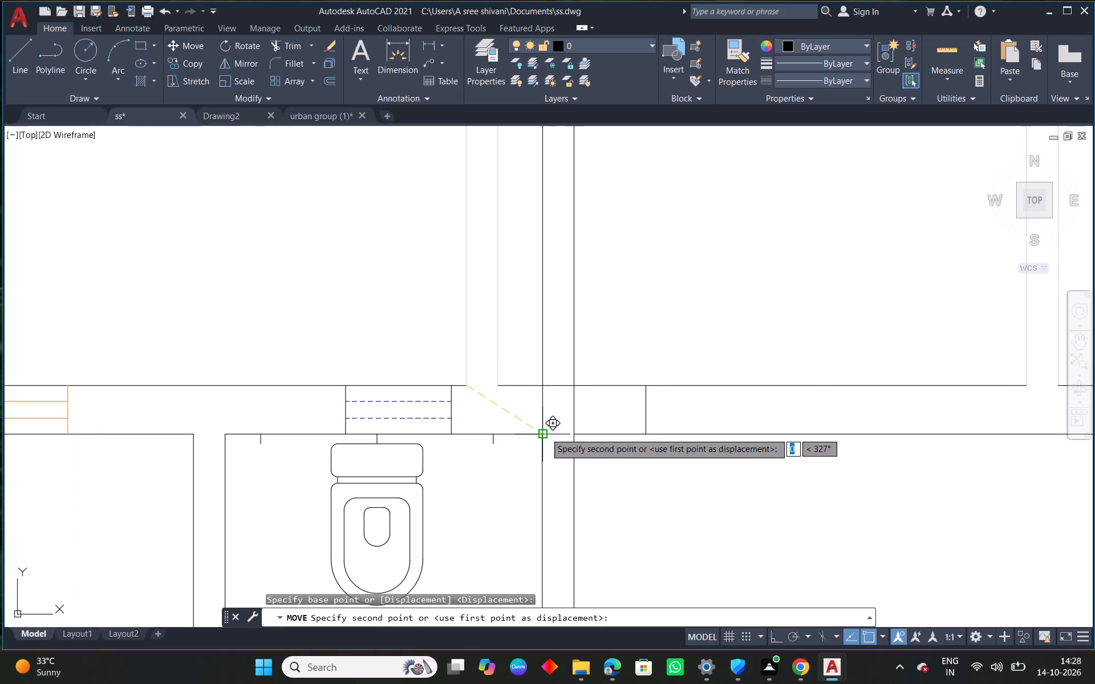
left_click(545, 383)
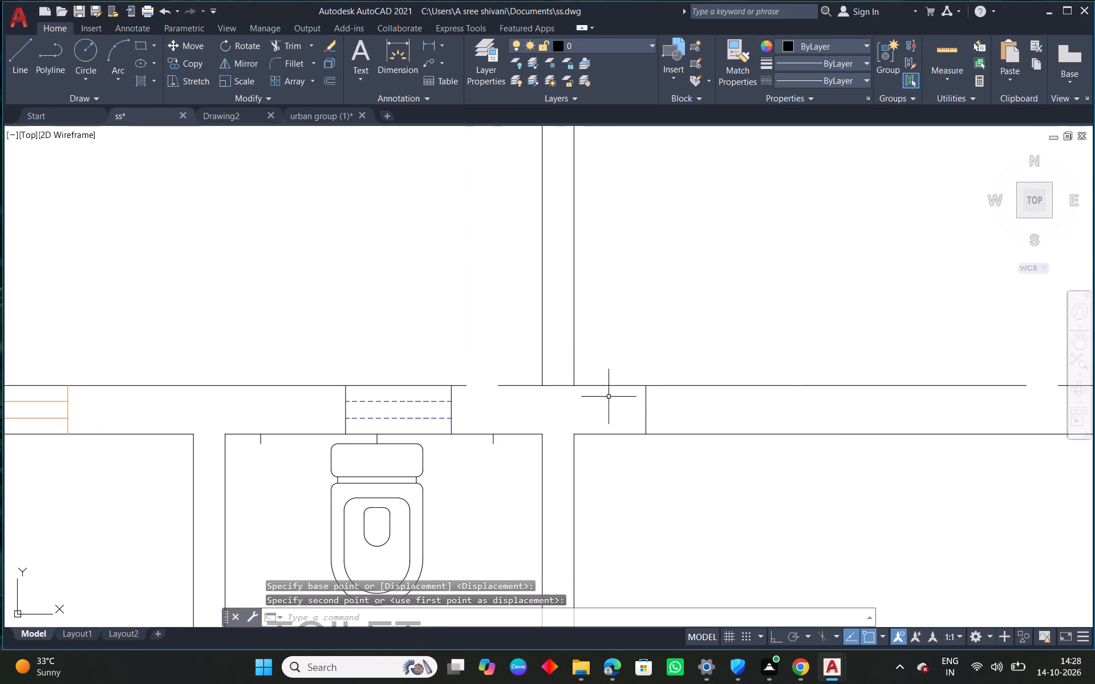
Erase the short cross line left inside the top wall beneath the second flat's balcony.
middle_click_drag(668, 442, 580, 433)
left_click(597, 403)
left_click(524, 402)
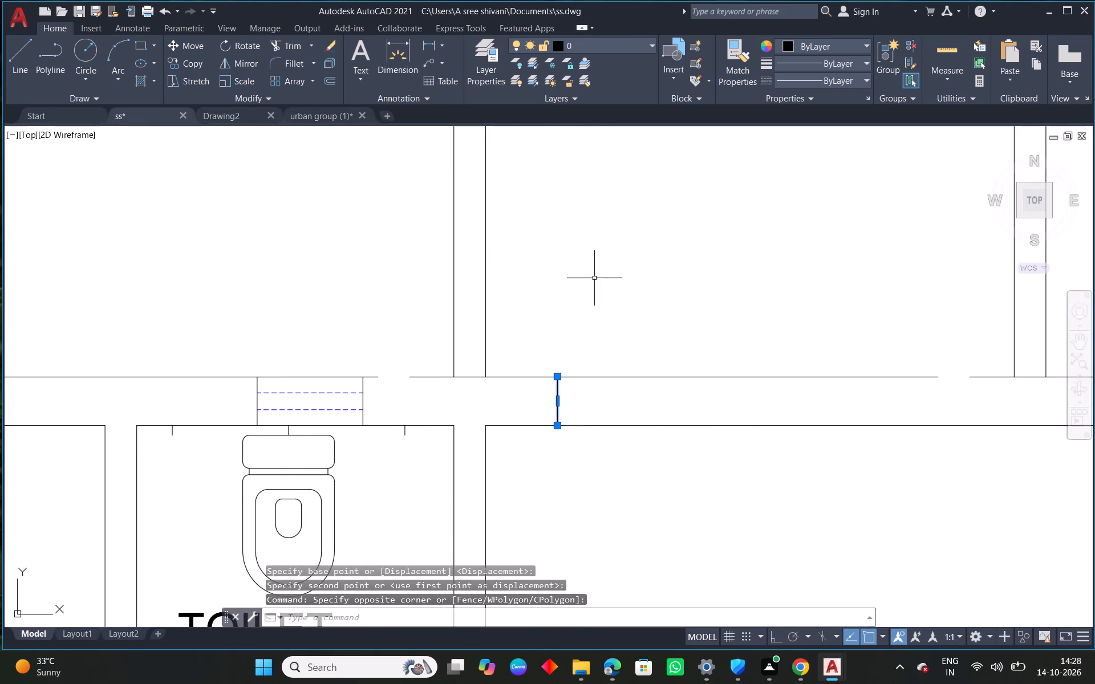
right_click(522, 270)
left_click(571, 385)
Join the two outer top wall line segments across the gap between the toilet window and the balcony.
right_click(379, 340)
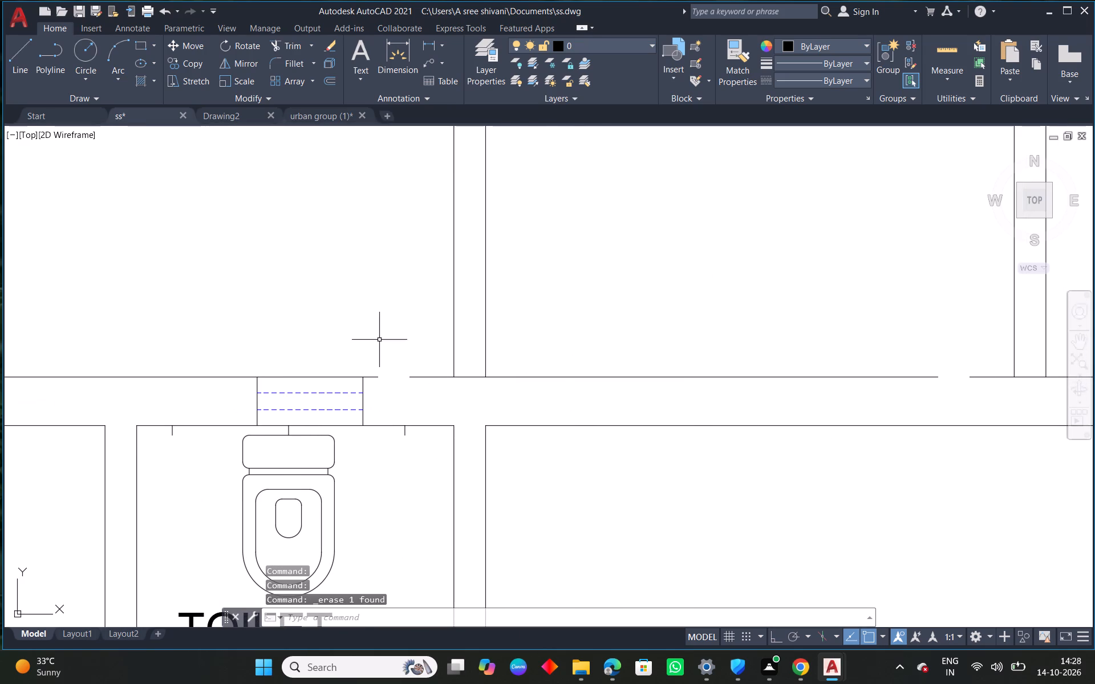
left_click(475, 367)
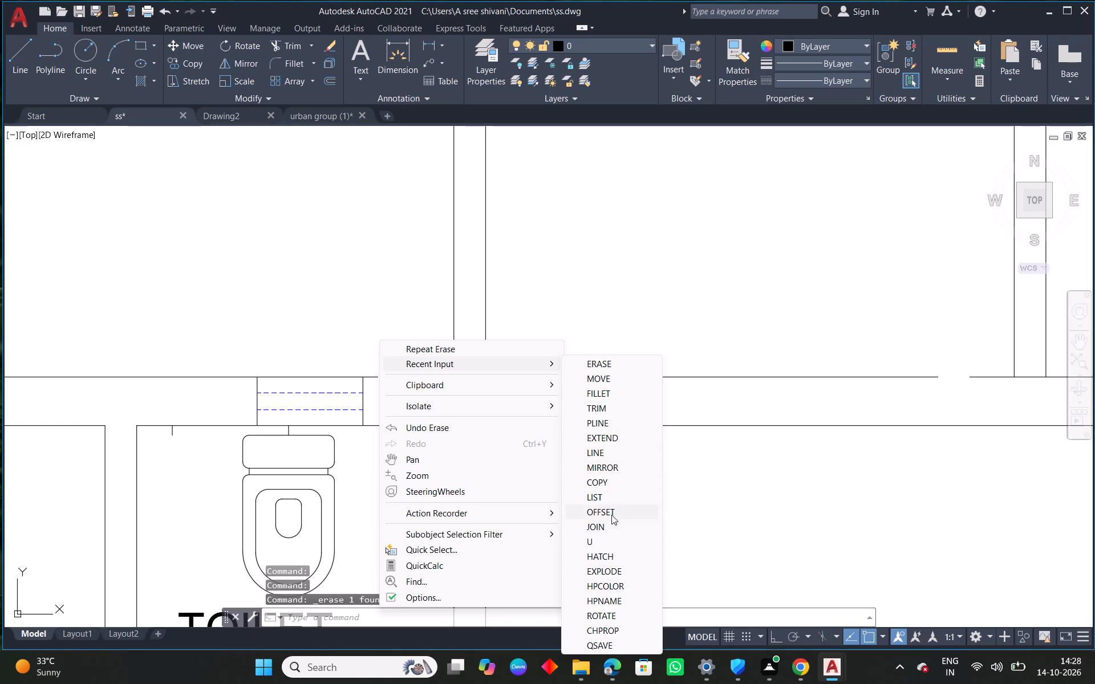
left_click(602, 528)
left_click(431, 377)
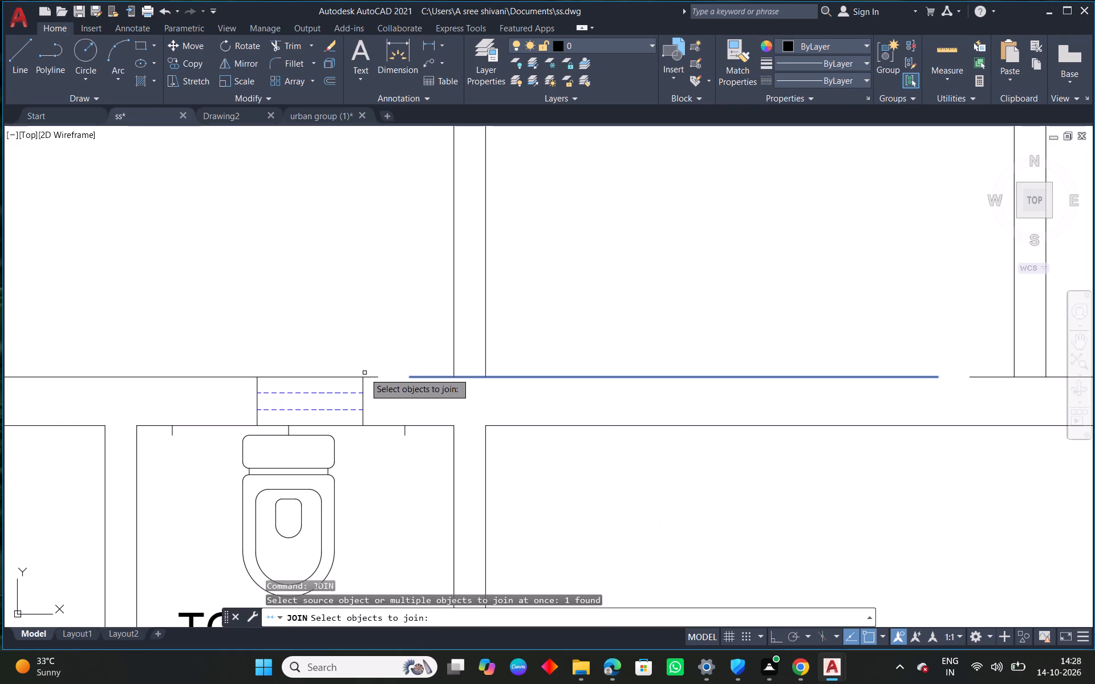
left_click(367, 377)
right_click(367, 377)
Trim the outer top wall line between the two lines of the balcony side wall nearest the toilet.
scroll(426, 392, "down", 1)
scroll(441, 398, "up", 2)
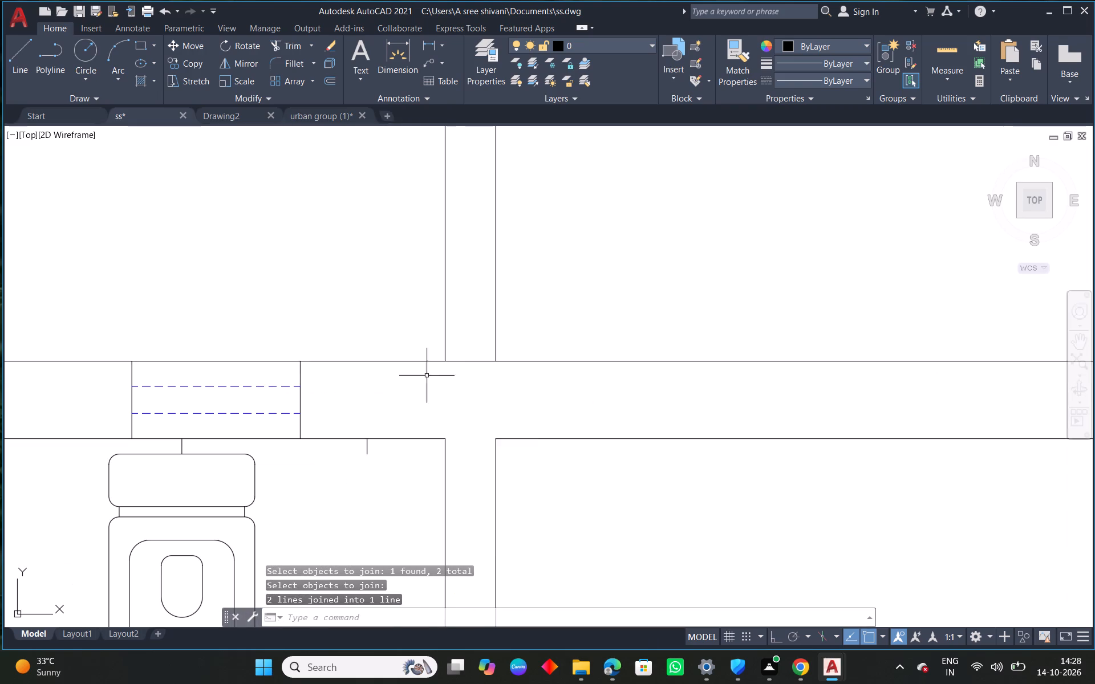
right_click(349, 300)
left_click(431, 323)
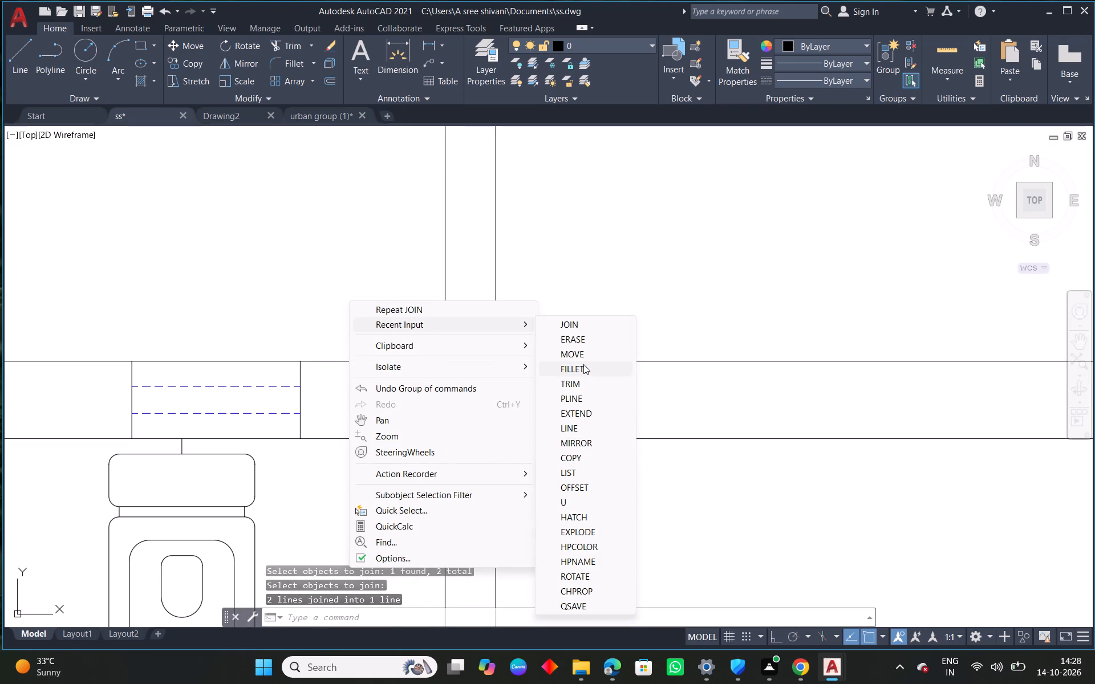
left_click(578, 386)
left_click(464, 364)
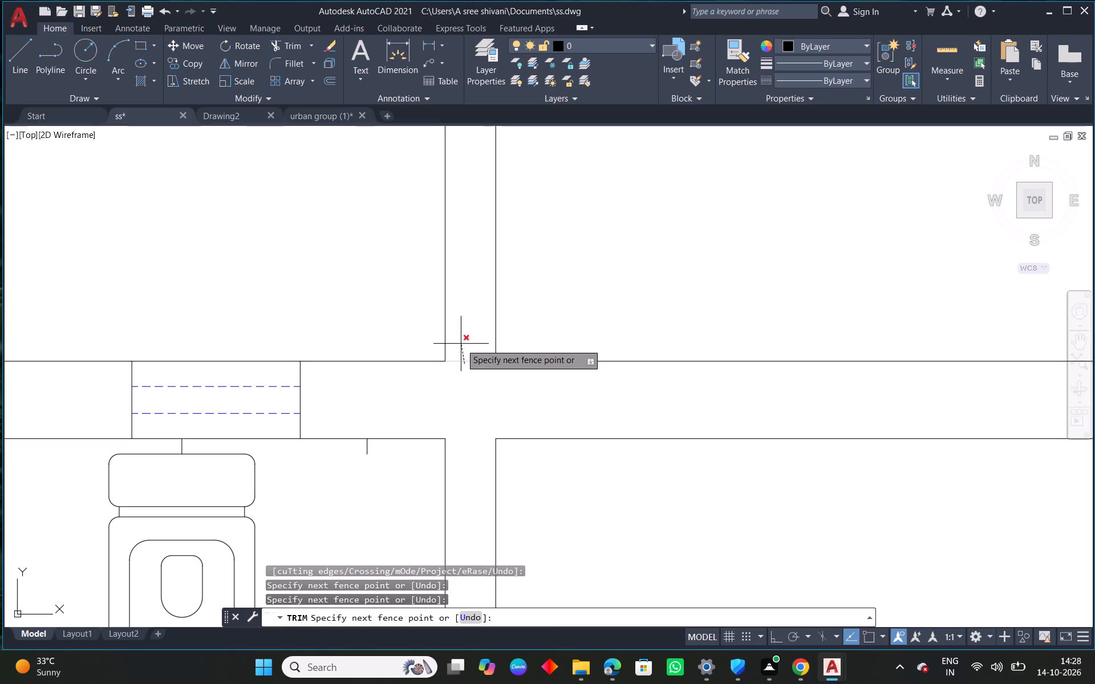
left_click(461, 344)
right_click(461, 344)
left_click(510, 352)
Join the outer top wall line segments across the remaining gap near the balcony's far side wall.
scroll(500, 381, "down", 2)
middle_click_drag(618, 464, 618, 463)
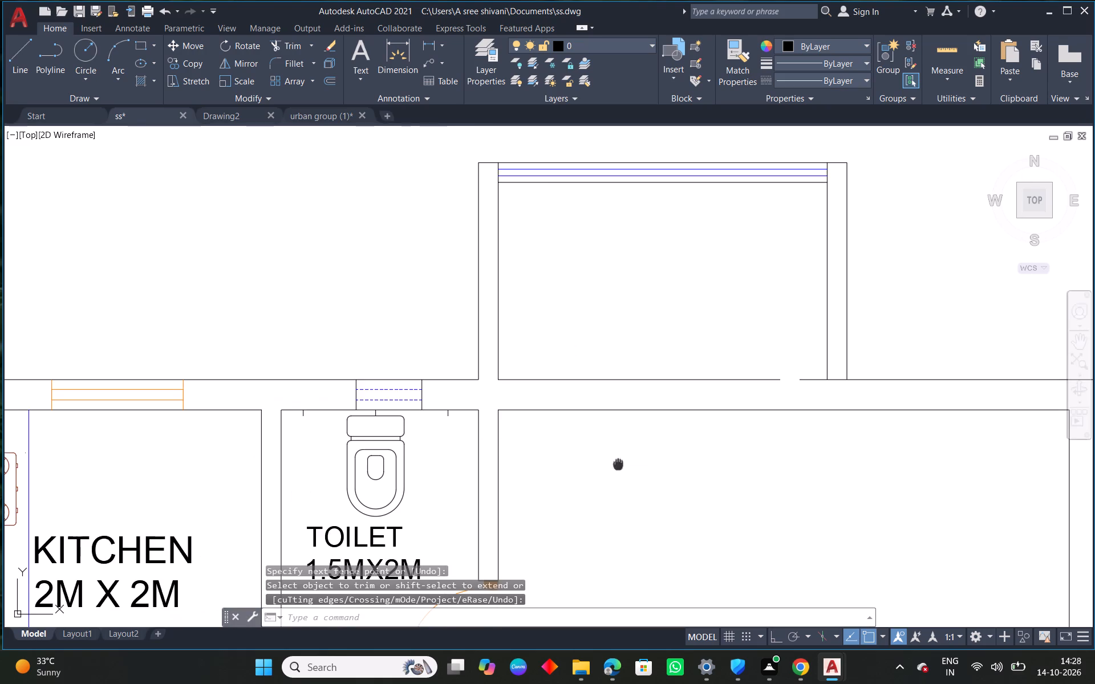
middle_click_drag(618, 463, 475, 439)
right_click(542, 268)
left_click(597, 299)
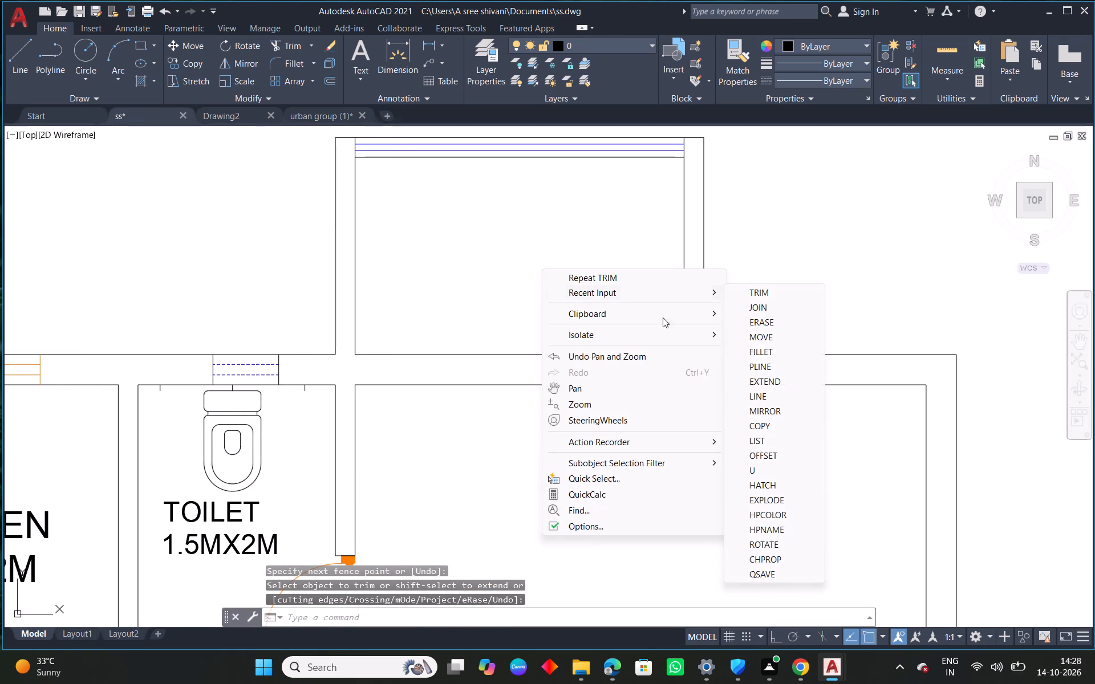
left_click(766, 302)
left_click(628, 352)
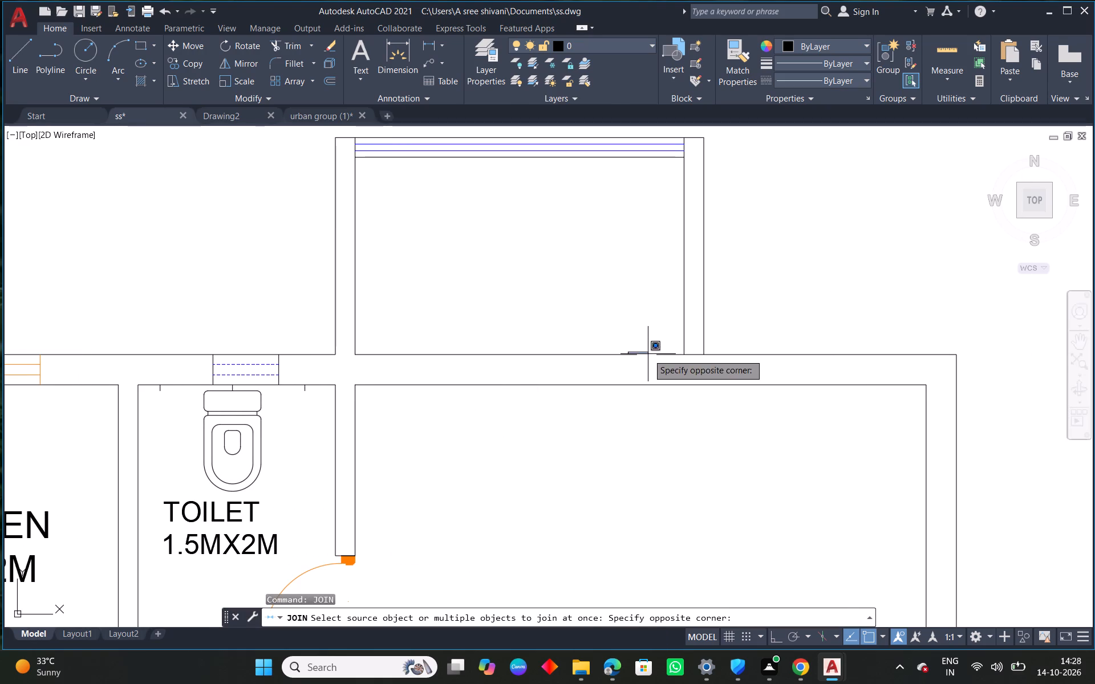
left_click(619, 367)
left_click_drag(660, 341, 658, 353)
left_click(598, 371)
right_click(599, 360)
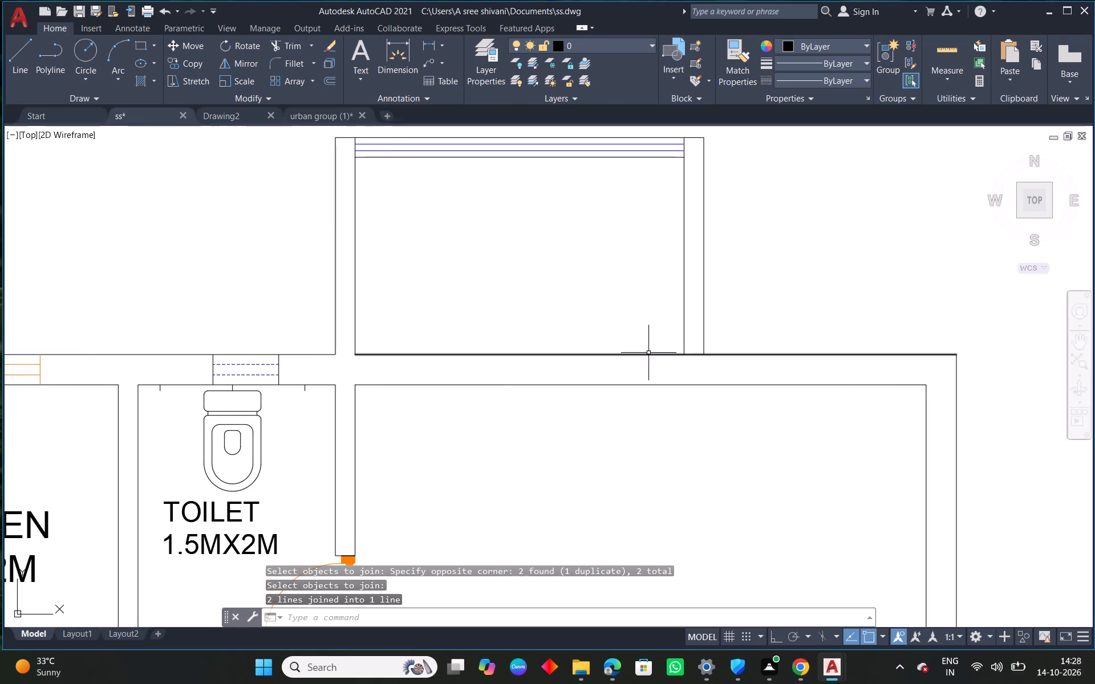
Trim the outer top wall line between the two lines of the balcony's far side wall.
right_click(595, 308)
left_click(639, 336)
left_click(800, 354)
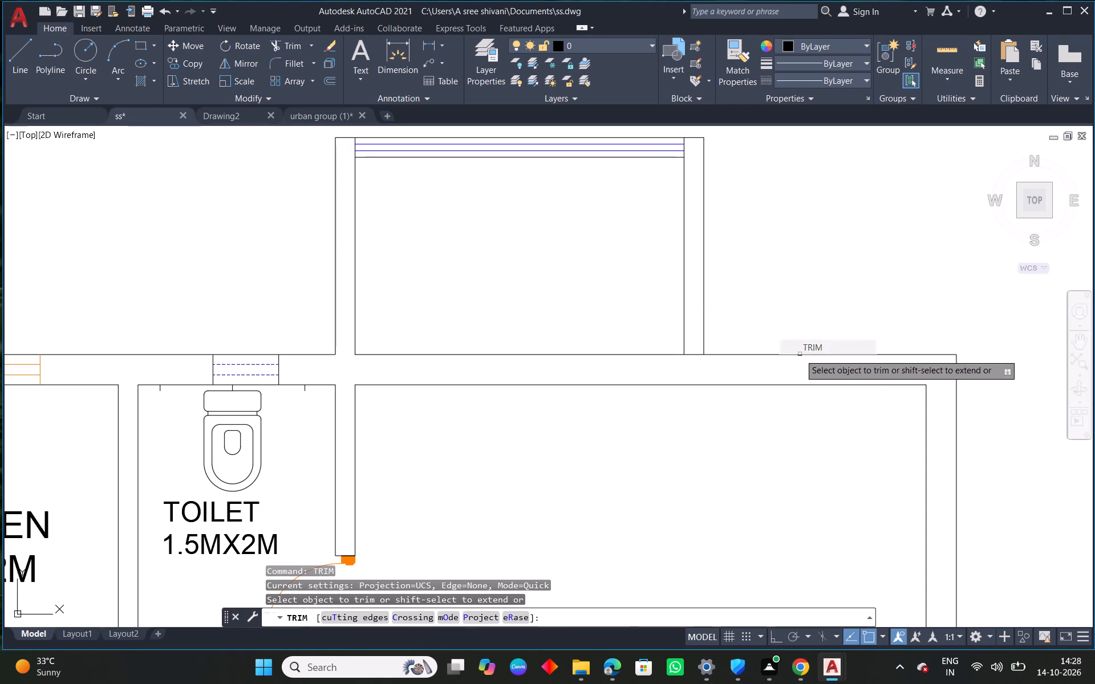
left_click(691, 354)
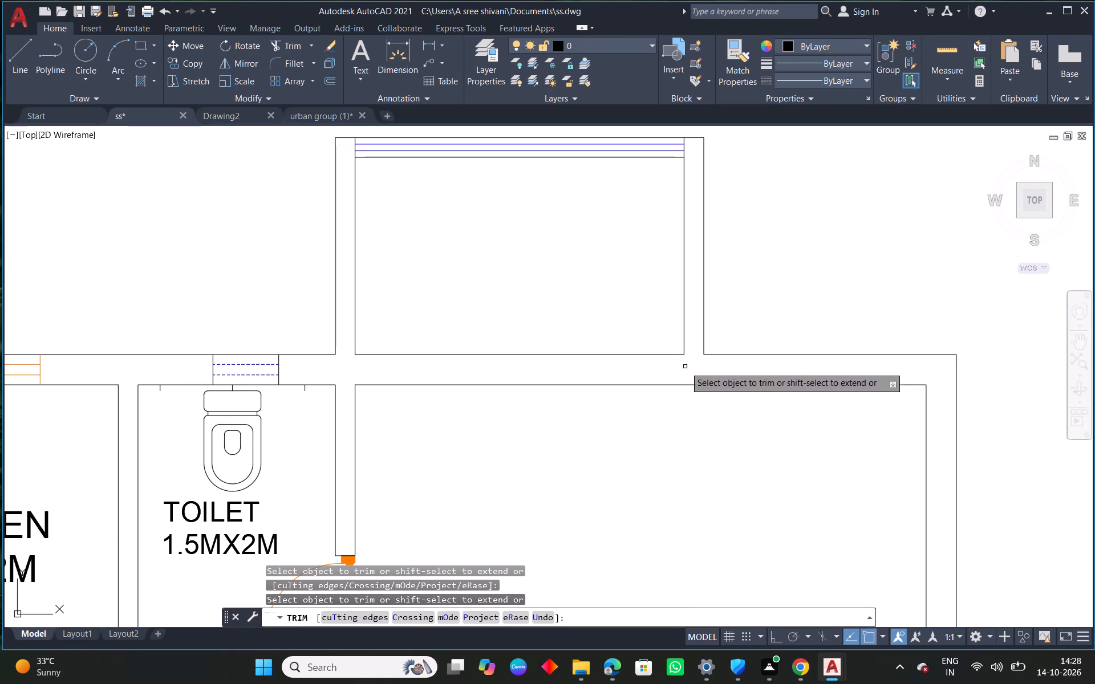
scroll(653, 361, "down", 2)
middle_click_drag(656, 431, 686, 406)
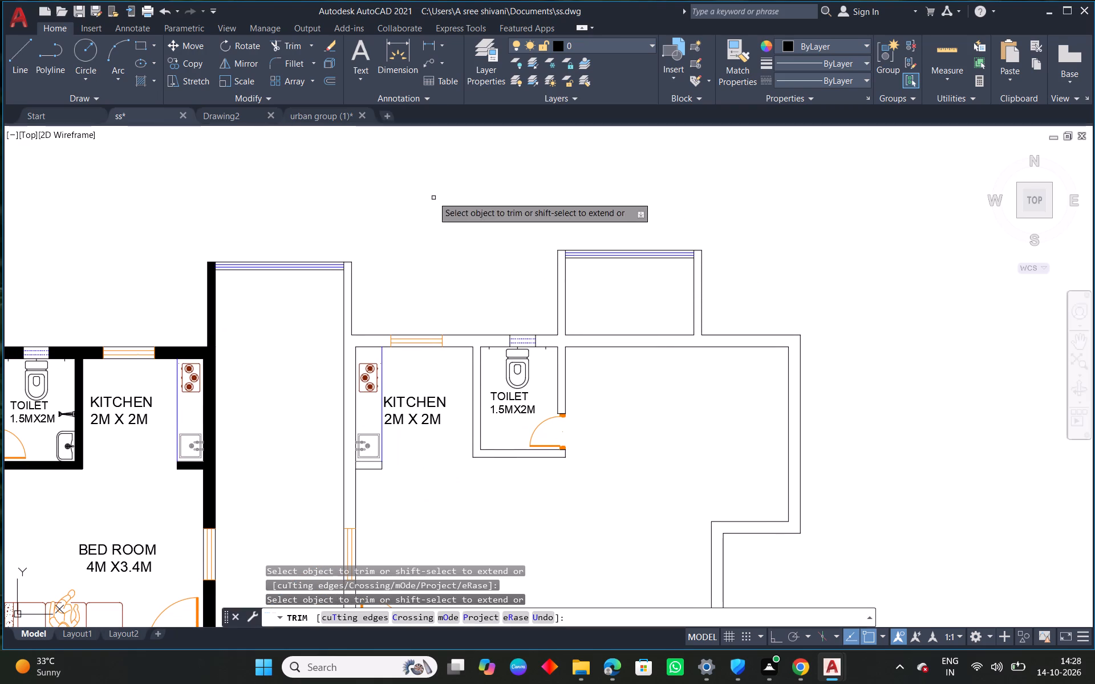
right_click(433, 197)
left_click(465, 204)
Draw a line across the top wall's thickness, joining the toilet's door-side wall line to the balcony's inner side wall line.
middle_click_drag(660, 394, 693, 335)
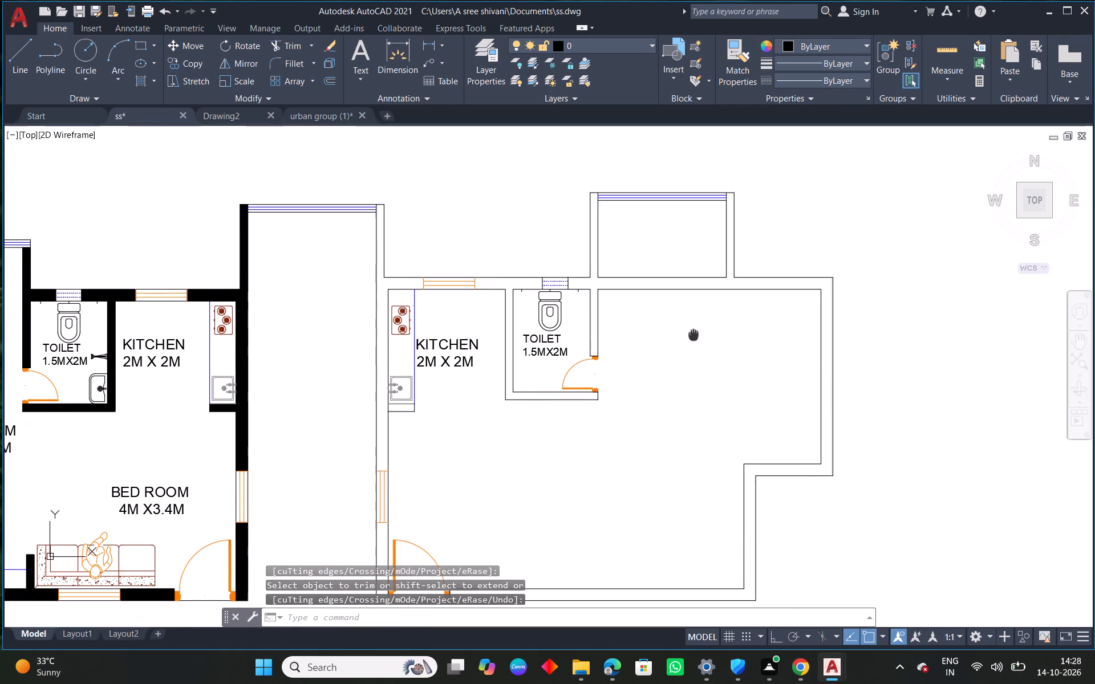
middle_click_drag(693, 335, 699, 326)
scroll(664, 312, "up", 1)
middle_click_drag(704, 321, 654, 371)
scroll(544, 301, "up", 2)
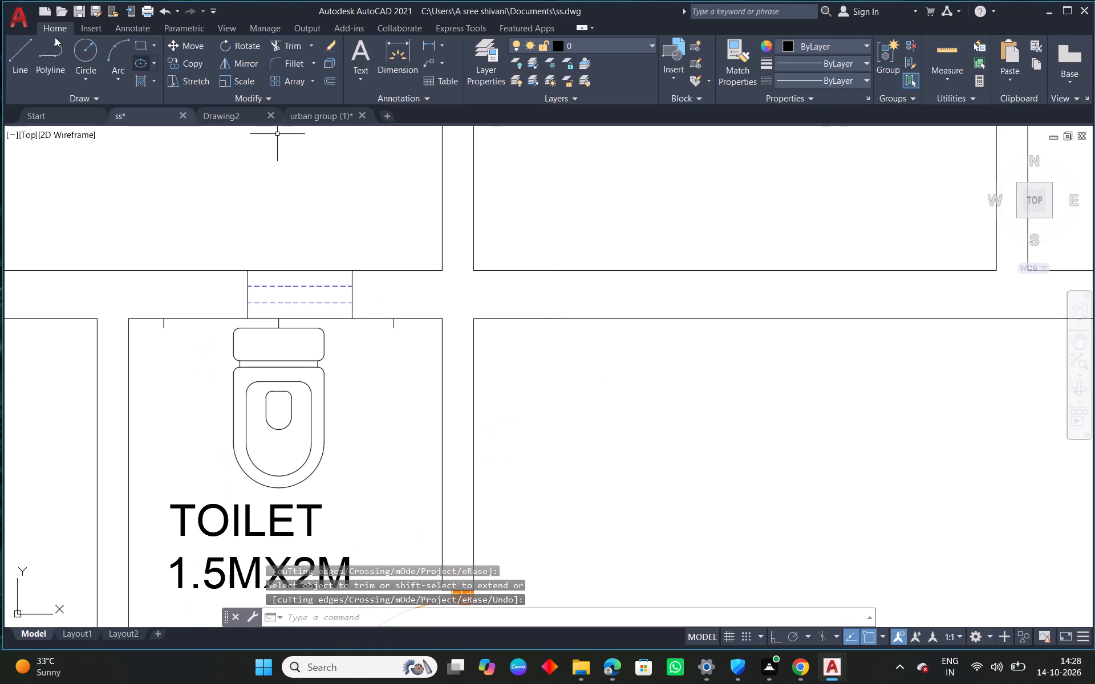
left_click(19, 51)
left_click(473, 321)
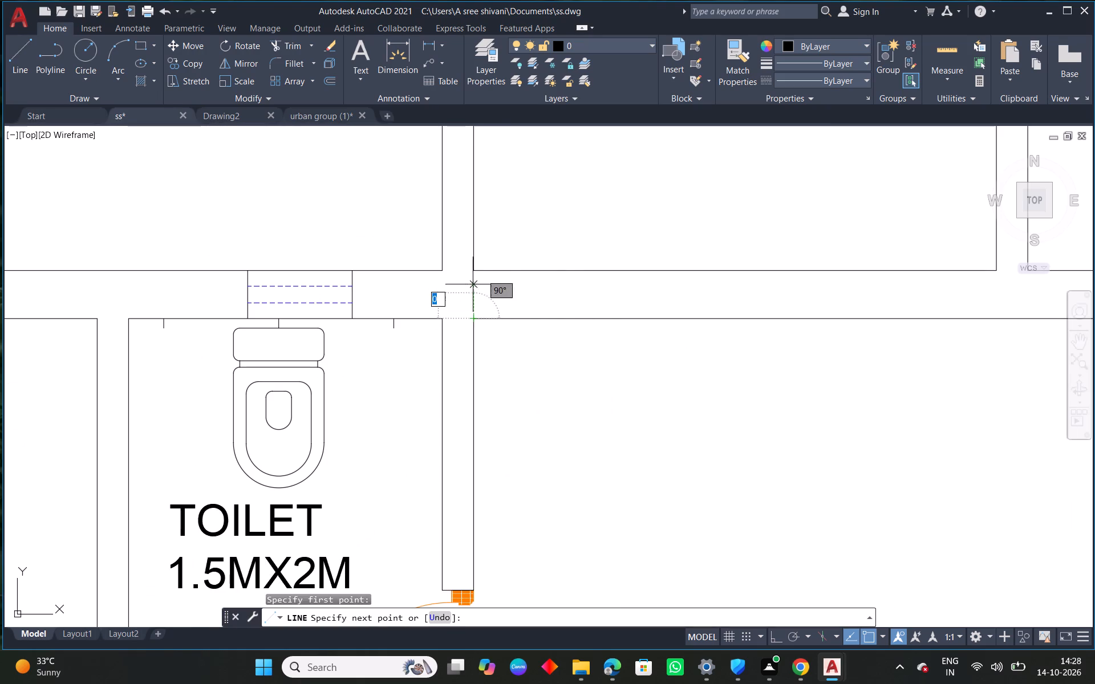
left_click(474, 267)
right_click(474, 267)
left_click(515, 276)
Offset the new cross line 0.7 along the top wall, away from the toilet, to mark the balcony opening's far jamb.
right_click(516, 263)
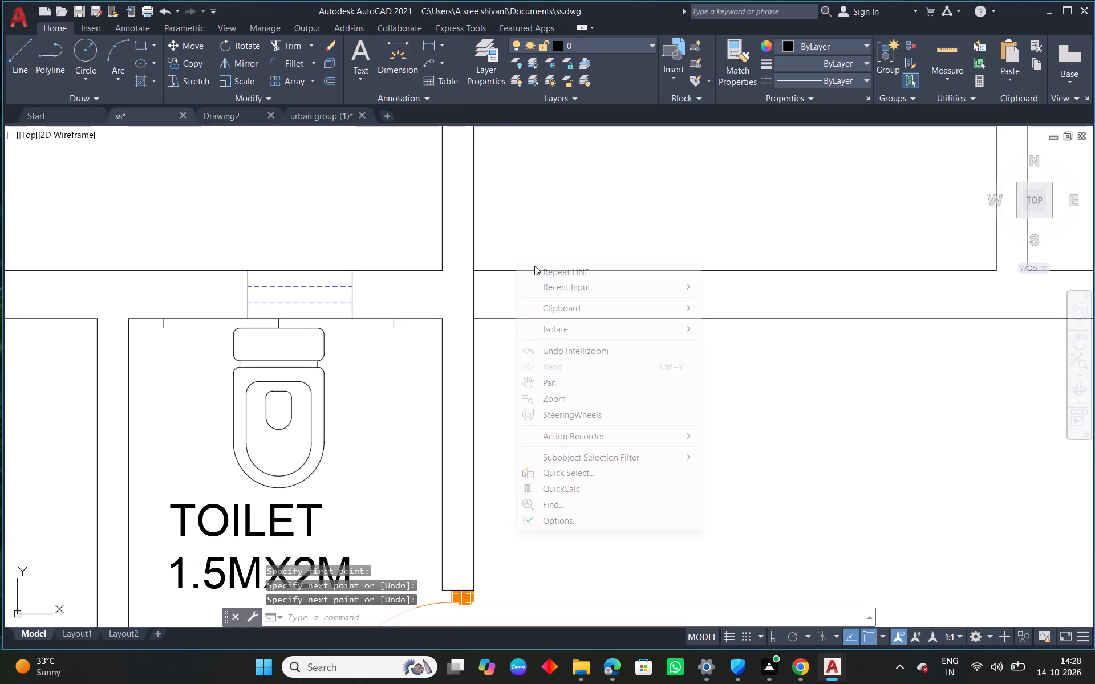
left_click(585, 283)
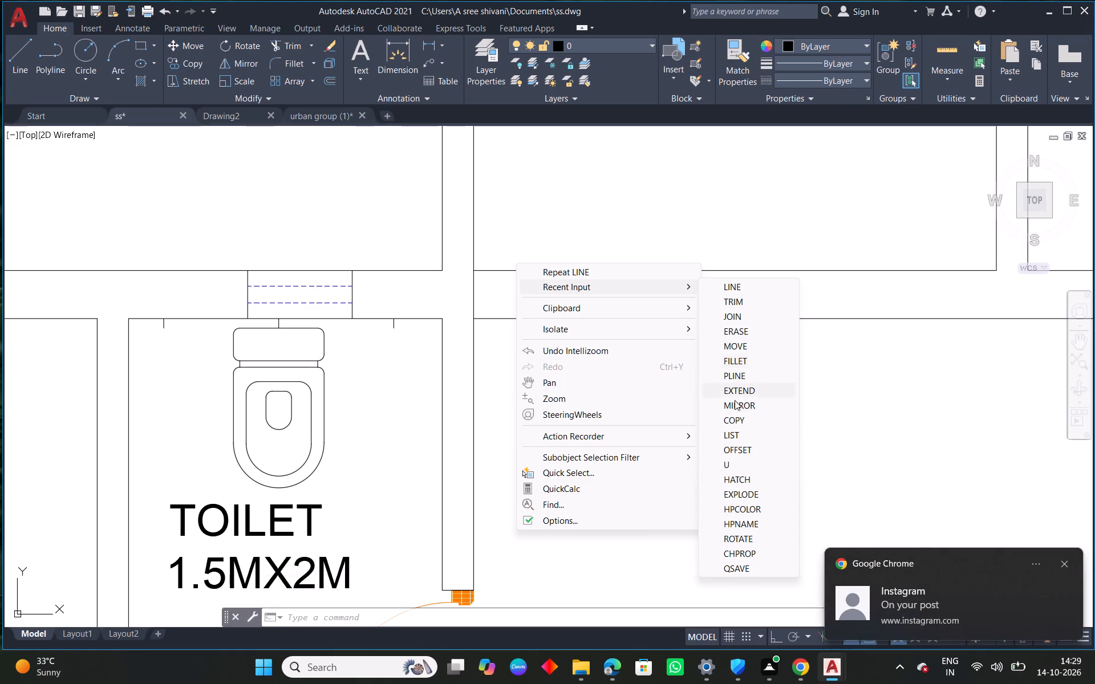
left_click(748, 449)
type("0.7")
key("Return")
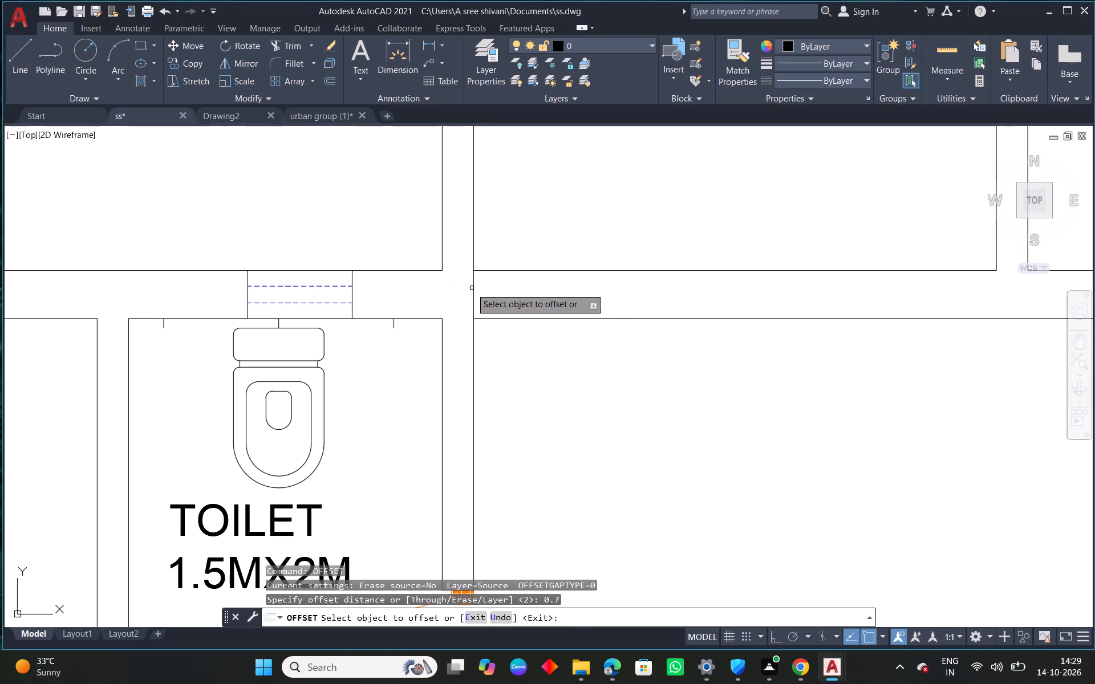
left_click(474, 295)
left_click(567, 300)
right_click(567, 300)
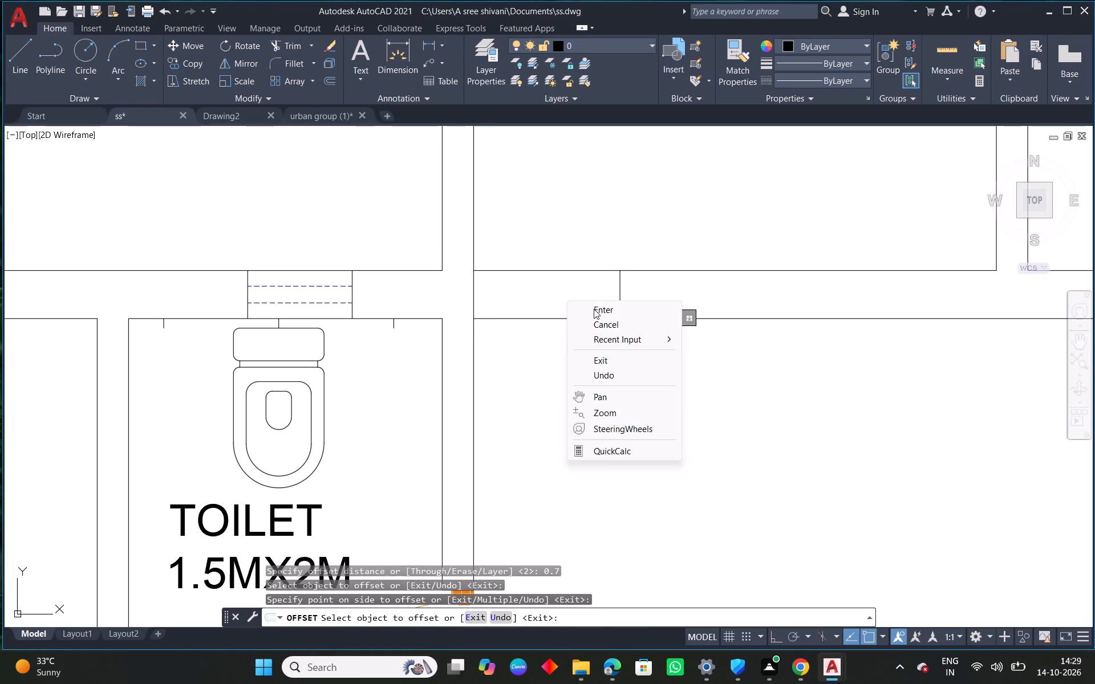
left_click(594, 309)
Trim both top wall lines between the toilet-side wall and the offset jamb line to open the balcony doorway.
right_click(575, 286)
left_click(653, 316)
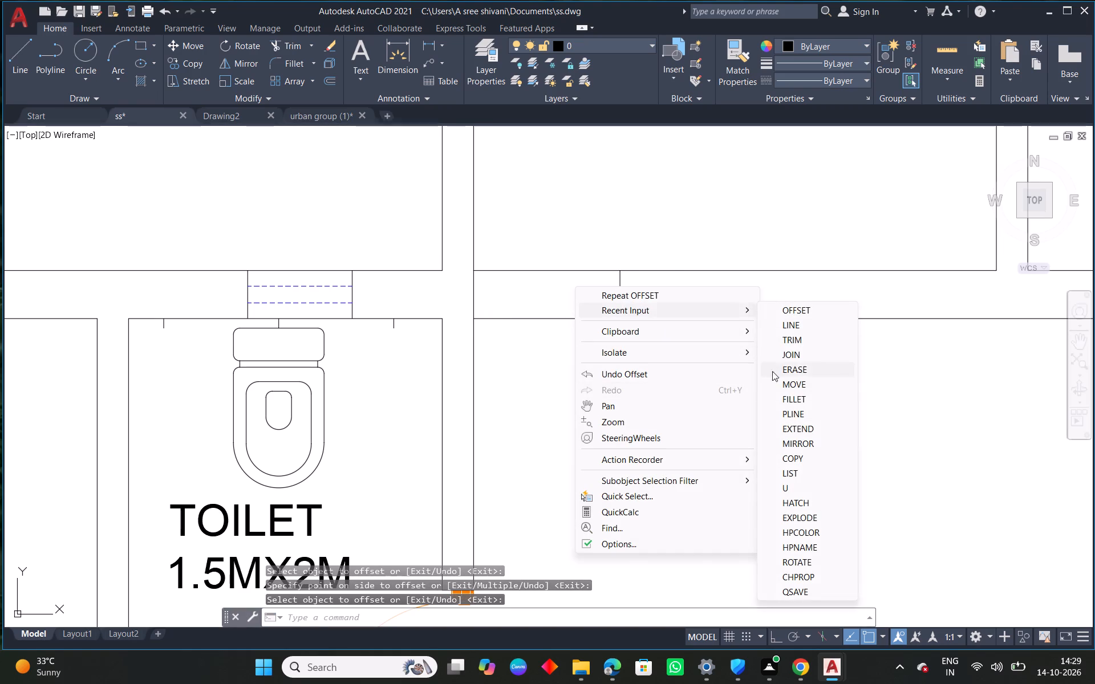
left_click(788, 344)
left_click_drag(551, 347, 535, 233)
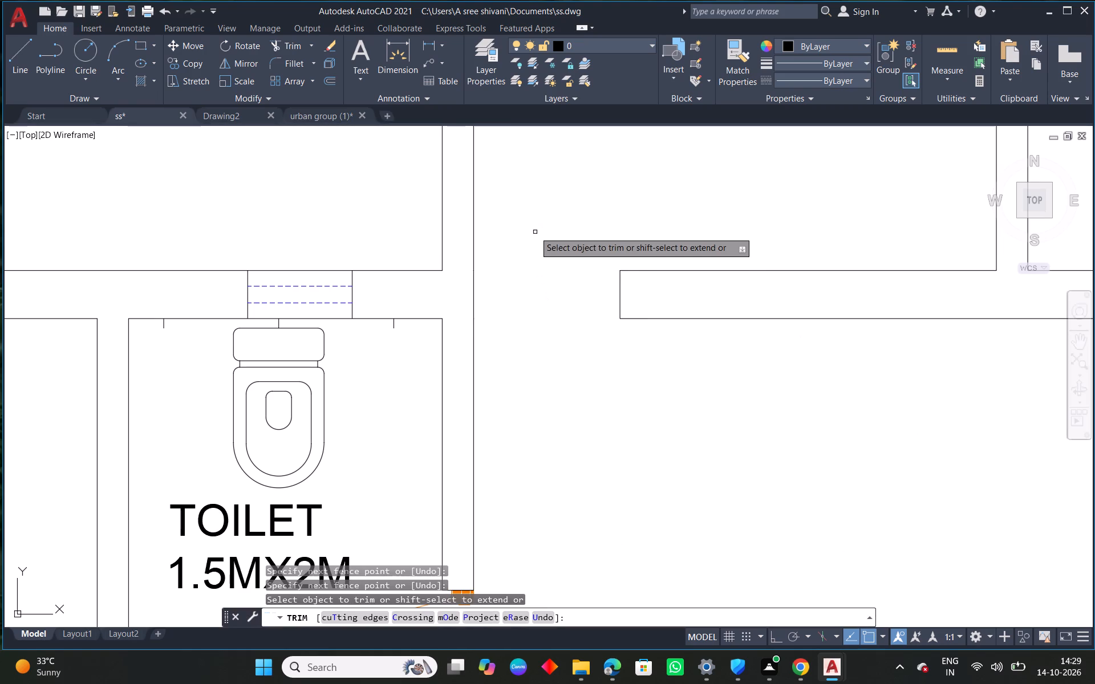
right_click(534, 231)
left_click(581, 242)
Copy the sofa with the seated person from the furnished flat into the second flat, near its bottom wall beside the entrance door.
scroll(611, 313, "down", 3)
middle_click_drag(770, 377, 609, 342)
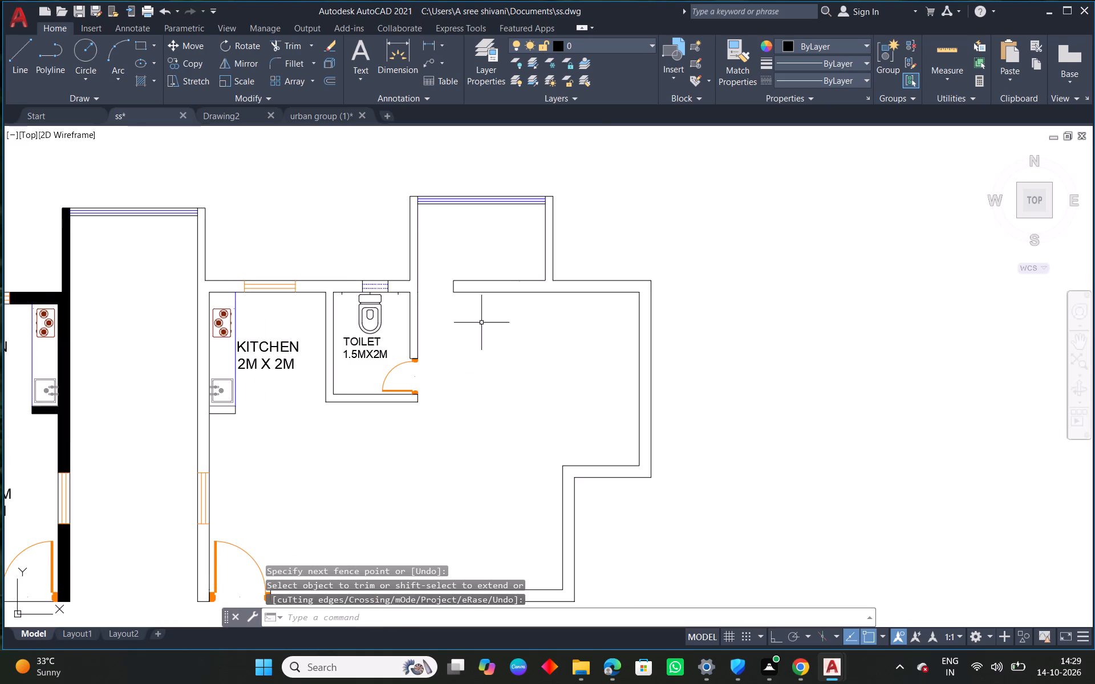
scroll(469, 310, "up", 1)
scroll(467, 322, "down", 1)
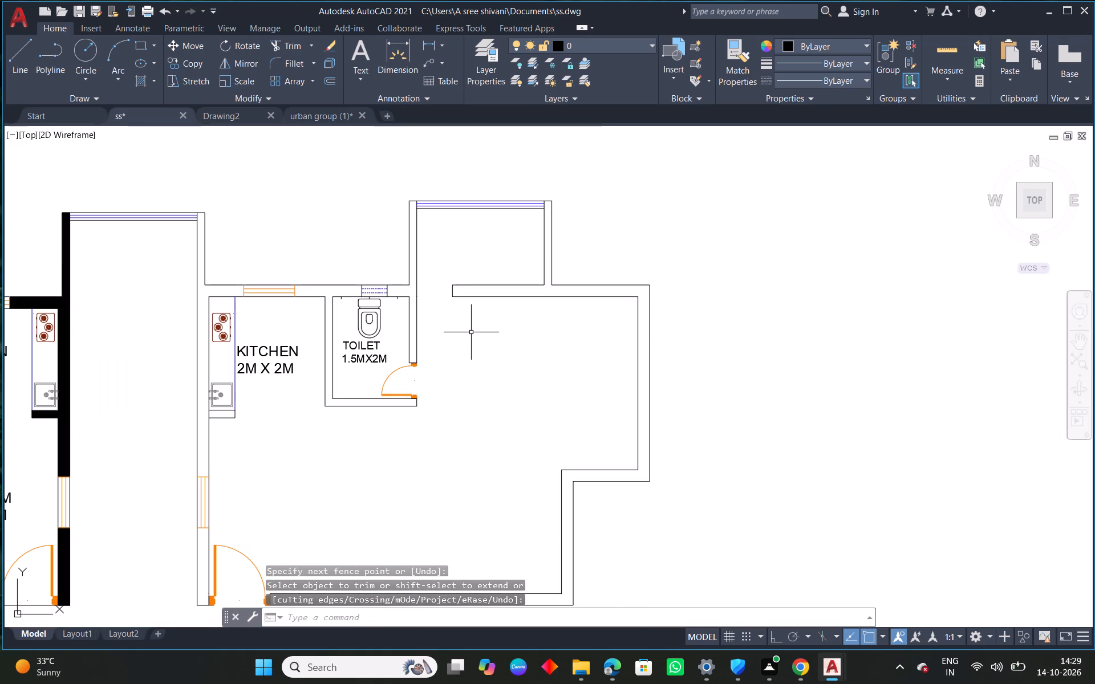
middle_click_drag(521, 401, 496, 372)
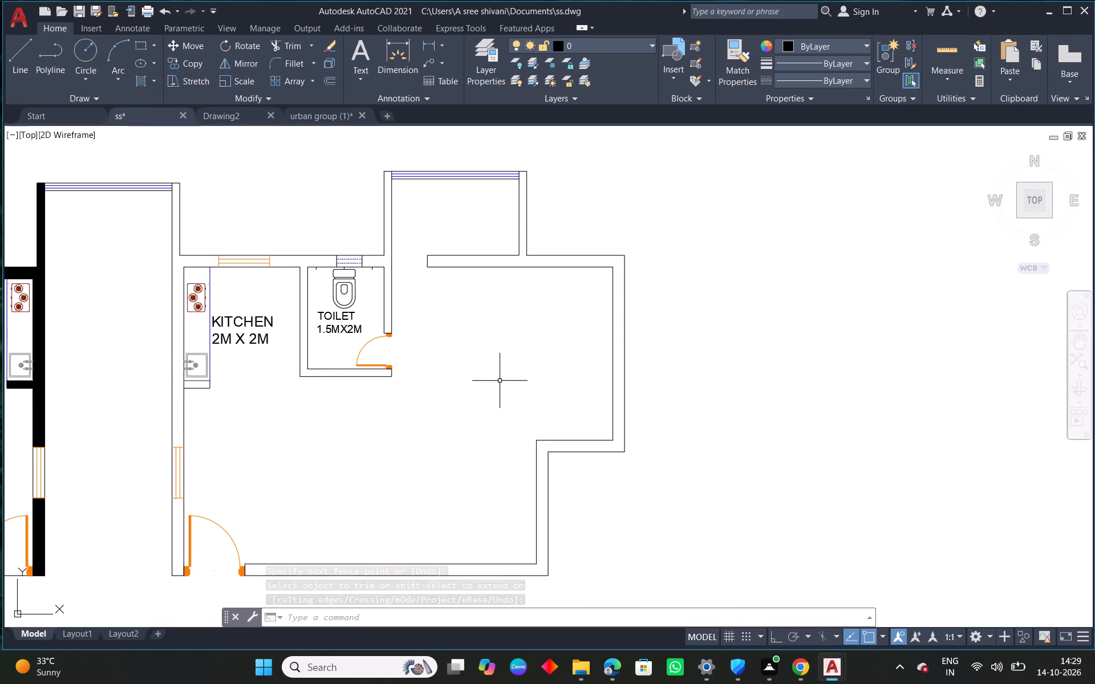
scroll(509, 394, "down", 1)
middle_click_drag(518, 437, 749, 291)
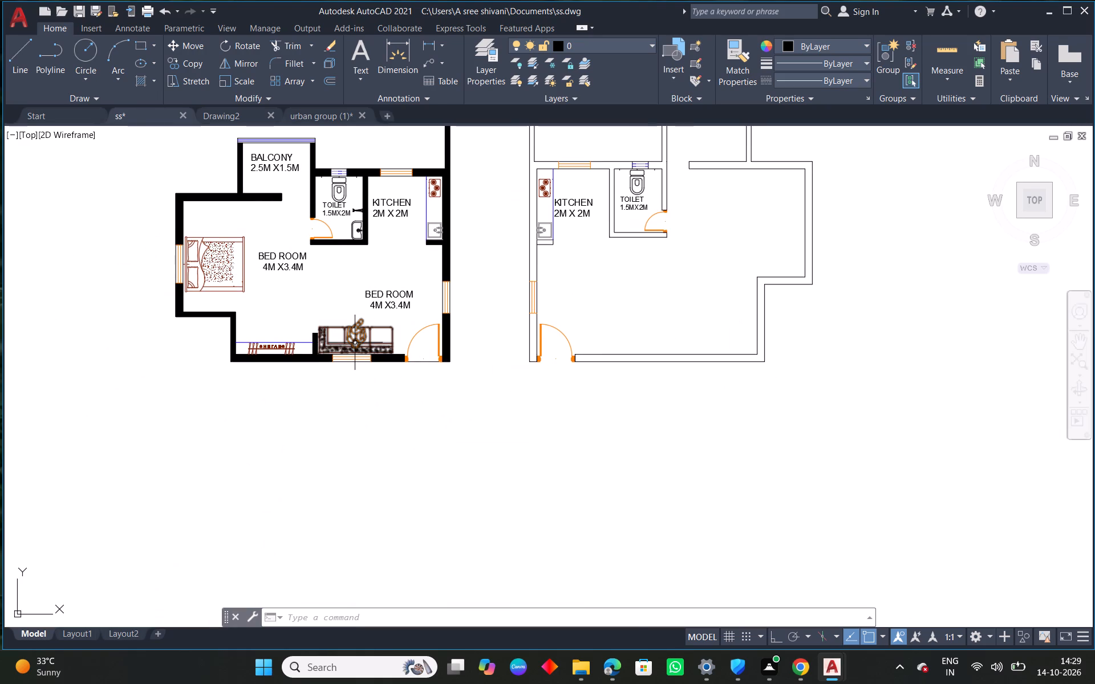
left_click(355, 343)
type("co")
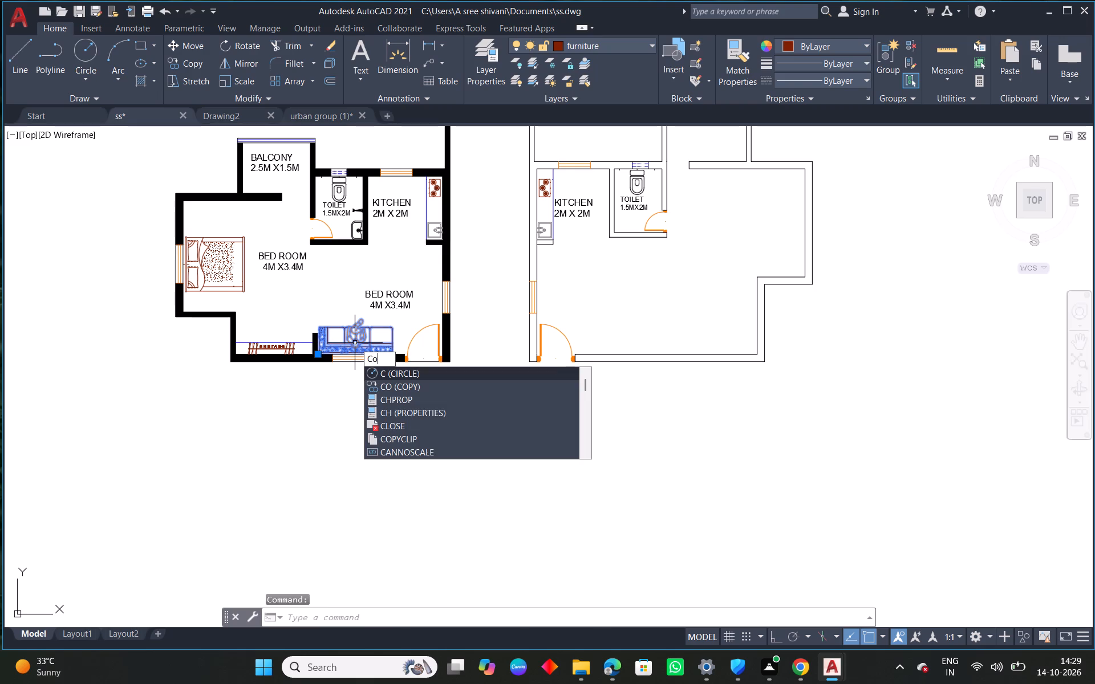
key("space")
left_click(355, 343)
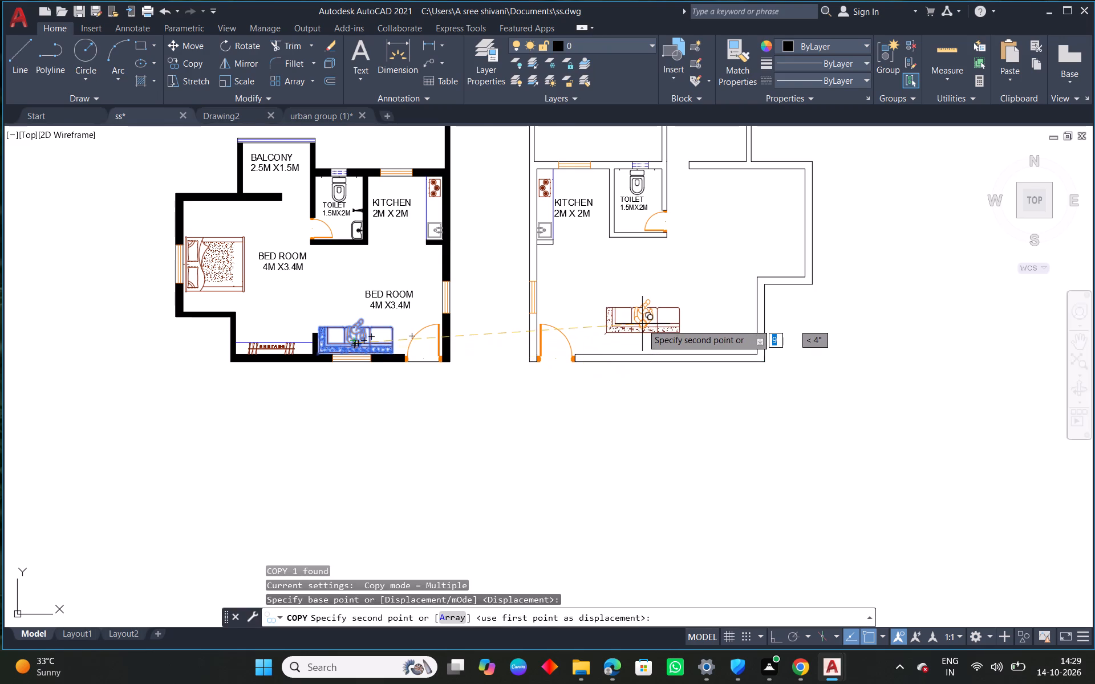
scroll(642, 324, "up", 2)
left_click(610, 353)
key("Escape")
Mirror the copied sofa about a horizontal line along its back edge, erasing the source, and select the mirrored sofa.
left_click(610, 353)
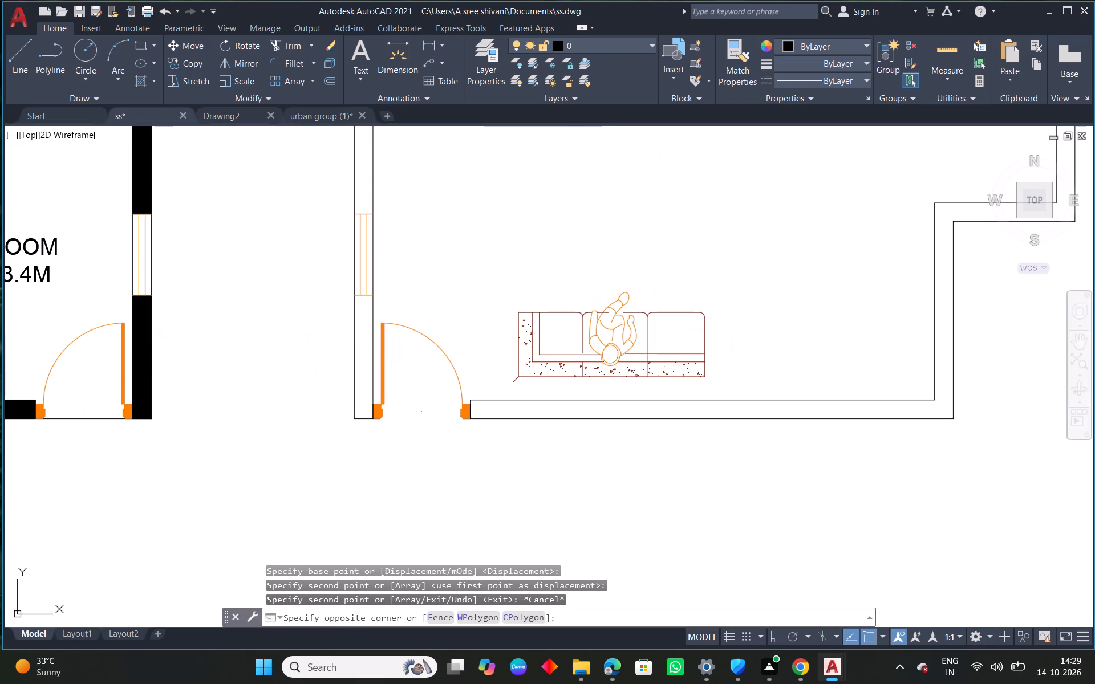
left_click(597, 364)
type("mi")
key("space")
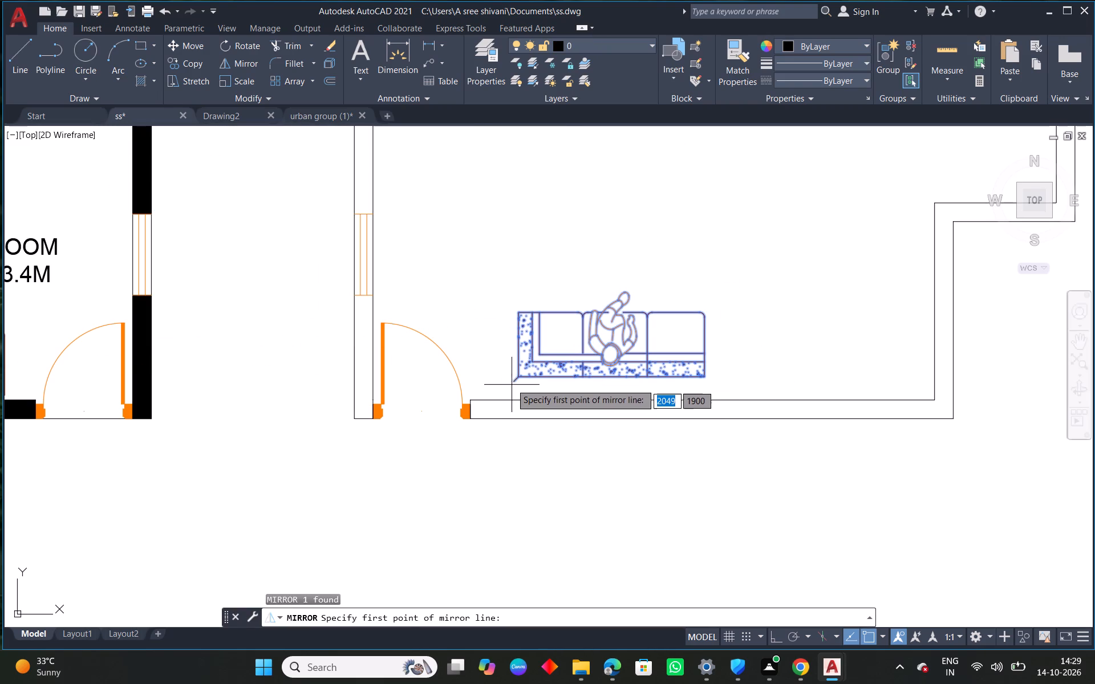
left_click(523, 373)
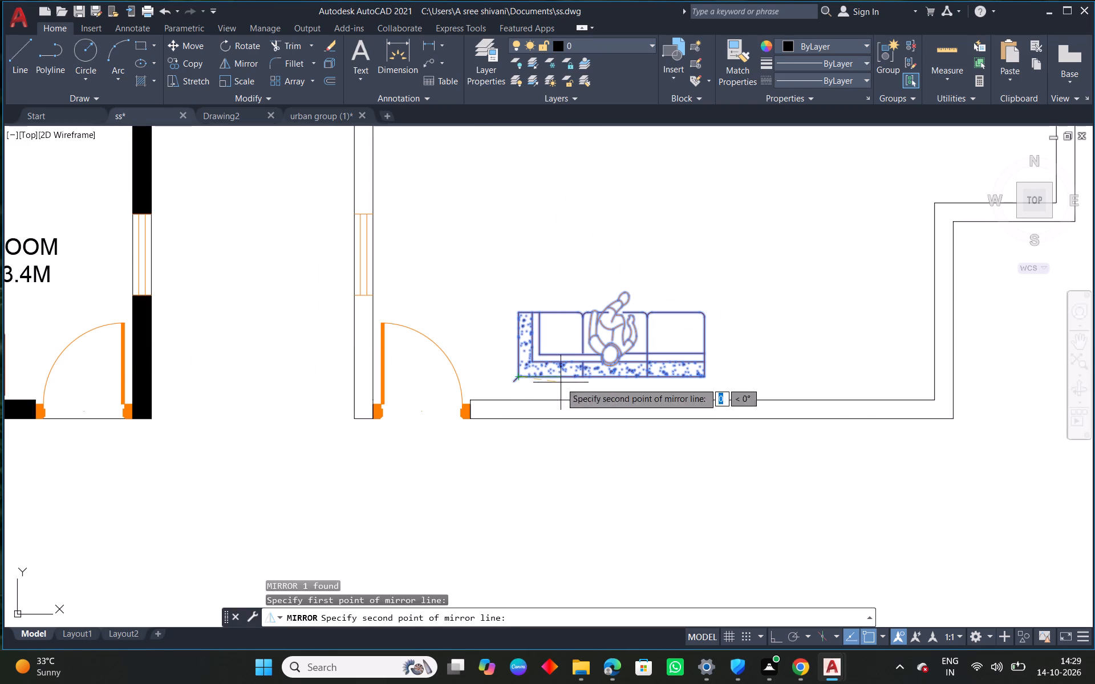
left_click(707, 378)
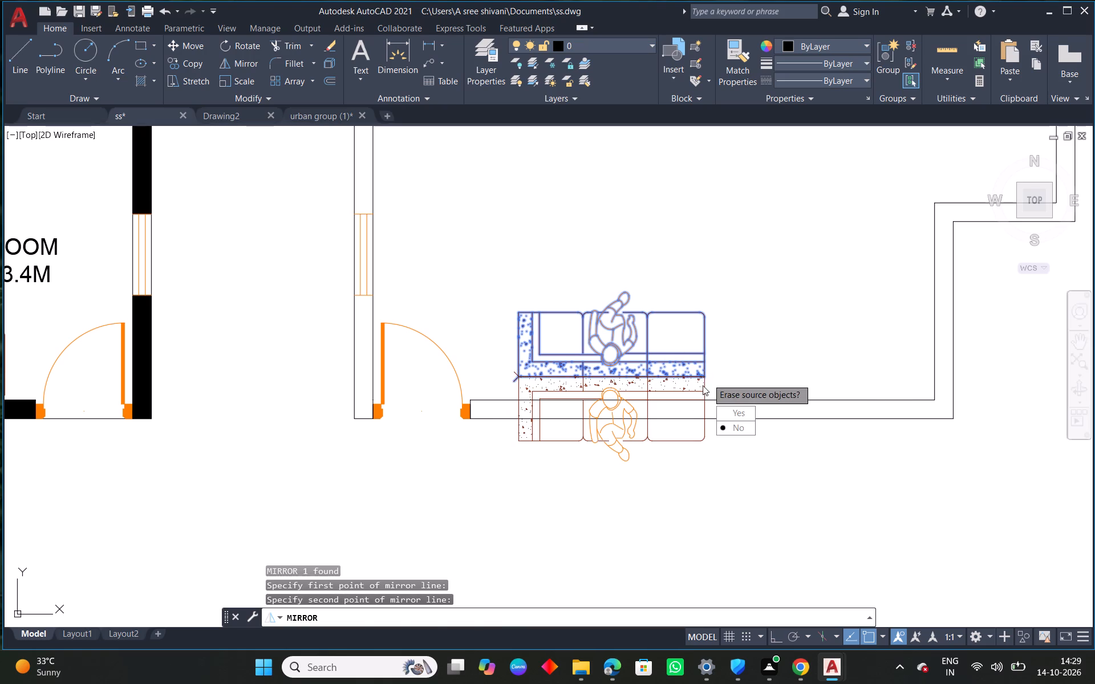
left_click_drag(723, 415, 707, 378)
left_click(628, 384)
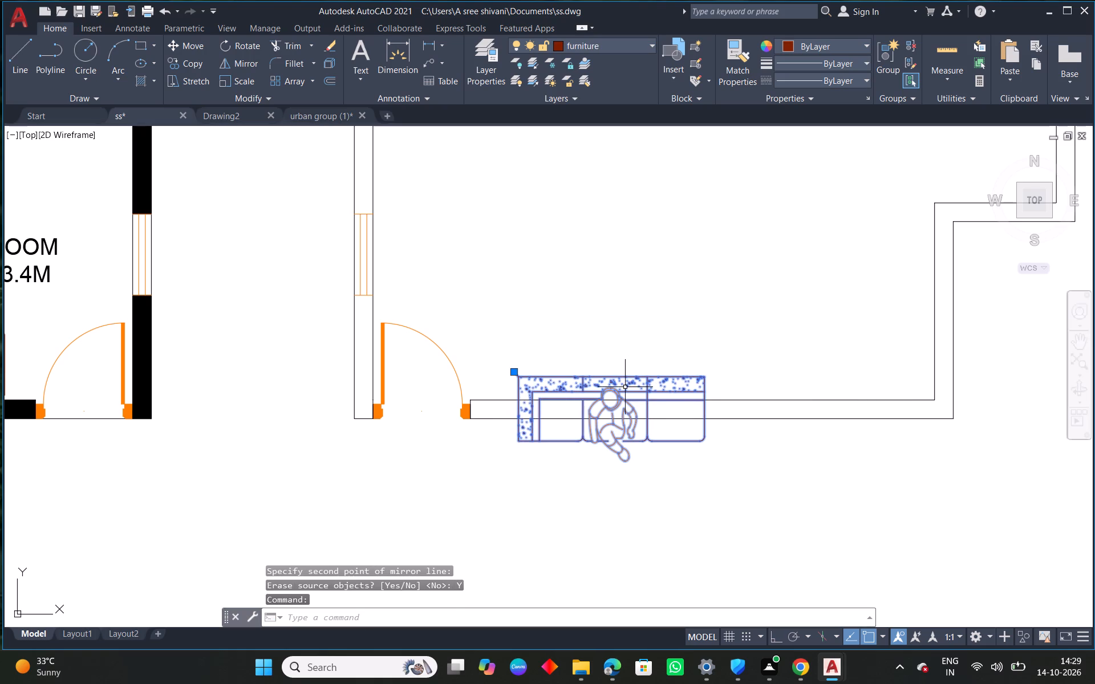
Undo the last mirror of the copied sofa.
key("Escape")
key("ctrl+z")
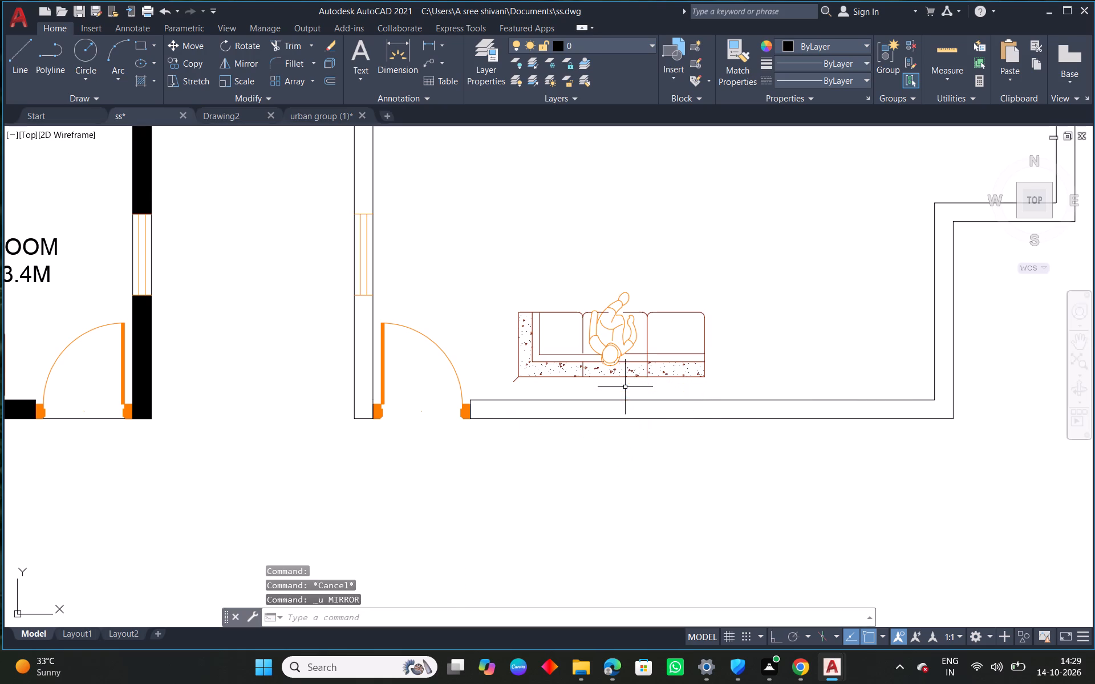
Mirror the copied sofa about a vertical line along its open end, erasing the source.
left_click(617, 370)
right_click(459, 293)
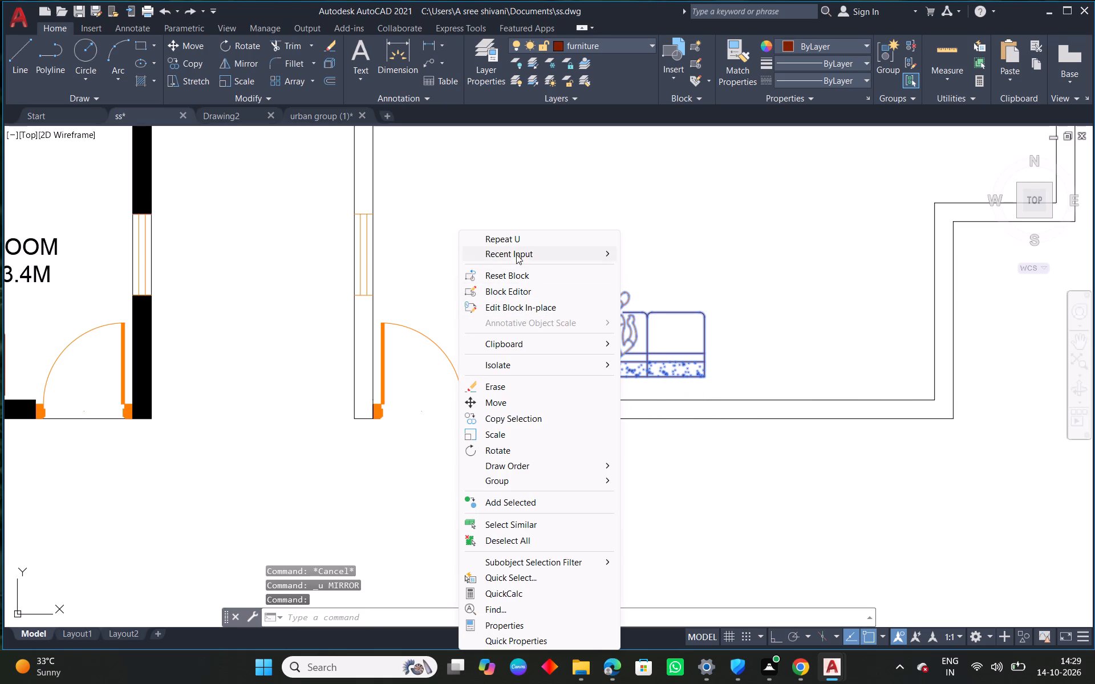
left_click(516, 254)
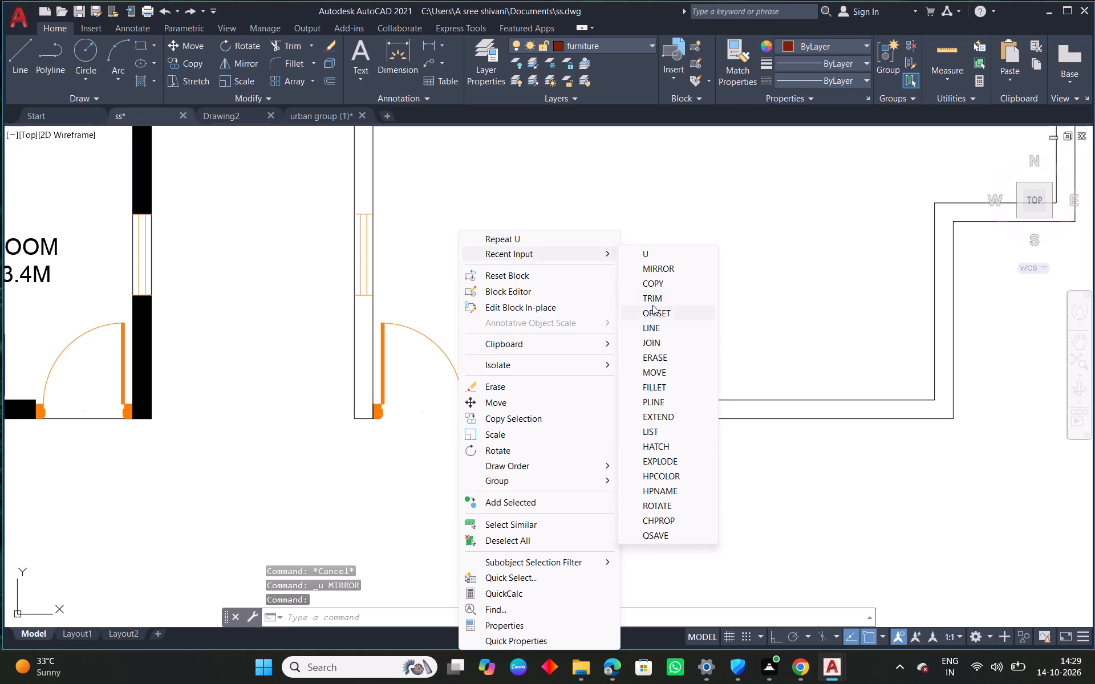
left_click(655, 265)
left_click_drag(708, 378, 709, 372)
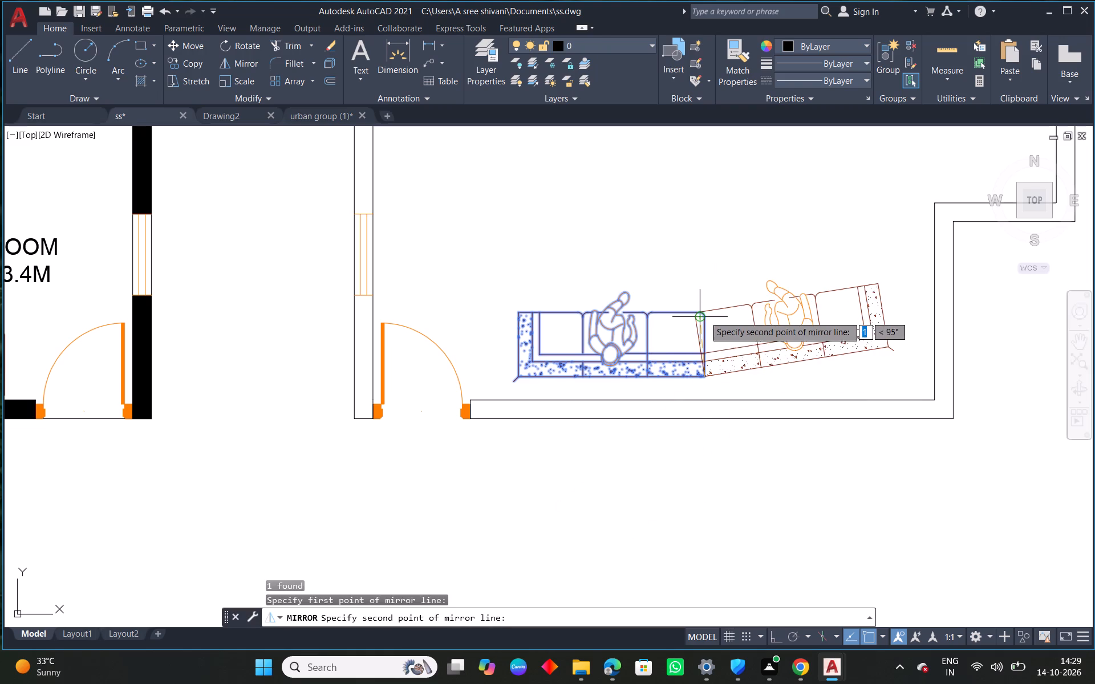
left_click(708, 315)
left_click_drag(729, 347, 708, 315)
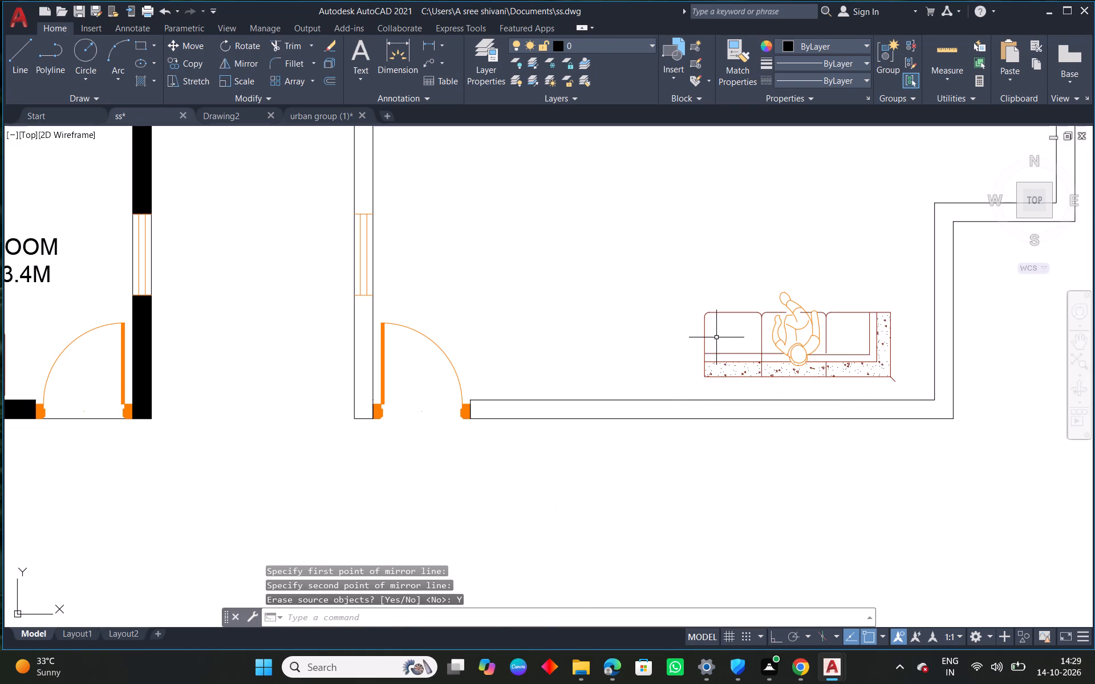
Move the mirrored sofa by its corner grip against the bottom wall's inner line, beside the entrance door.
left_click(716, 337)
left_click(686, 355)
left_click(894, 381)
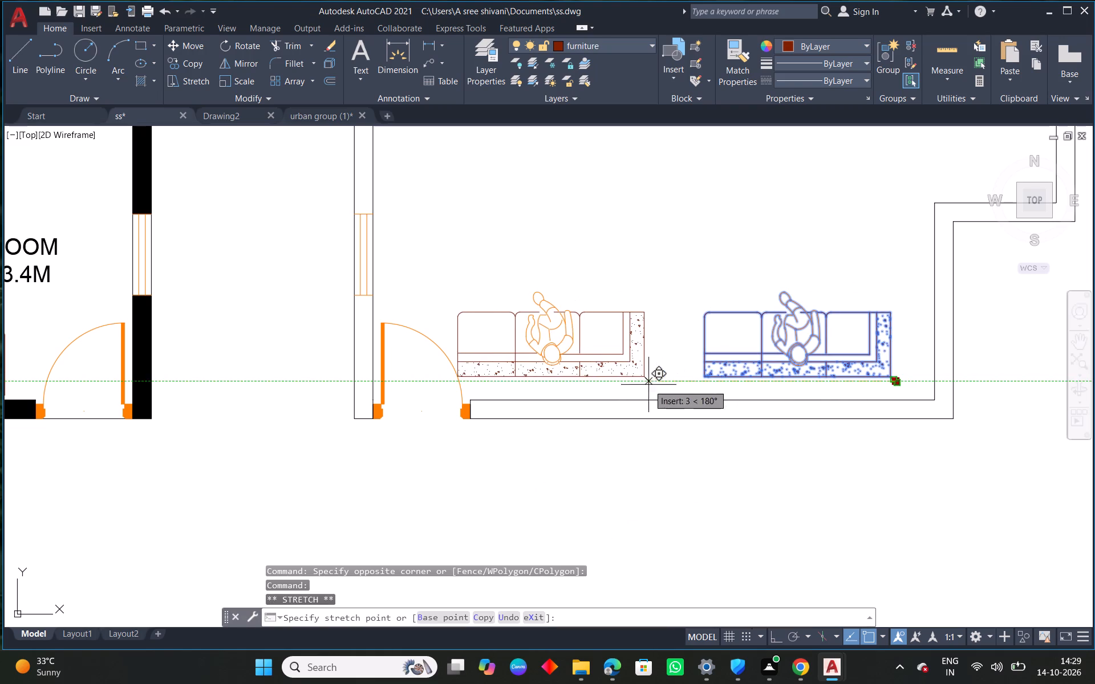
left_click(676, 400)
scroll(633, 373, "down", 2)
middle_click_drag(694, 350, 627, 360)
key("Escape")
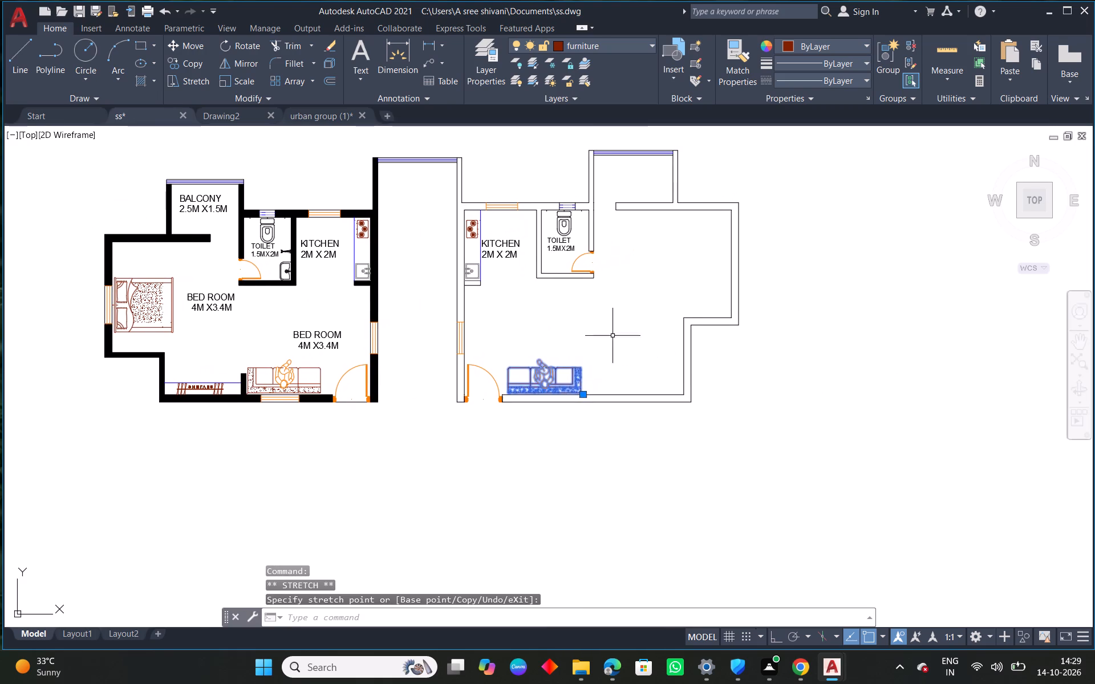
Extend the toilet's door-side wall lines upward to meet the balcony's side wall.
scroll(601, 287, "up", 1)
type("ex")
key("space")
left_click_drag(603, 201, 550, 201)
left_click_drag(614, 206, 575, 213)
left_click_drag(605, 215, 572, 217)
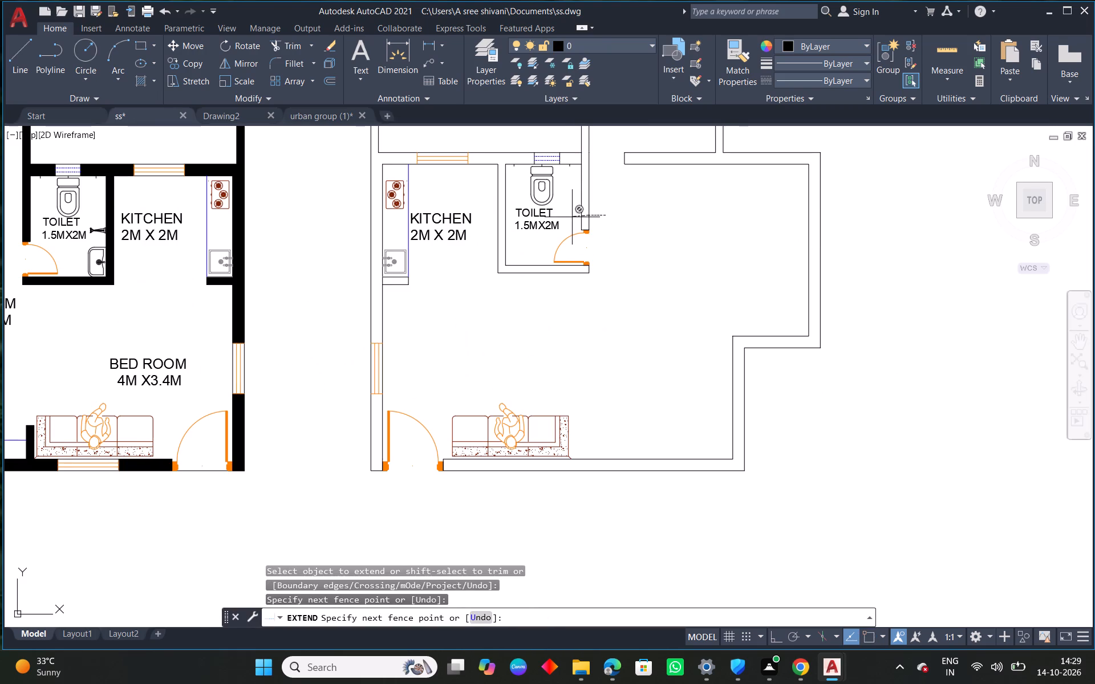
key("Escape")
Trim the wall line segment crossing the junction of the top wall and the toilet's door-side wall.
middle_click_drag(591, 164, 565, 318)
scroll(555, 312, "up", 3)
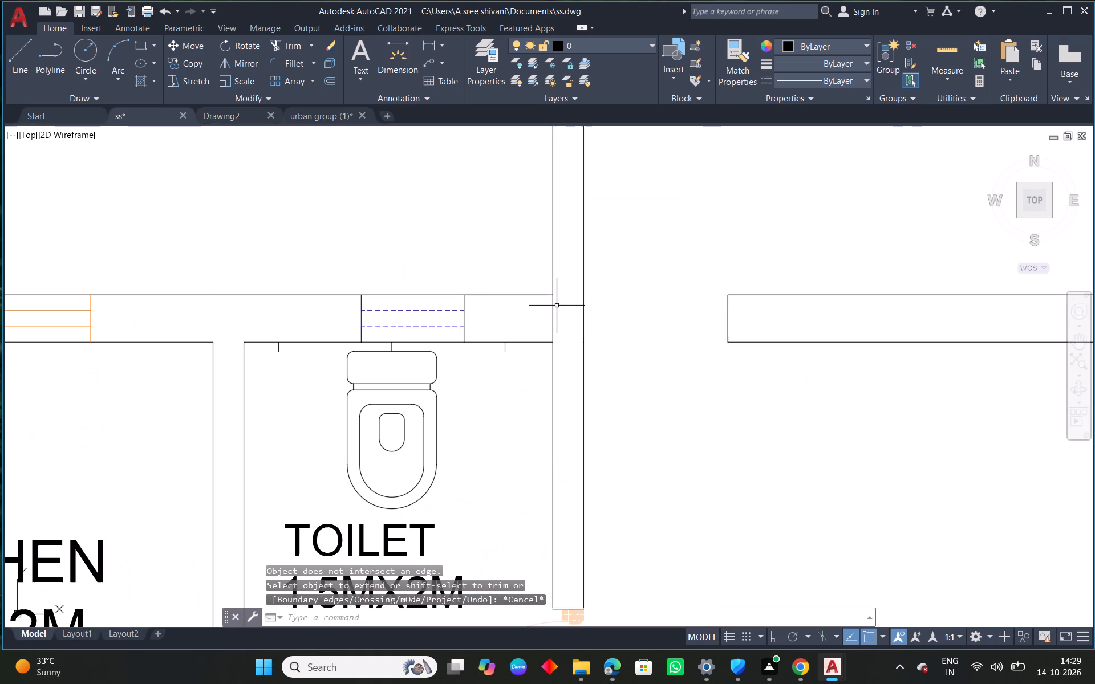
type("tr")
key("space")
key("space")
left_click(552, 316)
scroll(558, 331, "down", 3)
key("Escape")
Draw a vertical polyline from the toilet door's upper jamb down to the second flat's bottom wall.
middle_click_drag(596, 450, 595, 375)
type("pl")
key("space")
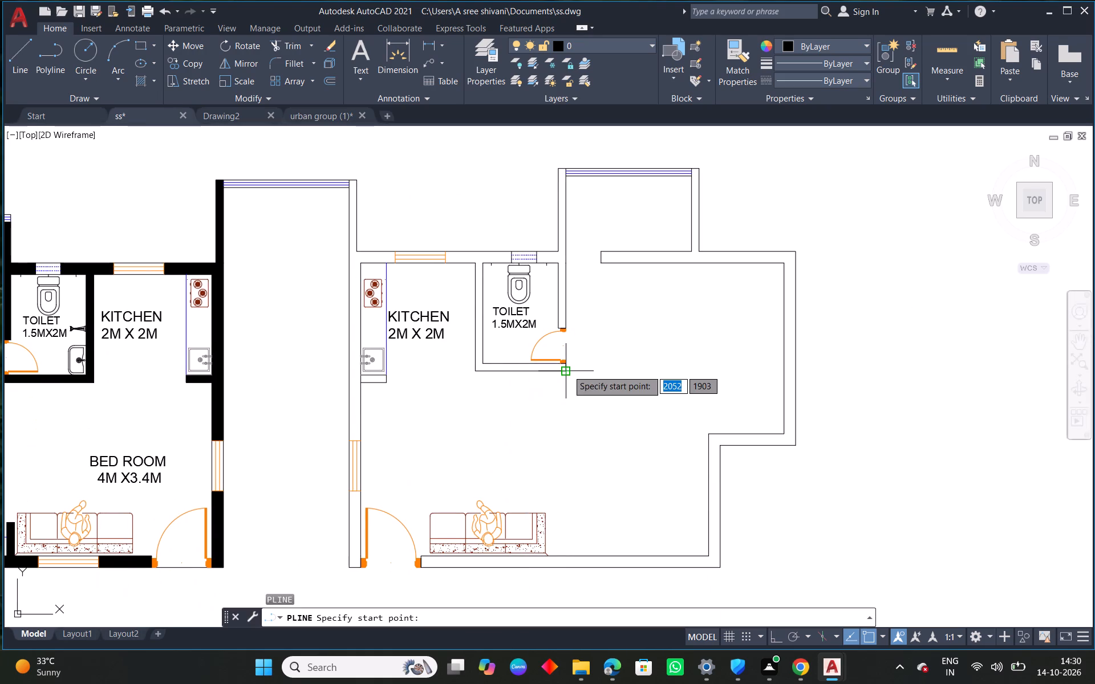
left_click(567, 330)
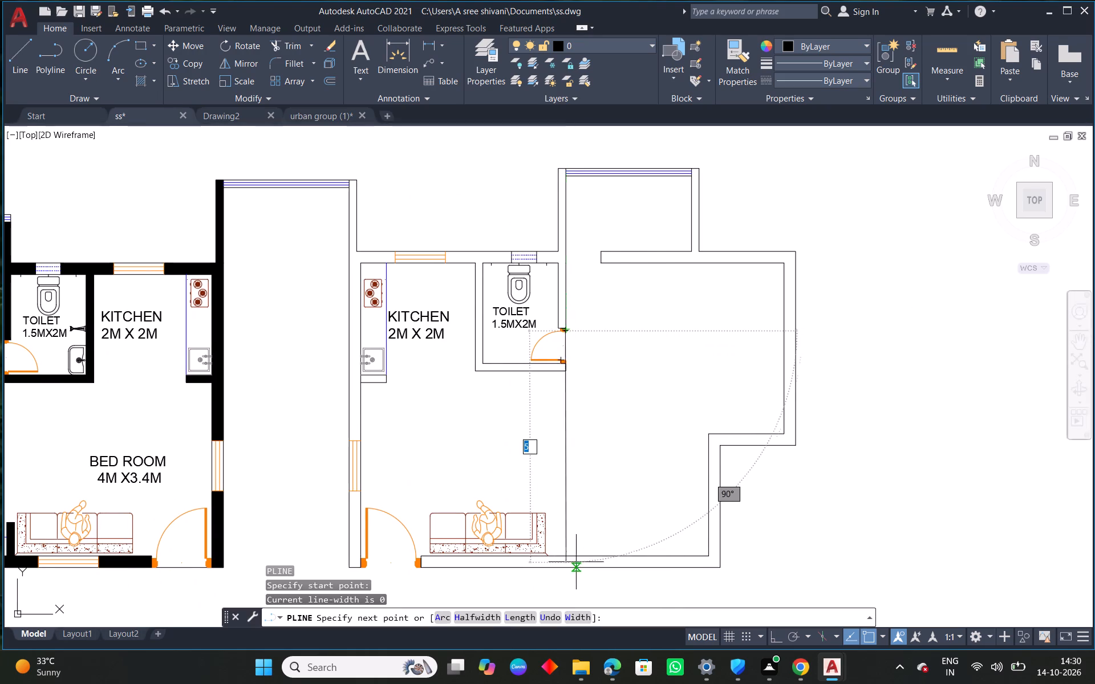
left_click(567, 559)
key("Escape")
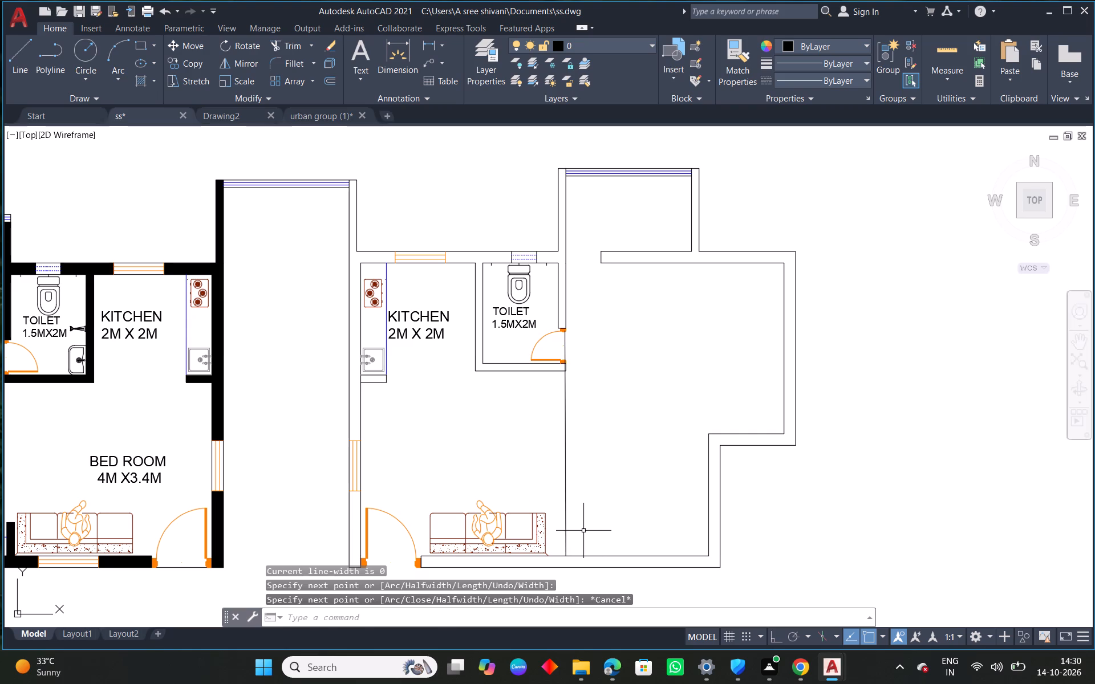
Offset the new vertical polyline 0.15 toward the sofa to form the partition wall's thickness.
type("o 0.15")
key("Return")
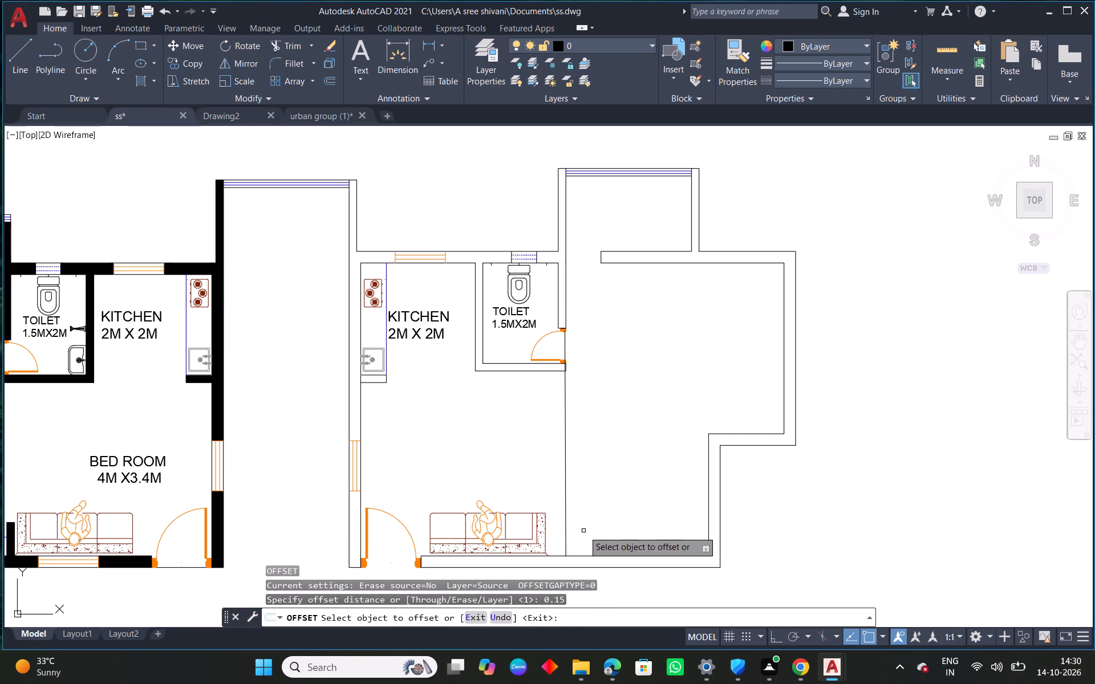
left_click_drag(564, 509, 555, 510)
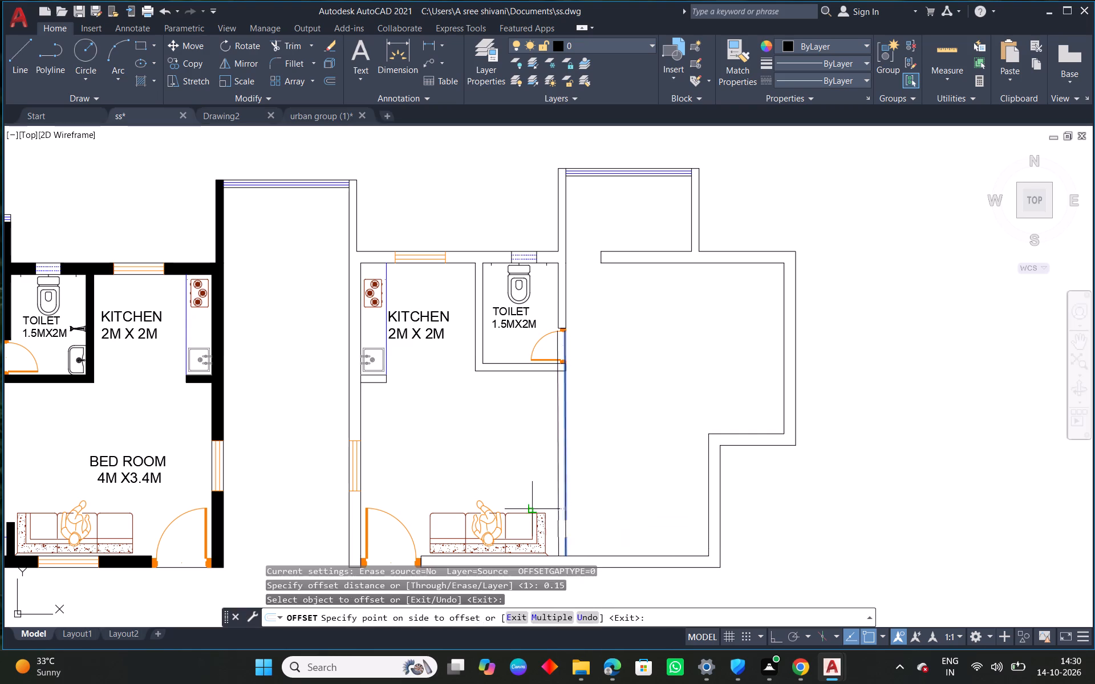
left_click(531, 511)
key("Escape")
Move both partition lines so their upper end meets the outer wall corner above the toilet door.
scroll(574, 320, "up", 3)
scroll(502, 364, "up", 1)
left_click_drag(550, 367, 536, 365)
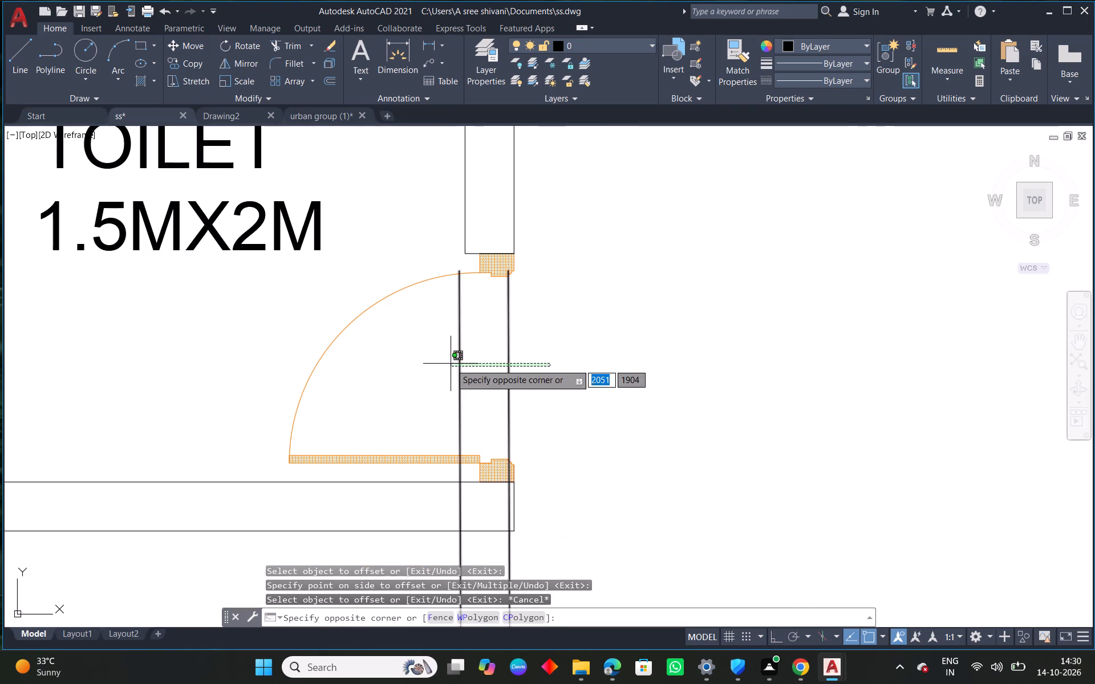
left_click(451, 364)
type("m")
key("space")
scroll(521, 241, "up", 2)
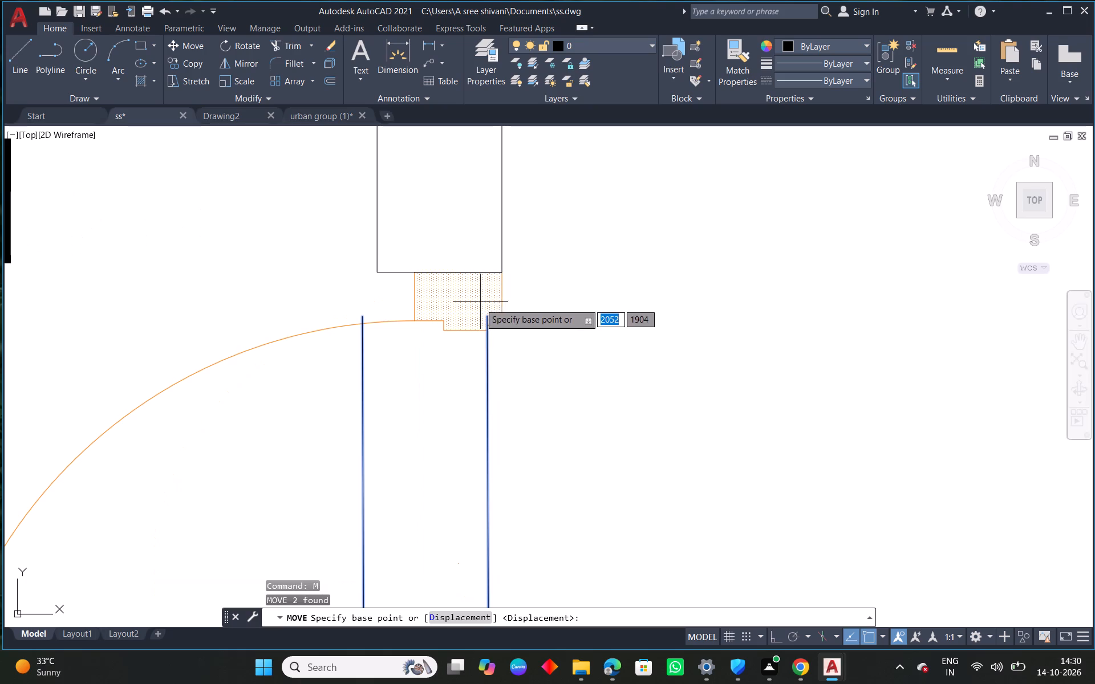
left_click_drag(488, 317, 493, 308)
left_click(502, 274)
scroll(510, 317, "down", 4)
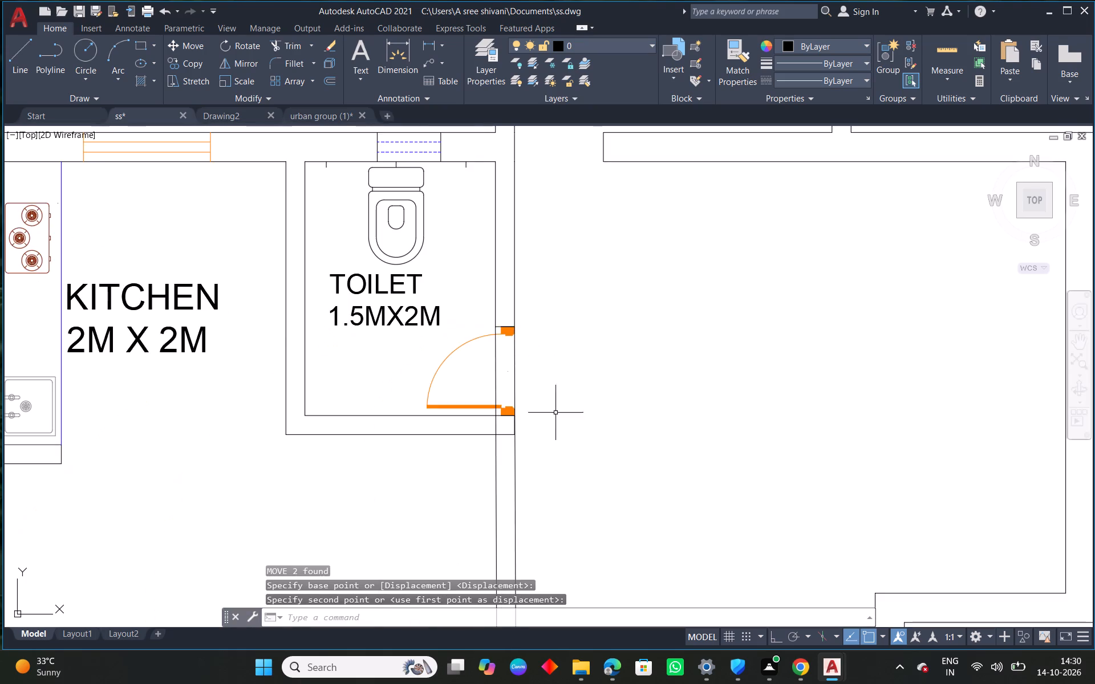
Extend both partition lines down to the bottom wall's inner line.
scroll(555, 413, "down", 1)
middle_click_drag(586, 459, 562, 187)
scroll(508, 441, "up", 2)
middle_click_drag(520, 438, 600, 356)
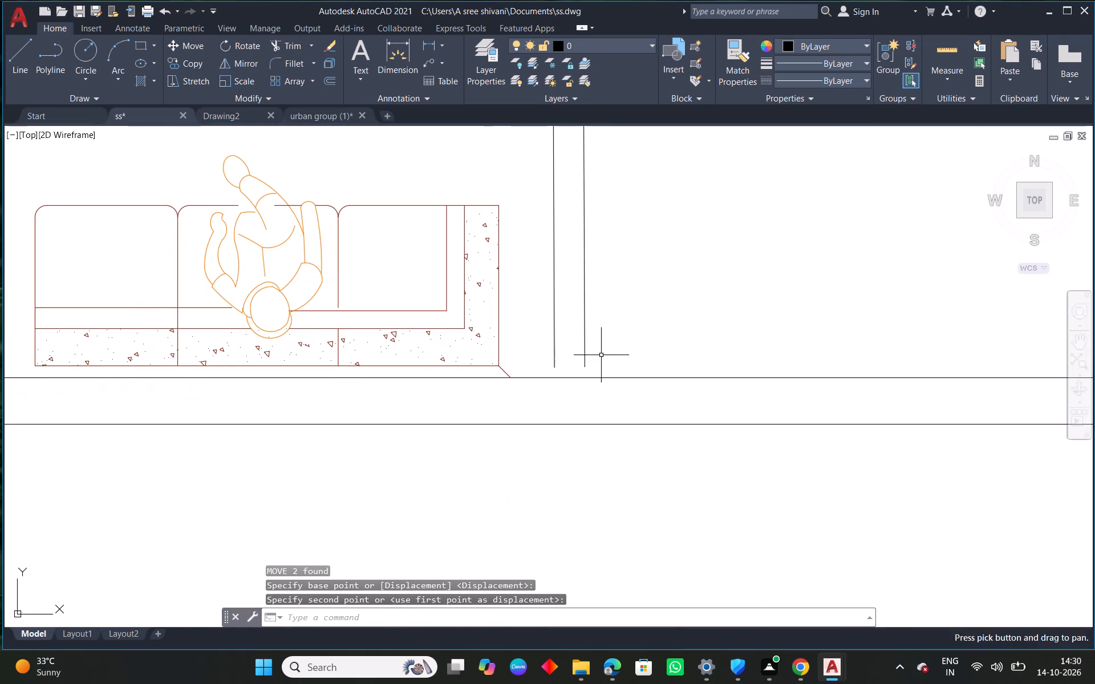
key("e")
key("x")
key("space")
left_click_drag(619, 341, 509, 328)
key("Escape")
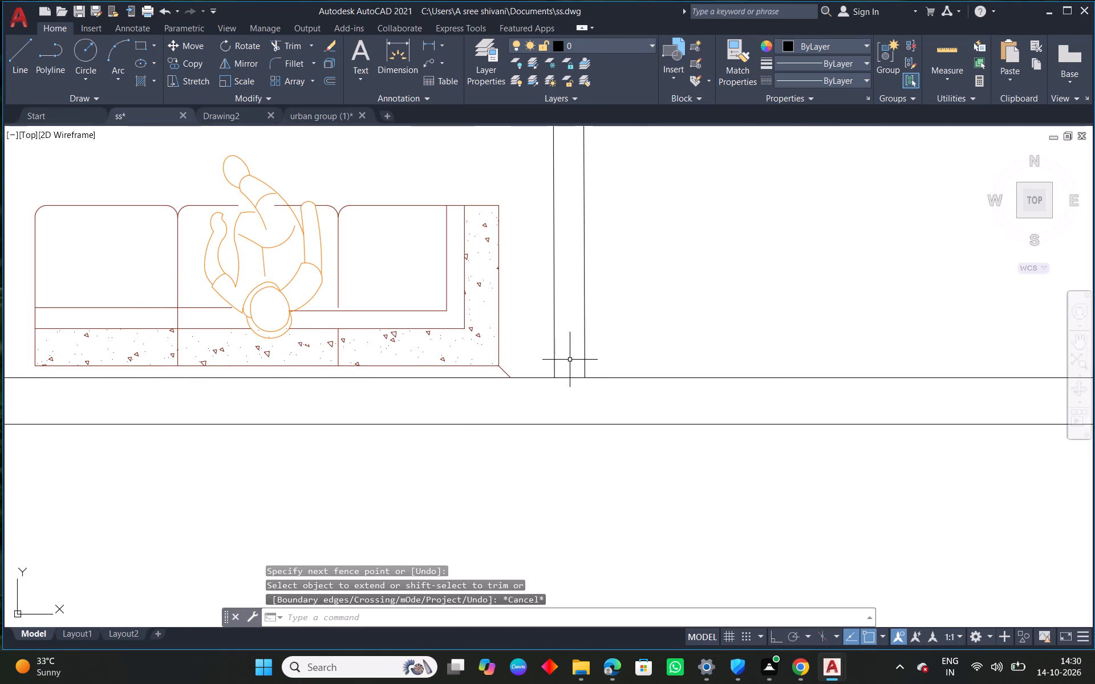
Trim the bottom wall's inner line between the two partition lines.
type("tr")
key("space")
left_click(567, 379)
scroll(567, 381, "down", 3)
key("Escape")
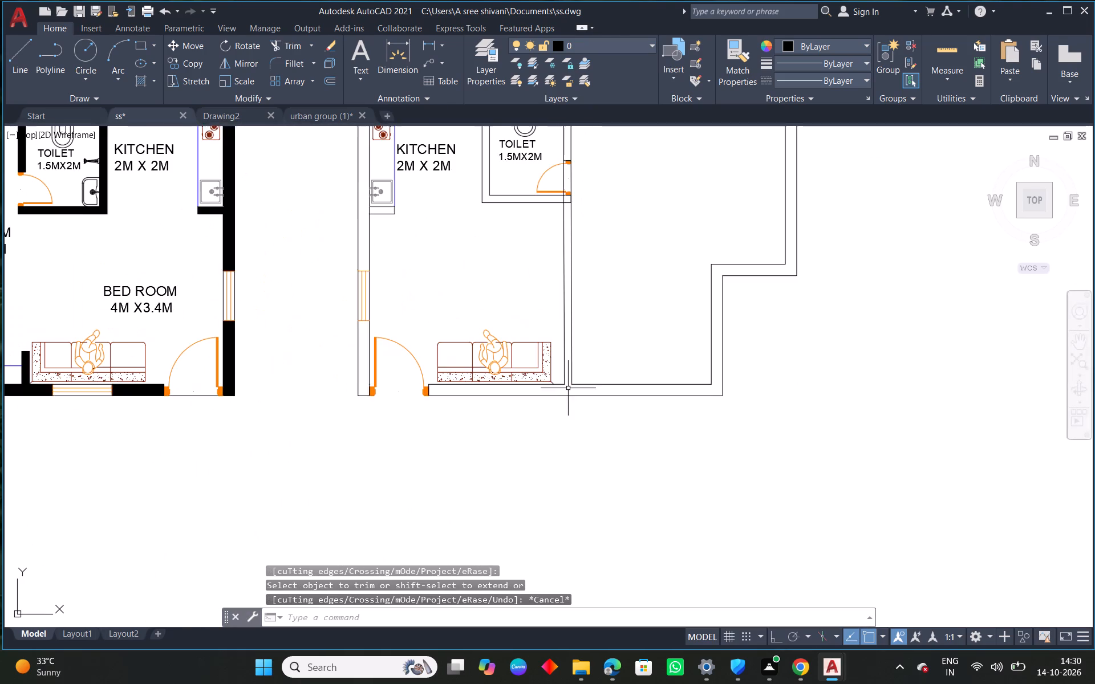
Draw a horizontal line from the outer side wall across the room to the partition's sofa-side line, above the bottom wall.
middle_click_drag(529, 380, 634, 360)
scroll(529, 357, "down", 2)
middle_click_drag(551, 389, 572, 380)
scroll(469, 370, "up", 3)
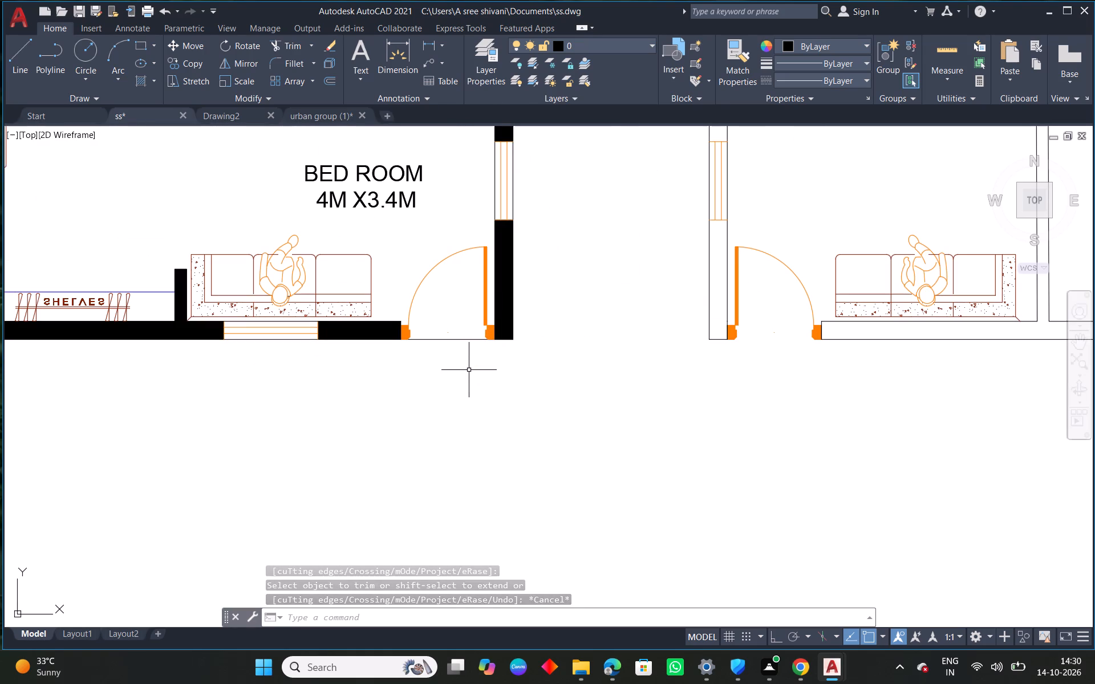
scroll(469, 370, "down", 2)
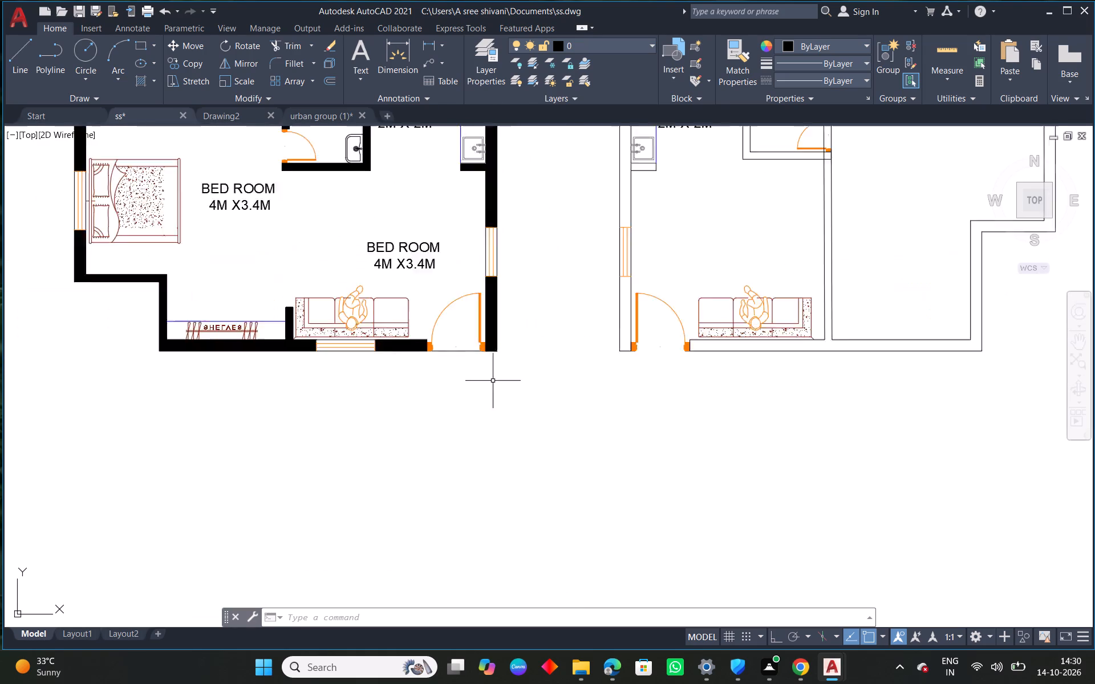
middle_click_drag(695, 417, 619, 410)
type("l")
key("space")
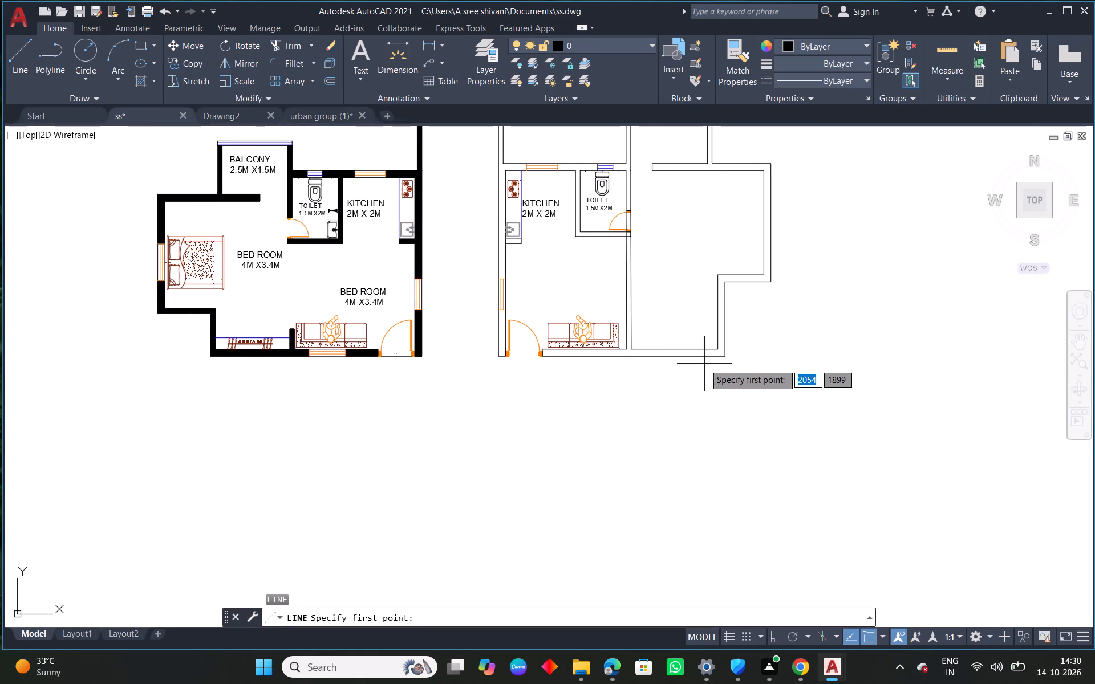
left_click(725, 320)
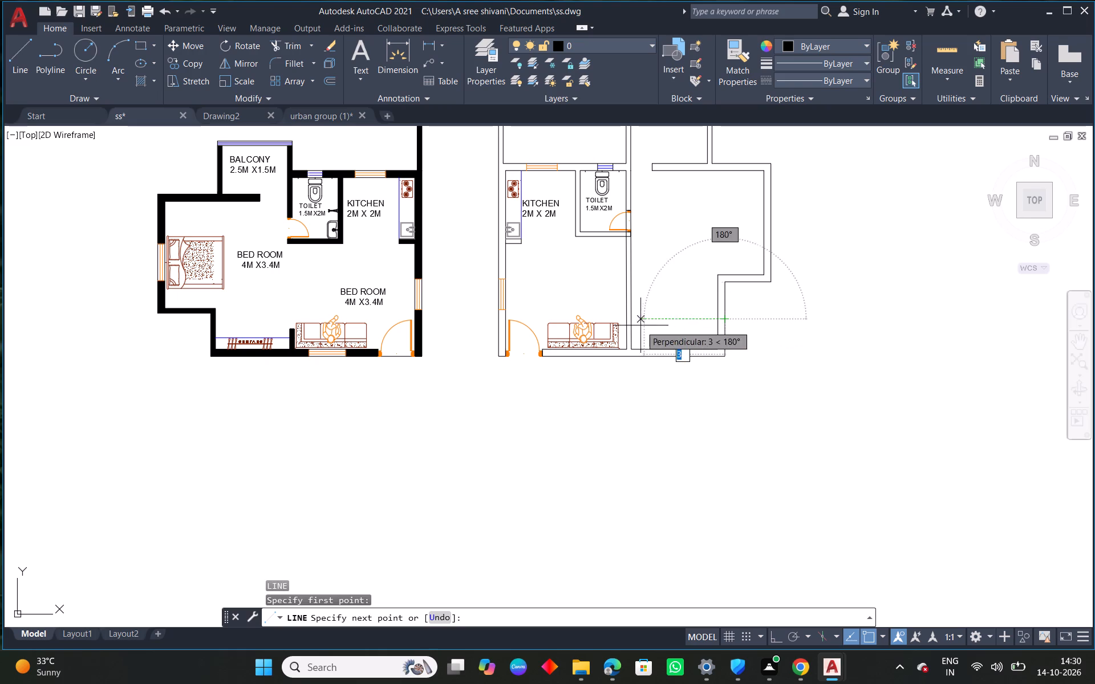
left_click(626, 318)
key("Escape")
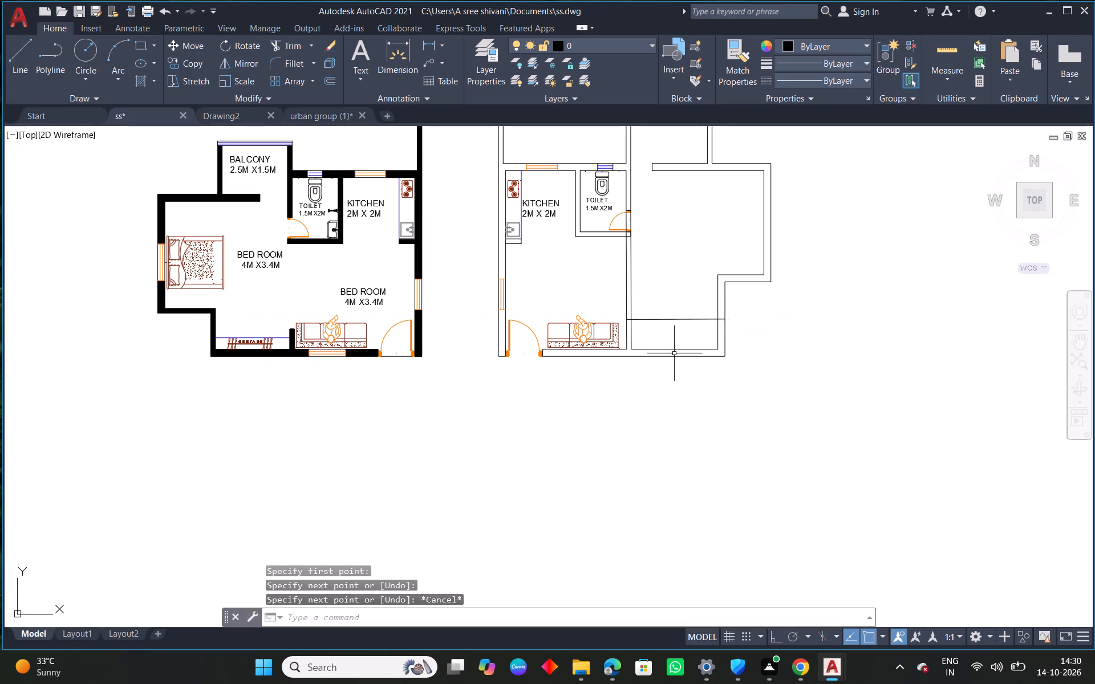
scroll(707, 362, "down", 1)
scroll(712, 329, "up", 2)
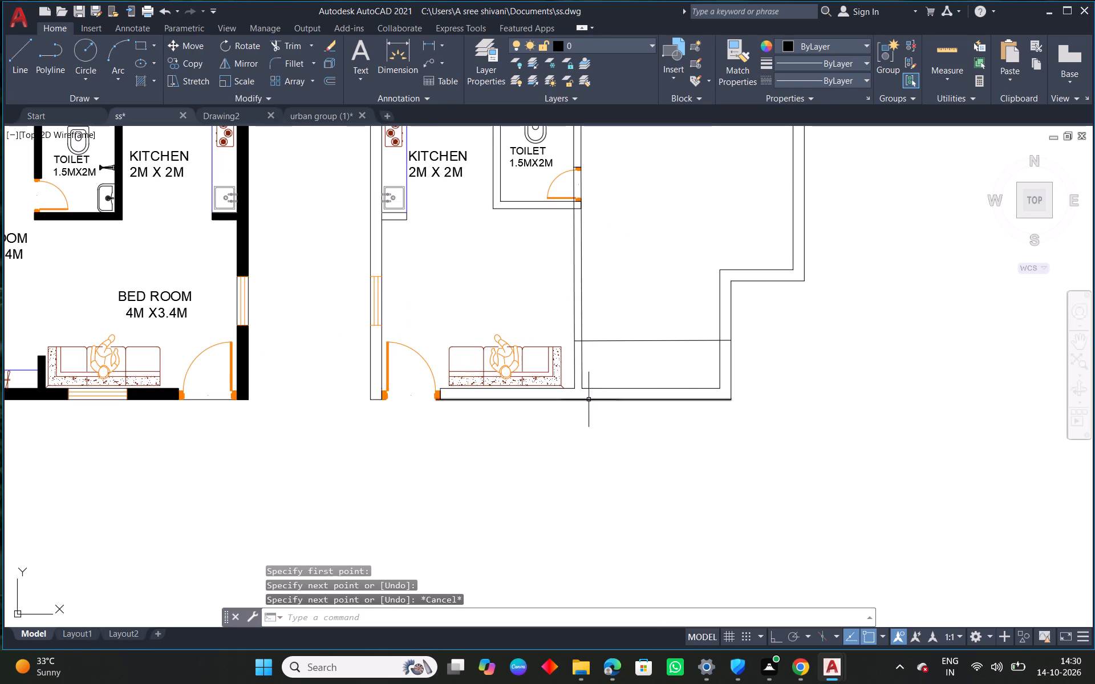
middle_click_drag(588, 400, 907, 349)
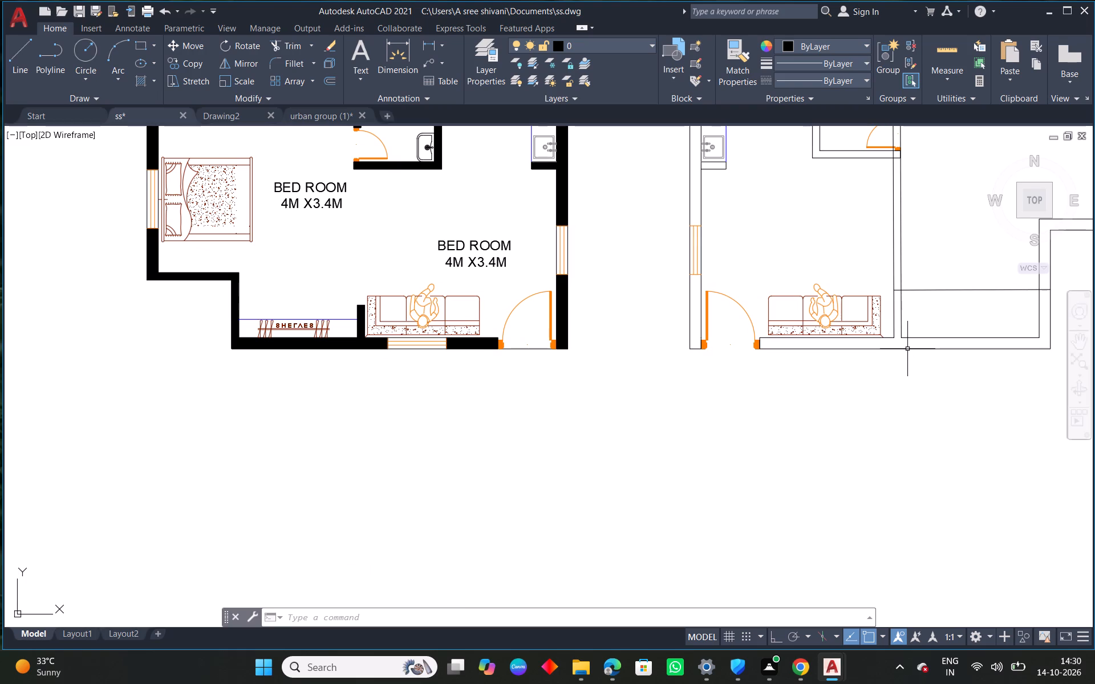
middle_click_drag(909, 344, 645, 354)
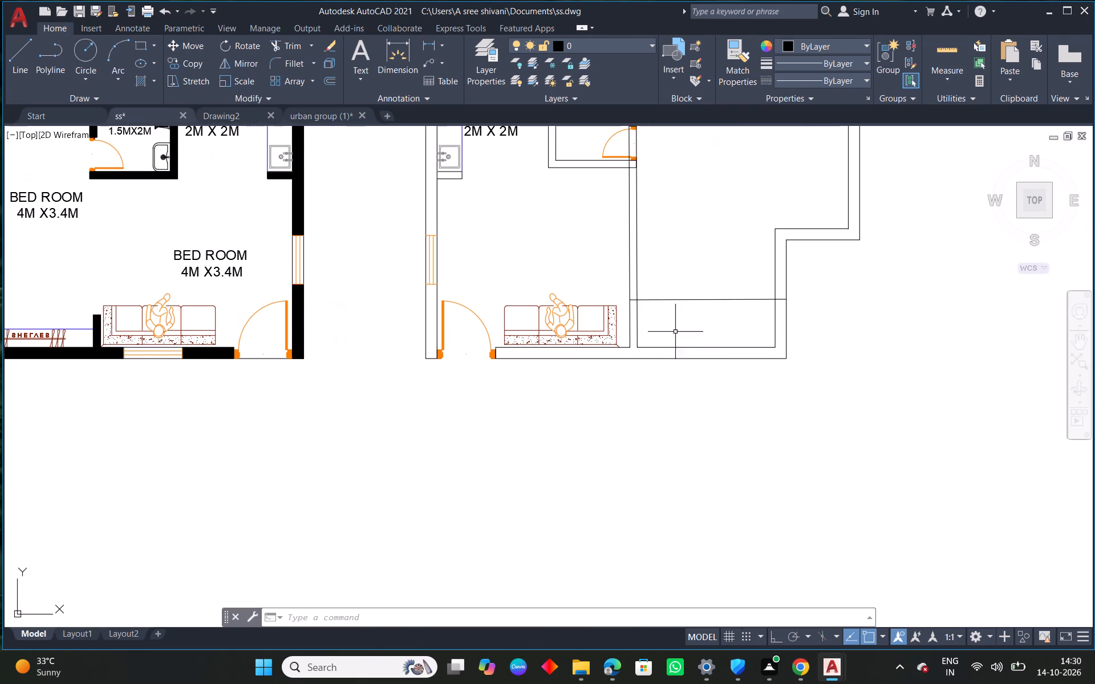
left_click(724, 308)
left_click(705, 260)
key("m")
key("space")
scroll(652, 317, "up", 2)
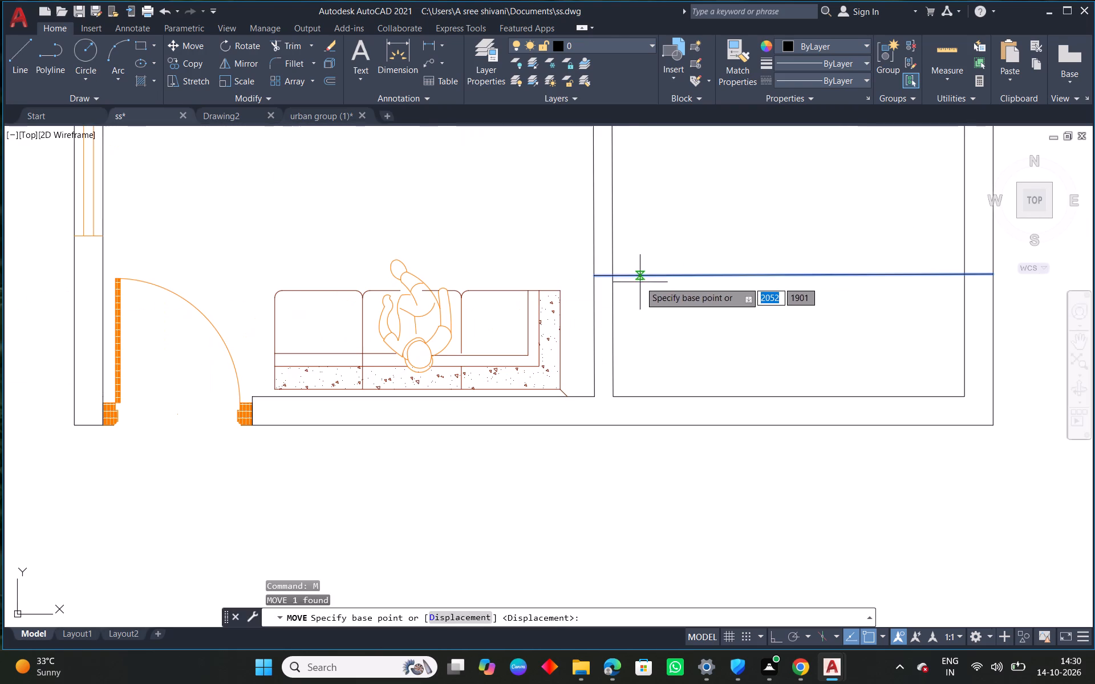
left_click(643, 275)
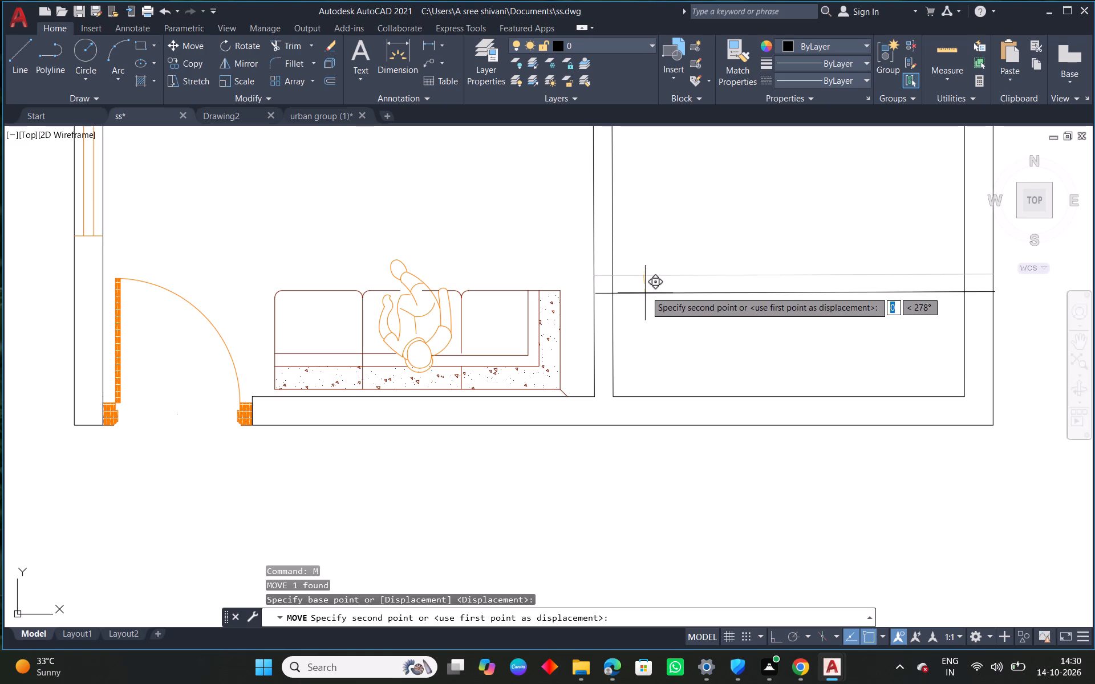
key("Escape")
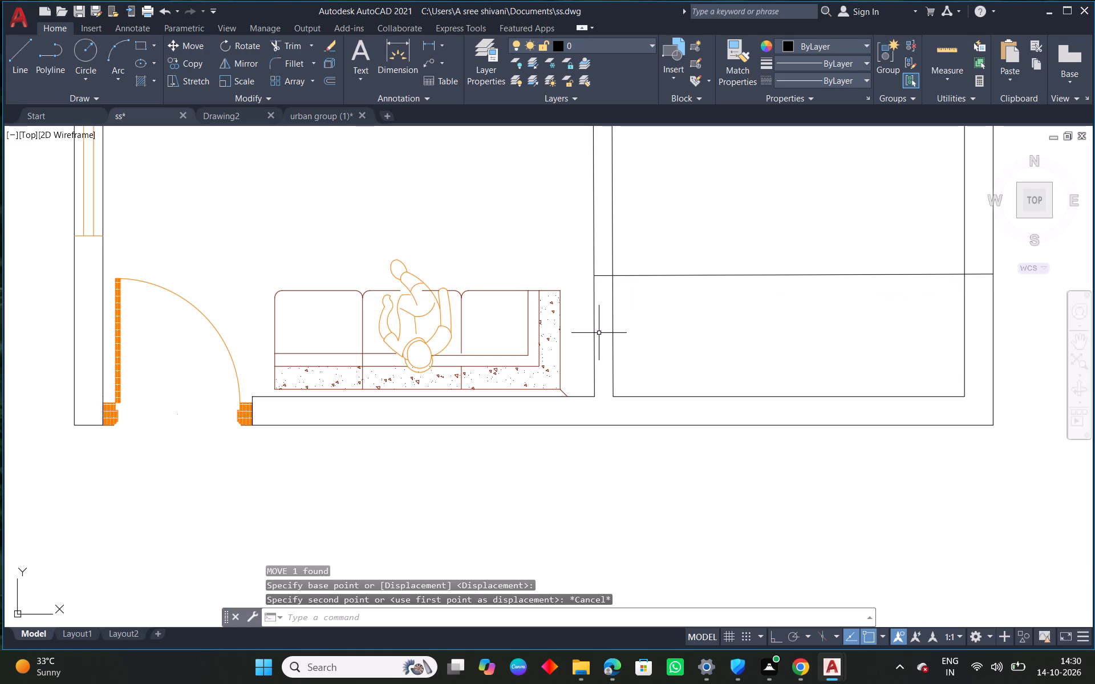
Move the horizontal line down along the partition to about the level of the sofa's front edge.
left_click_drag(651, 258, 643, 269)
left_click(623, 298)
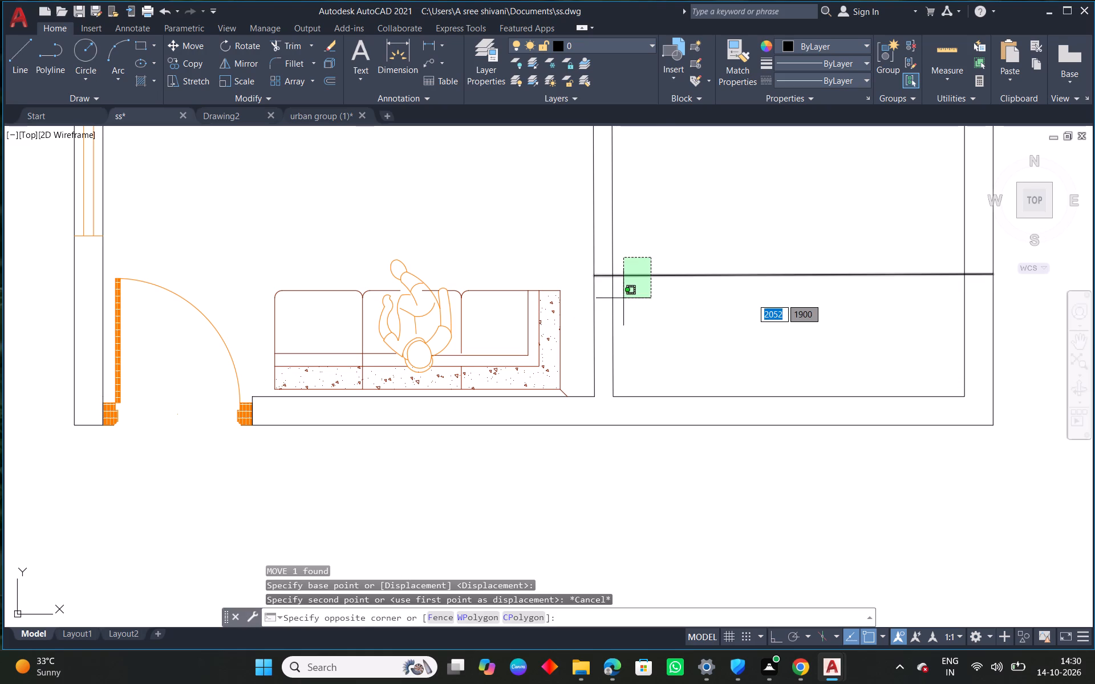
scroll(689, 317, "down", 1)
key("m")
key("space")
scroll(635, 302, "up", 3)
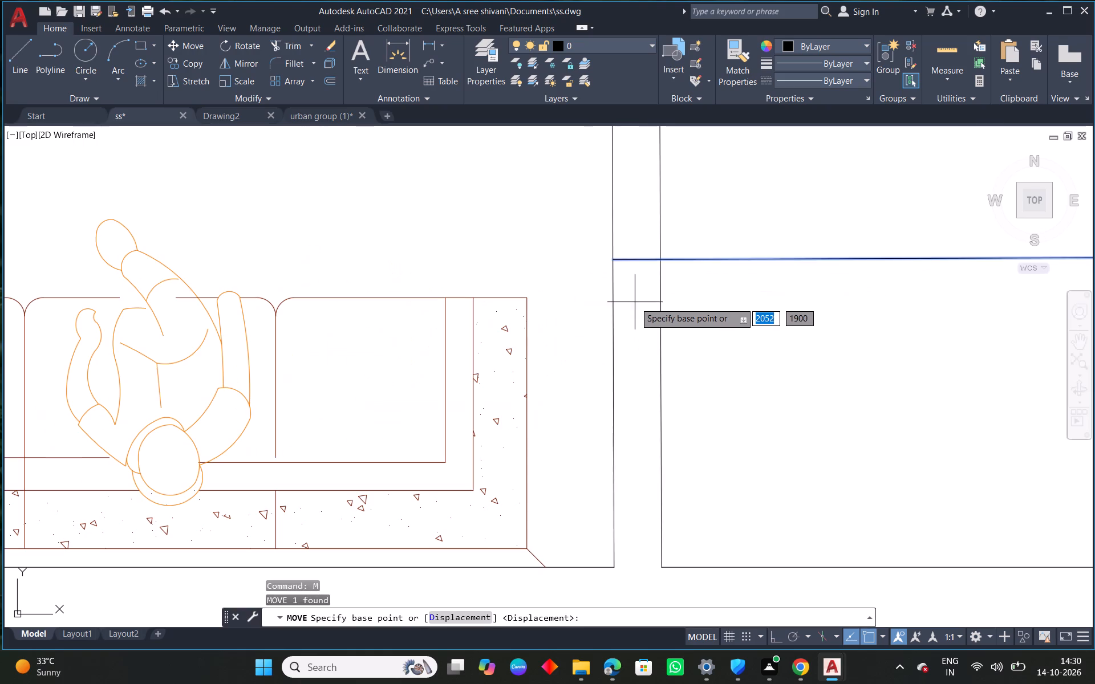
left_click(616, 261)
left_click(614, 321)
scroll(672, 324, "down", 3)
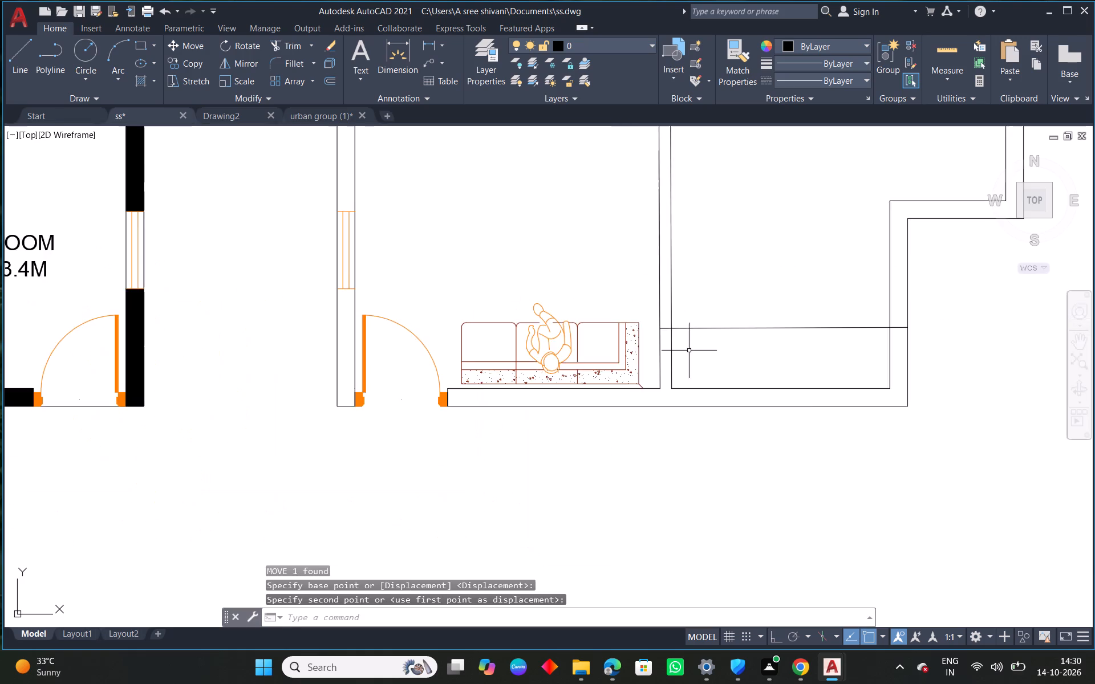
Trim the horizontal line inside the room and across the outer wall, keeping only the segment between the partition lines.
middle_click_drag(815, 369, 710, 364)
key("t")
key("r")
key("space")
key("space")
left_click_drag(682, 355, 670, 288)
left_click(792, 324)
key("Escape")
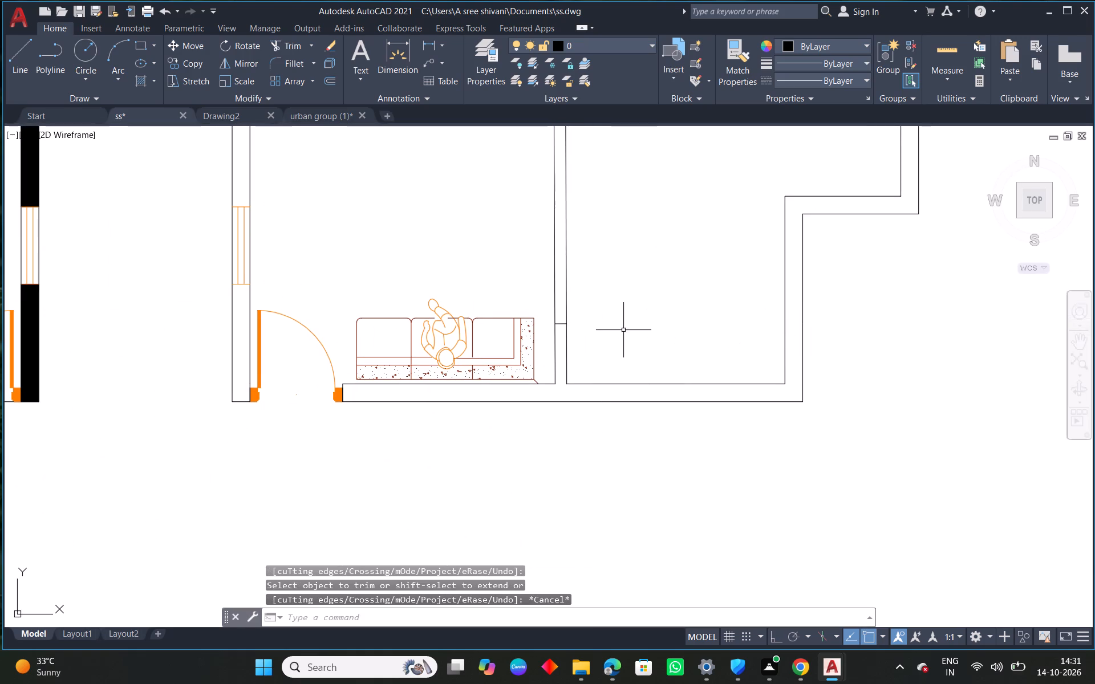
Copy the furnished flat's shelves and the line above them into the second flat's bottom recess, with the shelves resting on the inner wall line.
scroll(620, 331, "down", 3)
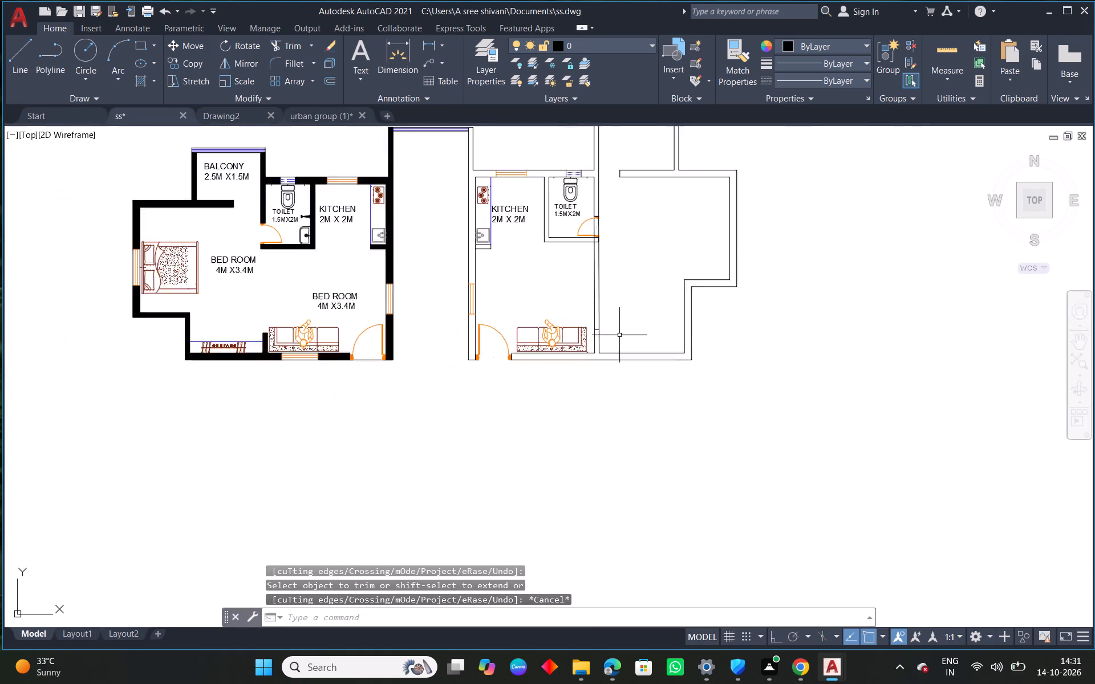
middle_click_drag(567, 370, 668, 355)
scroll(496, 342, "up", 3)
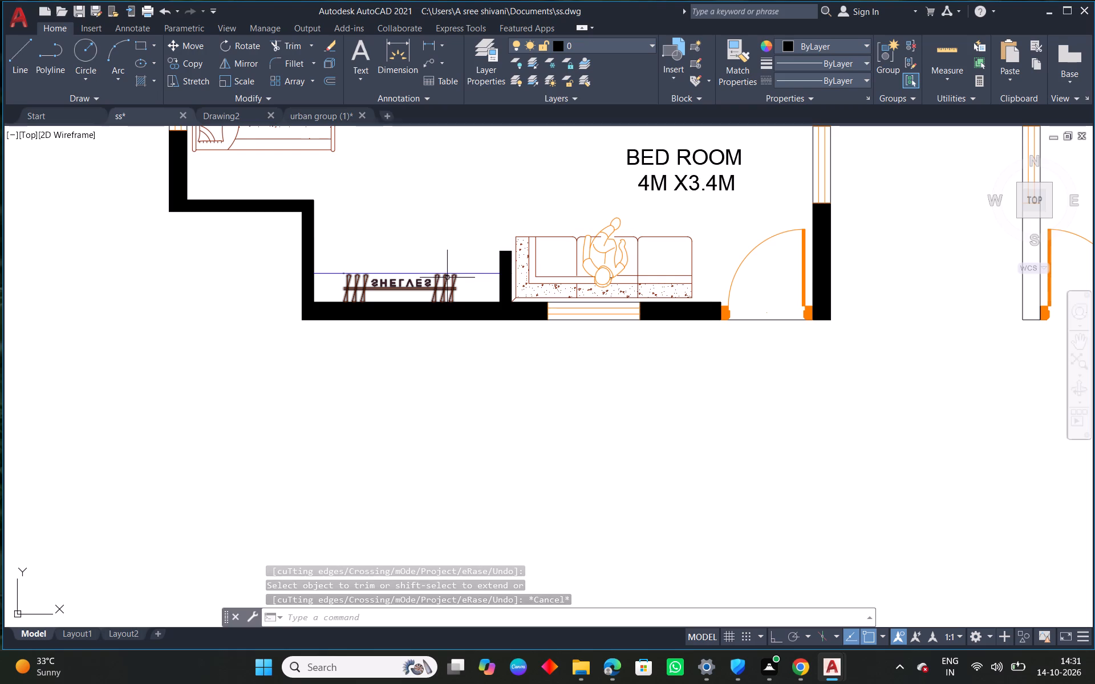
left_click_drag(473, 245, 461, 255)
left_click(350, 289)
key("c")
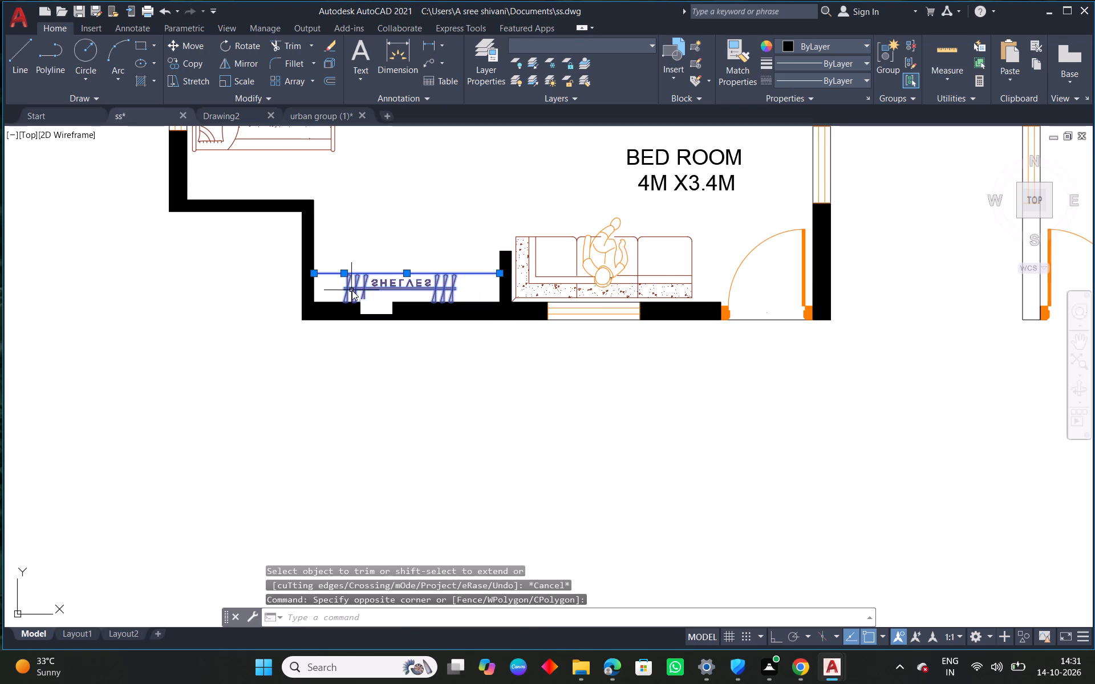
type("o")
key("space")
left_click(332, 281)
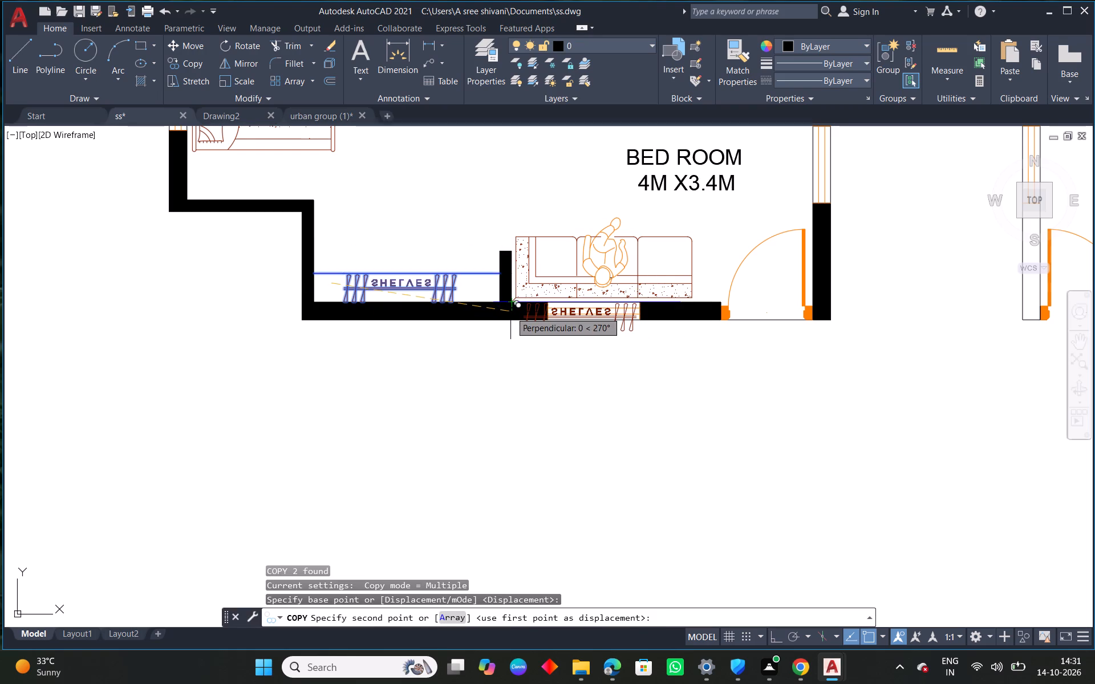
scroll(659, 345, "down", 2)
middle_click_drag(788, 369, 497, 303)
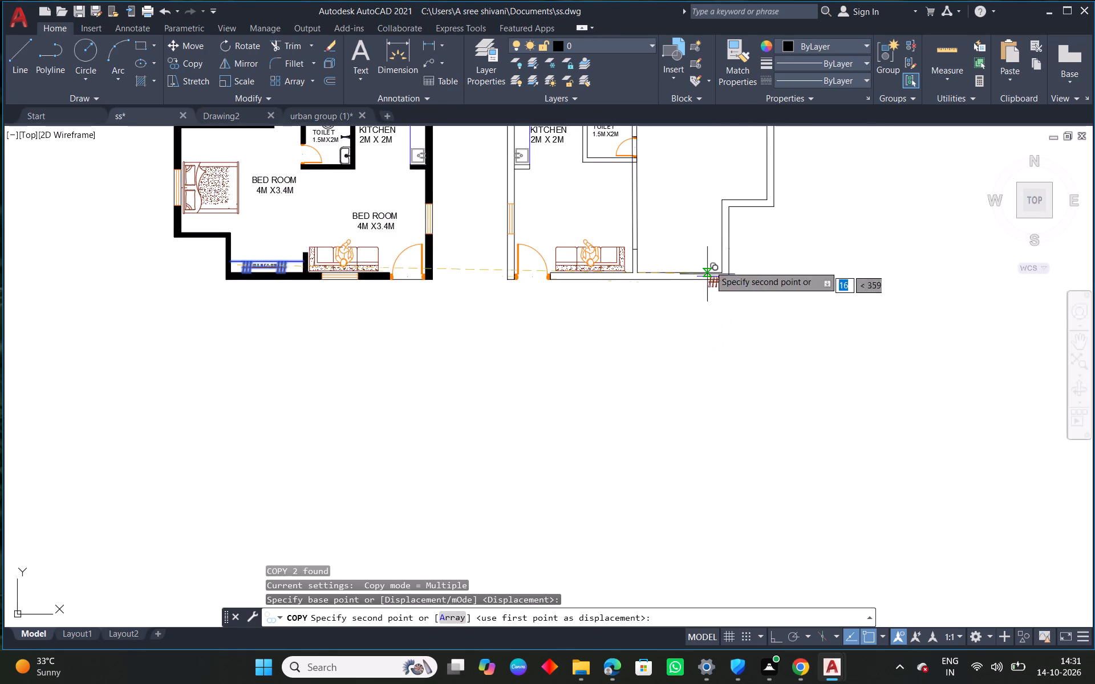
scroll(714, 252, "up", 3)
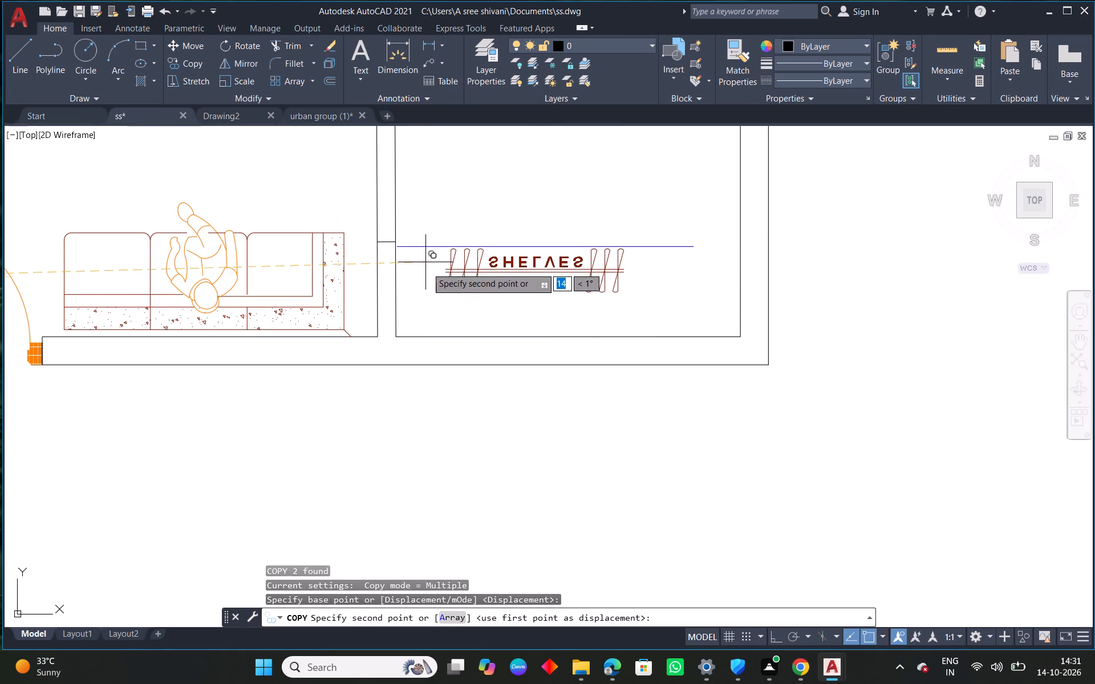
left_click(427, 303)
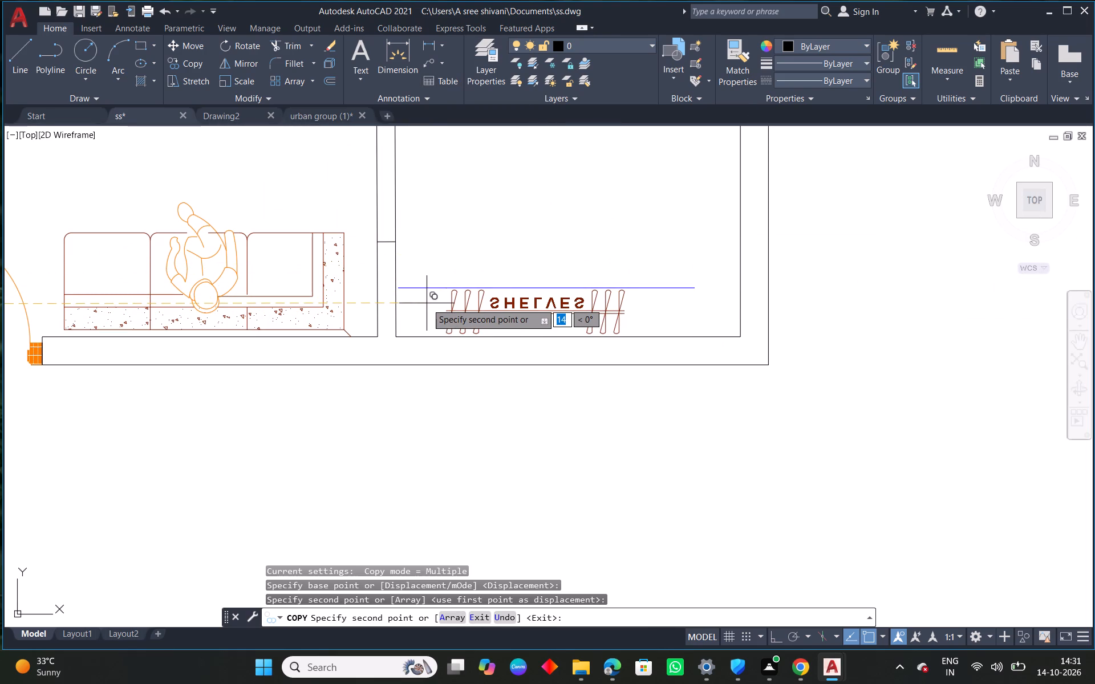
right_click(458, 249)
left_click(504, 259)
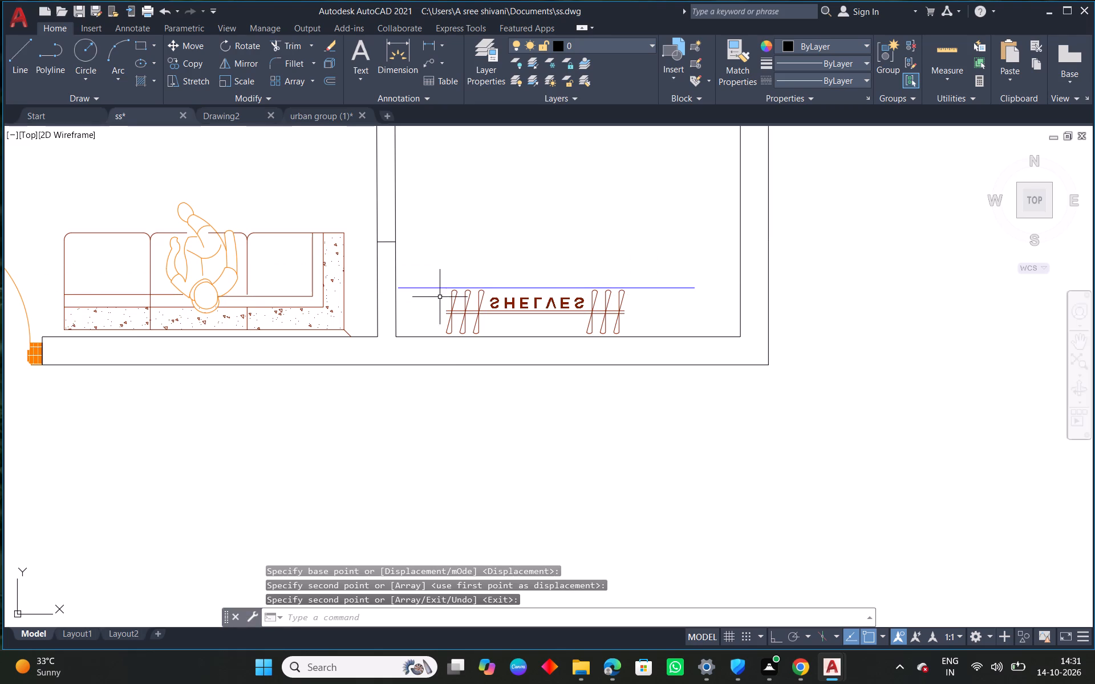
Extend both ends of the copied shelf line to meet the partition and the recess's outer side wall.
right_click(517, 208)
left_click(565, 229)
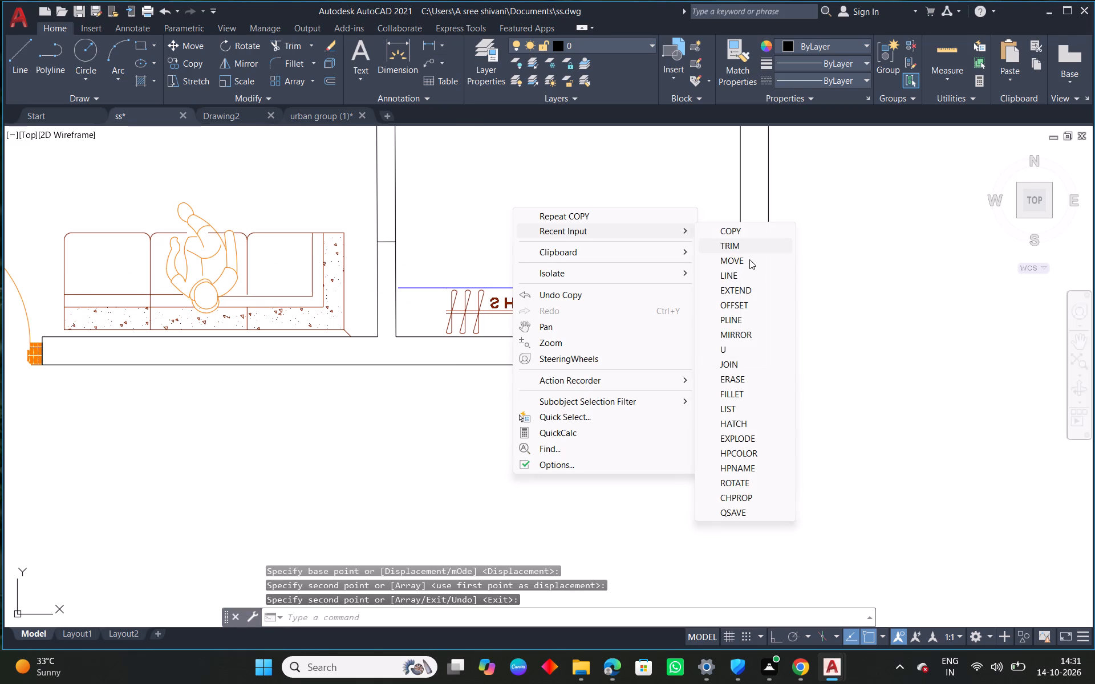
left_click(747, 292)
left_click_drag(686, 314, 679, 266)
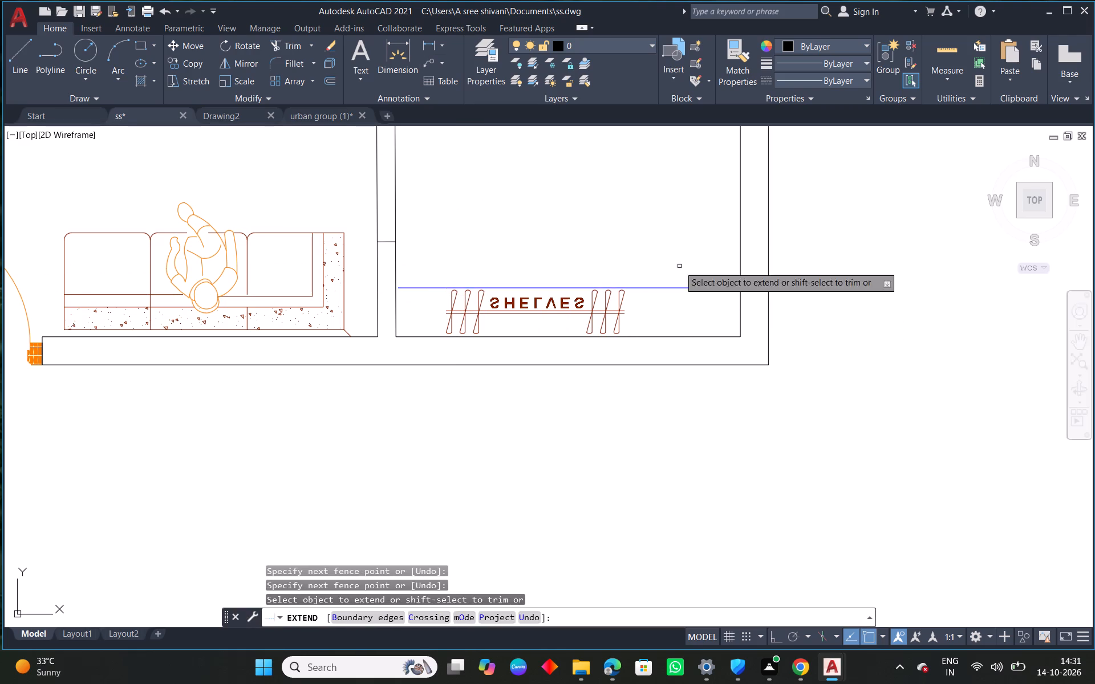
left_click_drag(424, 266, 419, 302)
right_click(490, 233)
left_click(573, 245)
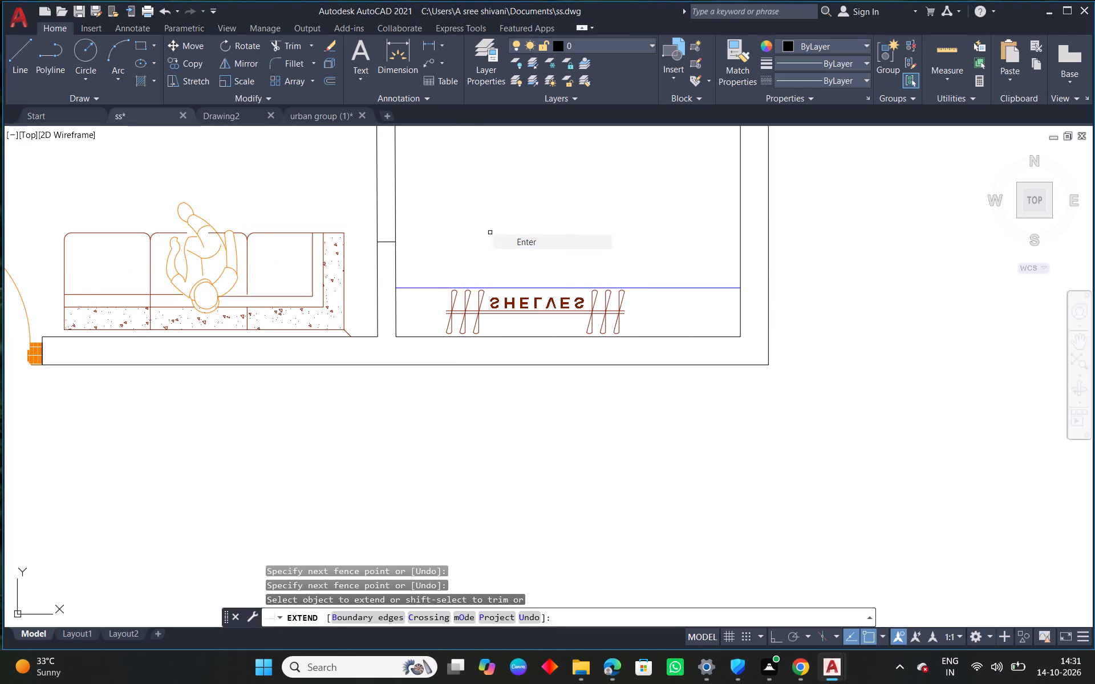
Move the copied shelves block along the shelf line so its corner sits against the partition line.
left_click(614, 313)
scroll(639, 320, "up", 1)
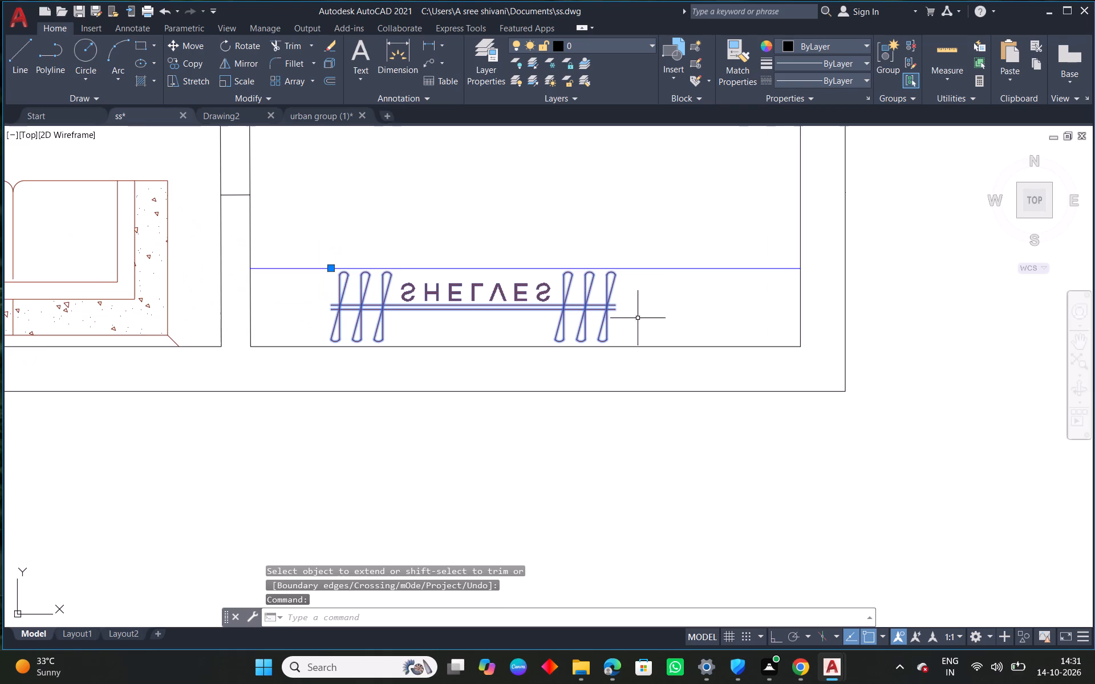
left_click_drag(332, 267, 326, 261)
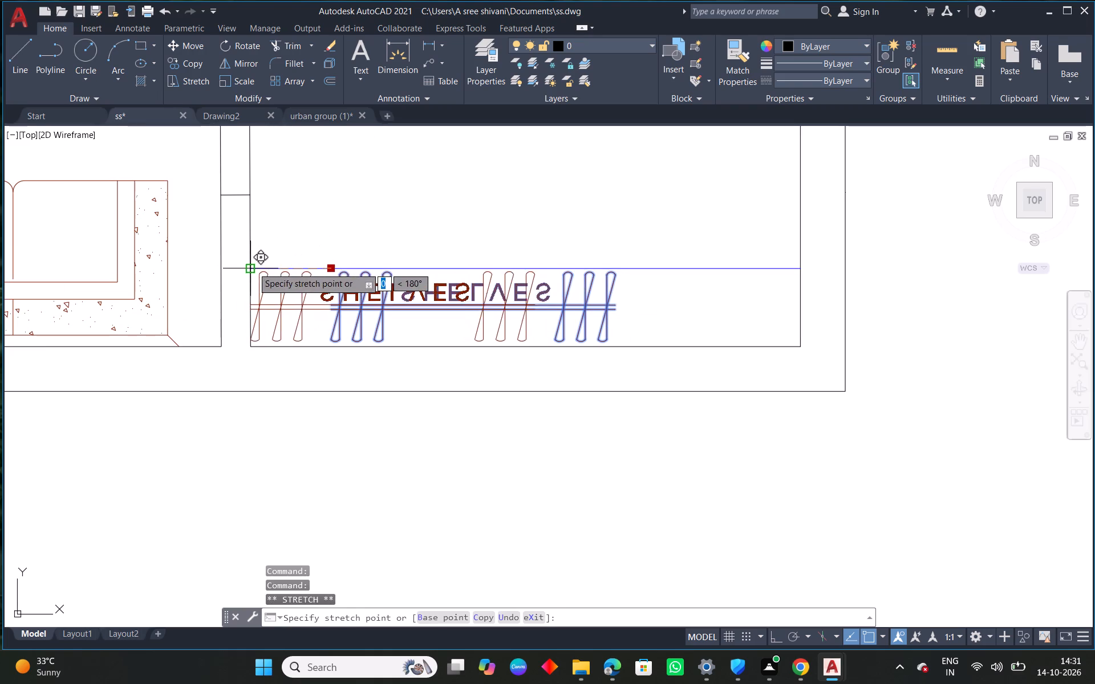
left_click(253, 267)
scroll(566, 231, "down", 2)
middle_click_drag(554, 247, 661, 287)
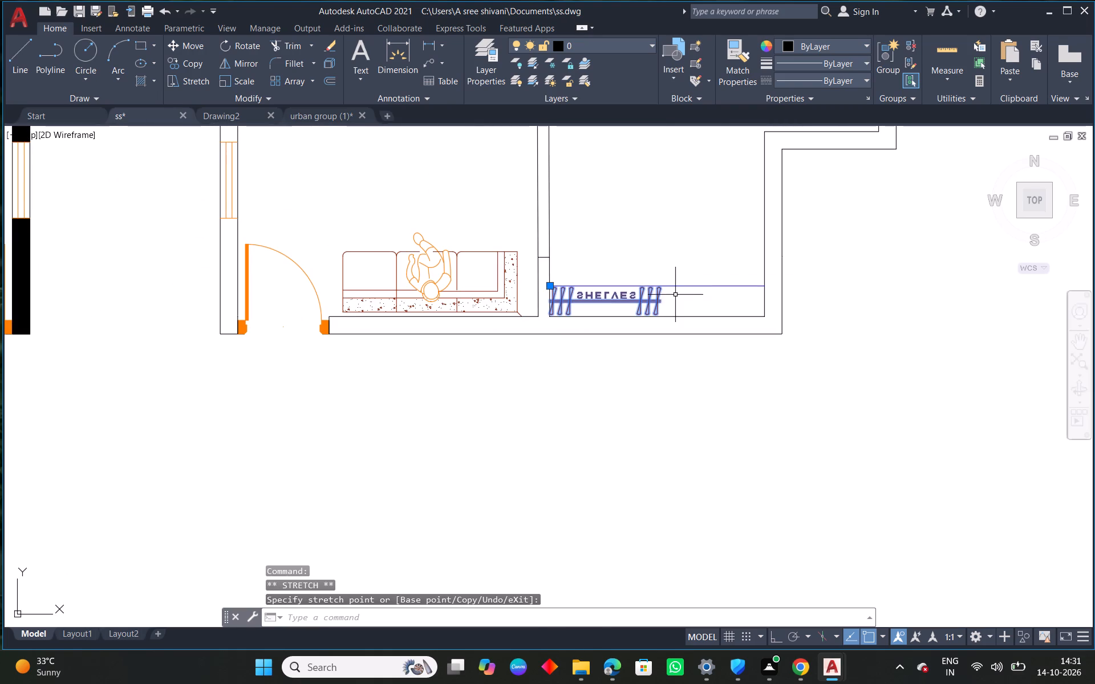
key("Escape")
Switch to OMEN Gaming Hub, set the fan speed to MAX in Performance Control, and return to the drawing.
left_click(536, 671)
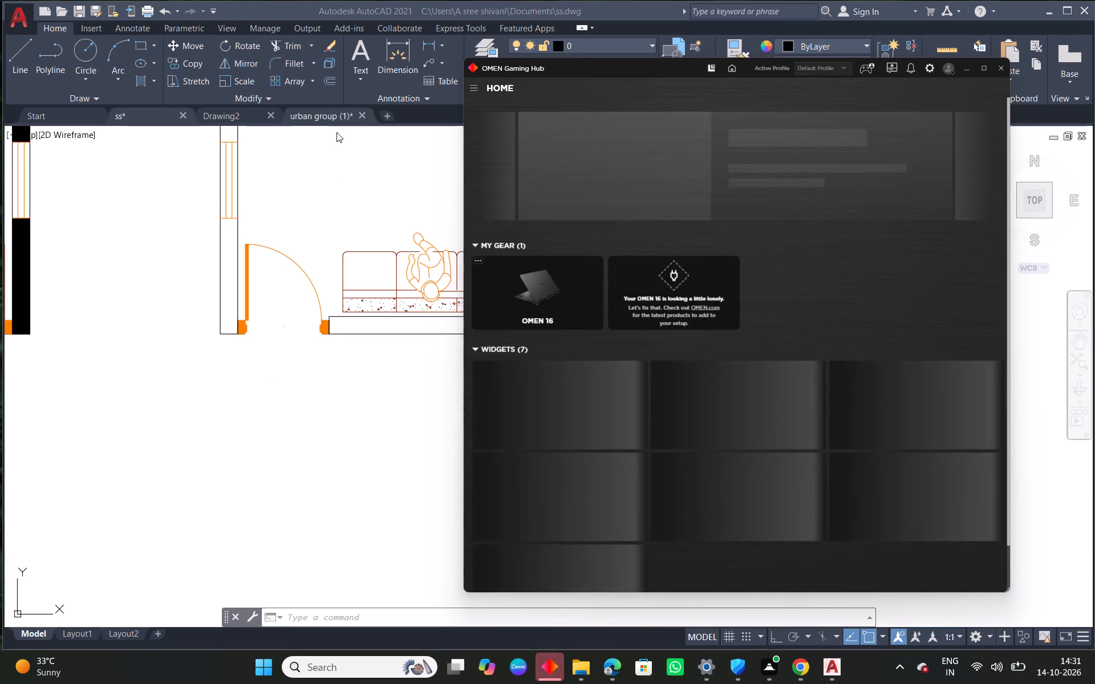
left_click(476, 87)
left_click(490, 122)
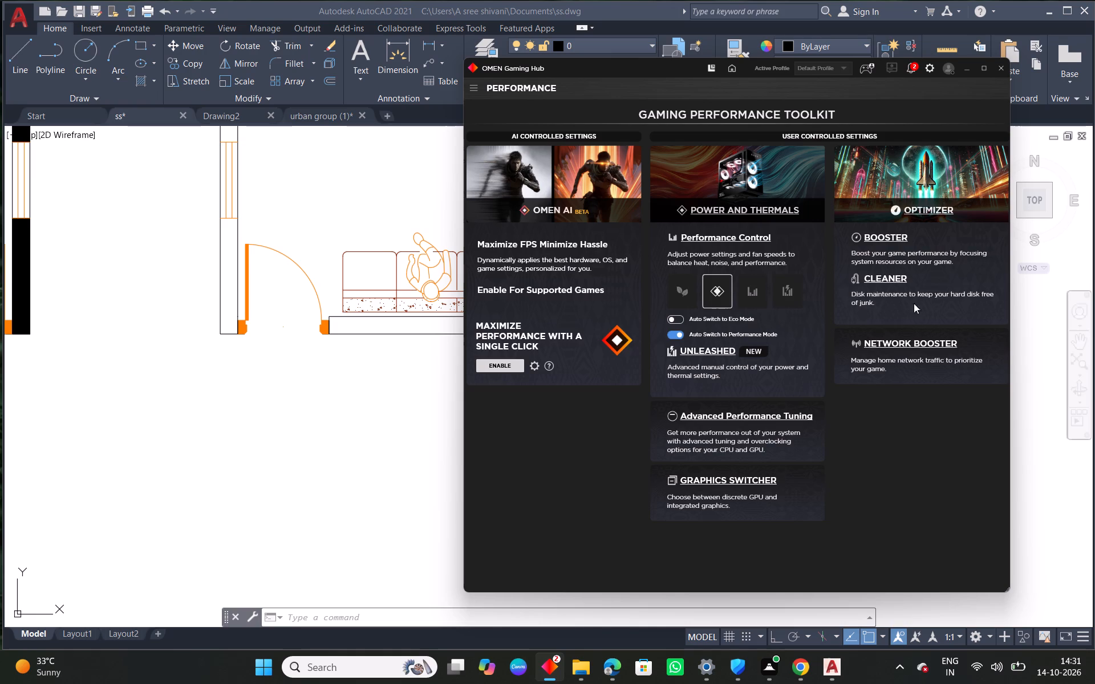
left_click(748, 279)
left_click(728, 298)
left_click(734, 234)
left_click(732, 205)
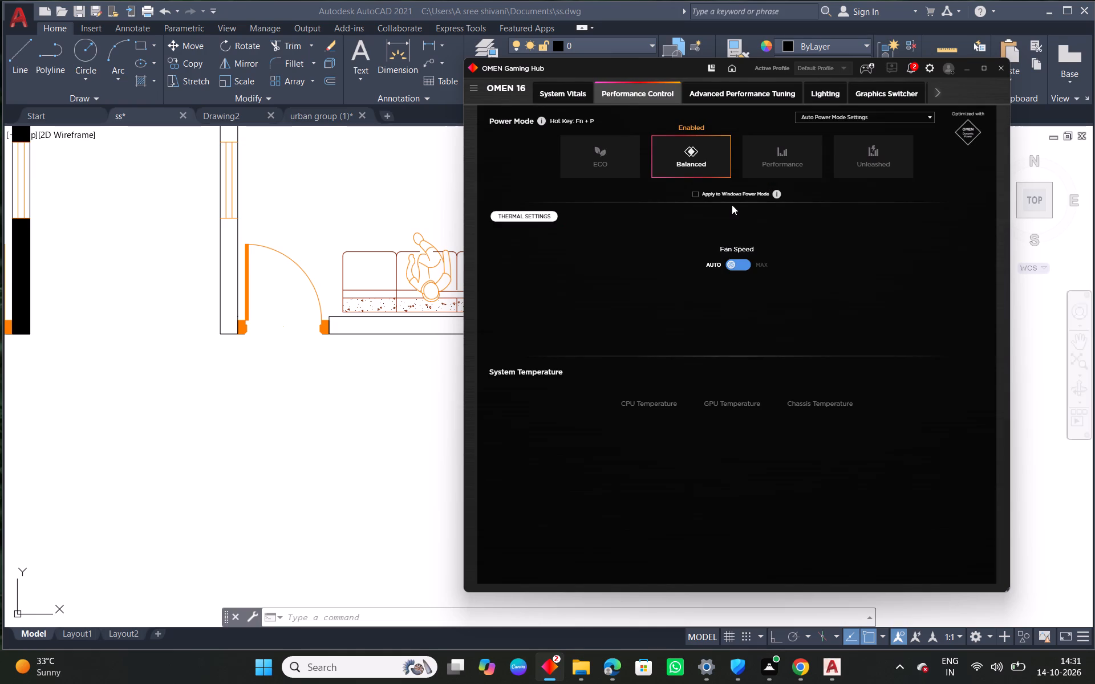
left_click(747, 267)
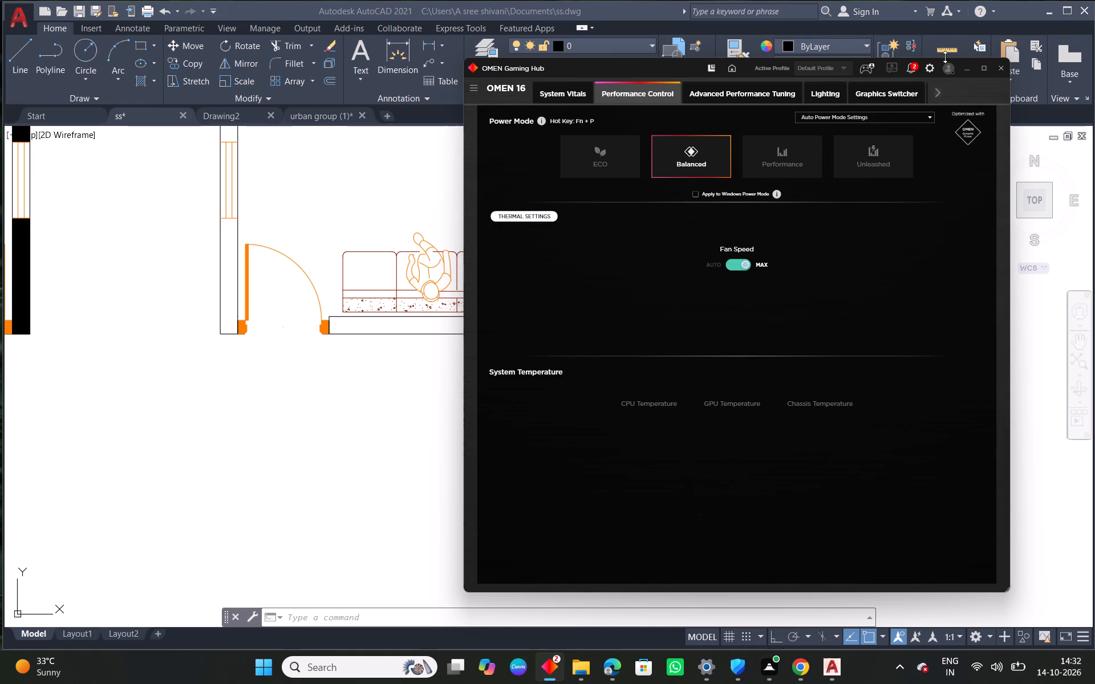
left_click(966, 68)
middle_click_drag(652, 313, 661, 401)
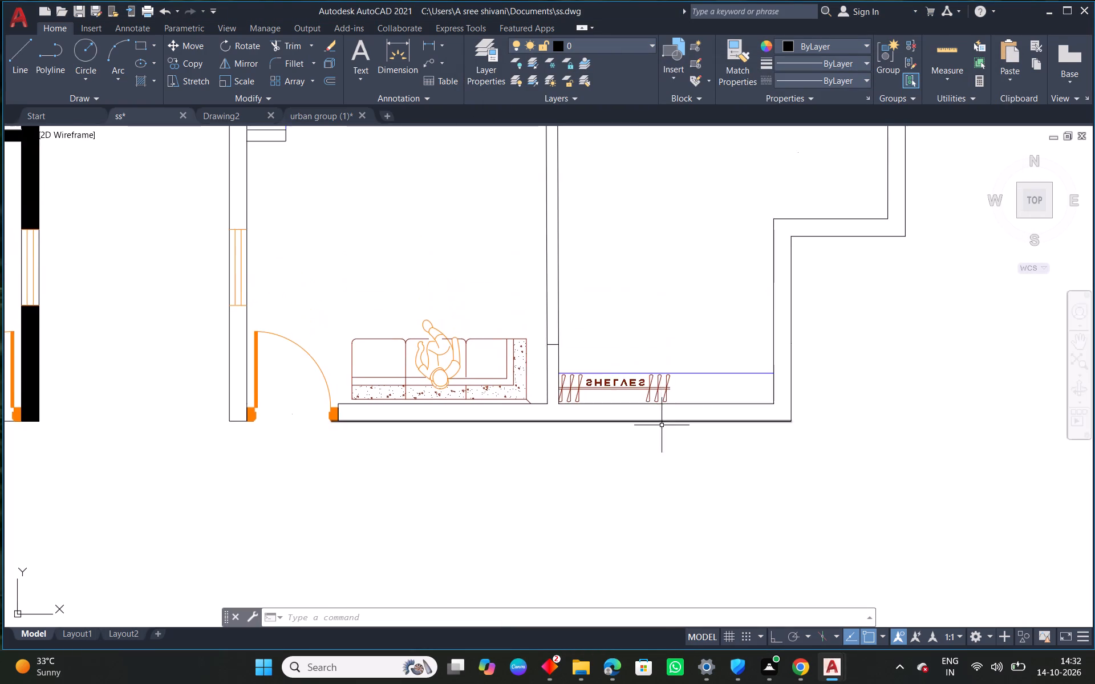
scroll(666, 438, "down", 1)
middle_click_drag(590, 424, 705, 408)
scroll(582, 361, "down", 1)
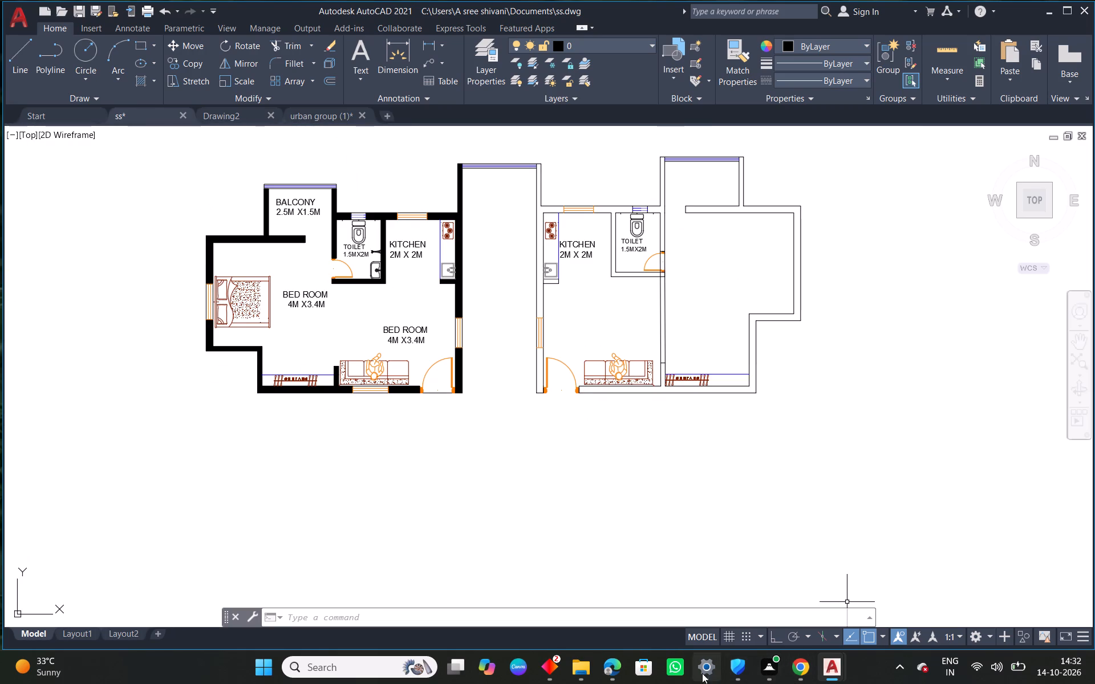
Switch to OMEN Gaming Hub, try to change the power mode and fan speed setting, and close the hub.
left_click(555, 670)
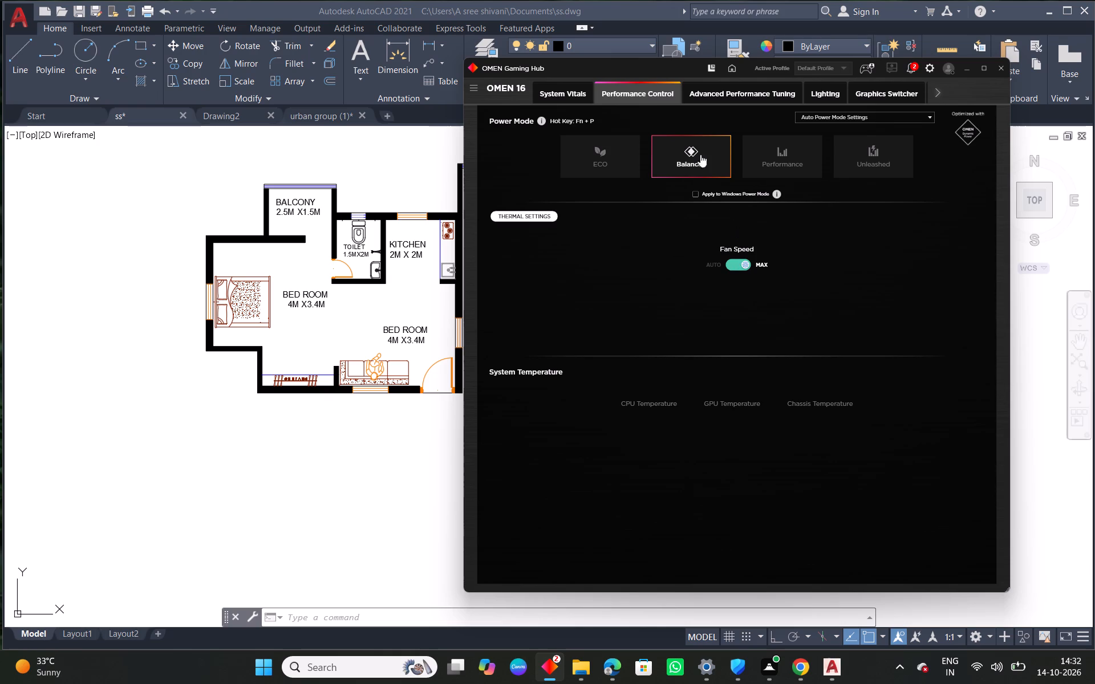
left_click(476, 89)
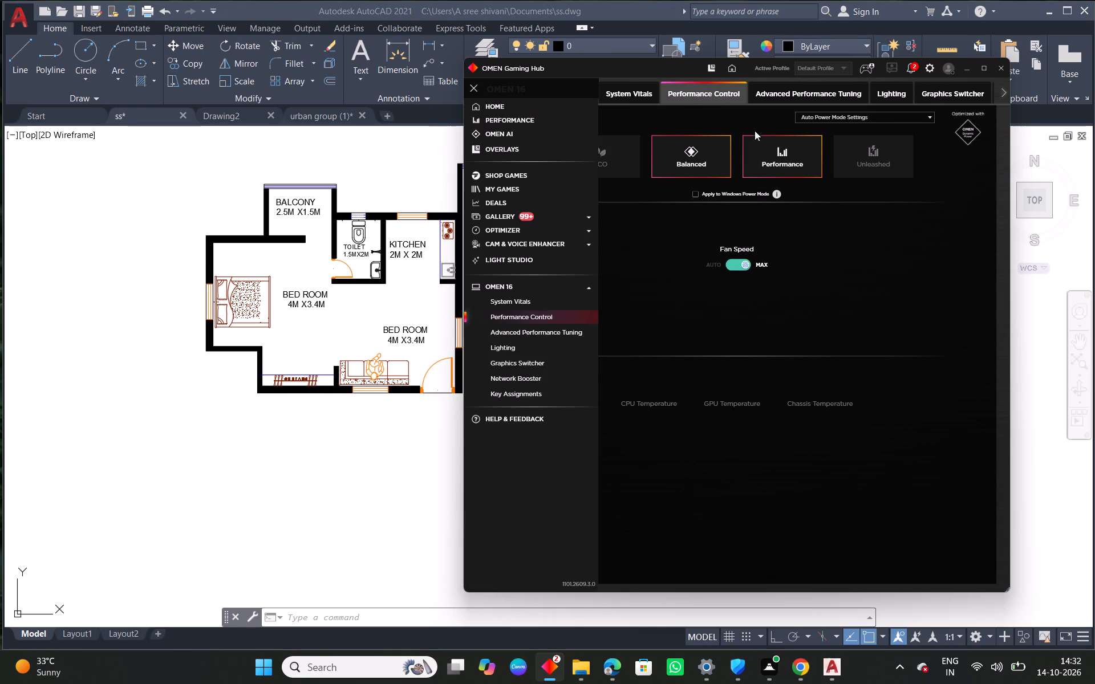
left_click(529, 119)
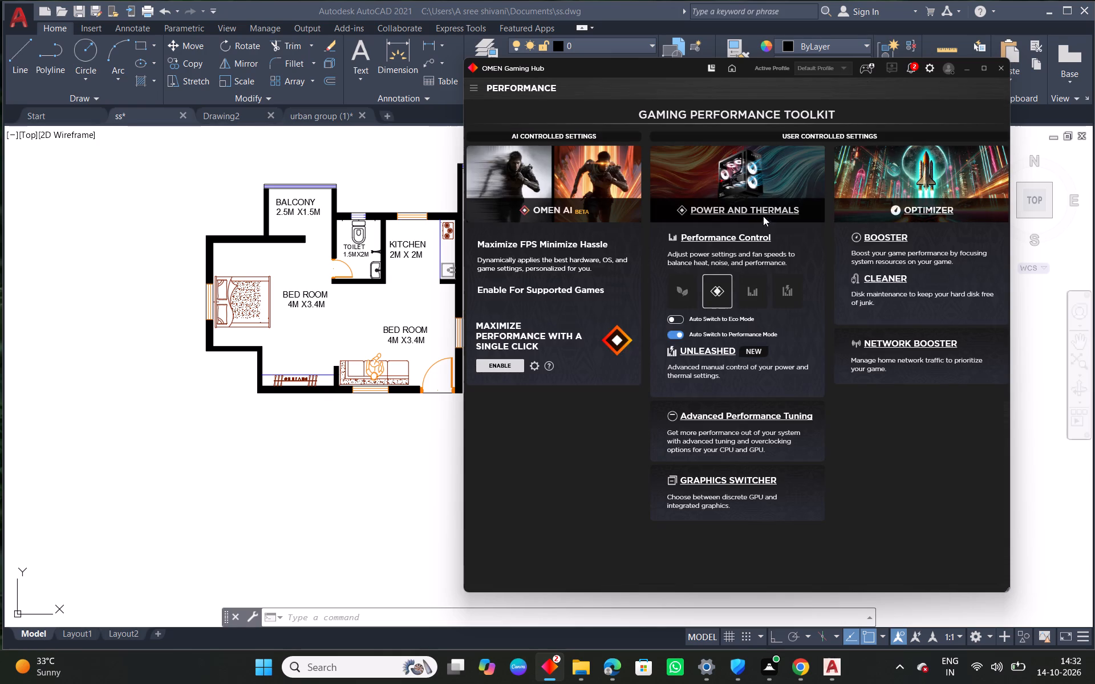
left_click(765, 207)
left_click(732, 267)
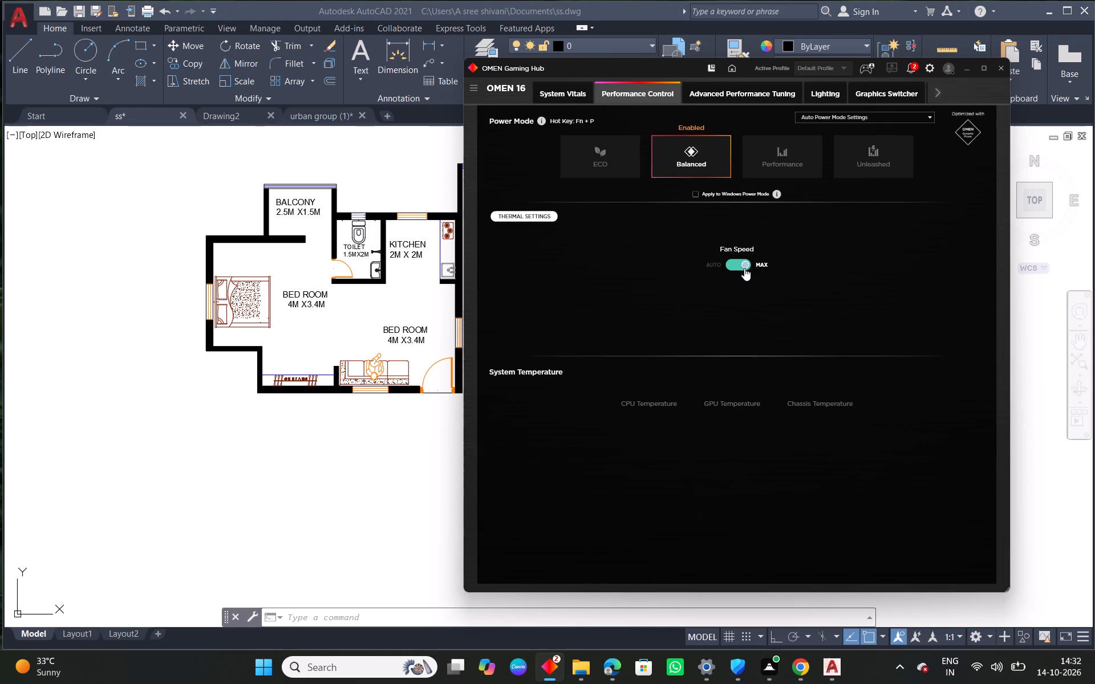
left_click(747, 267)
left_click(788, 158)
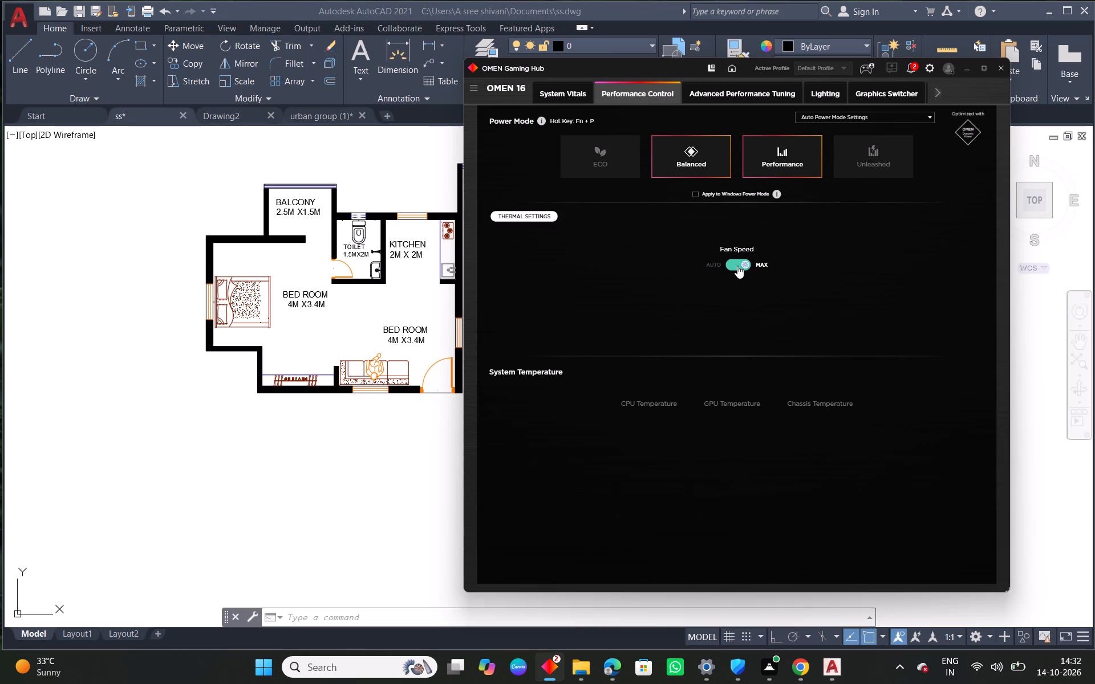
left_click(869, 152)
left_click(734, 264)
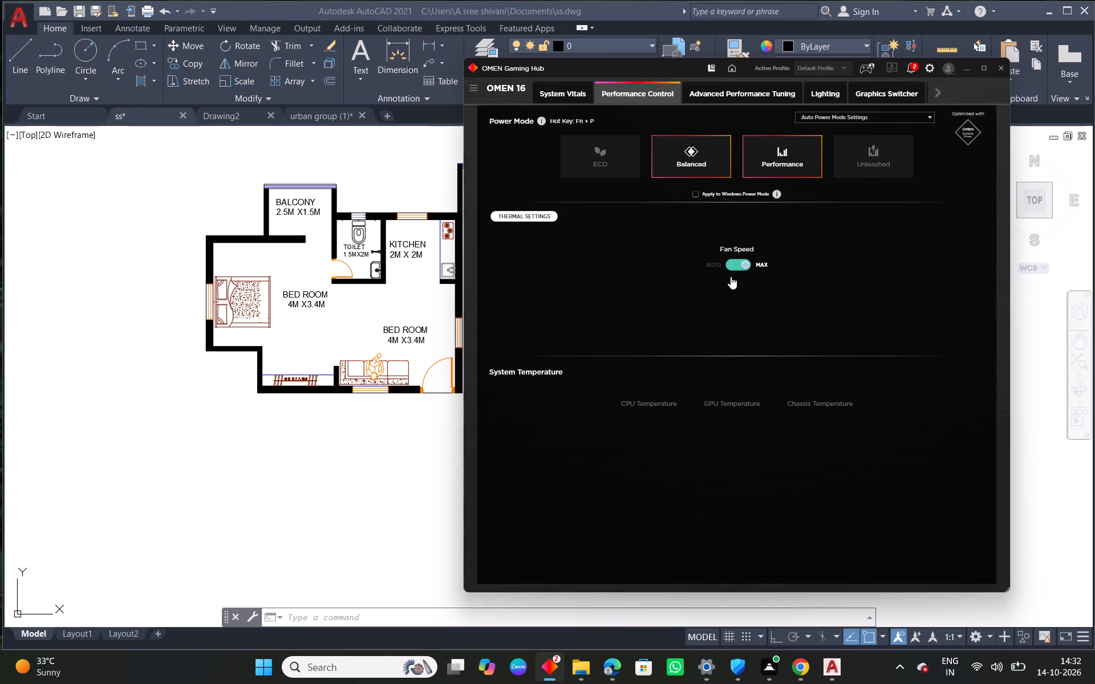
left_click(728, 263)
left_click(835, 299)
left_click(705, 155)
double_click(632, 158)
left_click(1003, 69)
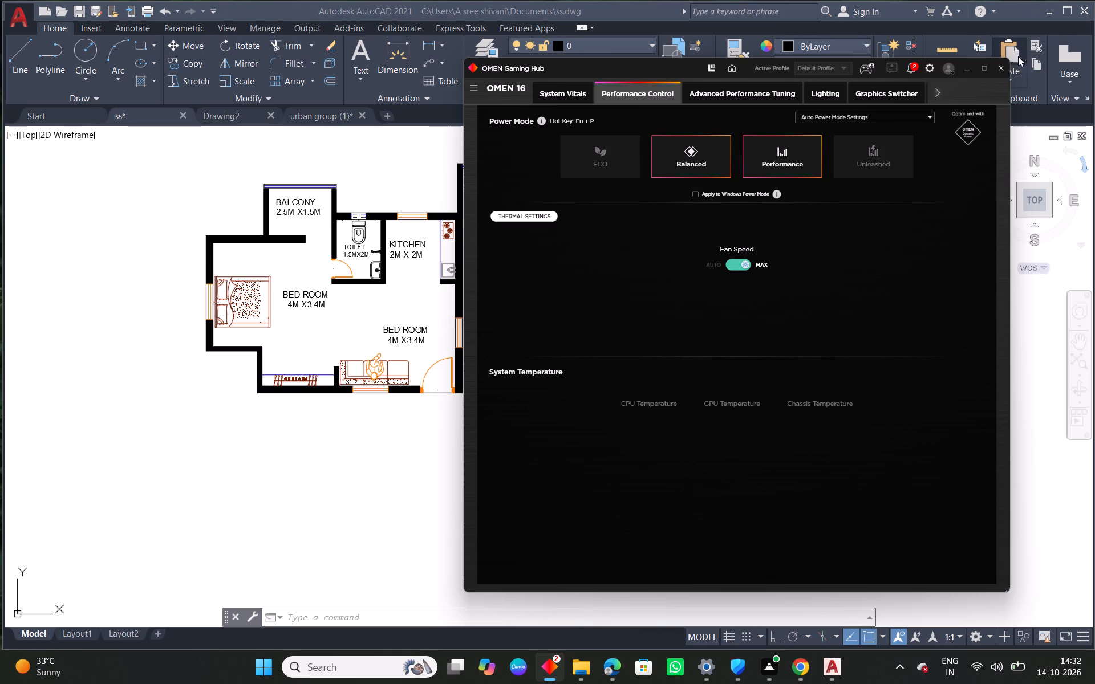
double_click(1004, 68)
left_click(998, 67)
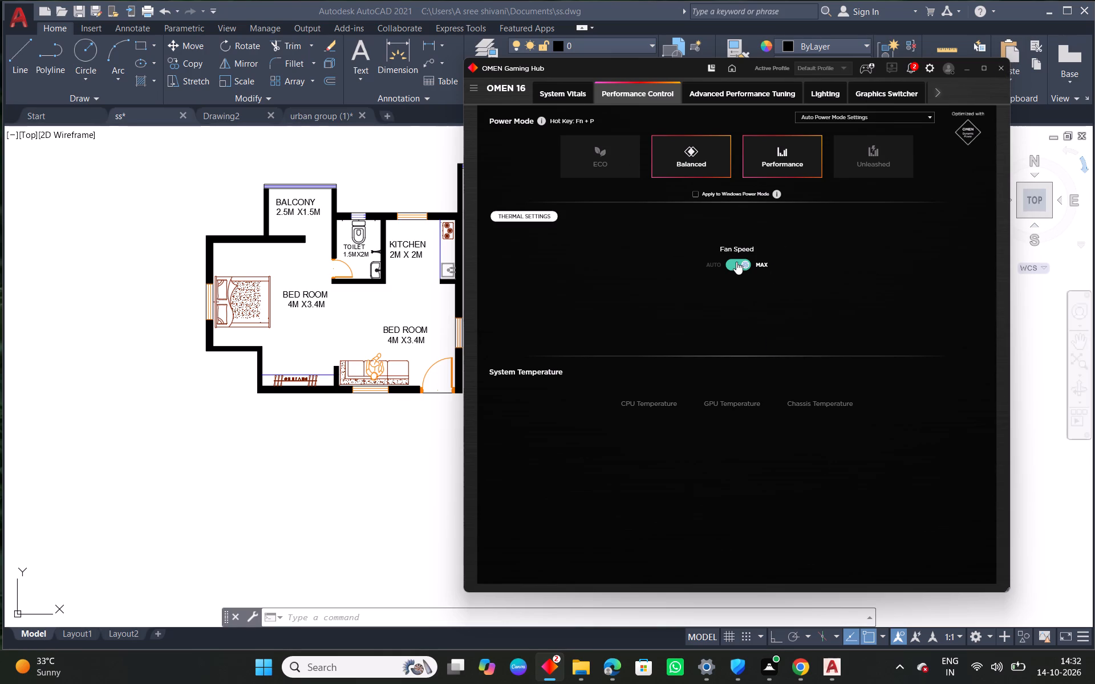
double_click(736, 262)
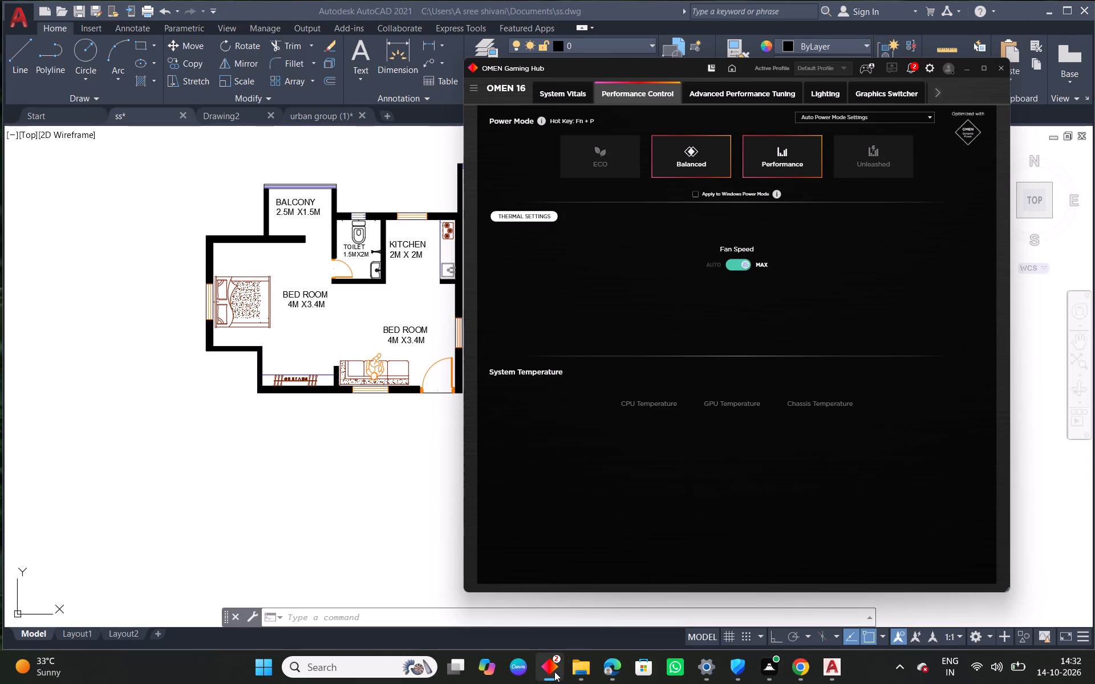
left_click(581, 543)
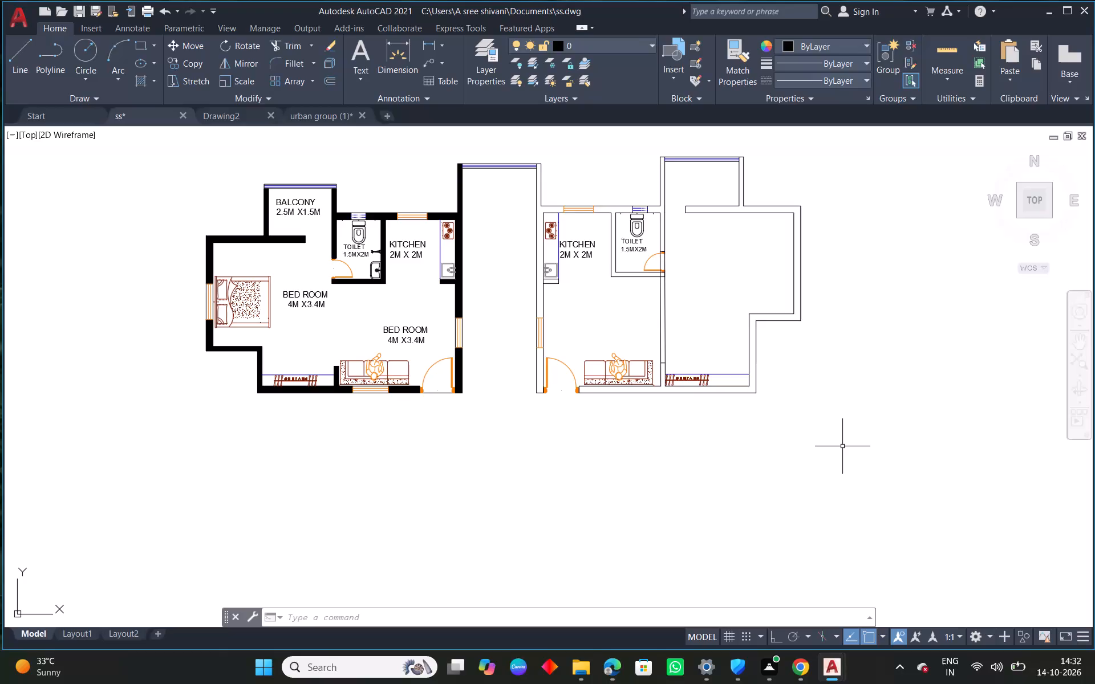
Copy the furnished flat's BALCONY 2.5M X1.5M label into the second flat's balcony.
middle_click_drag(702, 302, 715, 329)
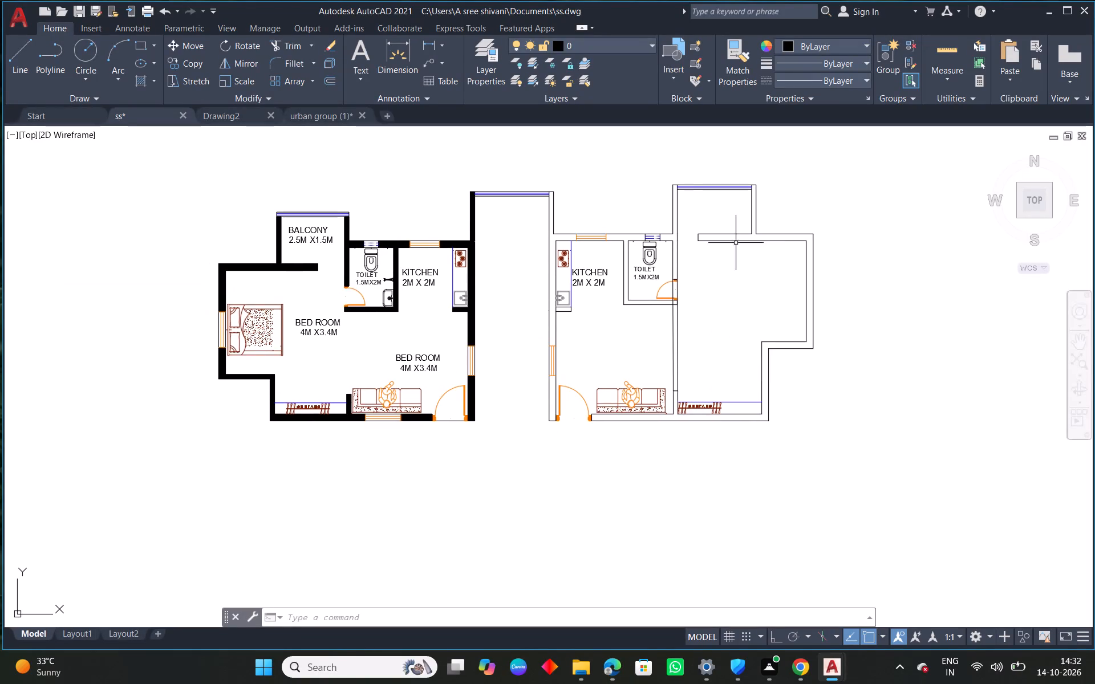
scroll(735, 203, "up", 1)
middle_click_drag(517, 332, 803, 356)
left_click(333, 279)
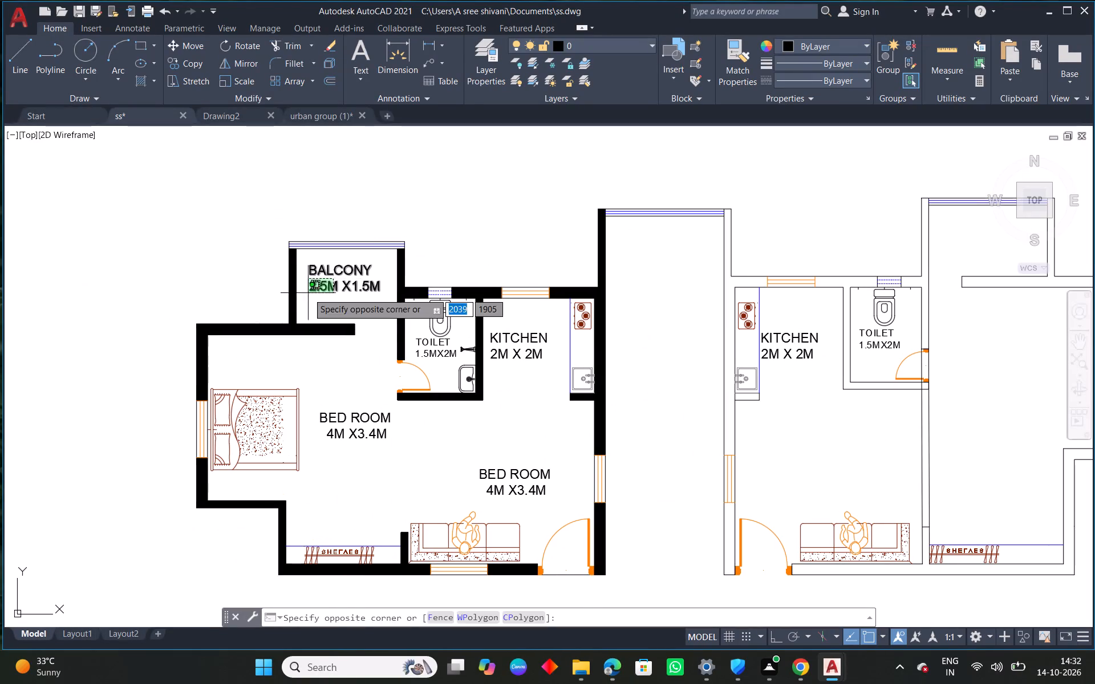
left_click(308, 293)
left_click(180, 67)
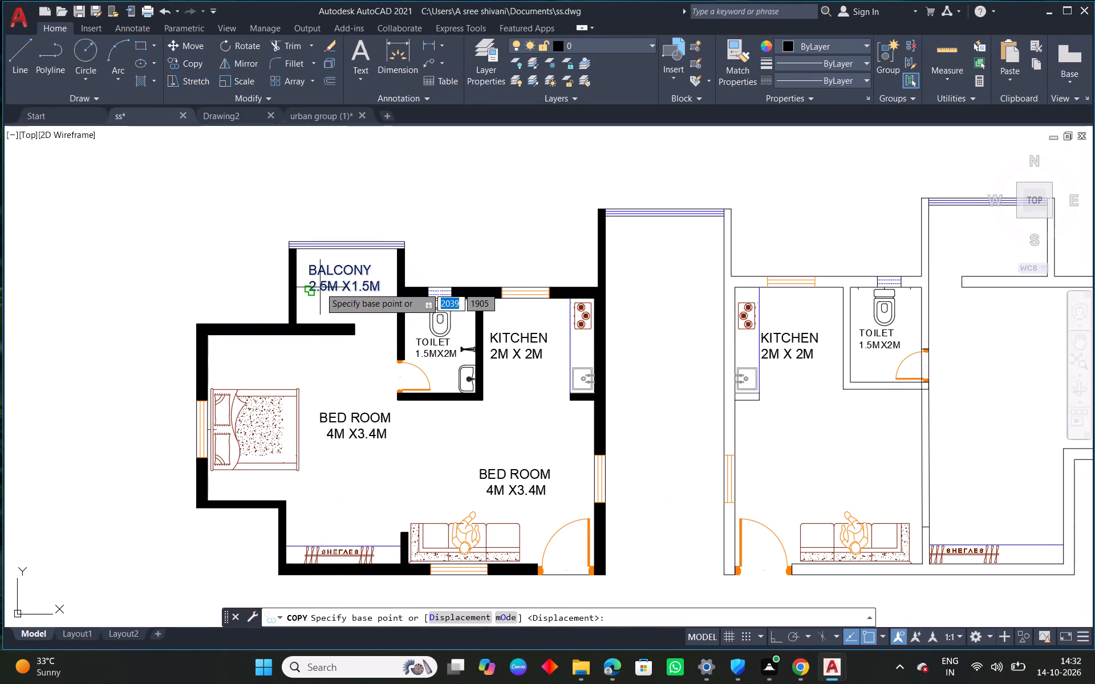
left_click(314, 288)
middle_click_drag(777, 267, 367, 298)
scroll(570, 266, "up", 1)
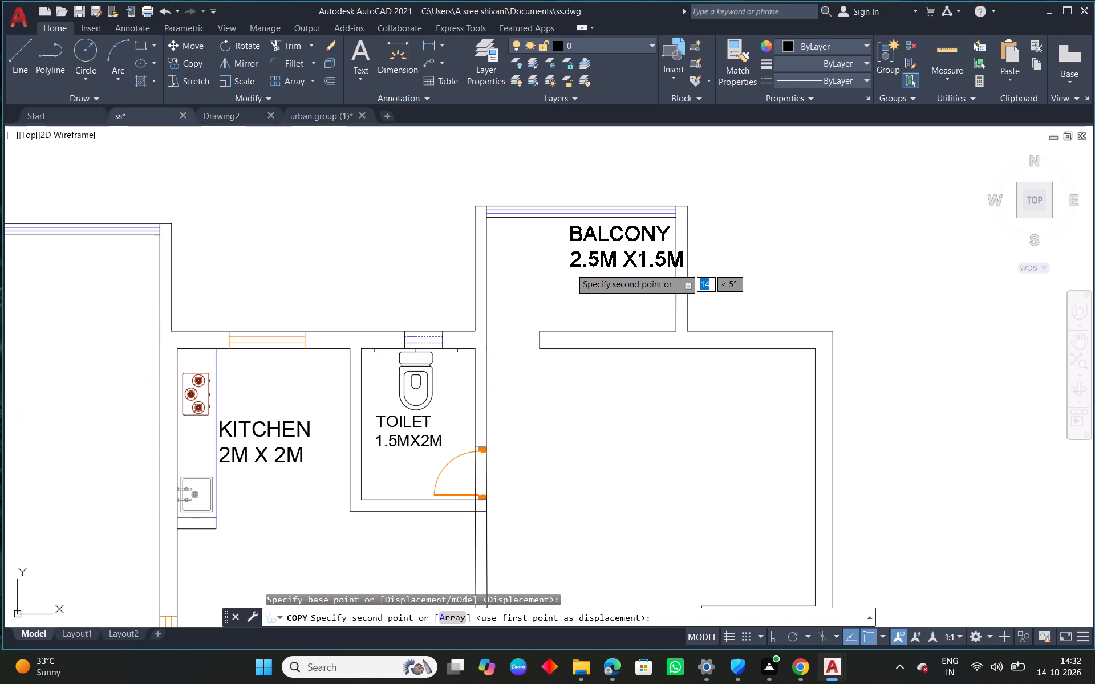
left_click(528, 286)
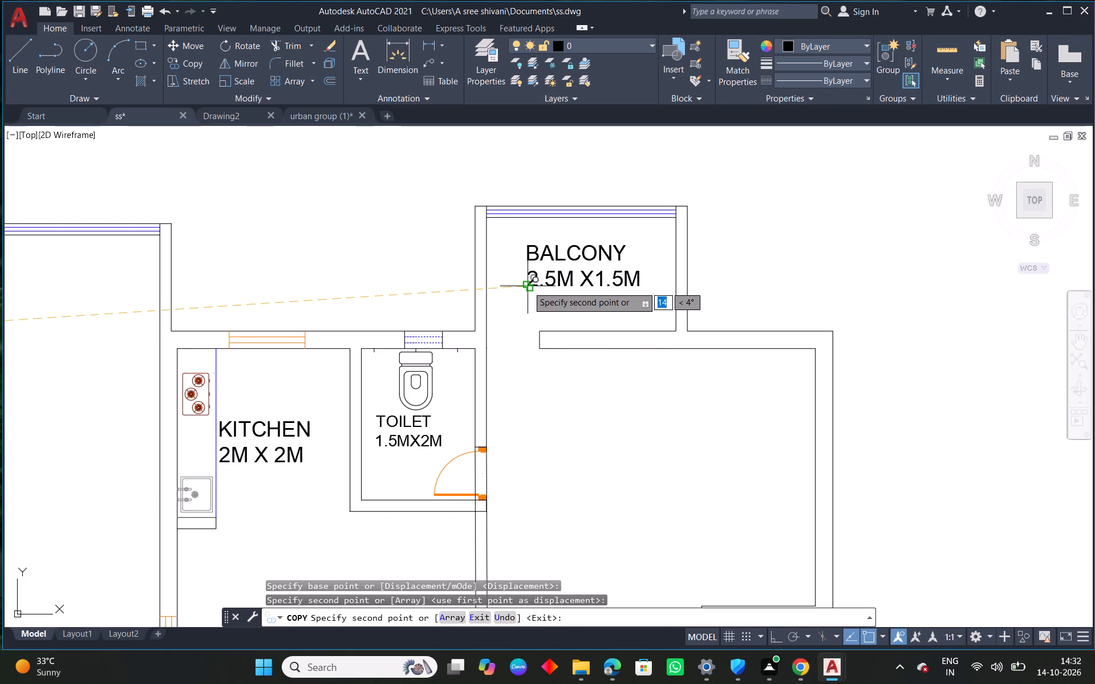
right_click(528, 286)
left_click(549, 297)
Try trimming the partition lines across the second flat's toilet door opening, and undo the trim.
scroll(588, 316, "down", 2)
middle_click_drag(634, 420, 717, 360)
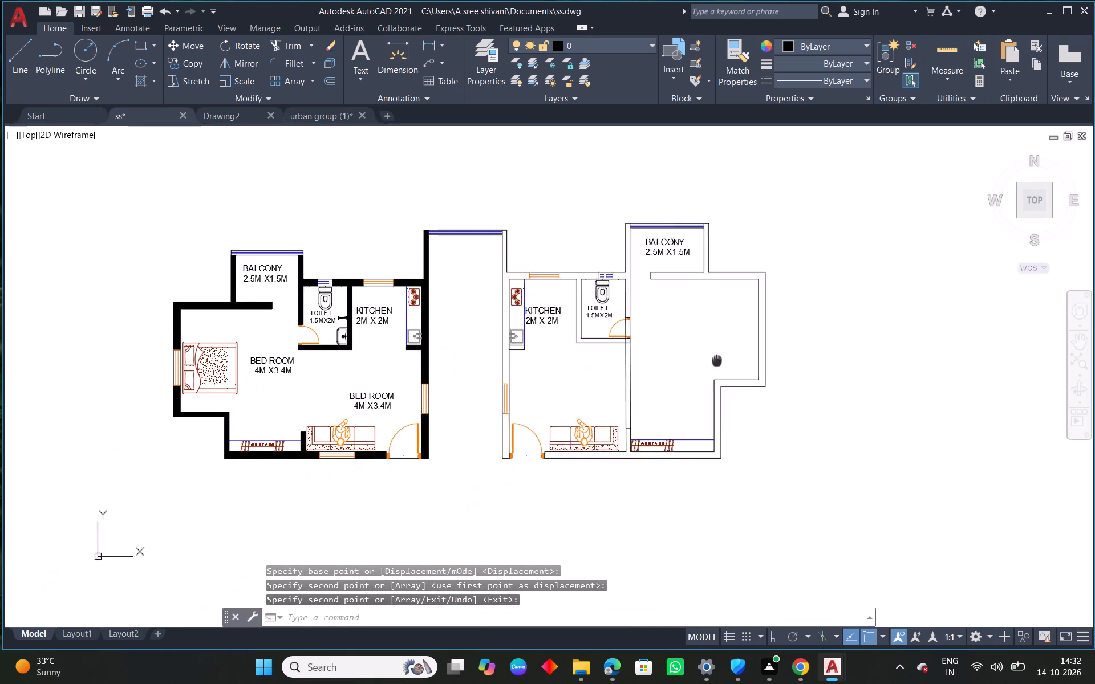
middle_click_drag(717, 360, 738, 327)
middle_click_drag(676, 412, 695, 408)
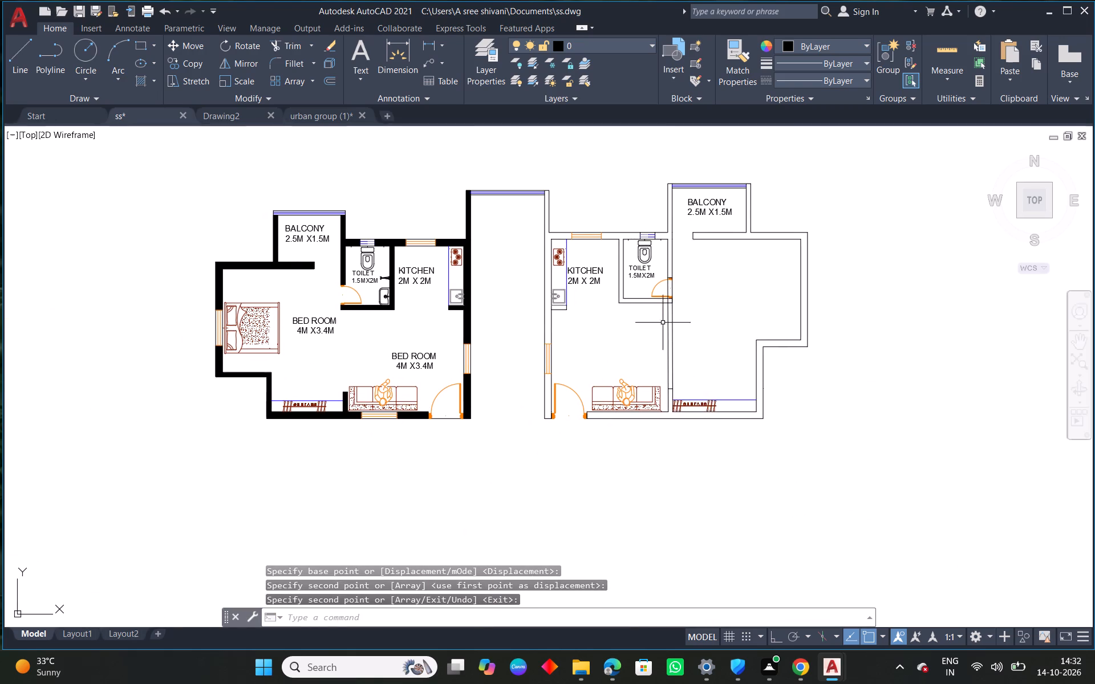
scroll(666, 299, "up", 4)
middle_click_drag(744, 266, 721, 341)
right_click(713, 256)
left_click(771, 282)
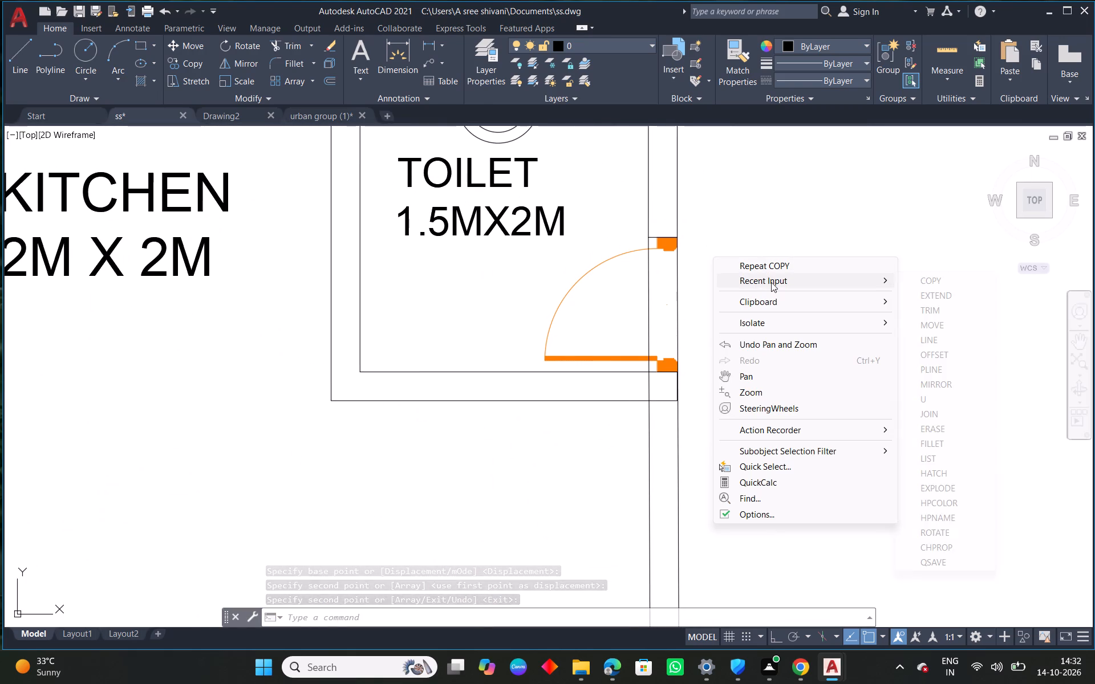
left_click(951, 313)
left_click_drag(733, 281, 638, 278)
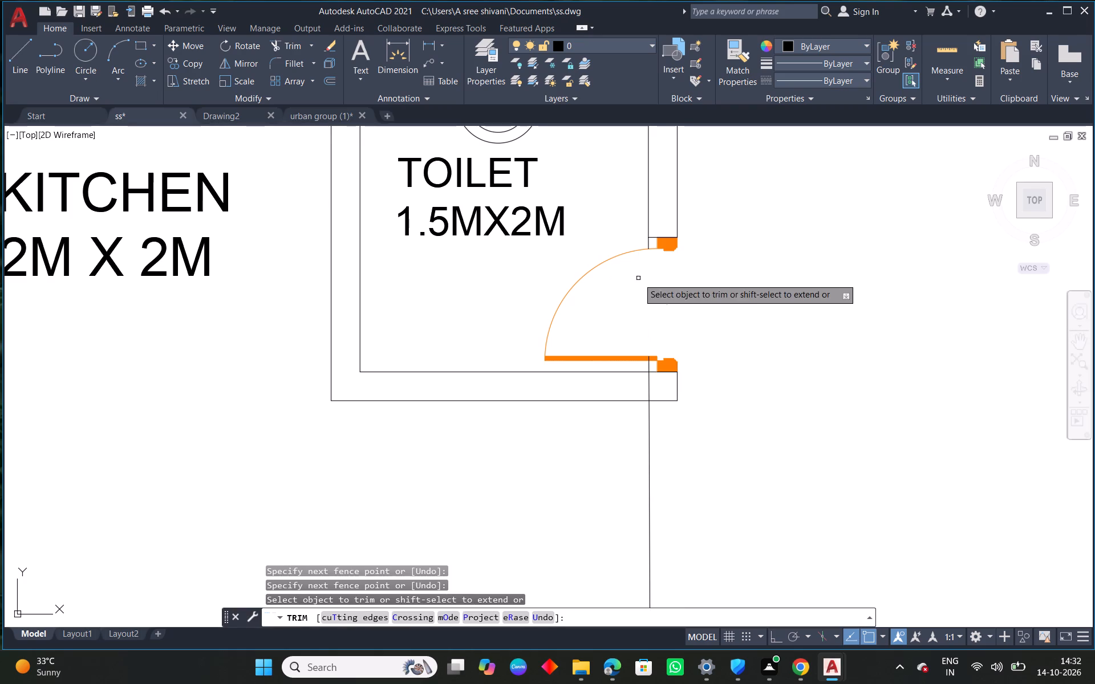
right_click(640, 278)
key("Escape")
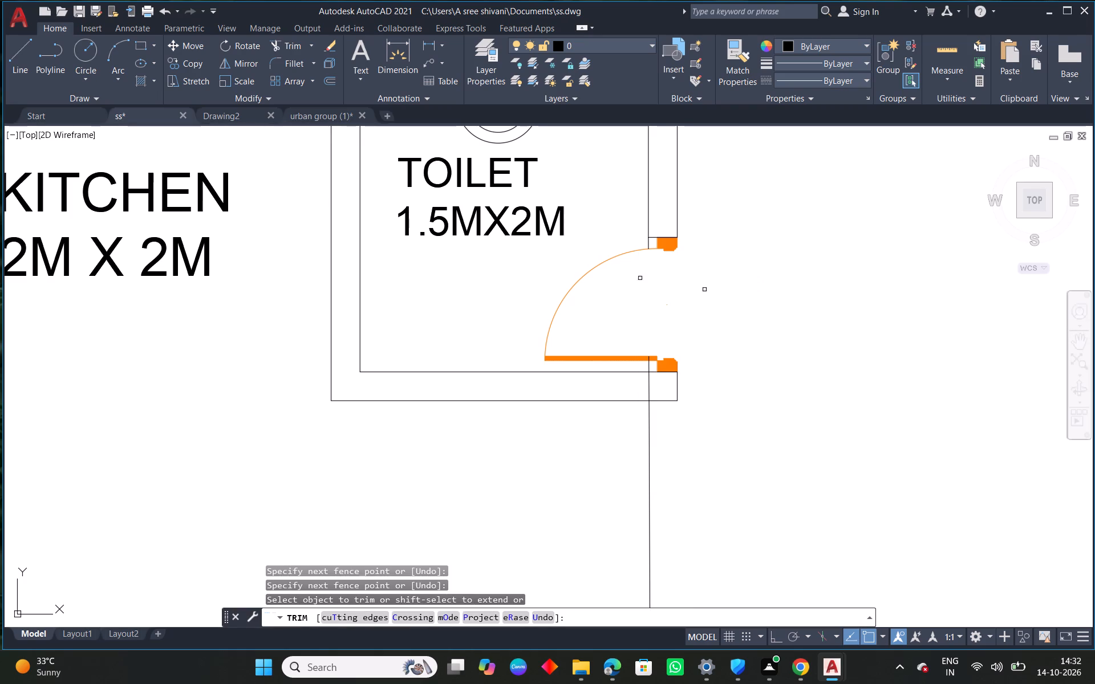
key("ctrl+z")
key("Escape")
Erase the short end line of the toilet's lower wall and extend both wall lines to the partition's outer line.
scroll(652, 415, "up", 3)
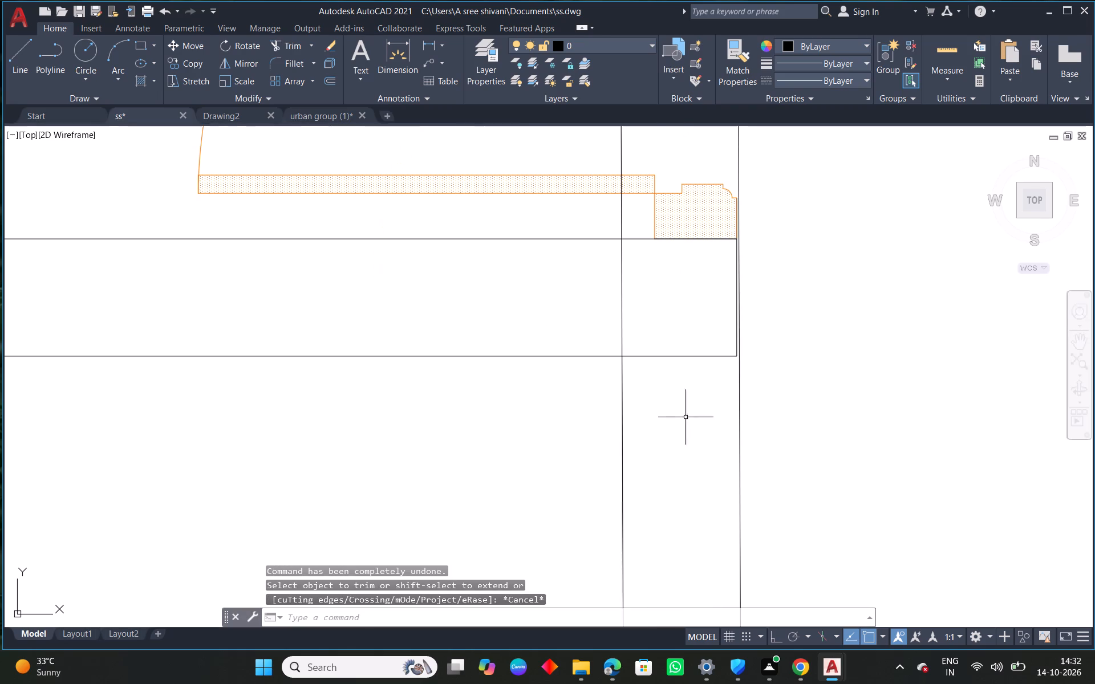
left_click(737, 282)
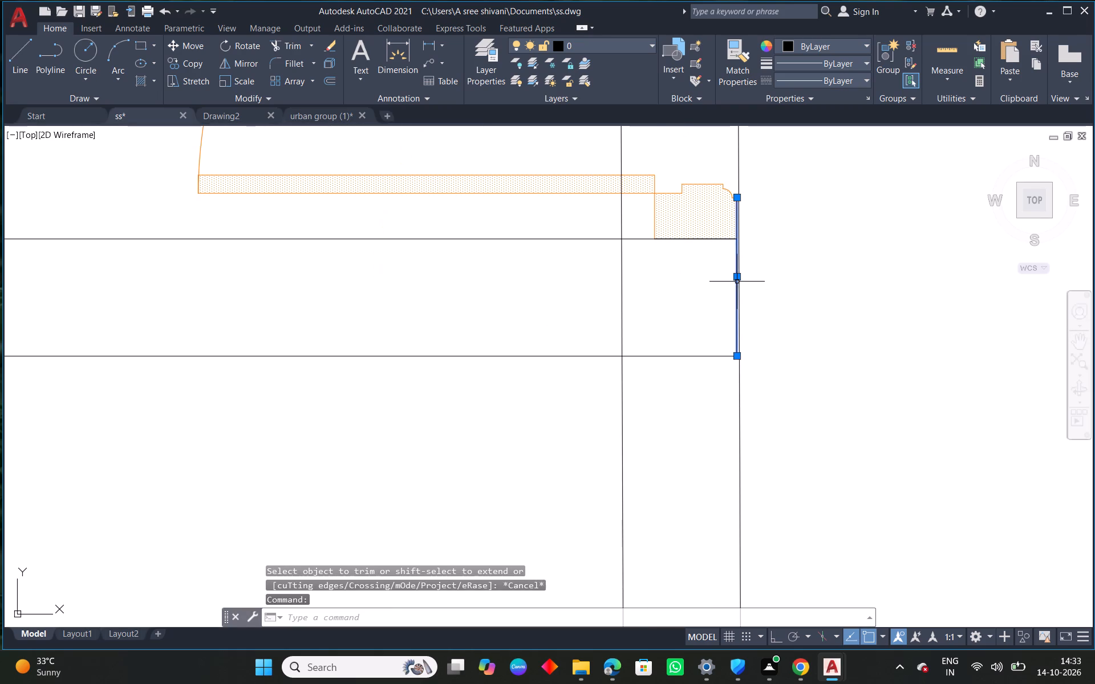
key("Delete")
key("Escape")
key("e")
key("x")
key("space")
left_click_drag(692, 392, 684, 245)
left_click_drag(637, 257, 632, 218)
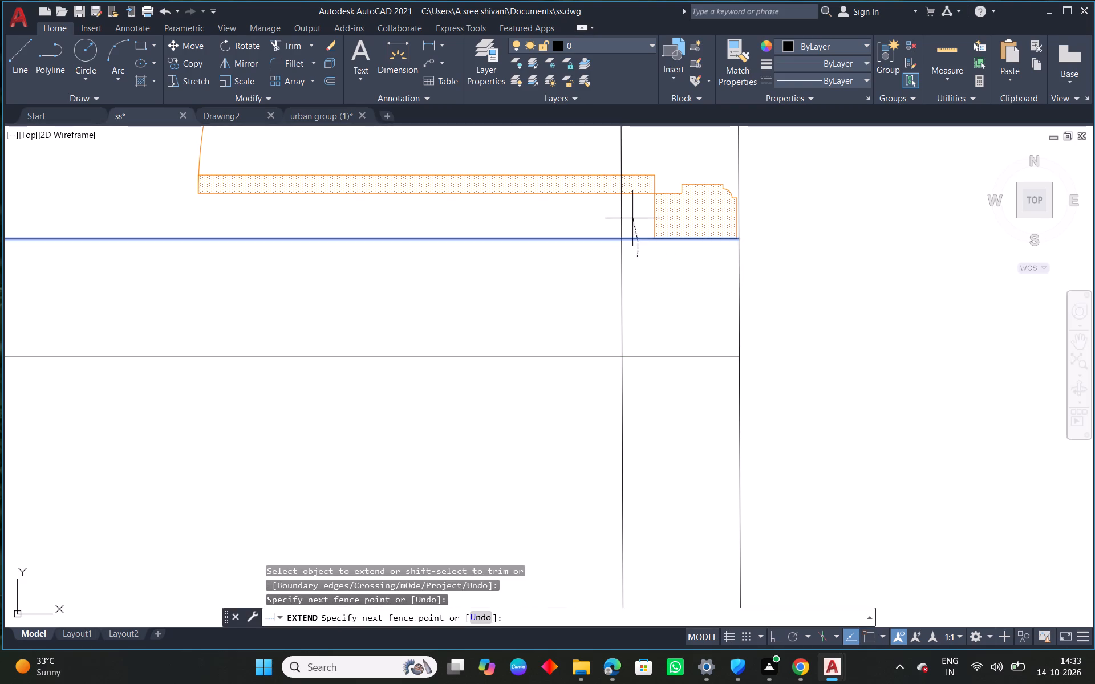
left_click_drag(632, 218, 632, 218)
key("Escape")
Trim both partition lines across the second flat's toilet door opening.
scroll(684, 336, "down", 3)
middle_click_drag(707, 249, 681, 333)
scroll(672, 244, "up", 3)
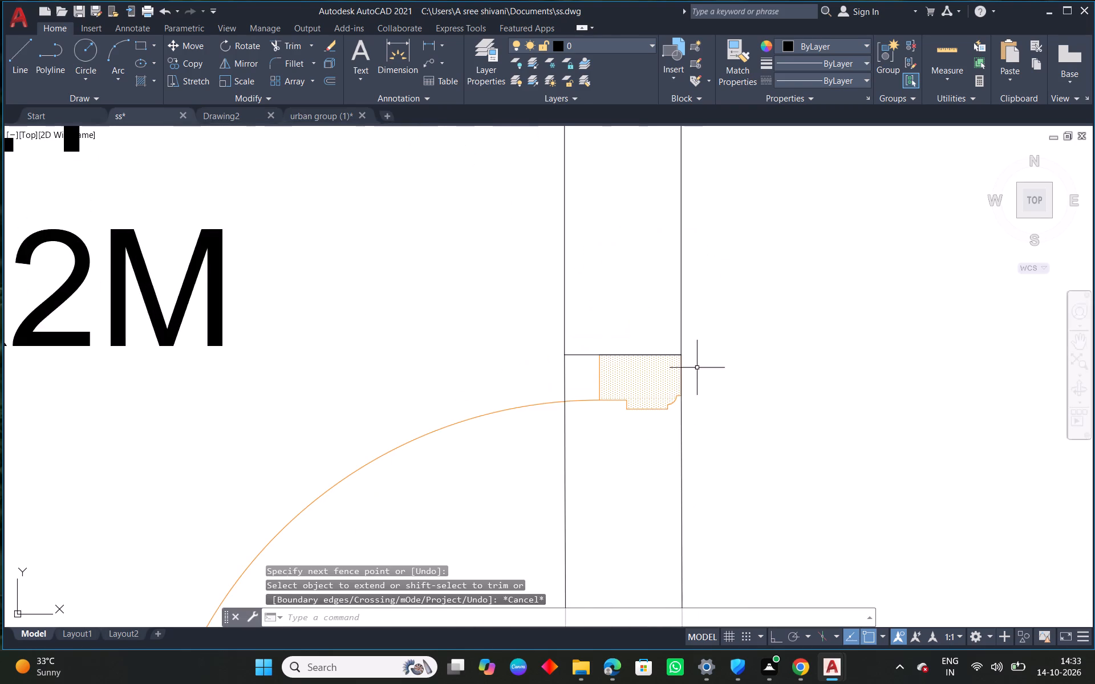
middle_click_drag(709, 389, 753, 294)
scroll(650, 261, "up", 3)
scroll(650, 261, "down", 6)
middle_click_drag(729, 382, 748, 298)
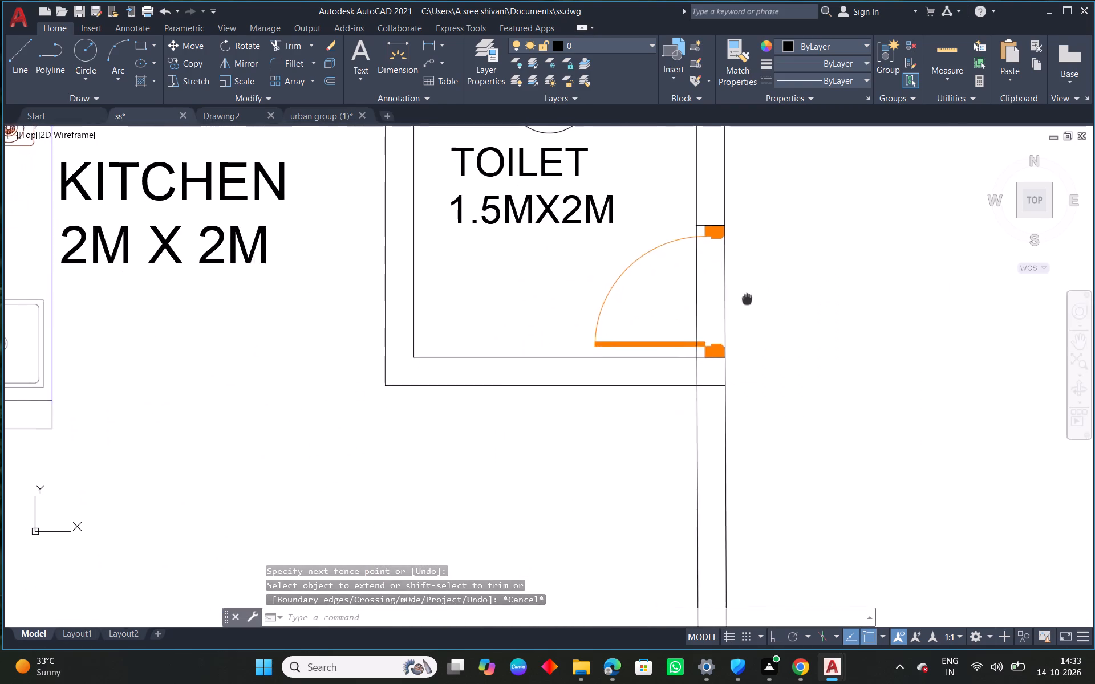
scroll(748, 296, "up", 1)
type("tr")
key("space")
key("space")
left_click_drag(748, 295, 750, 290)
left_click_drag(749, 288, 630, 283)
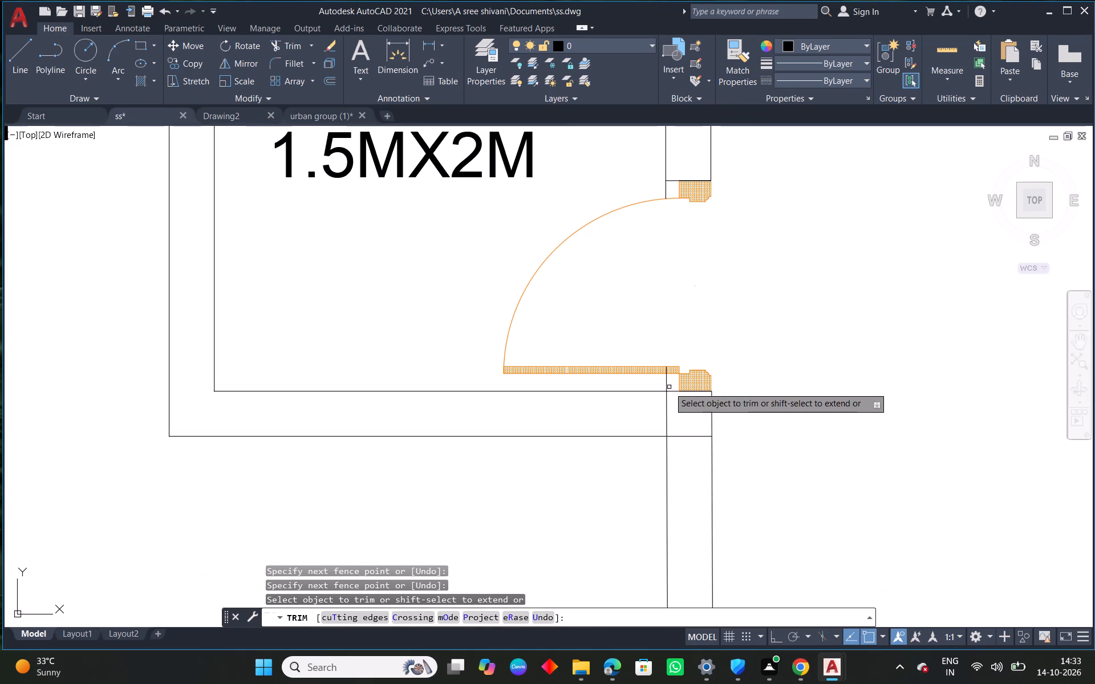
key("Escape")
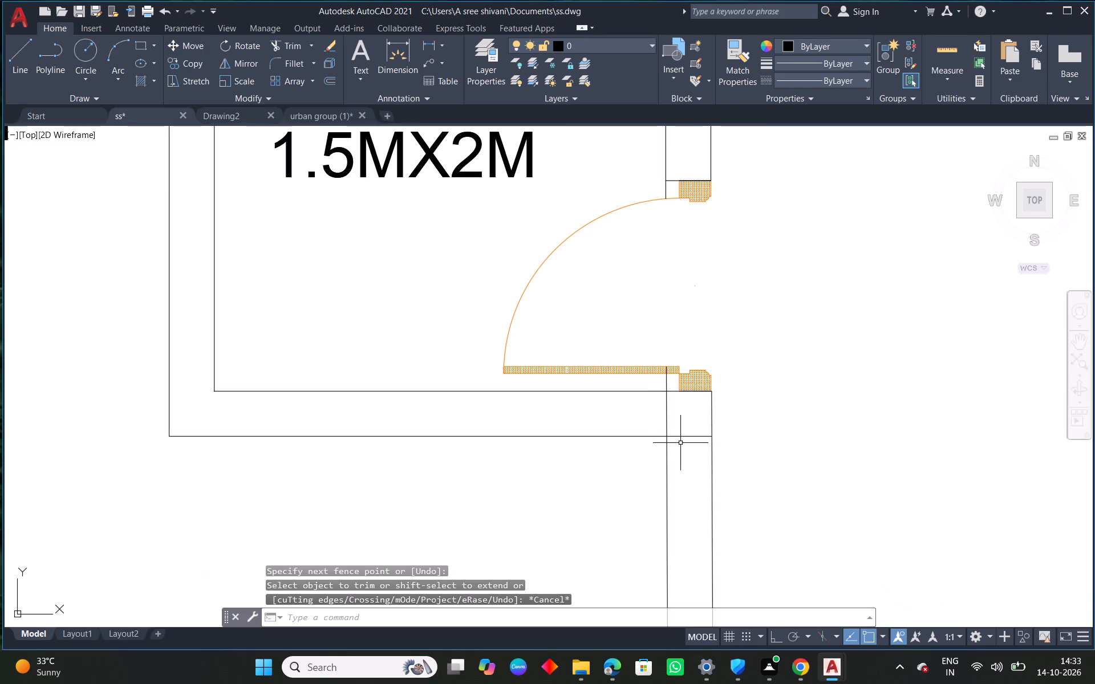
Fillet the upper door jamb line with the partition's toilet-side line at radius 0, and erase the leftover stub beside the frame.
middle_click_drag(684, 435, 711, 348)
scroll(728, 383, "down", 2)
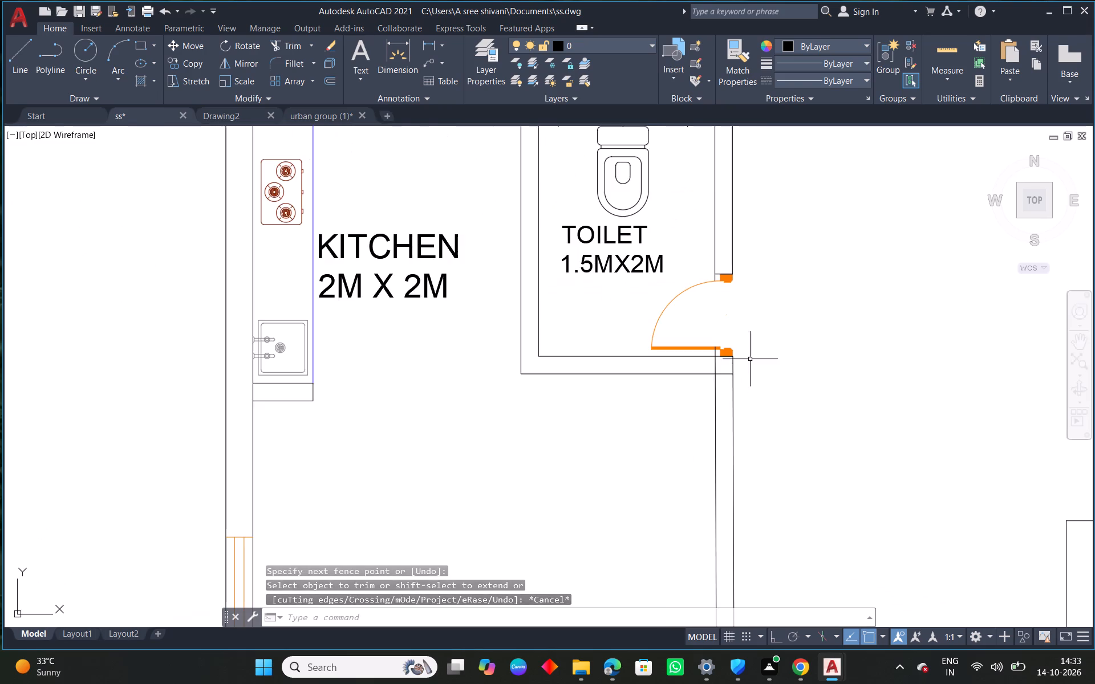
scroll(747, 256, "up", 3)
key("f")
key("space")
left_click(632, 286)
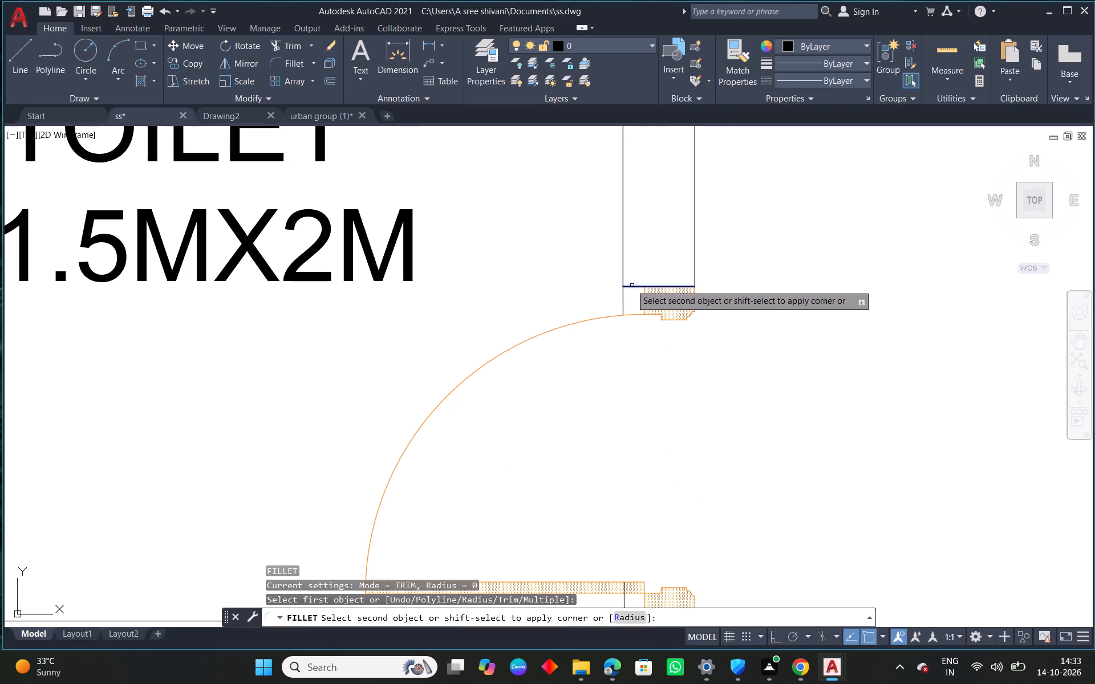
left_click(623, 274)
left_click(623, 305)
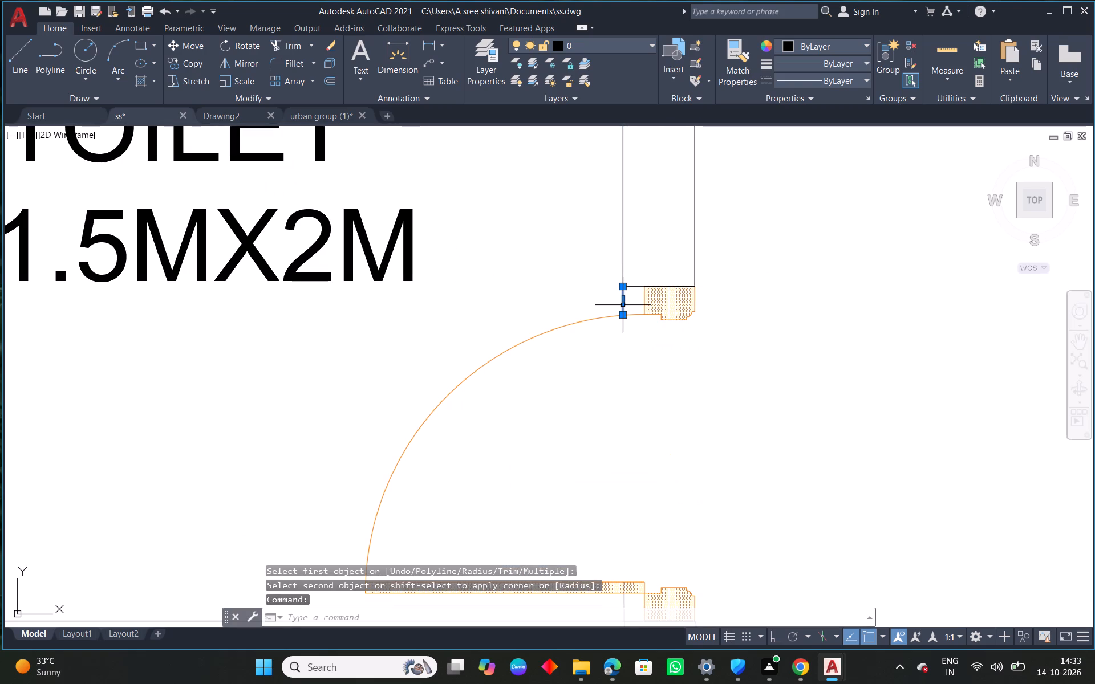
key("Delete")
Trim the partition line between the toilet's lower wall and the door leaf, and erase the leftover piece inside the leaf.
scroll(721, 321, "down", 3)
middle_click_drag(782, 420, 810, 284)
scroll(713, 280, "up", 1)
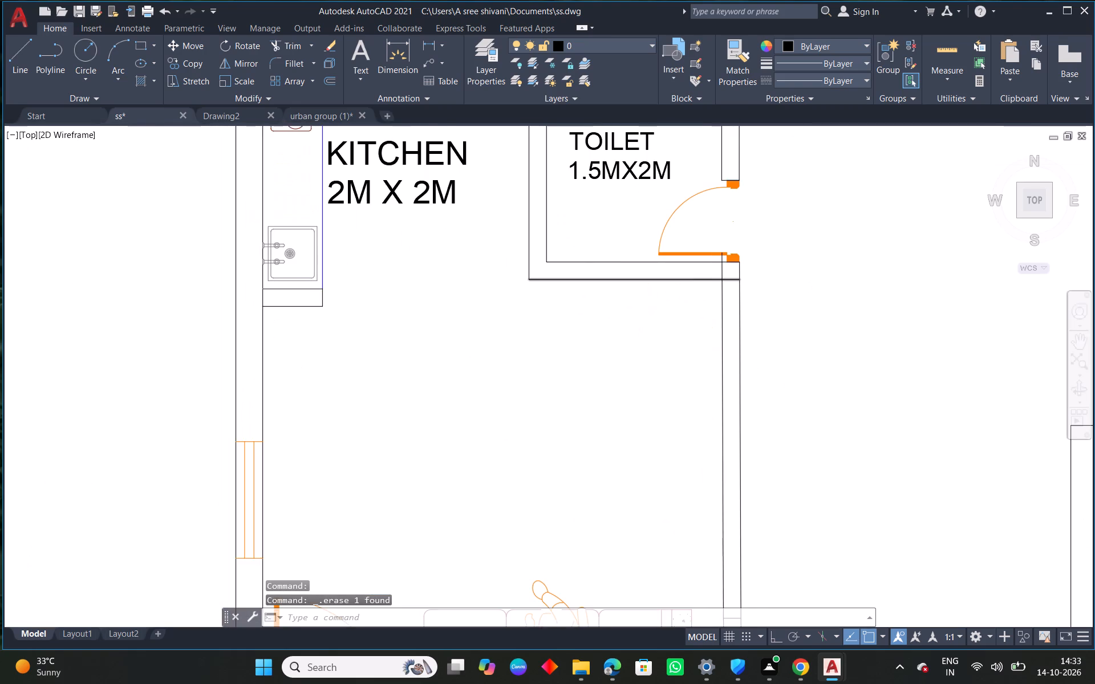
scroll(750, 257, "up", 1)
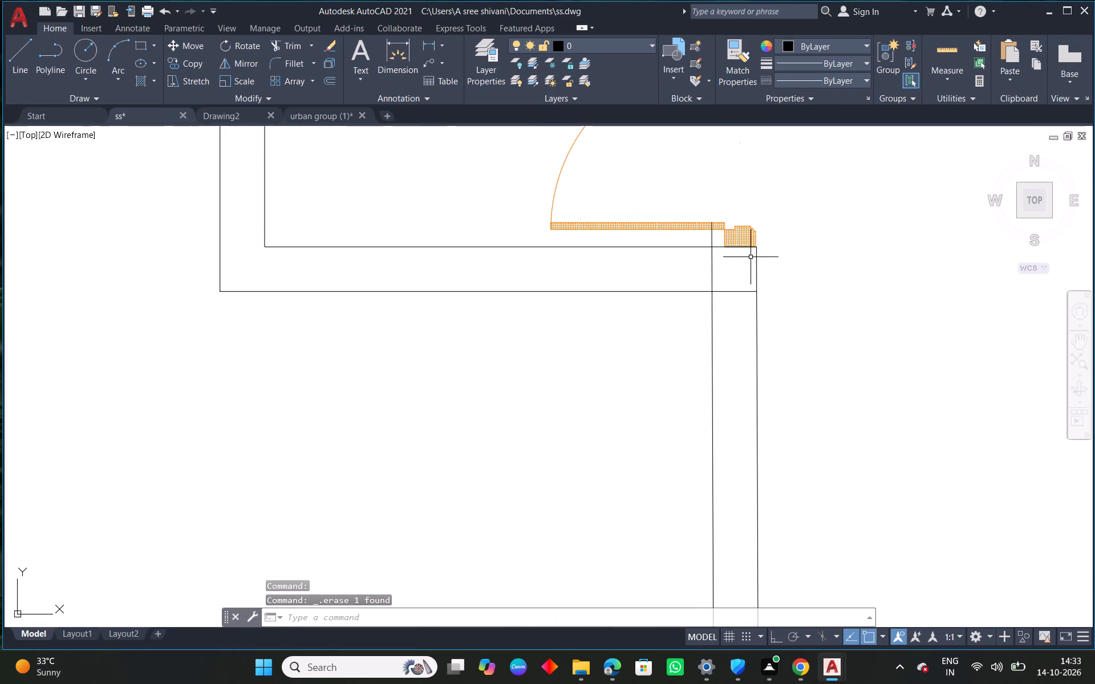
scroll(751, 257, "up", 1)
scroll(680, 214, "up", 2)
scroll(745, 307, "down", 1)
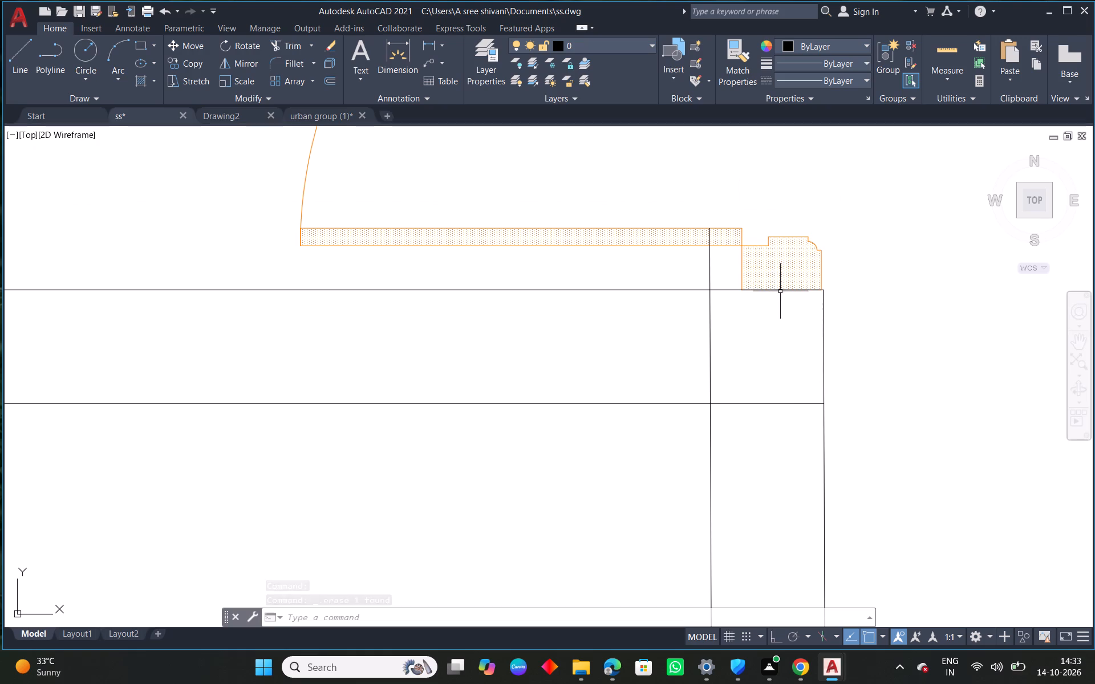
type("tr")
key("space")
key("space")
left_click_drag(725, 260, 719, 254)
left_click_drag(721, 264, 668, 263)
key("Escape")
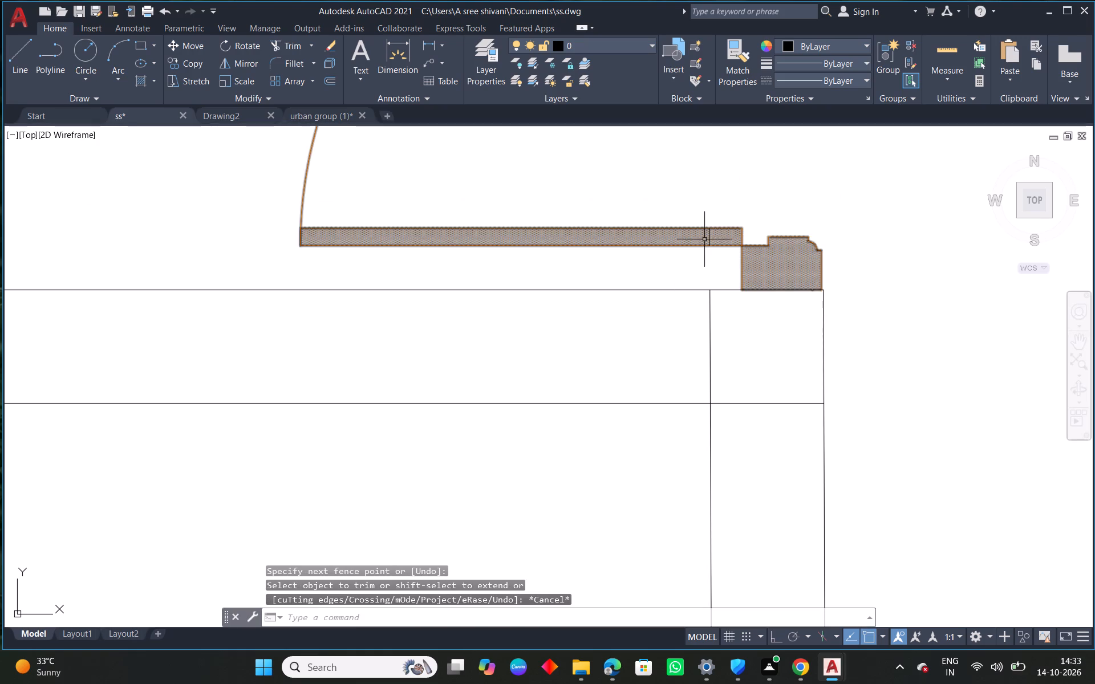
scroll(704, 237, "up", 2)
left_click(717, 245)
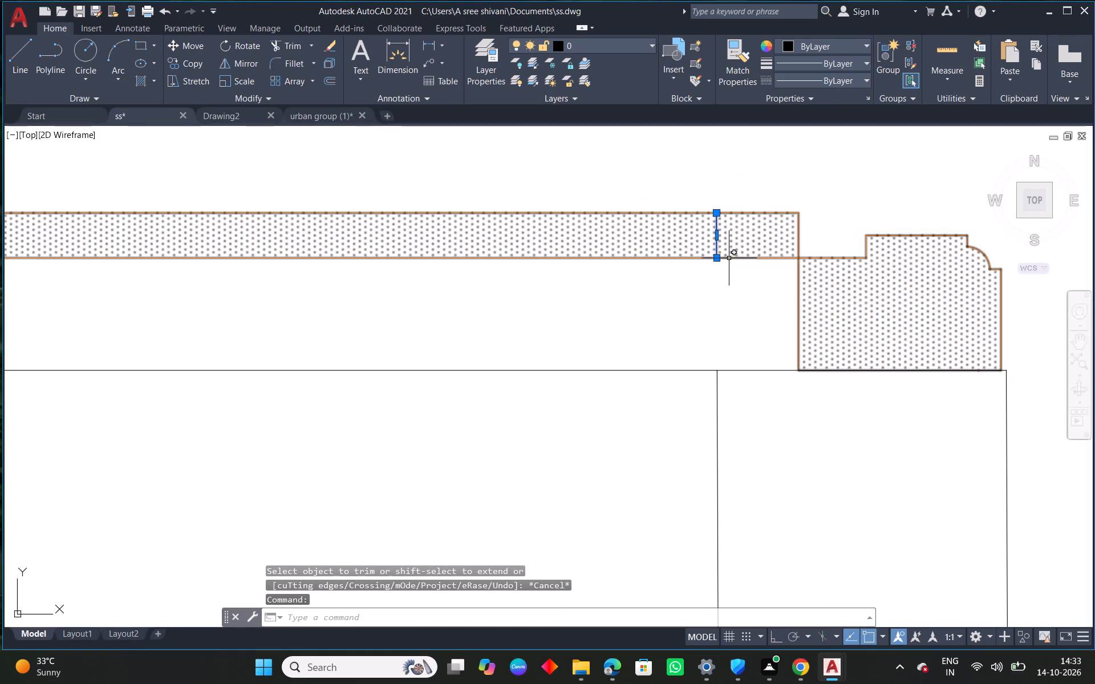
key("Delete")
Trim both partition lines between the toilet's lower wall and the short wall stub beside the shelves.
scroll(757, 324, "down", 3)
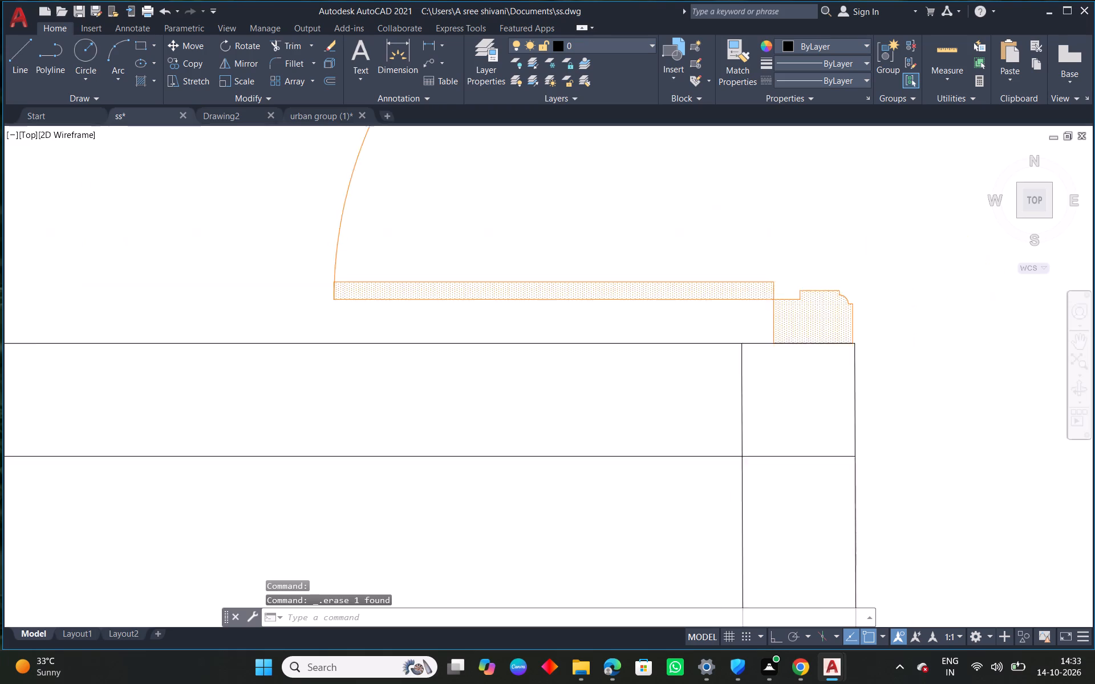
middle_click_drag(813, 433, 827, 361)
scroll(859, 396, "down", 6)
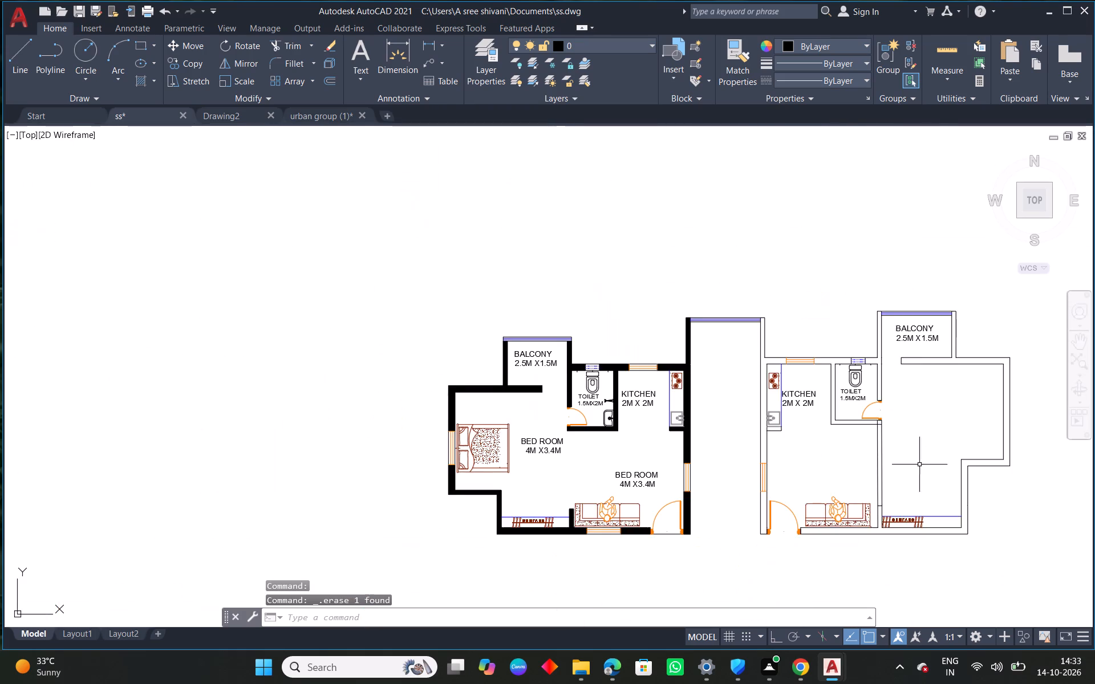
middle_click_drag(942, 481, 912, 414)
scroll(829, 402, "up", 2)
type("tr")
key("space")
key("space")
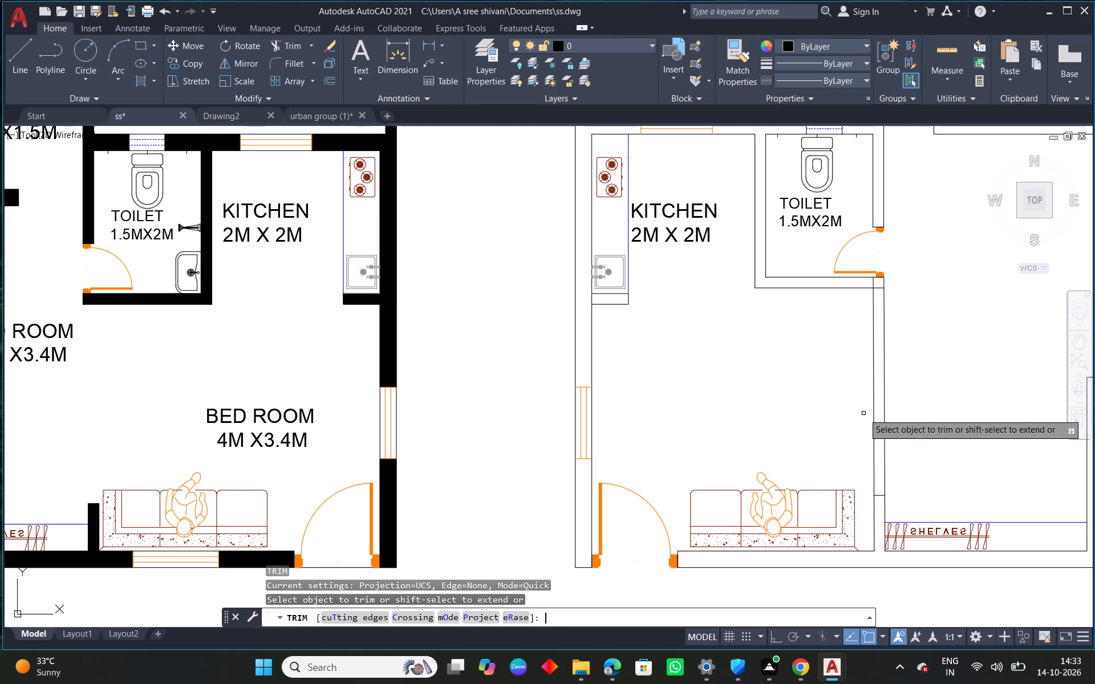
left_click_drag(863, 413, 905, 401)
left_click_drag(909, 392, 843, 386)
key("Escape")
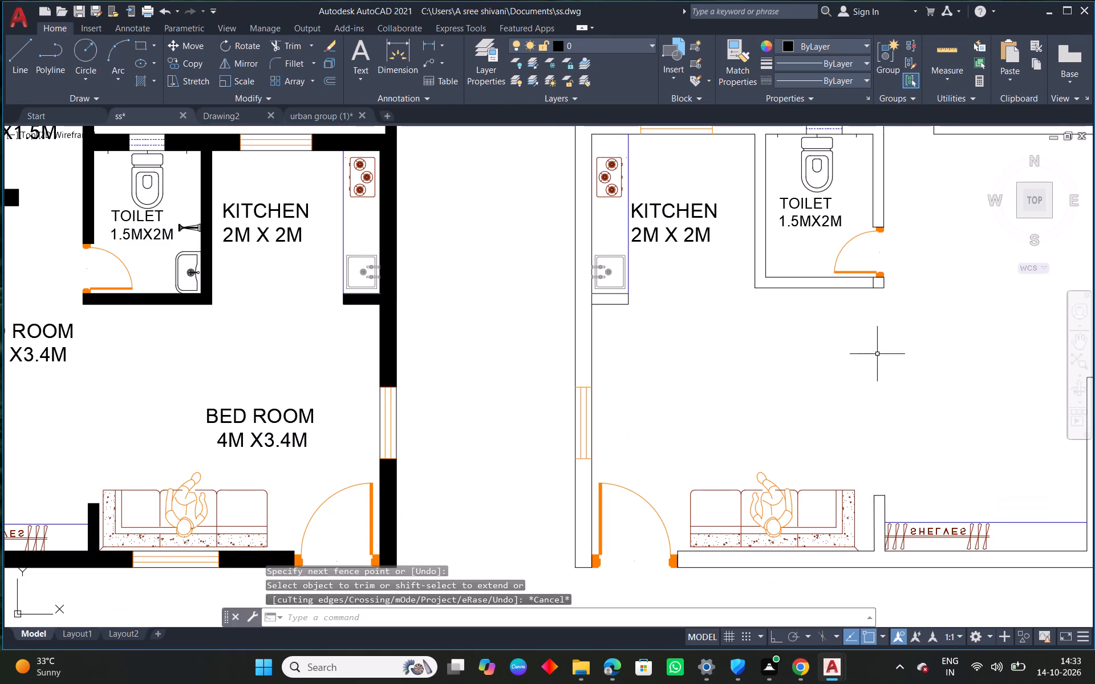
Erase the short line crossing the toilet's lower wall near its open end below the door.
scroll(881, 273, "up", 3)
left_click_drag(869, 286, 832, 285)
left_click(802, 280)
key("Delete")
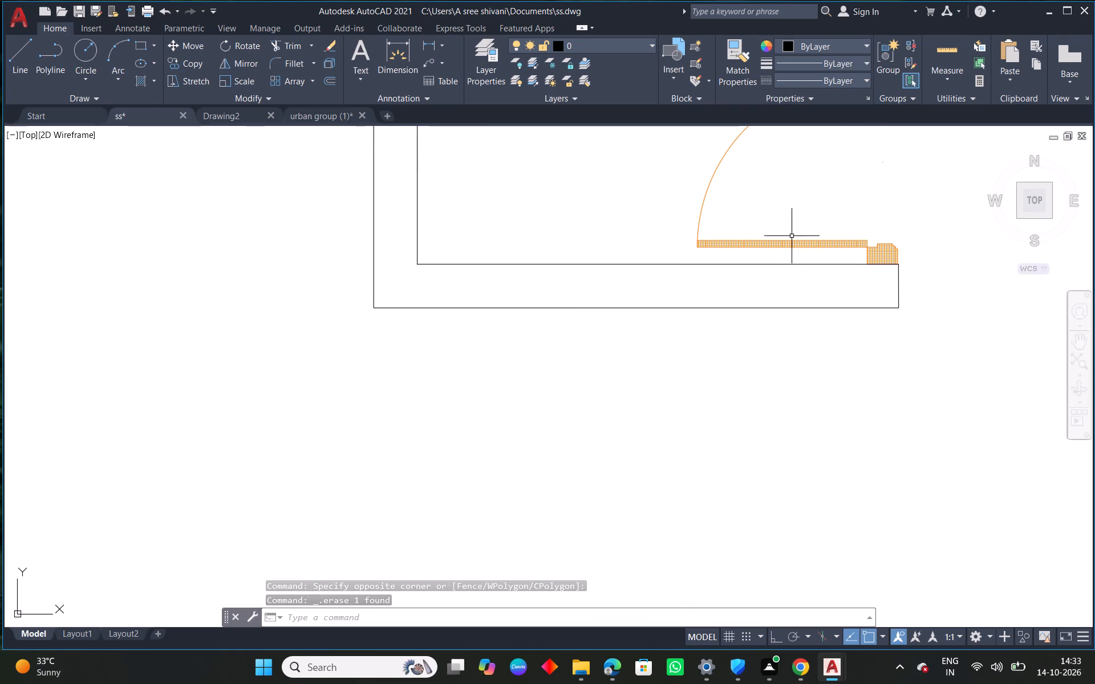
Trim the wall line across the end of the short wall below the second flat's kitchen sink.
scroll(735, 207, "down", 3)
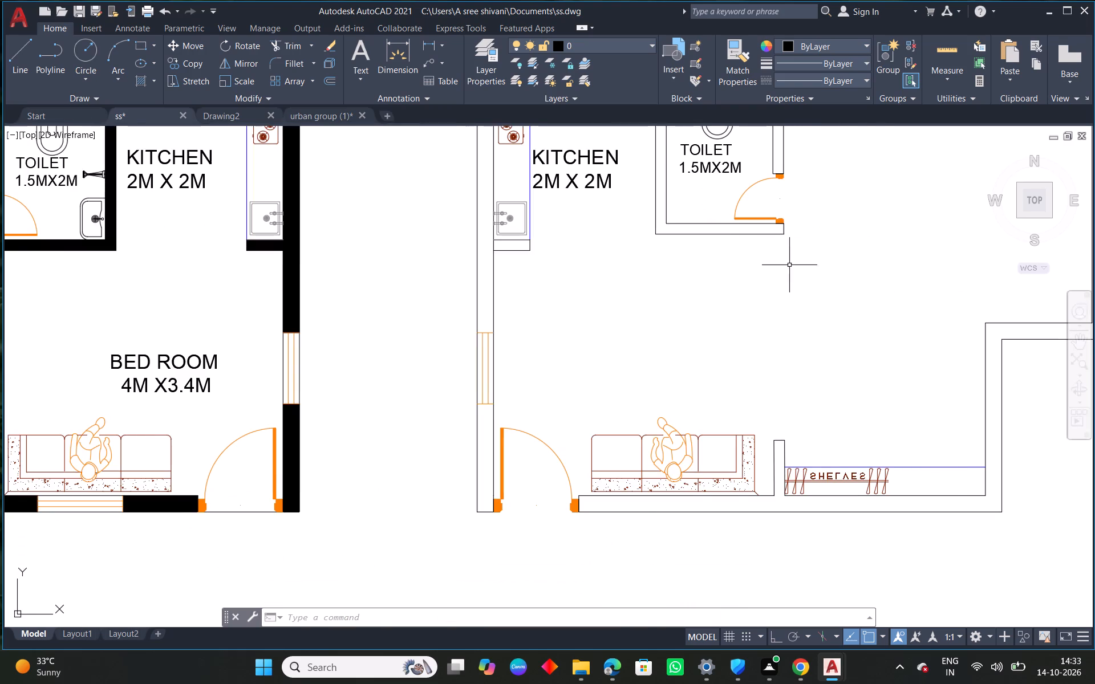
middle_click_drag(789, 266, 866, 261)
middle_click_drag(789, 328, 880, 346)
scroll(863, 335, "up", 1)
middle_click_drag(814, 290, 772, 342)
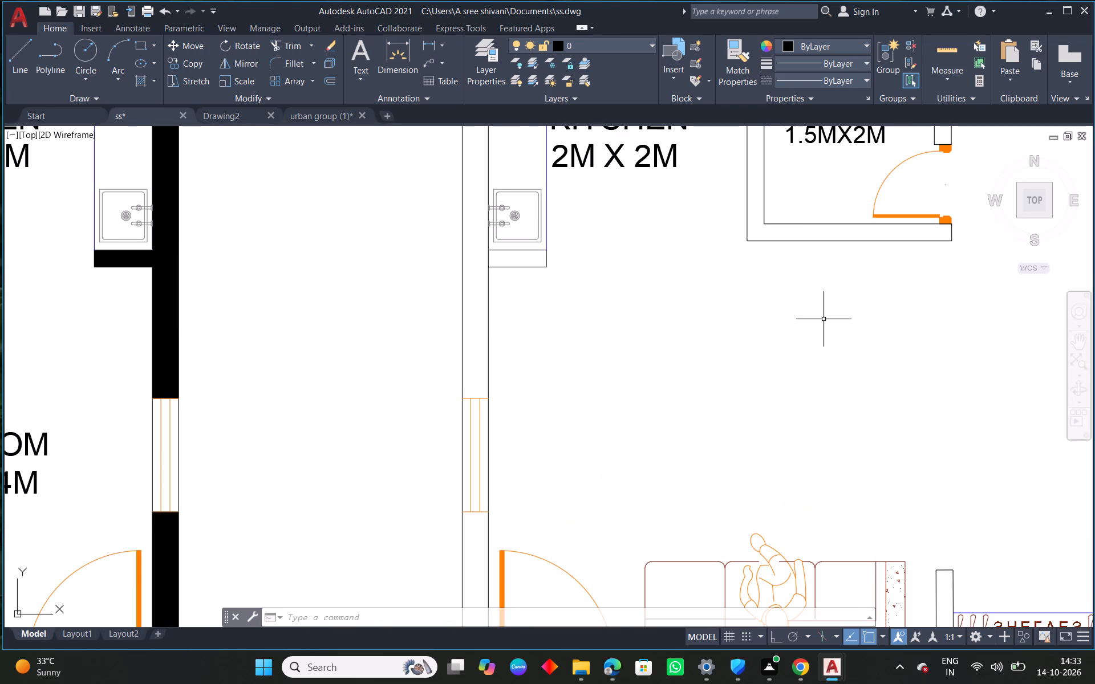
scroll(500, 267, "up", 1)
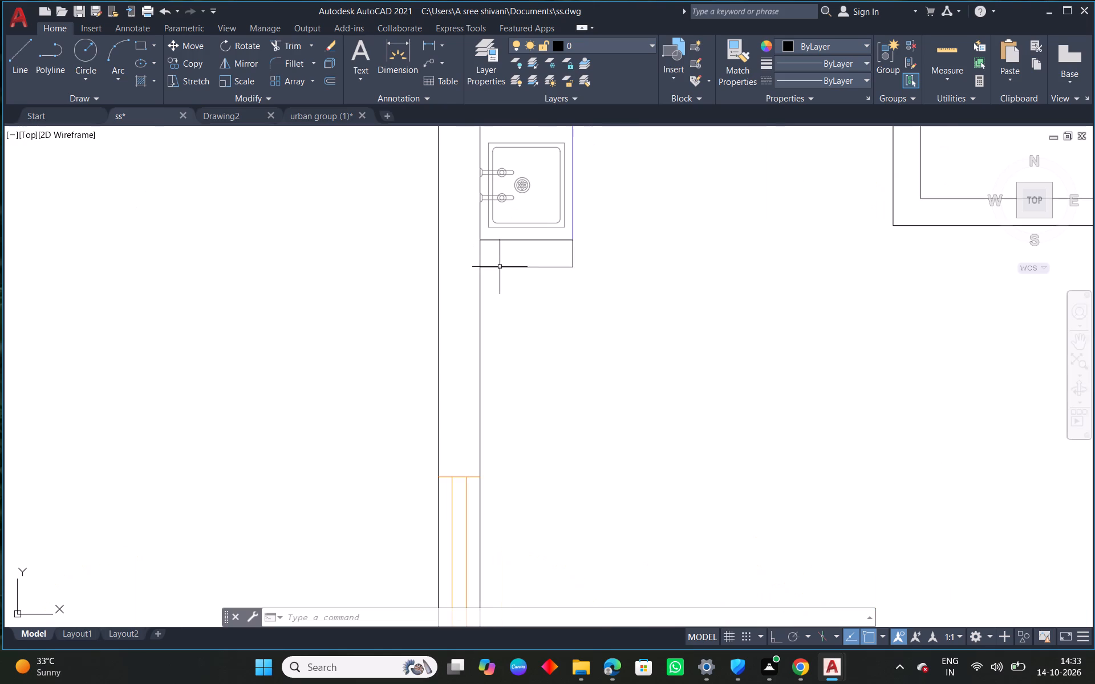
scroll(483, 254, "up", 3)
right_click(493, 249)
left_click(587, 270)
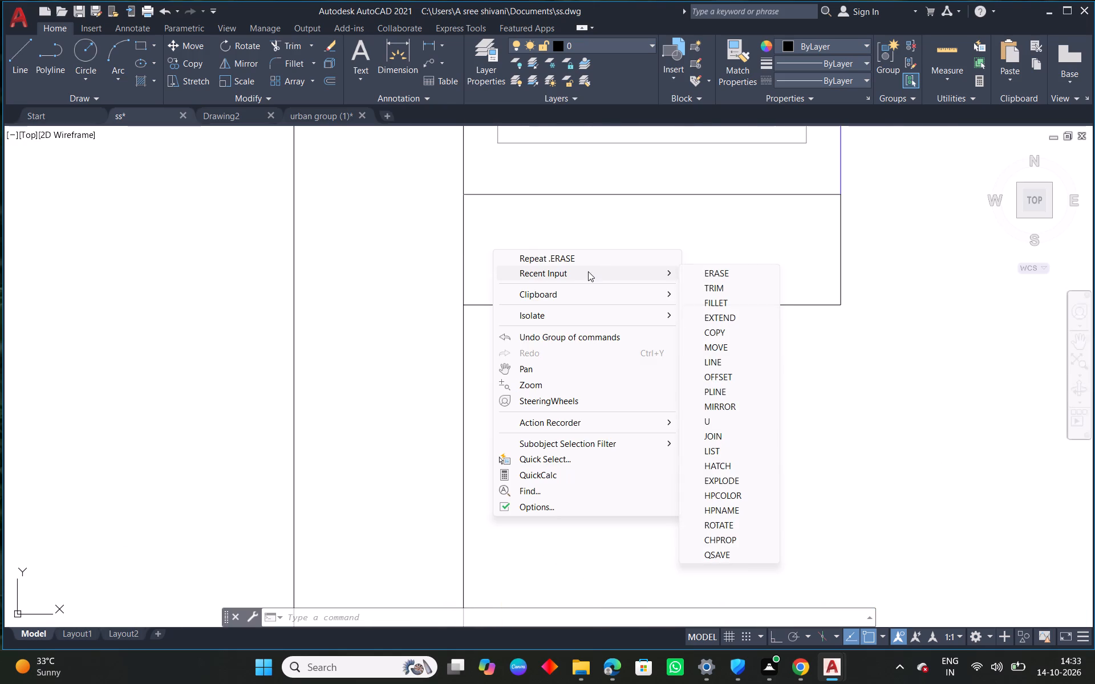
left_click(743, 288)
left_click_drag(532, 235, 421, 234)
right_click(424, 233)
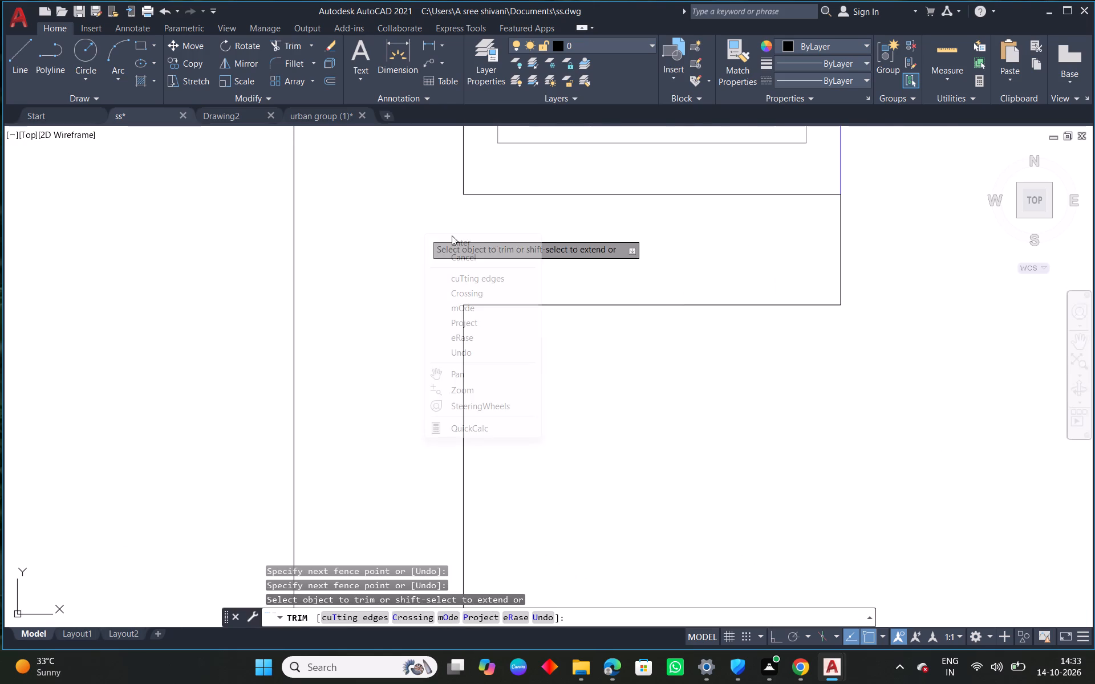
Compare the second flat's plan with the furnished flat, checking the walls, fixtures and furniture of each room.
left_click(496, 239)
scroll(619, 280, "down", 4)
middle_click_drag(744, 317, 510, 356)
scroll(496, 360, "down", 2)
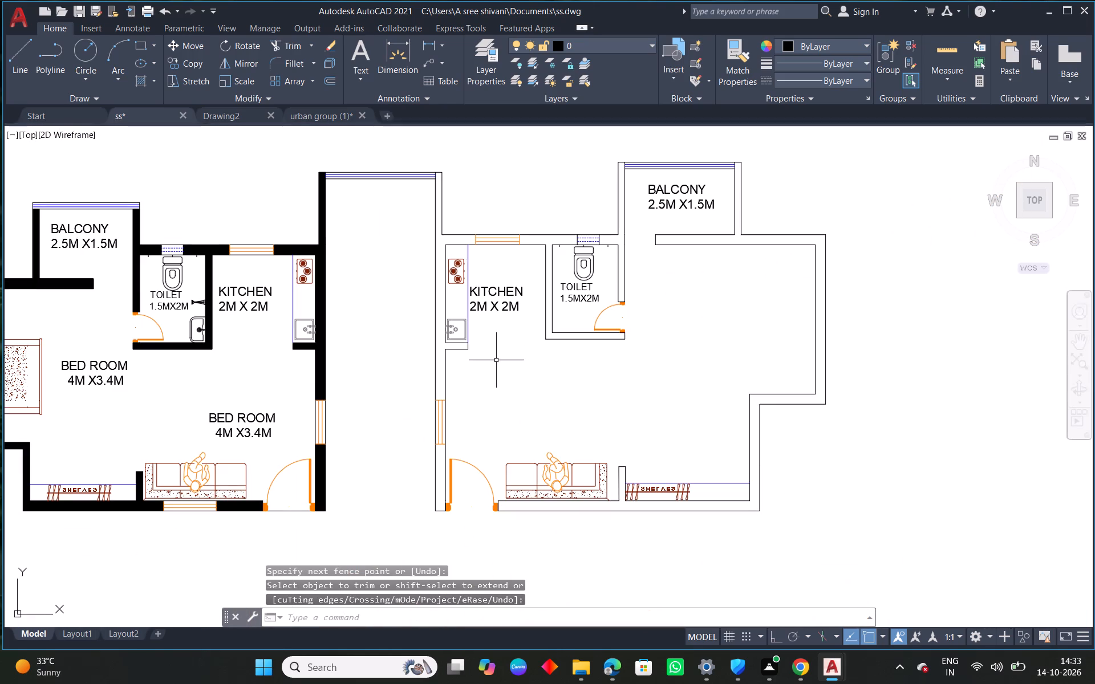
middle_click_drag(707, 401, 655, 393)
middle_click_drag(653, 394, 667, 376)
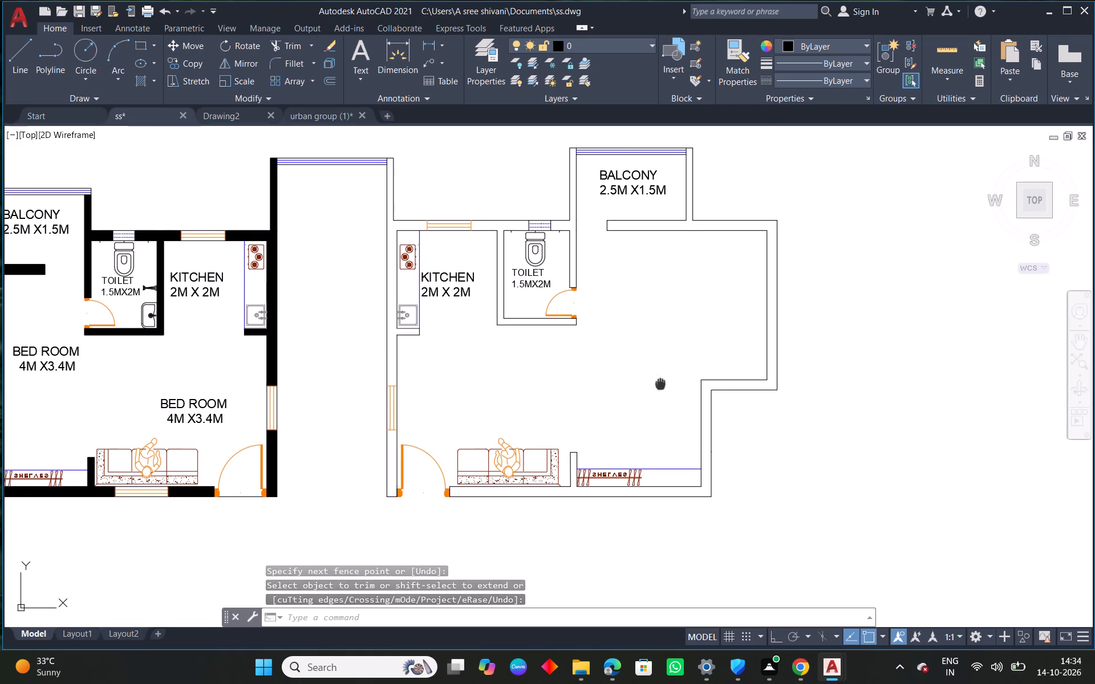
middle_click_drag(667, 376, 686, 350)
scroll(683, 353, "down", 1)
middle_click(709, 450)
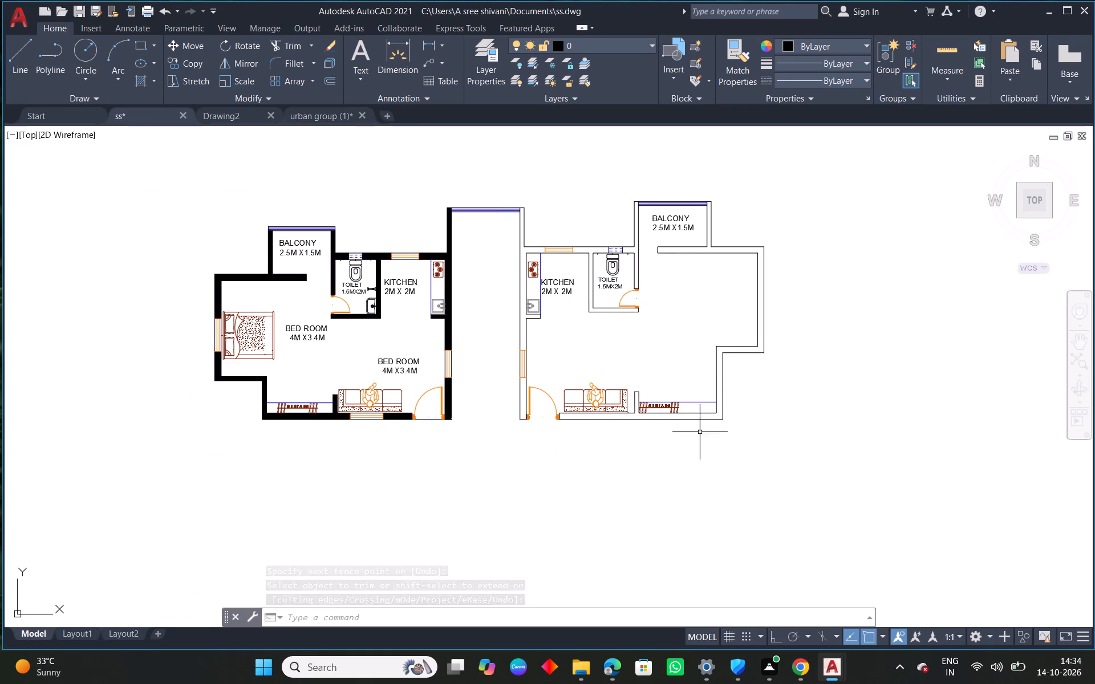
scroll(688, 412, "up", 1)
middle_click_drag(671, 298, 633, 365)
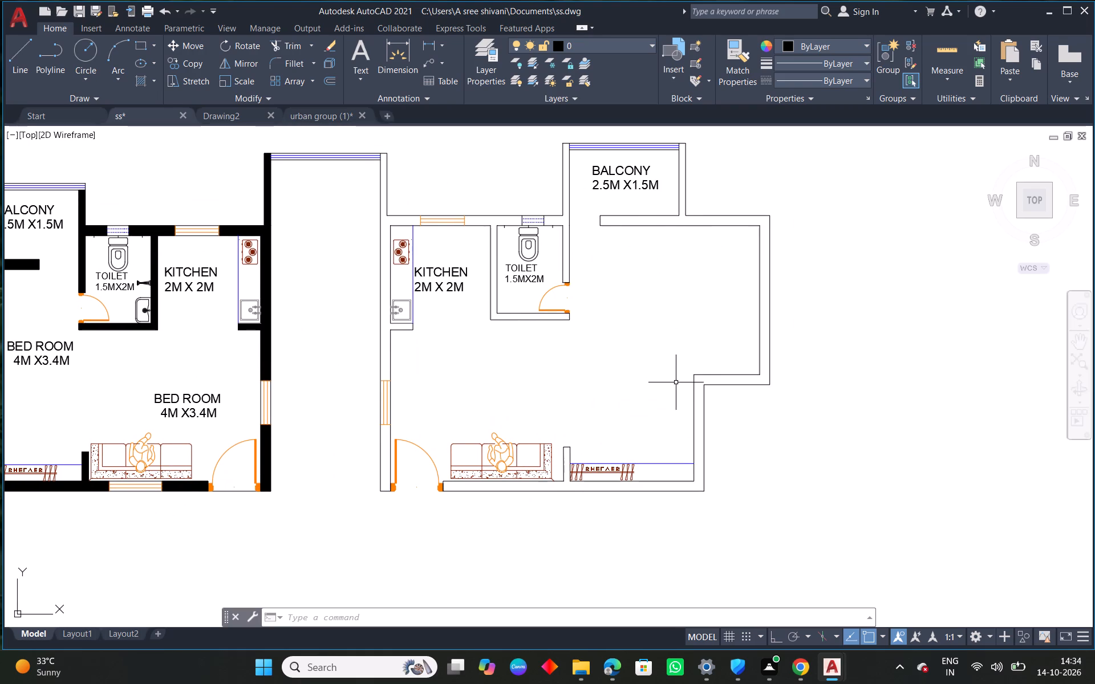
middle_click_drag(678, 360, 872, 311)
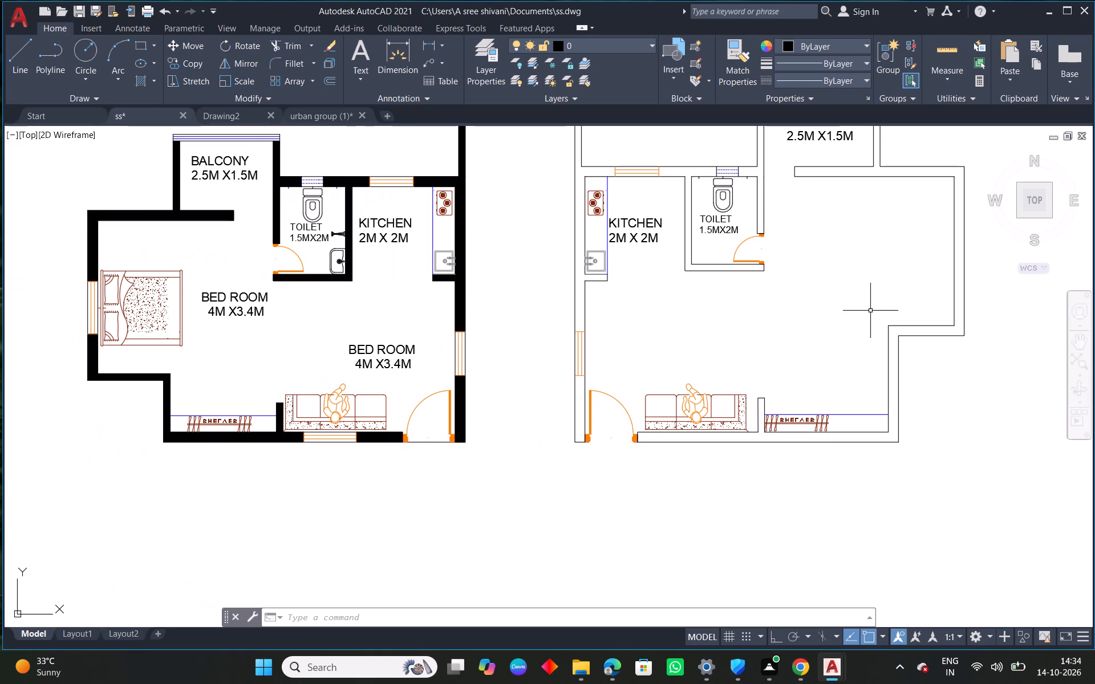
middle_click_drag(890, 313, 756, 400)
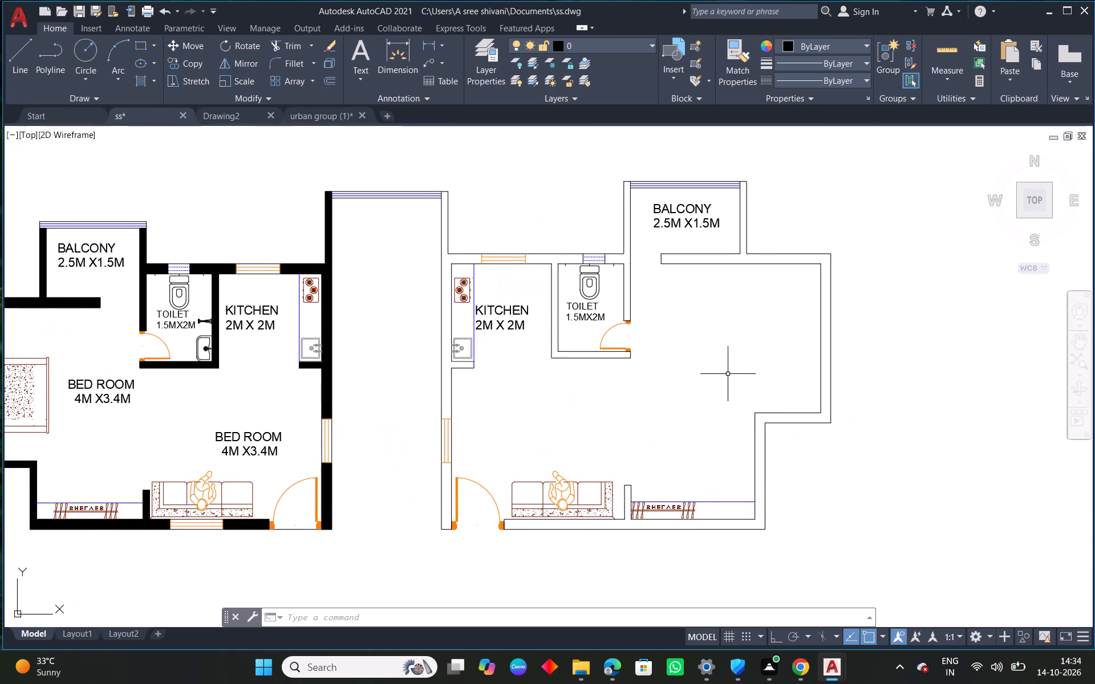
middle_click_drag(741, 369, 860, 352)
Copy the double bed from the furnished flat's bedroom to the empty space outside the second flat's outer bedroom wall.
left_click(147, 376)
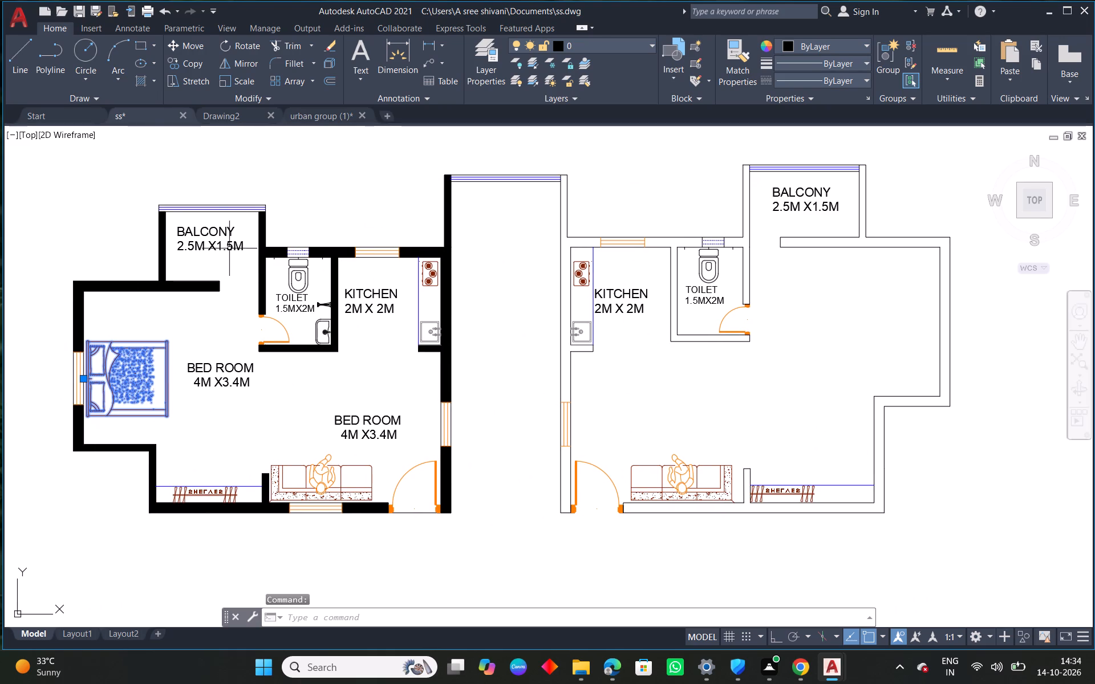
left_click(197, 63)
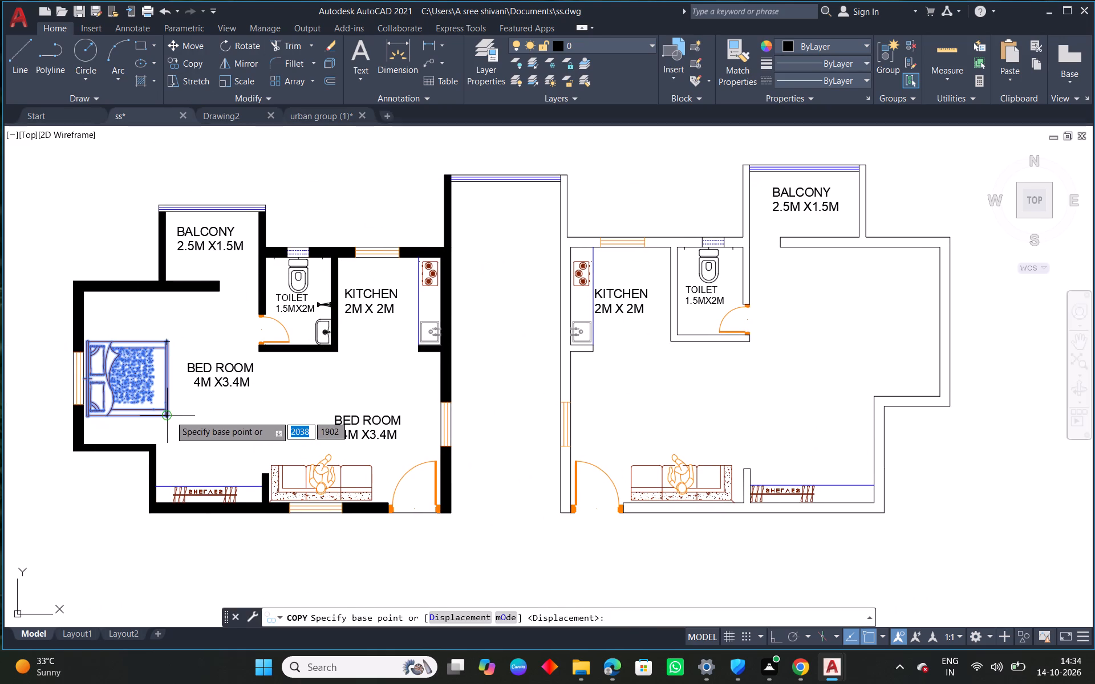
left_click(170, 416)
scroll(684, 429, "down", 2)
middle_click_drag(851, 435, 560, 402)
scroll(565, 381, "up", 3)
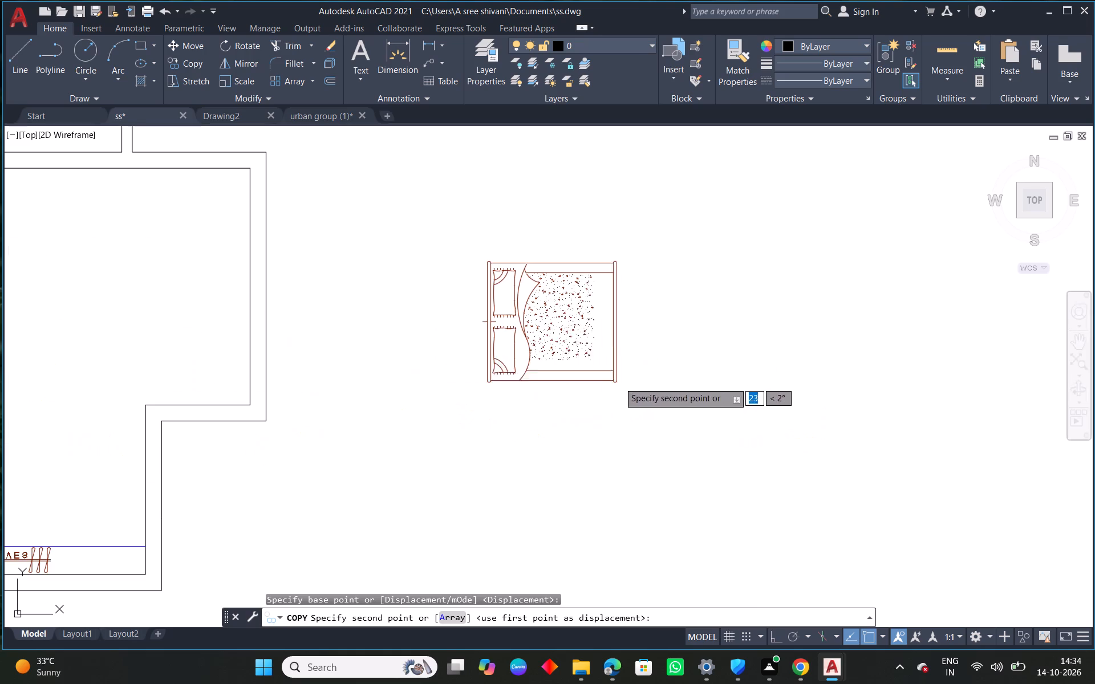
left_click(618, 418)
right_click(618, 418)
left_click(674, 433)
Mirror the copied bed about a vertical line along its headboard and erase the source bed.
left_click_drag(645, 480, 596, 414)
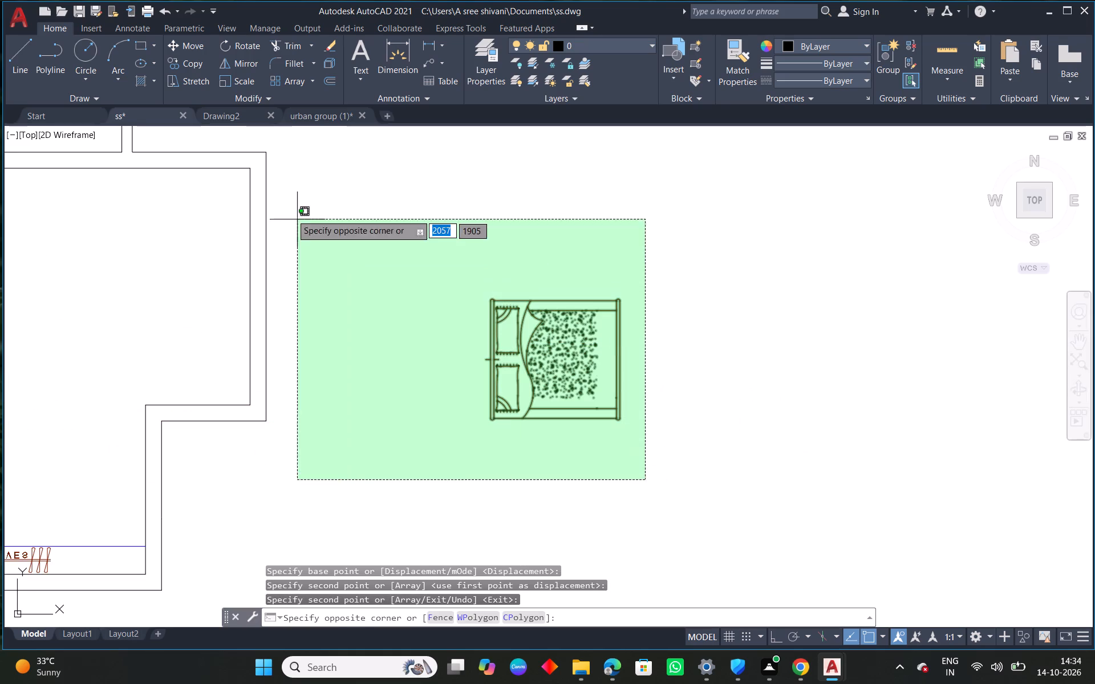
left_click(493, 266)
right_click(481, 273)
left_click(541, 259)
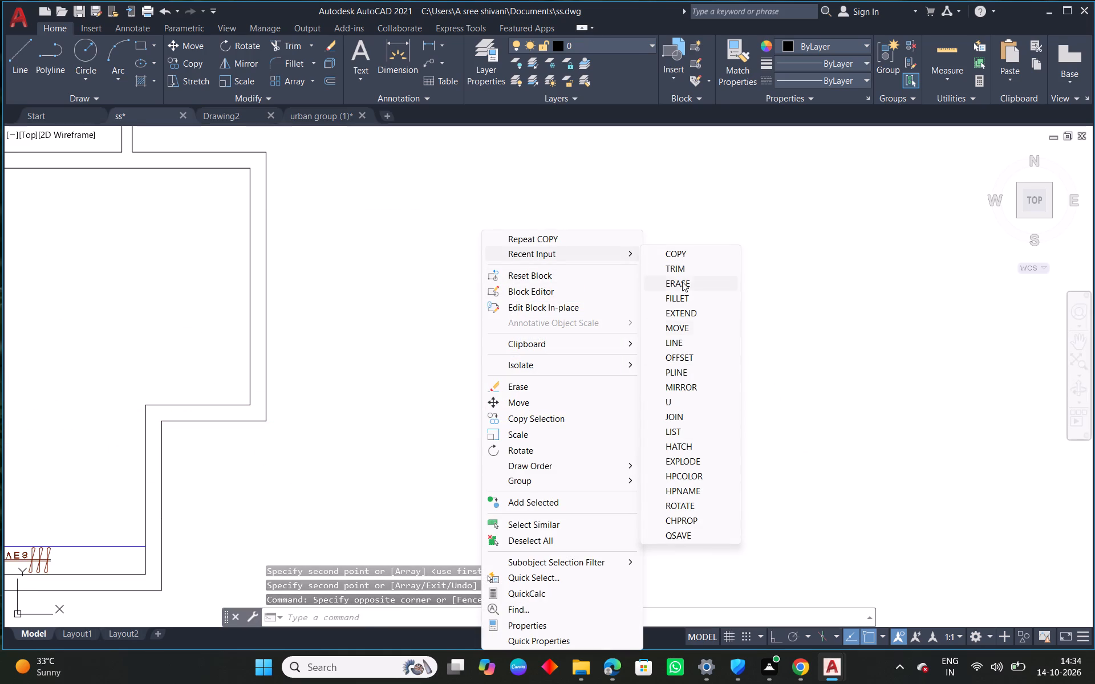
left_click(679, 386)
scroll(510, 436, "up", 2)
left_click(459, 392)
middle_click_drag(449, 256, 429, 416)
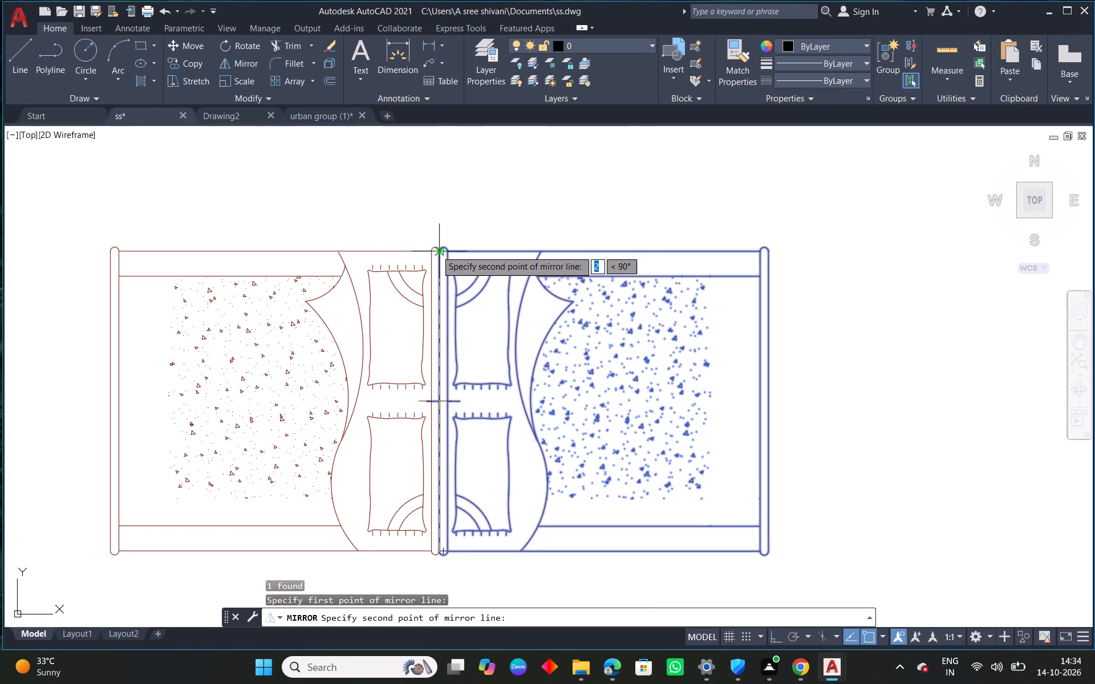
left_click(436, 250)
left_click_drag(461, 284, 436, 250)
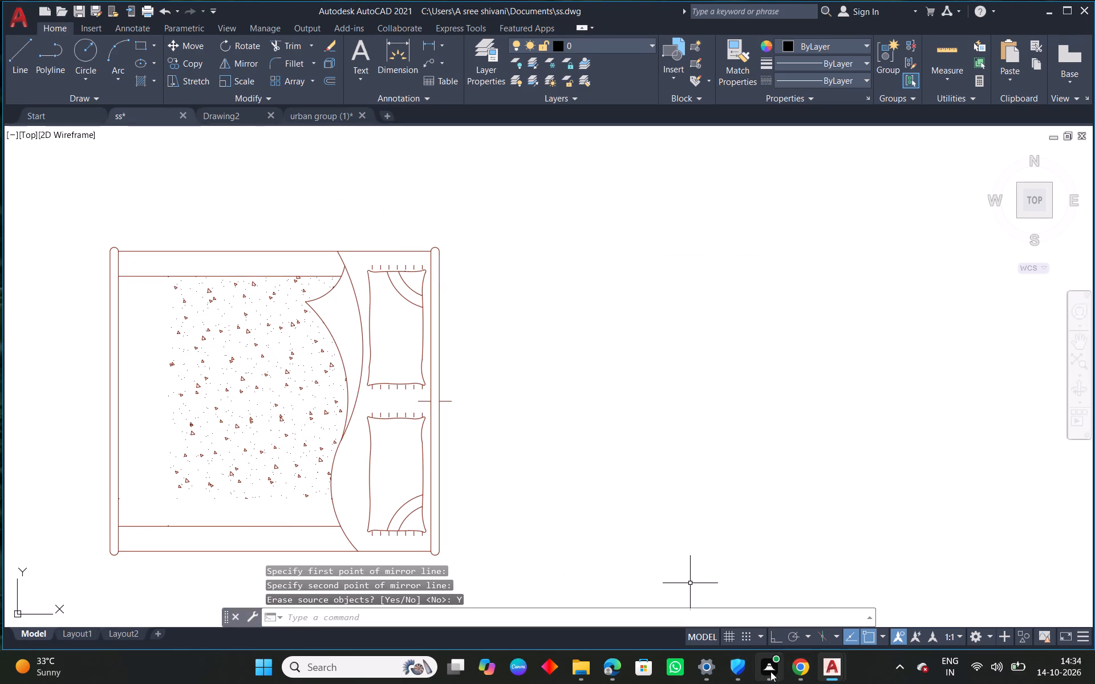
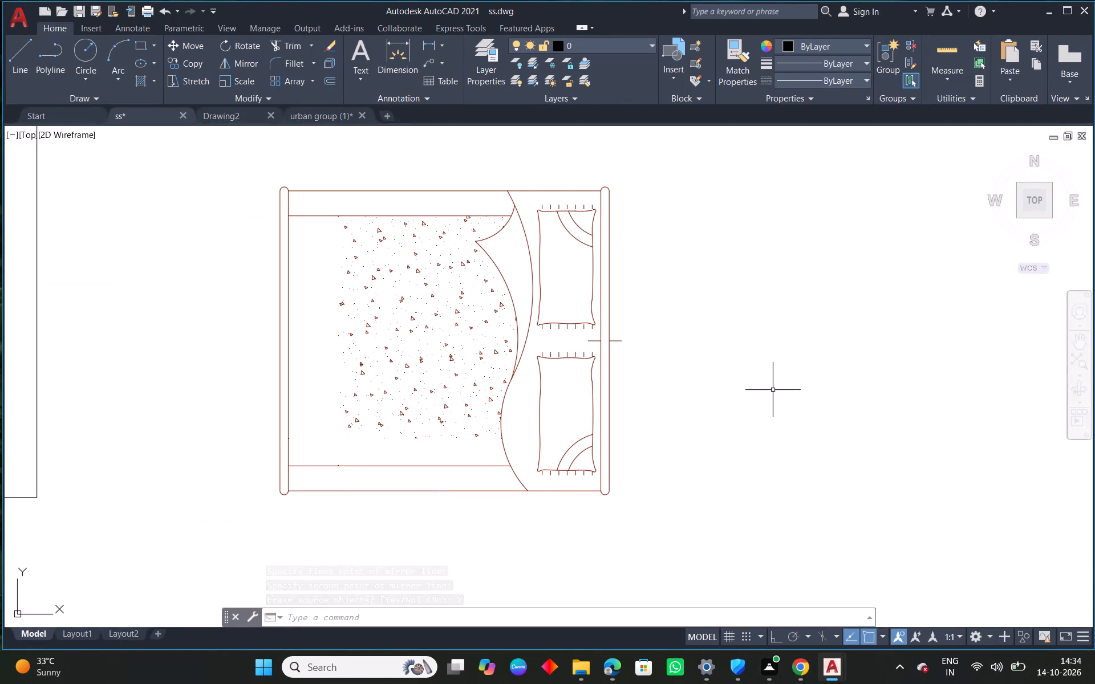
Move the mirrored double bed into the second flat's bedroom, with its headboard against the outer side wall.
middle_click_drag(644, 406, 753, 420)
scroll(739, 416, "down", 2)
left_click(716, 393)
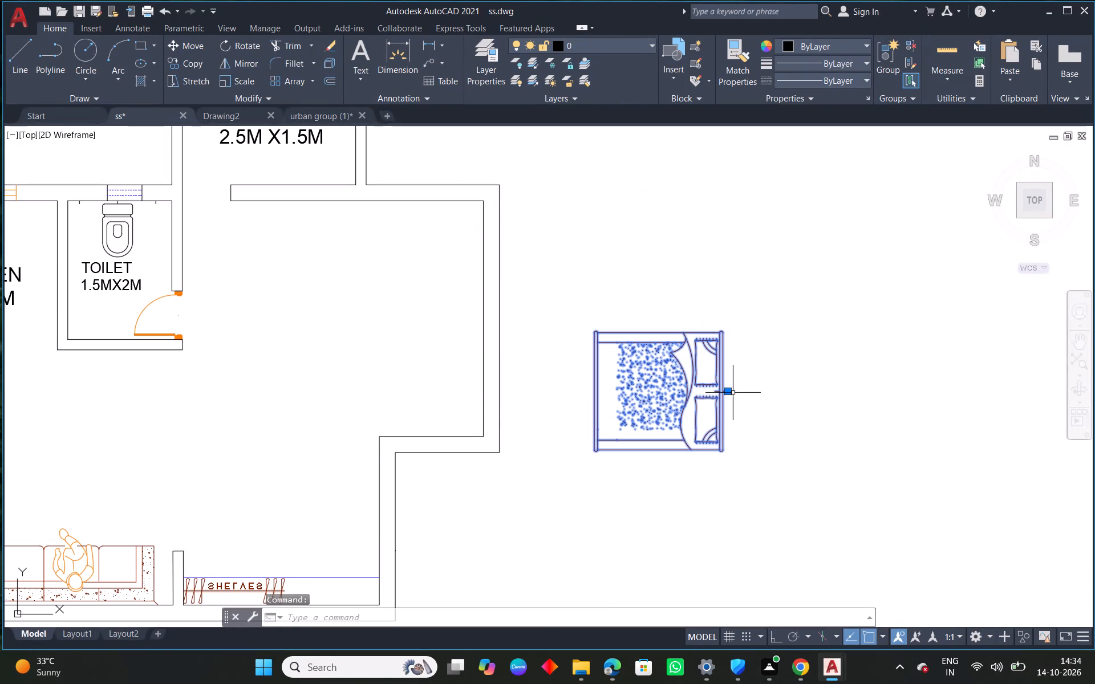
left_click(731, 393)
left_click(485, 320)
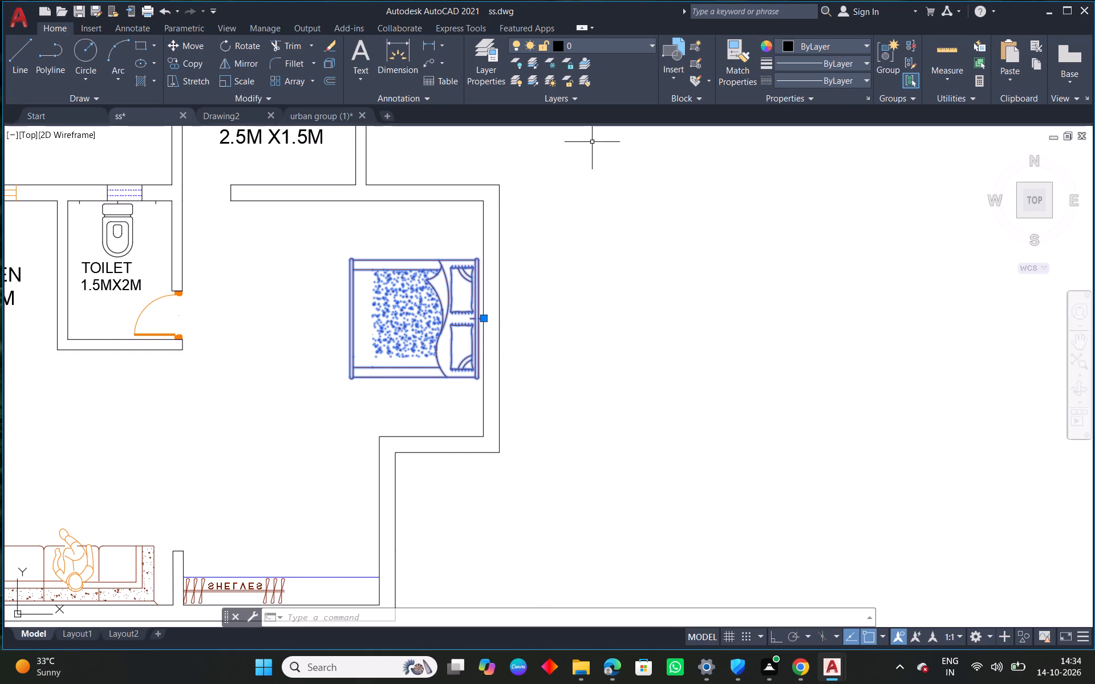
scroll(254, 390, "down", 1)
middle_click_drag(380, 404, 597, 365)
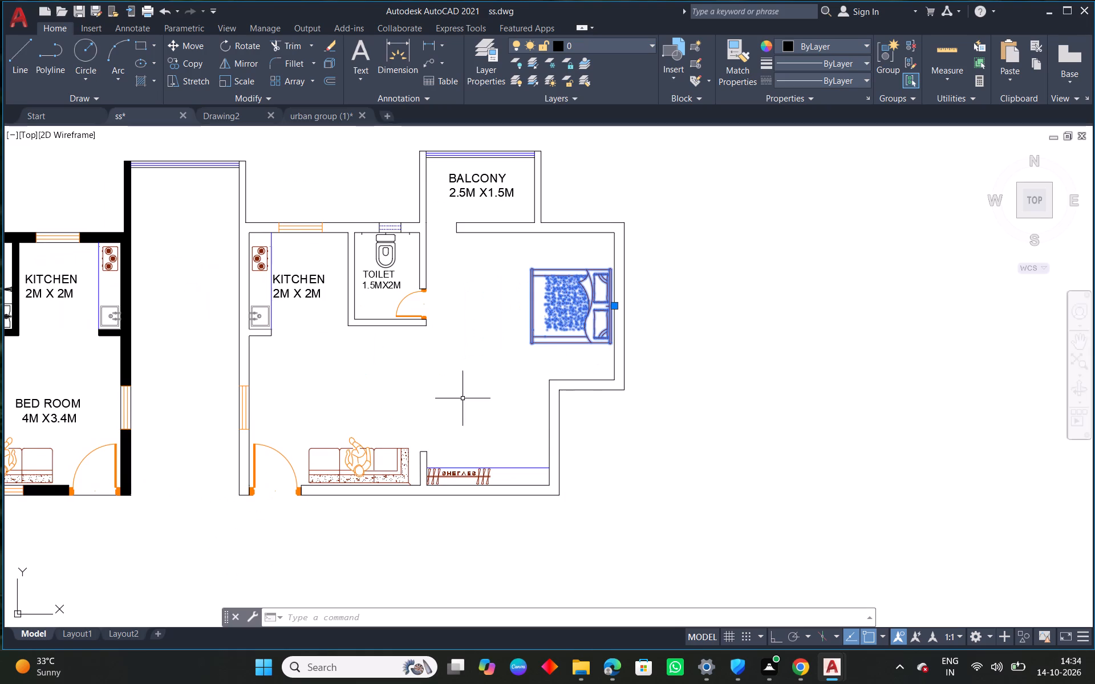
middle_click_drag(478, 394, 549, 393)
right_click(524, 361)
key("Escape")
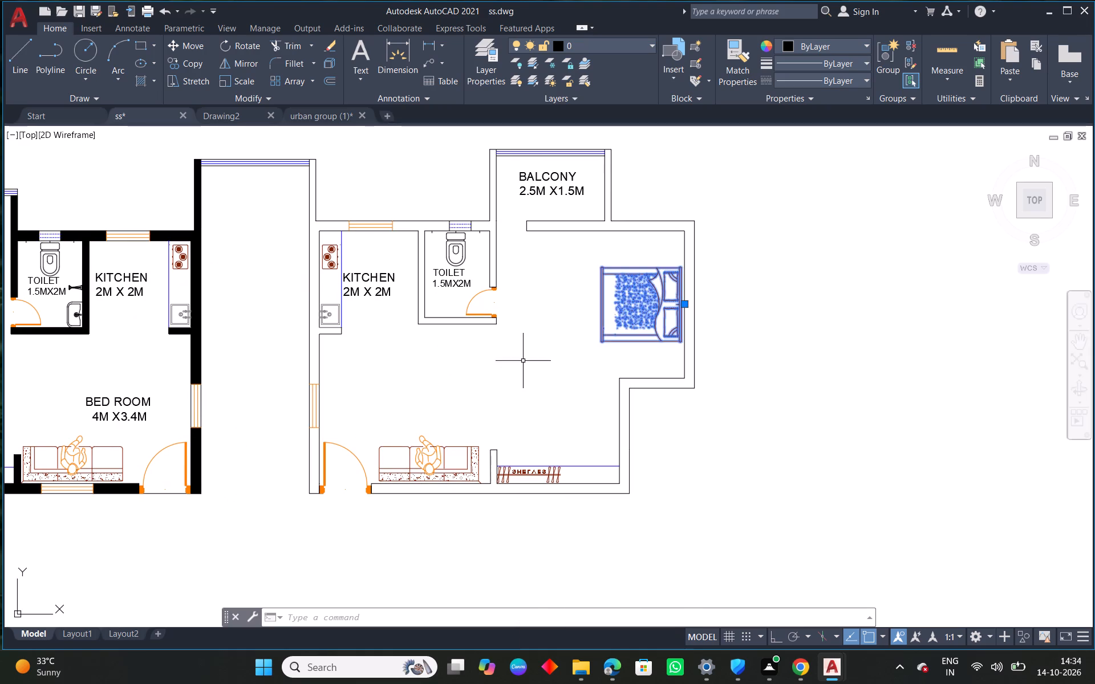
key("Escape")
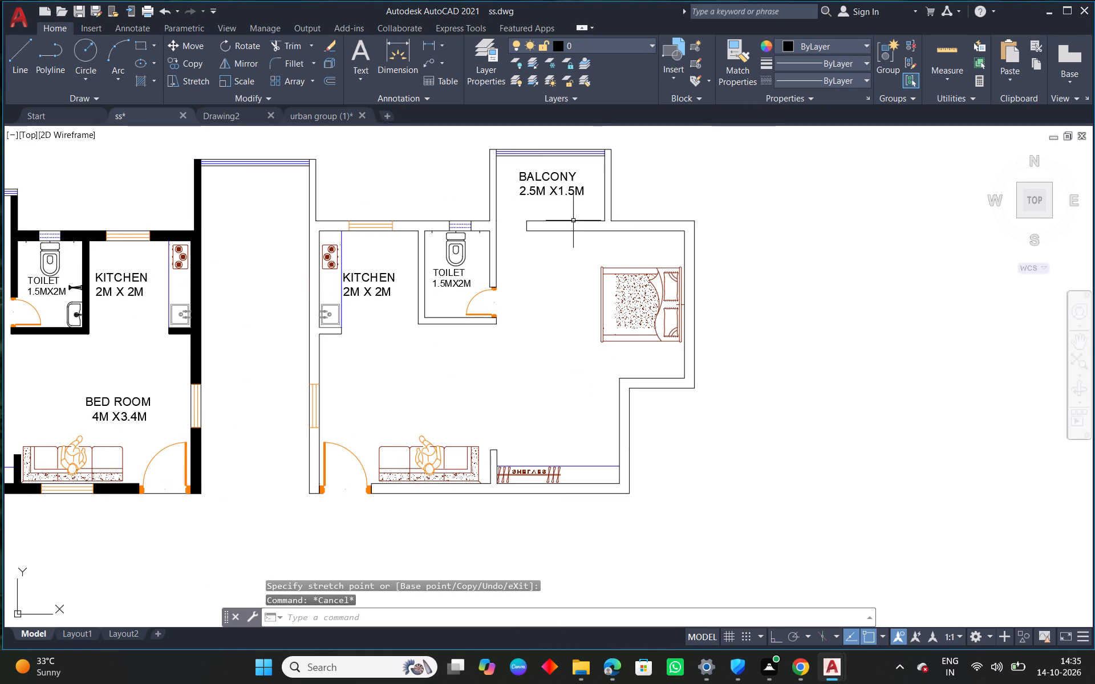
Check the second flat's rooms against the furnished flat for missing labels and furniture.
middle_click_drag(645, 267, 596, 287)
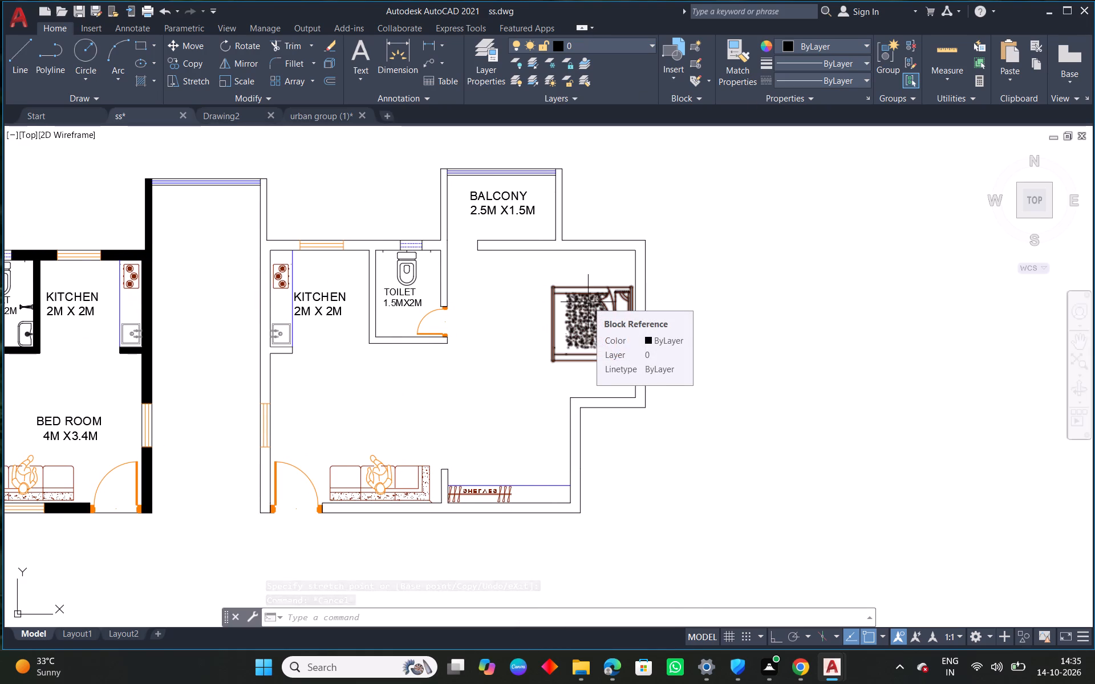
middle_click_drag(636, 272, 602, 340)
key("grave")
middle_click_drag(593, 358, 617, 283)
middle_click_drag(680, 384, 662, 370)
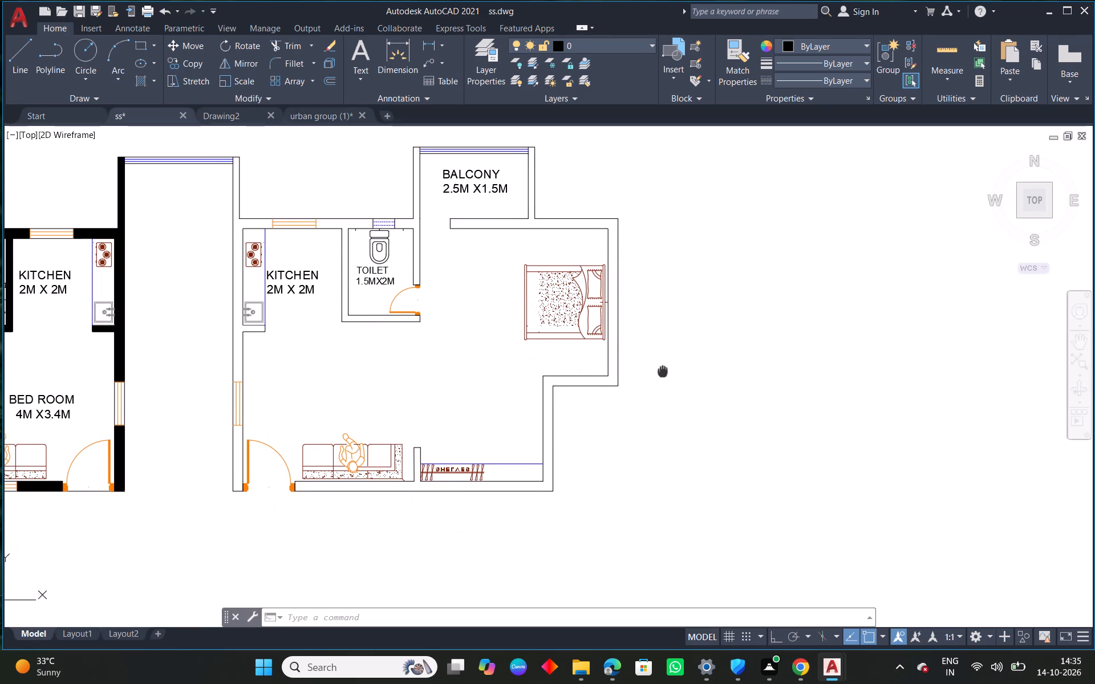
middle_click_drag(662, 370, 650, 370)
middle_click_drag(640, 370, 579, 368)
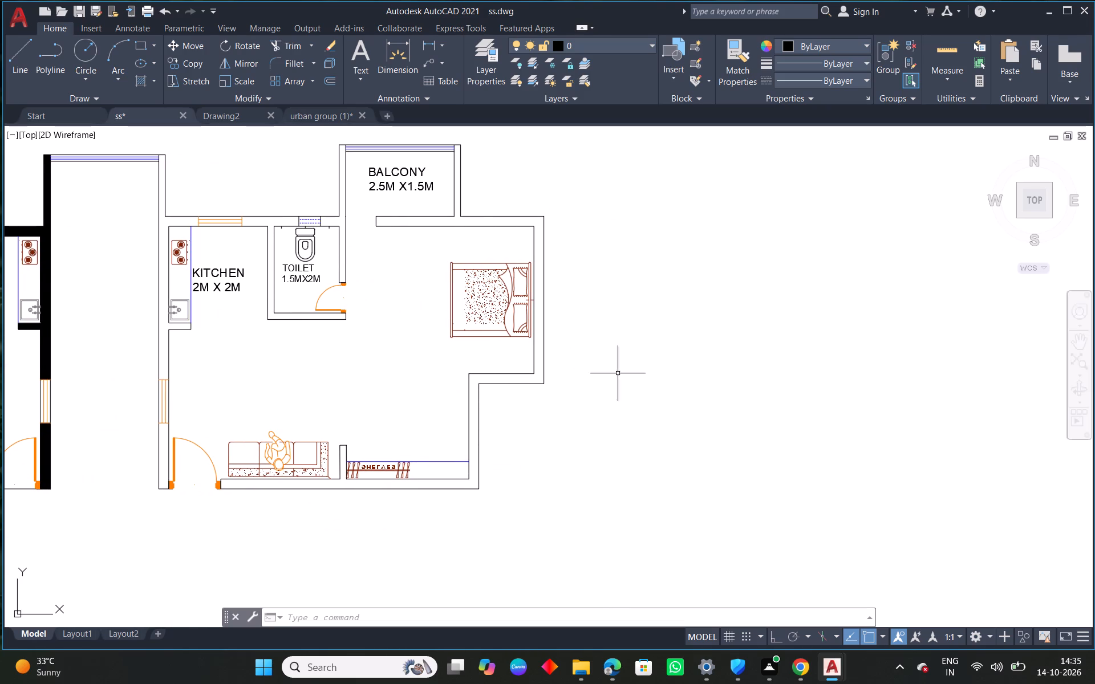
middle_click_drag(643, 392, 812, 356)
middle_click_drag(597, 335, 727, 355)
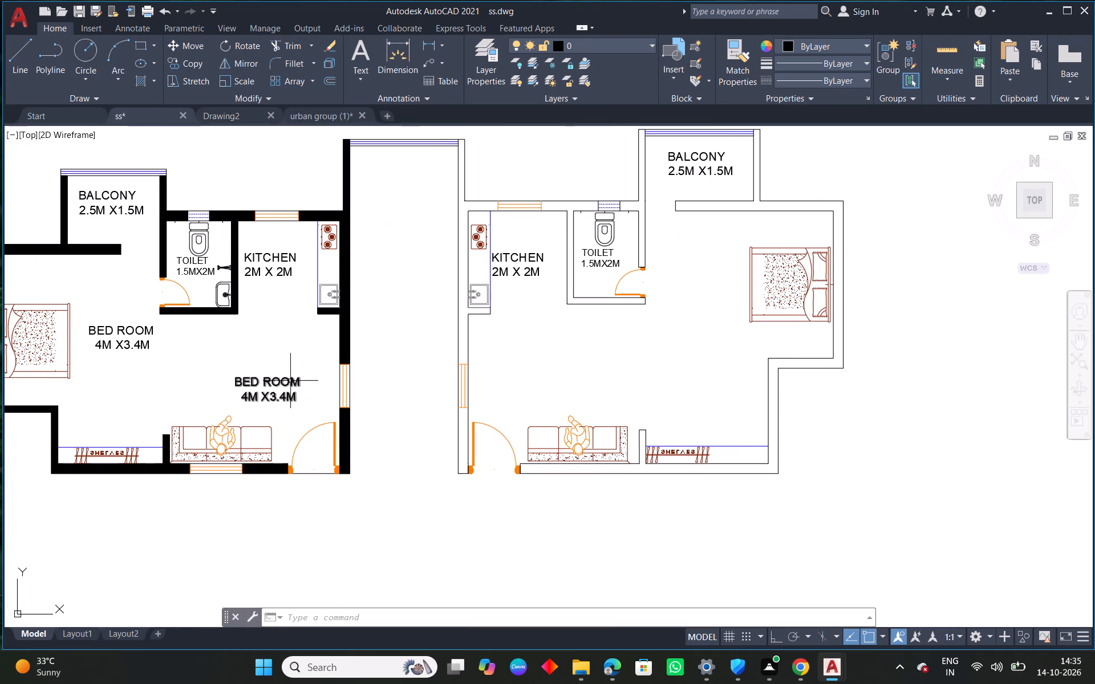
Move the furnished flat's BED ROOM label above the sofa slightly farther up and away from the side window.
middle_click_drag(308, 380, 520, 315)
left_click(456, 313)
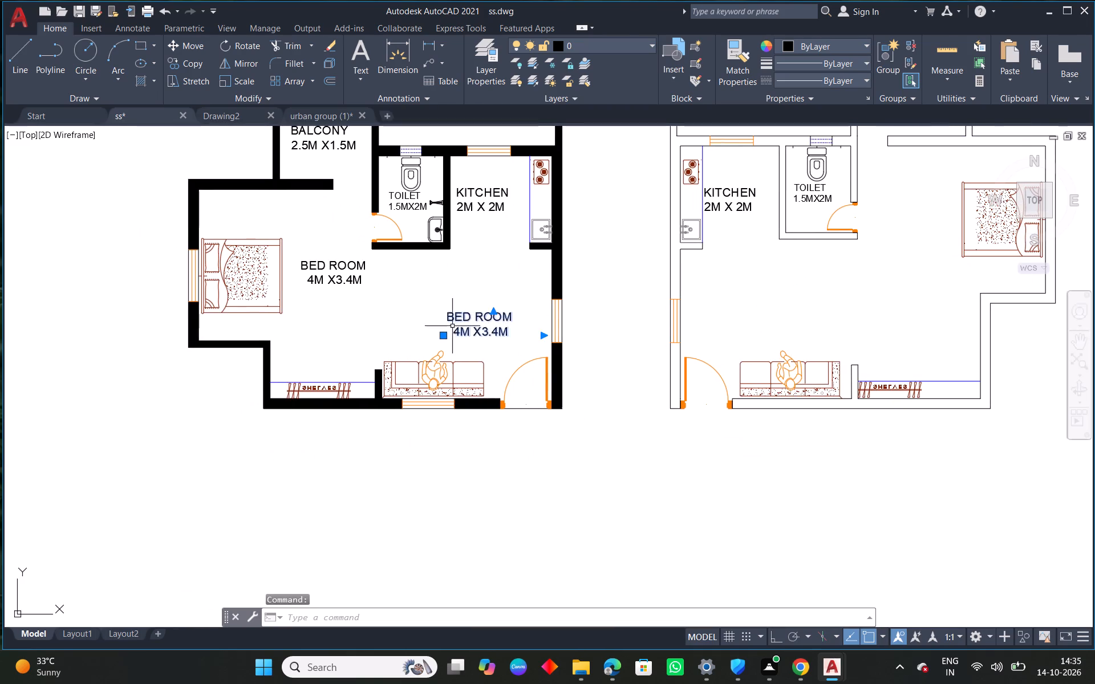
scroll(449, 337, "up", 2)
left_click_drag(432, 335, 431, 325)
left_click(395, 259)
key("Escape")
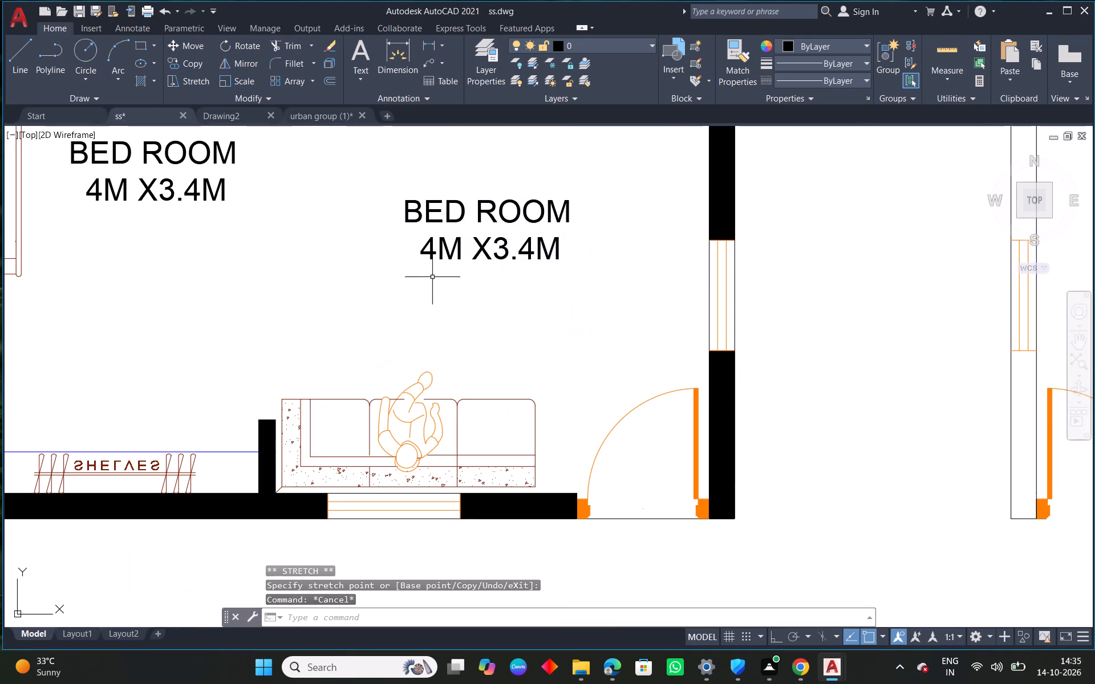
Replace BED ROOM with HALL in the label above the furnished flat's sofa, keeping the 4M X3.4M line below.
middle_click_drag(484, 310, 541, 333)
type("ed")
key("space")
left_click(507, 232)
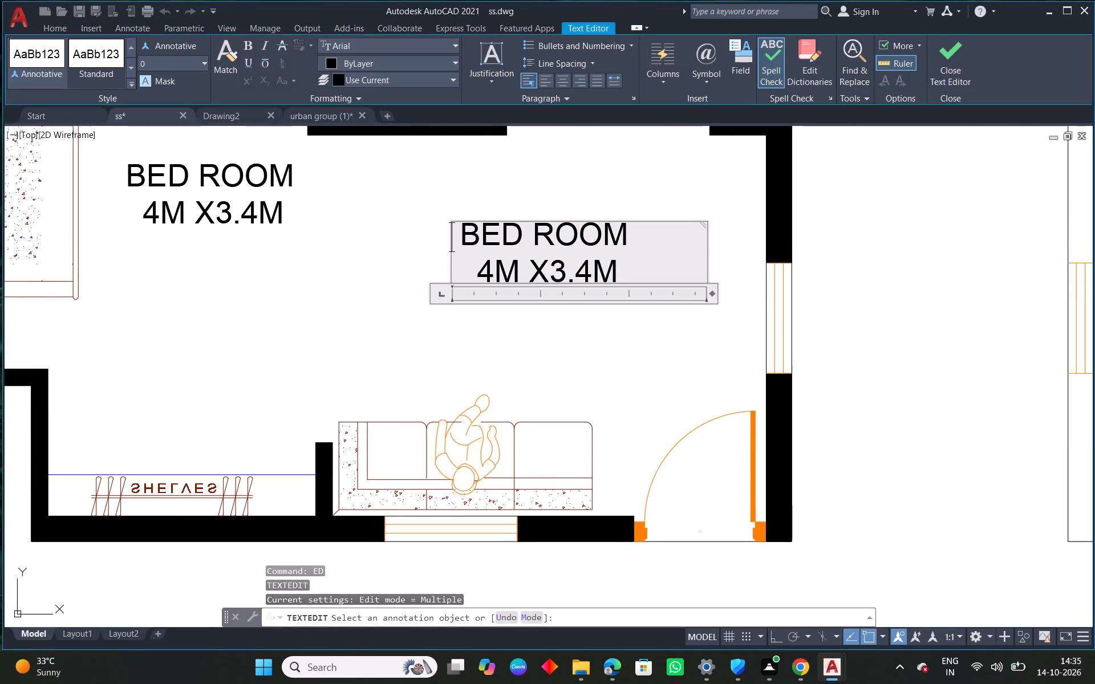
left_click_drag(636, 231, 464, 237)
key("BackSpace")
type("hall")
key("BackSpace")
key("BackSpace")
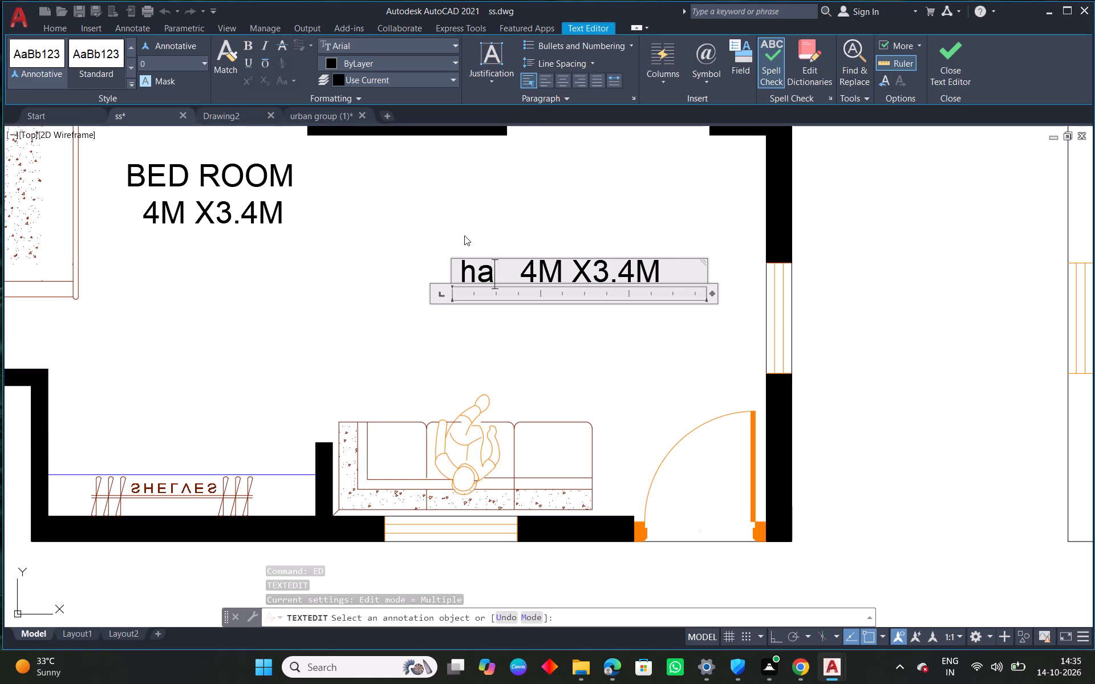
key("BackSpace")
key("BackSpace")
type("HALL")
key("Return")
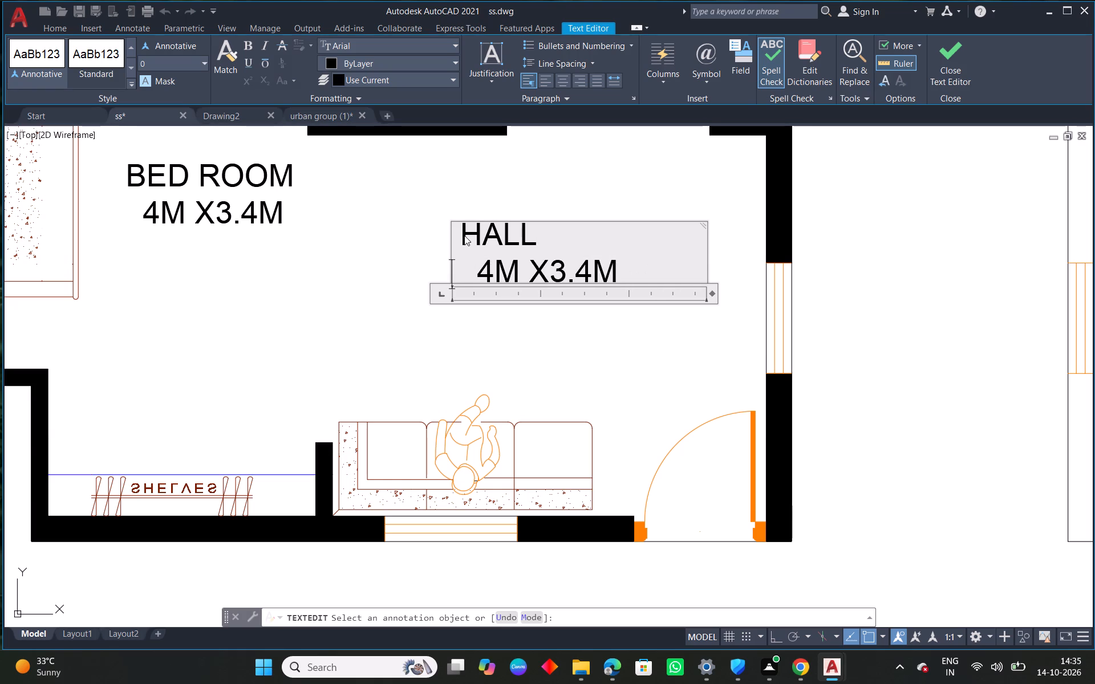
Indent the word HALL by three spaces so it sits over its dimensions line.
left_click(459, 239)
key("space")
key("space")
key("space")
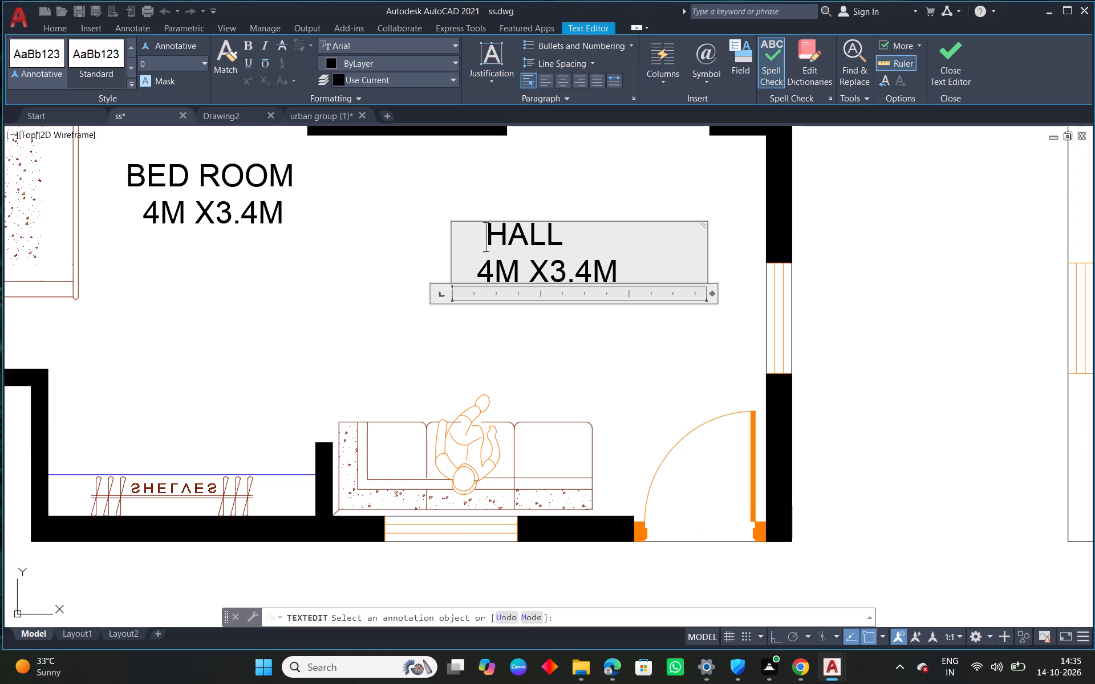
left_click(897, 278)
key("Escape")
Copy the HALL label to the second flat, once above the sofa and once in the bedroom beside the bed.
scroll(690, 329, "down", 1)
middle_click_drag(814, 334, 703, 310)
scroll(629, 304, "down", 1)
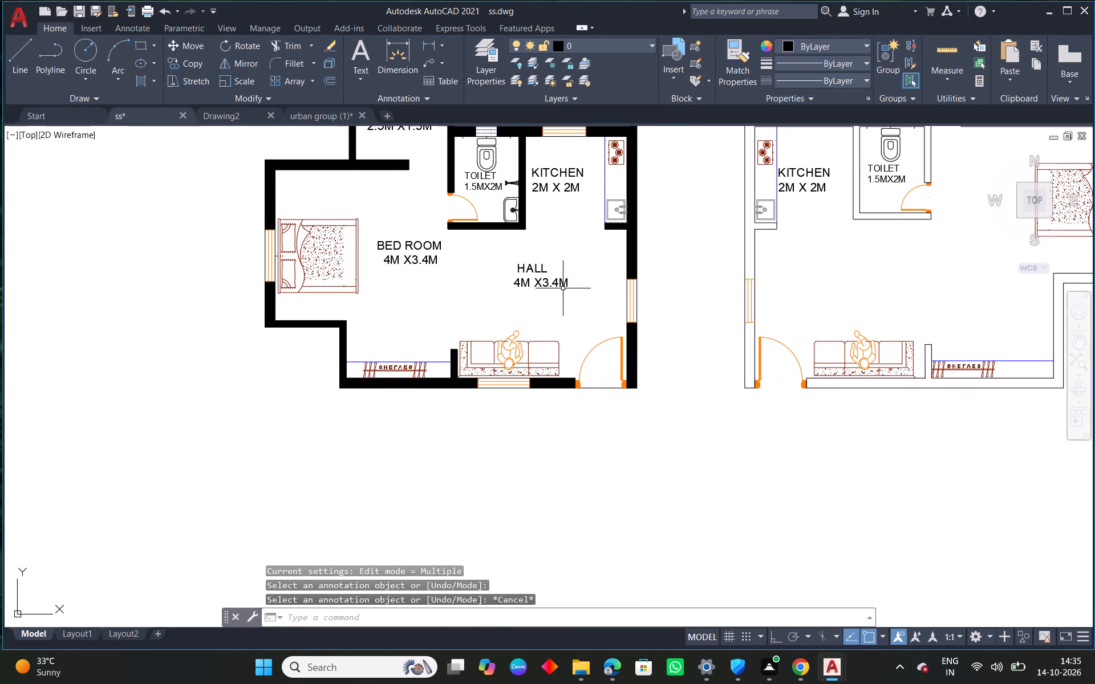
left_click(547, 282)
type("CO")
key("space")
left_click(547, 282)
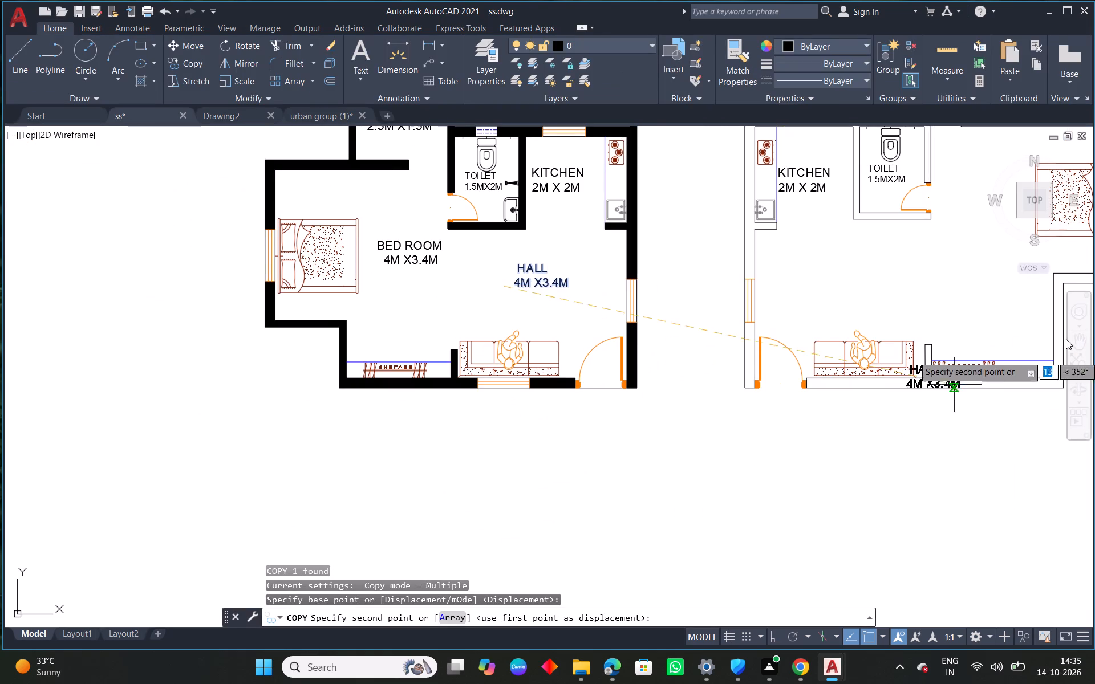
middle_click_drag(857, 287, 700, 270)
scroll(680, 270, "up", 1)
left_click(665, 264)
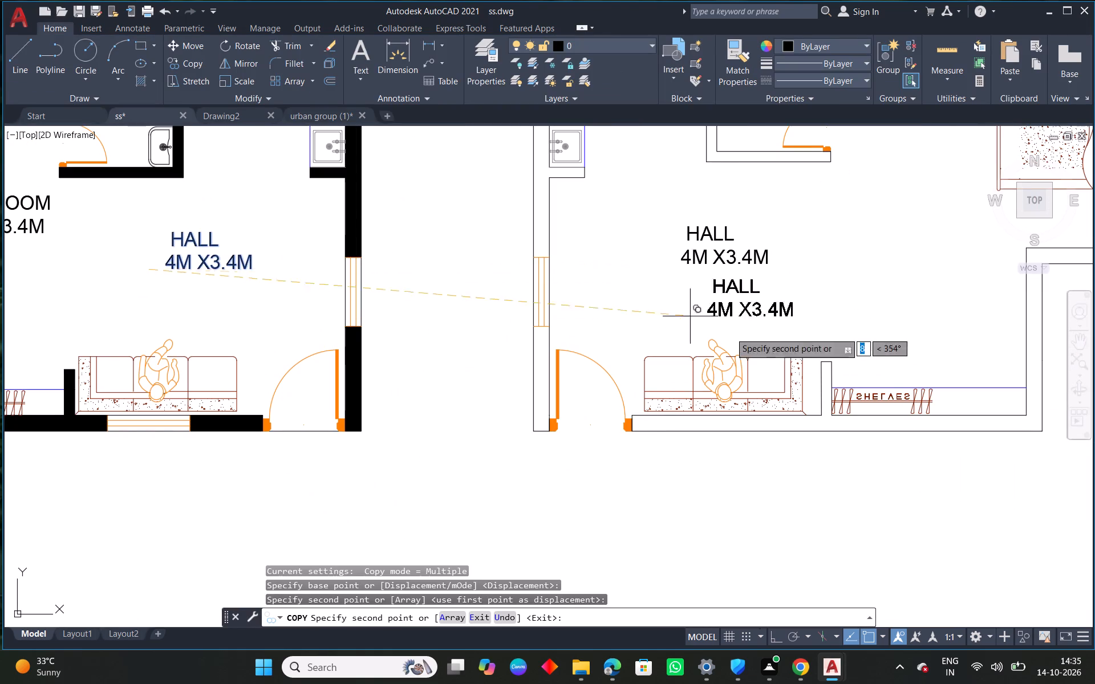
middle_click_drag(796, 262, 657, 351)
left_click(740, 195)
key("Escape")
Change the copied label in the second flat's bedroom to BED ROOM and align it with its dimensions line.
middle_click_drag(770, 249, 716, 309)
type("ED")
key("space")
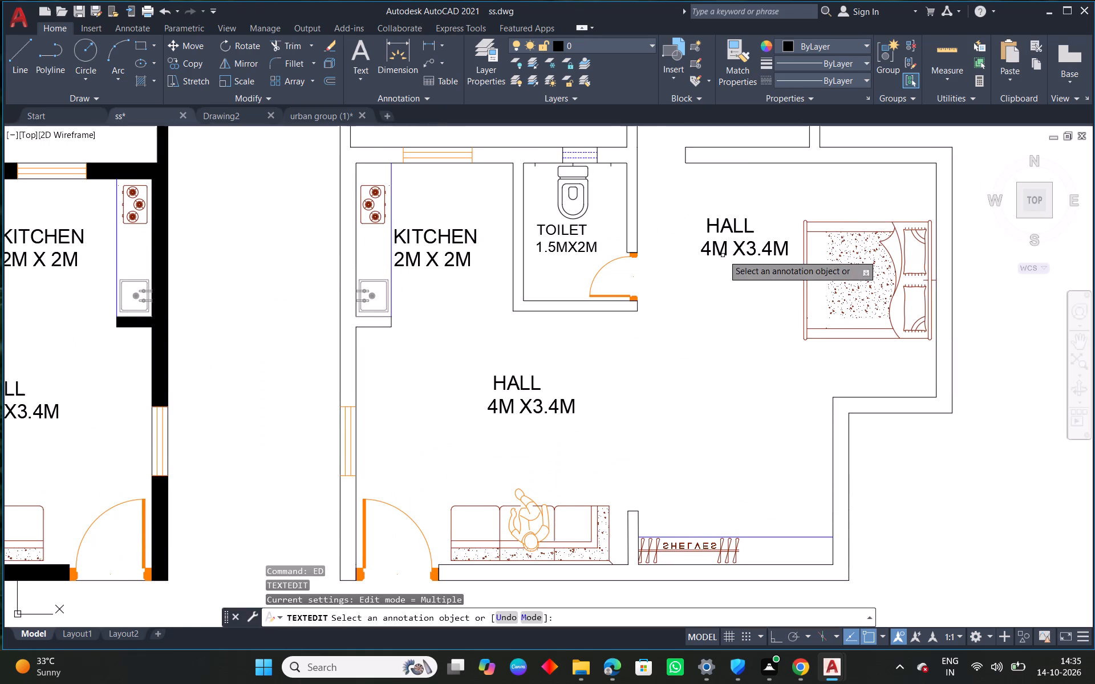
left_click(723, 254)
left_click_drag(751, 230, 712, 226)
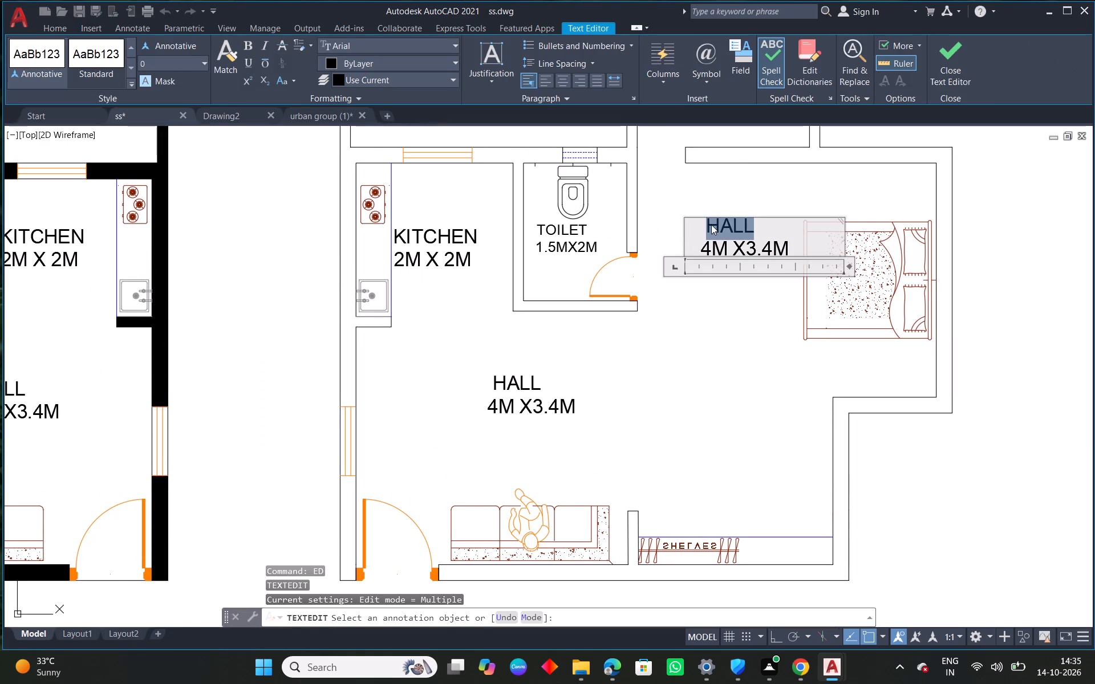
key("BackSpace")
type("BED ROOM")
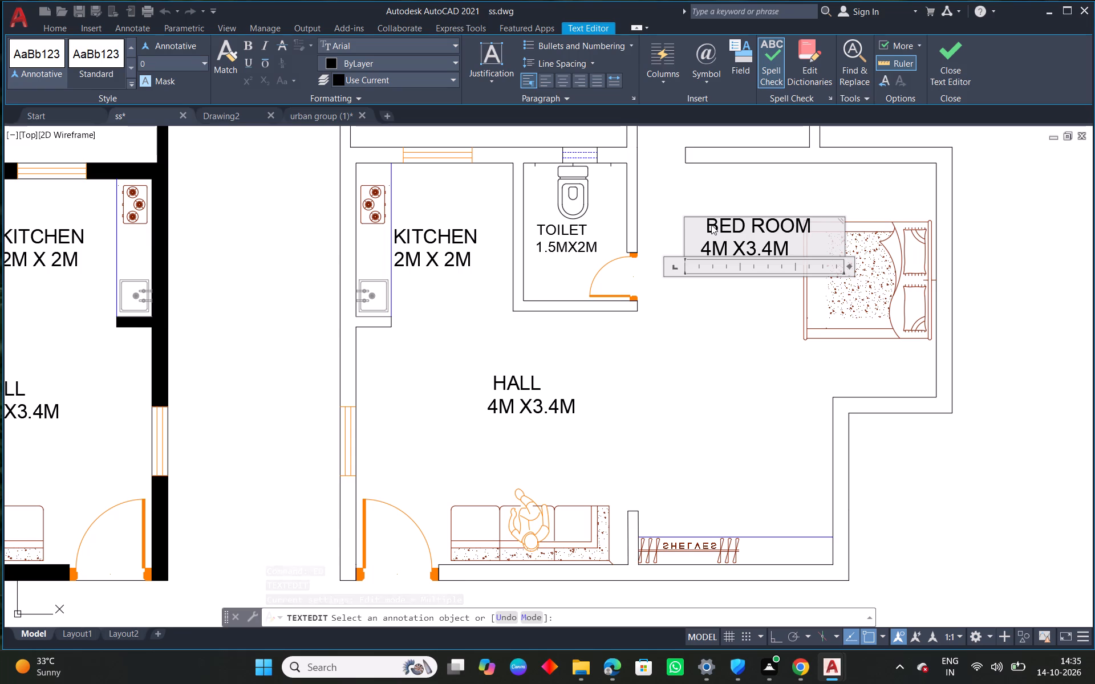
left_click(706, 234)
key("BackSpace")
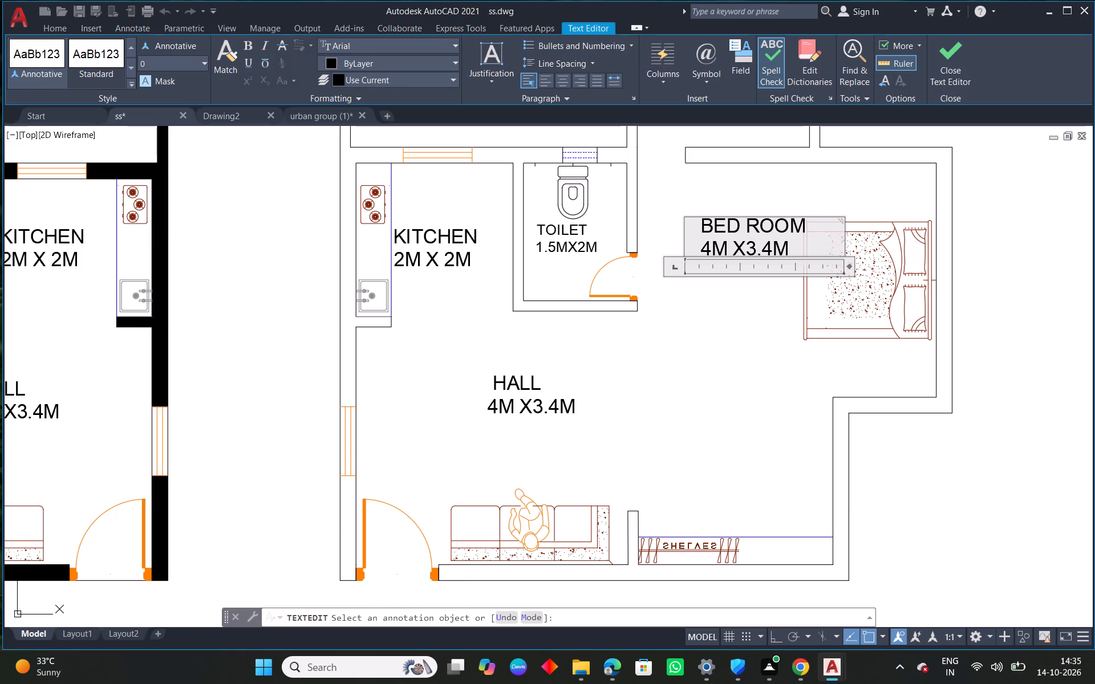
left_click(745, 333)
key("Escape")
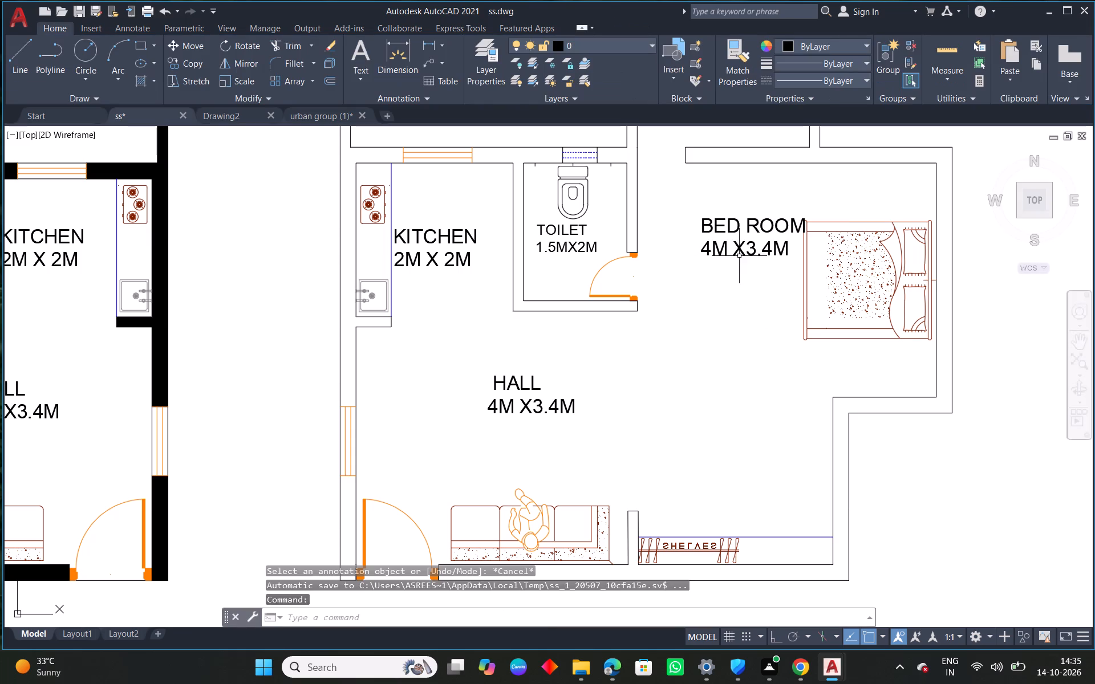
Move the second flat's BED ROOM label clear of the bed, into the space between the toilet door and the bed.
left_click(739, 256)
left_click(721, 246)
left_click(684, 256)
left_click(645, 300)
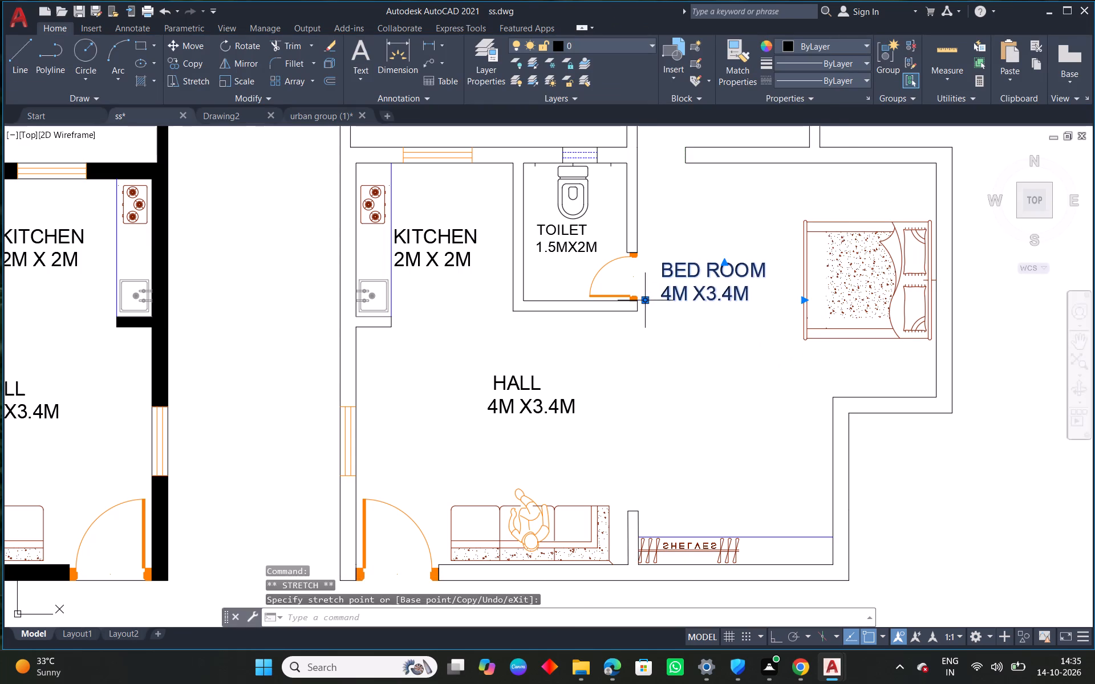
key("Escape")
scroll(777, 316, "down", 1)
scroll(737, 284, "up", 2)
left_click(742, 292)
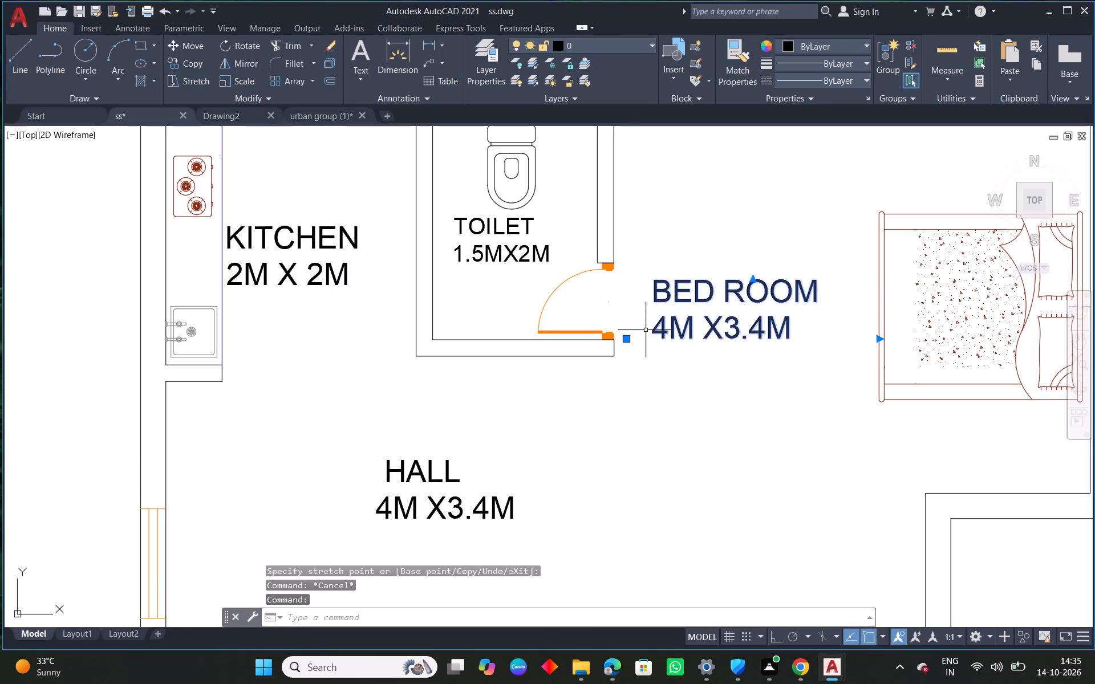
left_click_drag(626, 340, 637, 329)
left_click(650, 304)
key("Escape")
Hatch all of the second flat's walls with the Solid pattern in black (0,0,0).
scroll(722, 312, "down", 3)
middle_click_drag(853, 386, 845, 323)
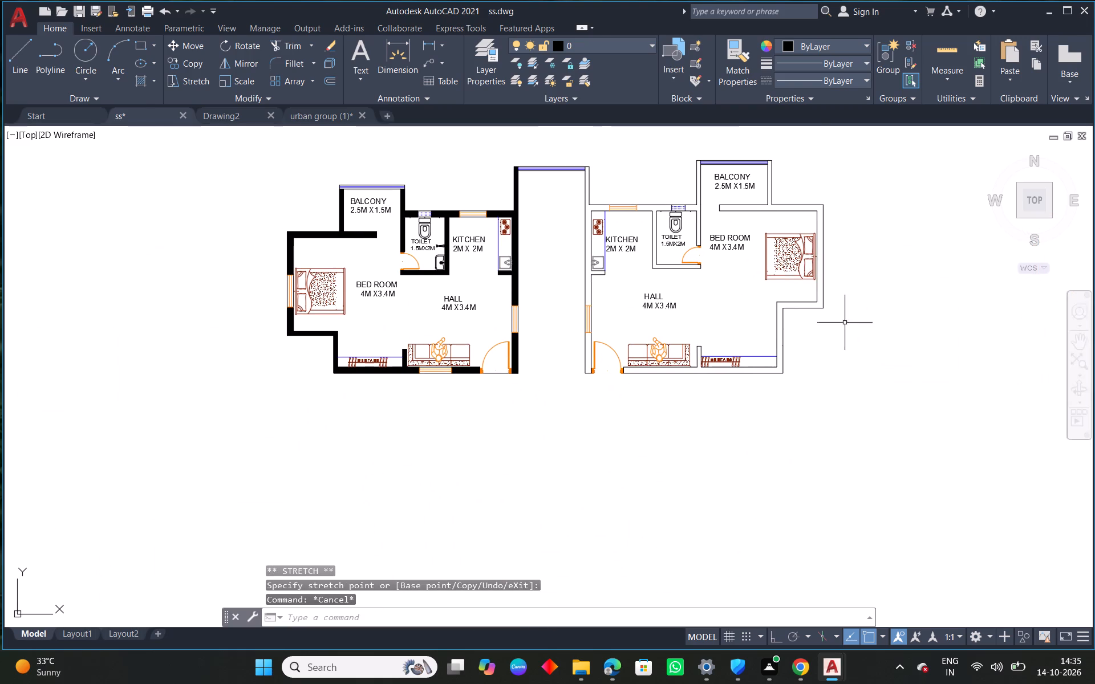
middle_click_drag(901, 359, 866, 381)
type("H")
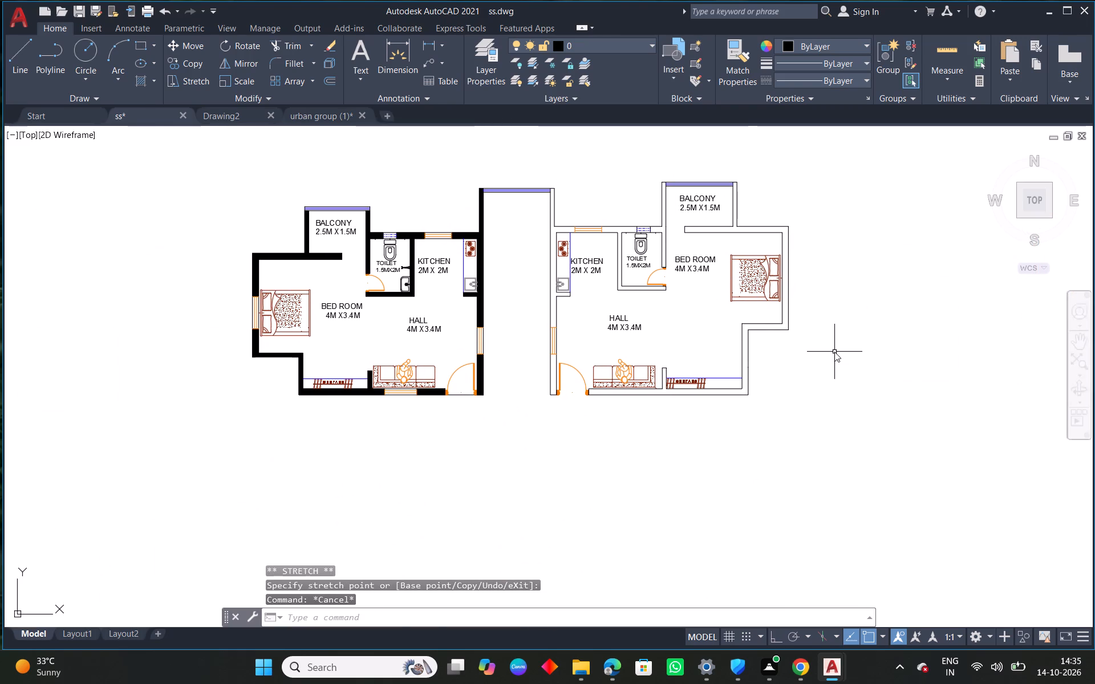
key("space")
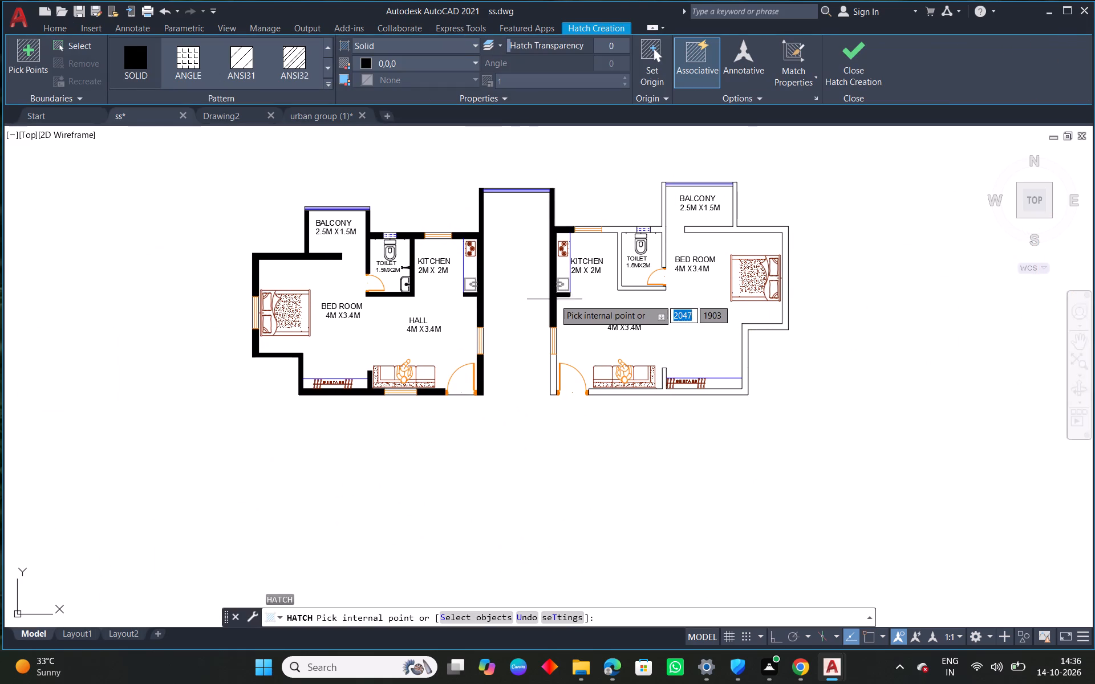
left_click(554, 299)
left_click(621, 231)
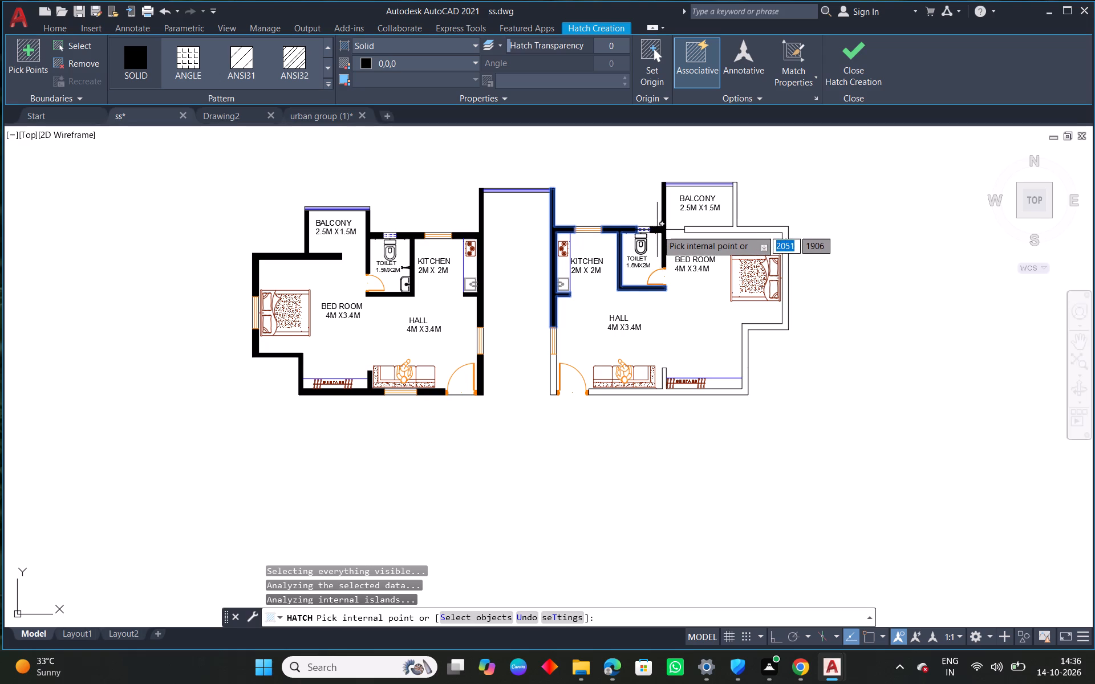
left_click(657, 230)
left_click(709, 230)
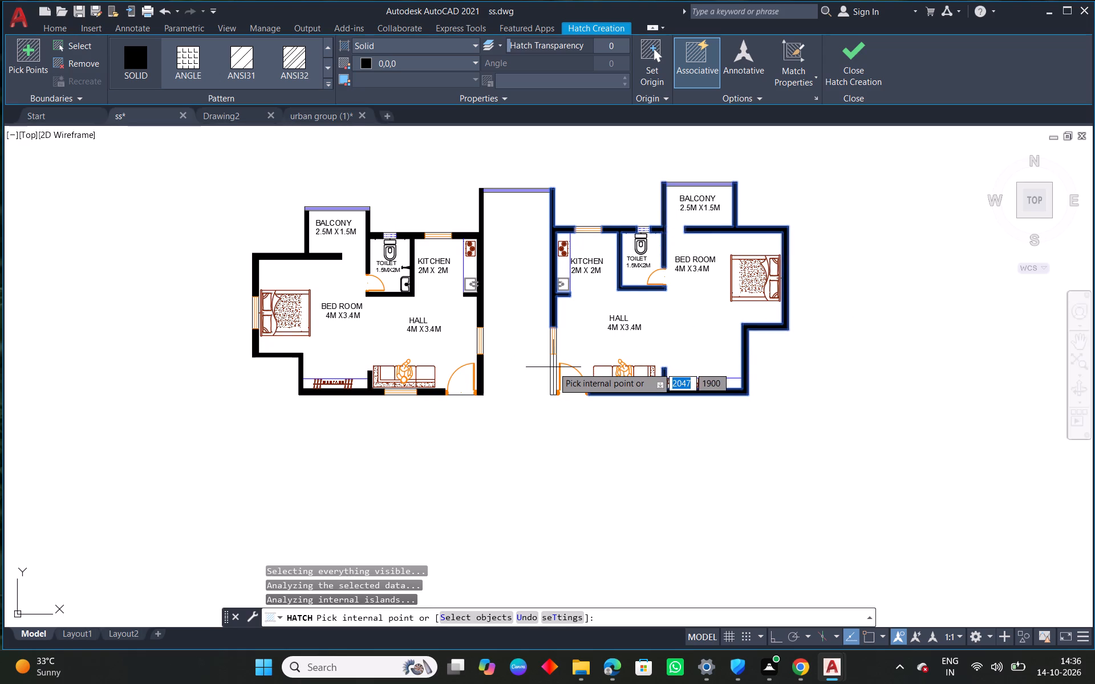
left_click(553, 367)
right_click(555, 366)
left_click(589, 377)
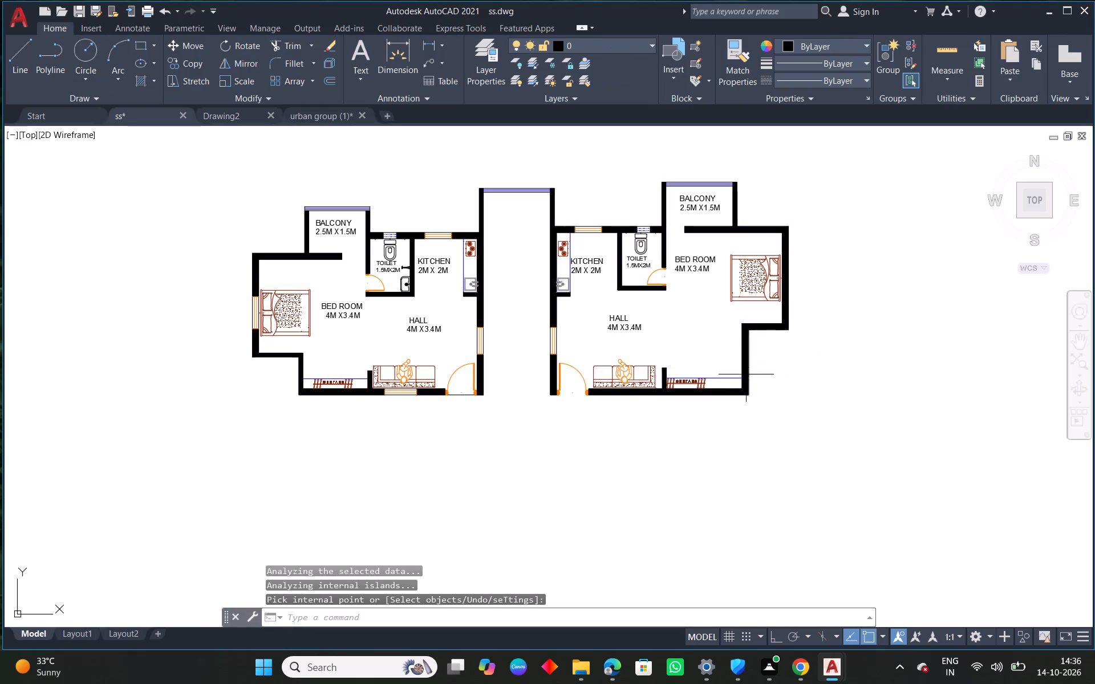
Examine the two hatched flats side by side, checking walls, openings, furniture and labels.
scroll(746, 374, "down", 1)
middle_click_drag(794, 403, 804, 372)
scroll(599, 344, "up", 1)
middle_click_drag(714, 401, 745, 404)
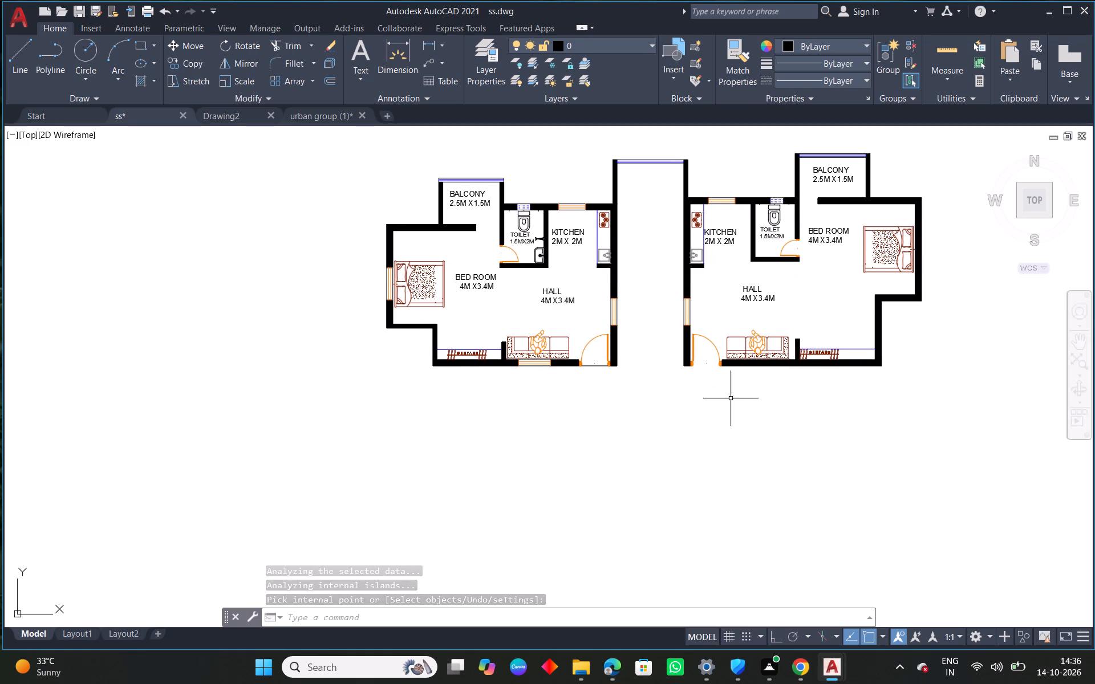
middle_click_drag(748, 347, 795, 326)
middle_click_drag(620, 372, 618, 437)
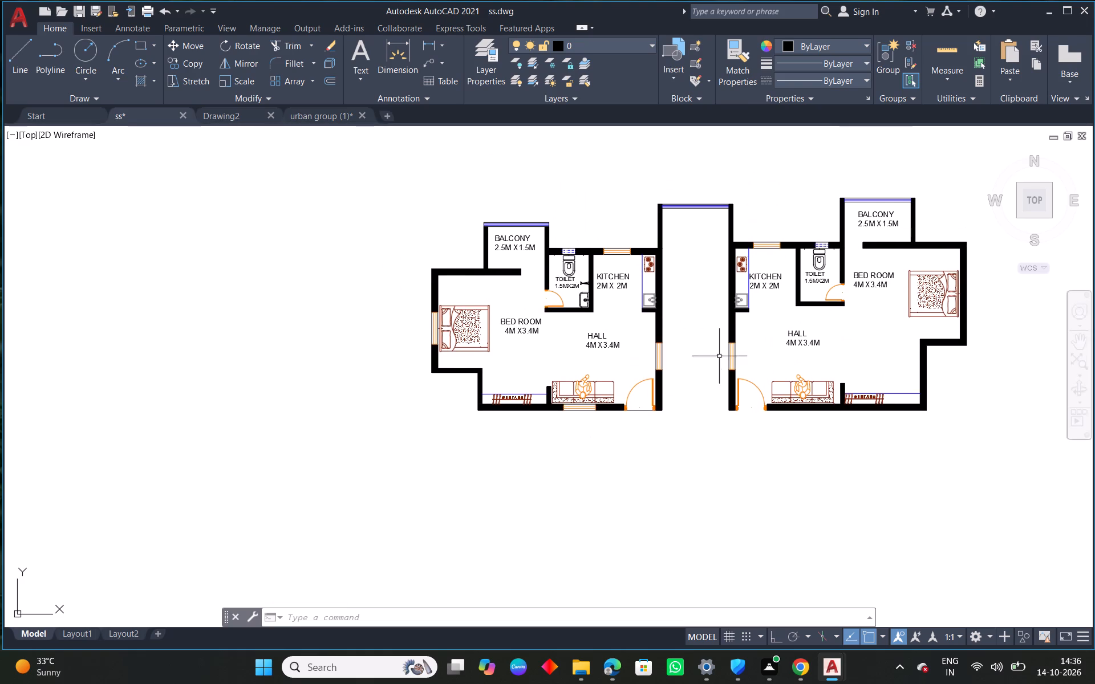
scroll(705, 261, "up", 1)
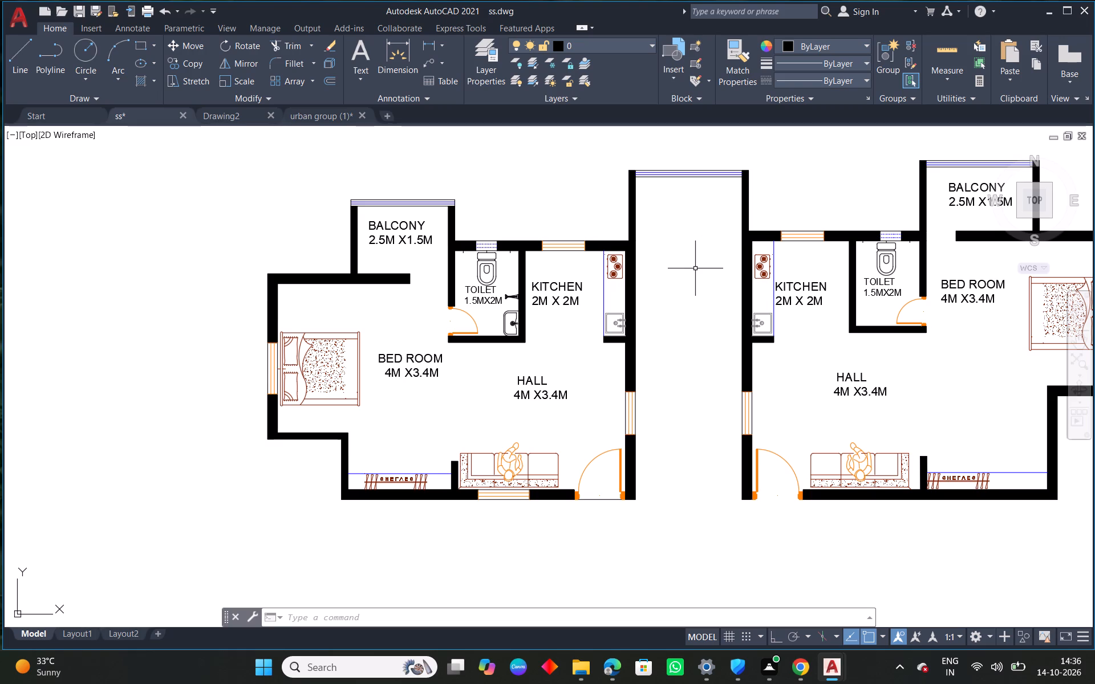
middle_click_drag(307, 306, 437, 295)
middle_click_drag(599, 408, 562, 280)
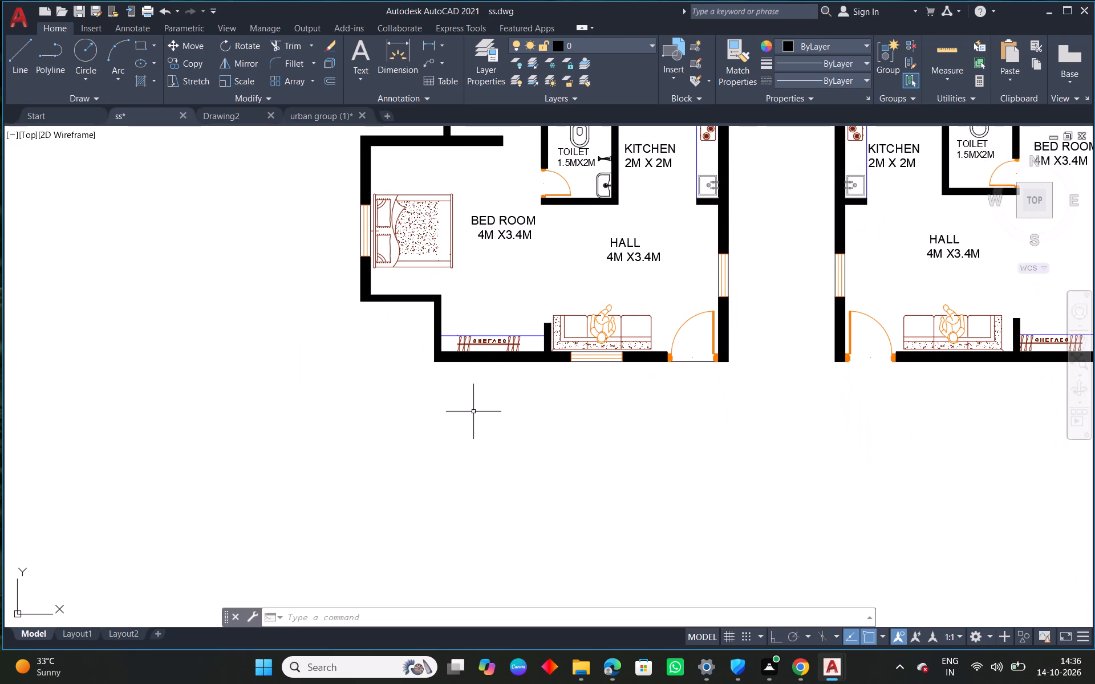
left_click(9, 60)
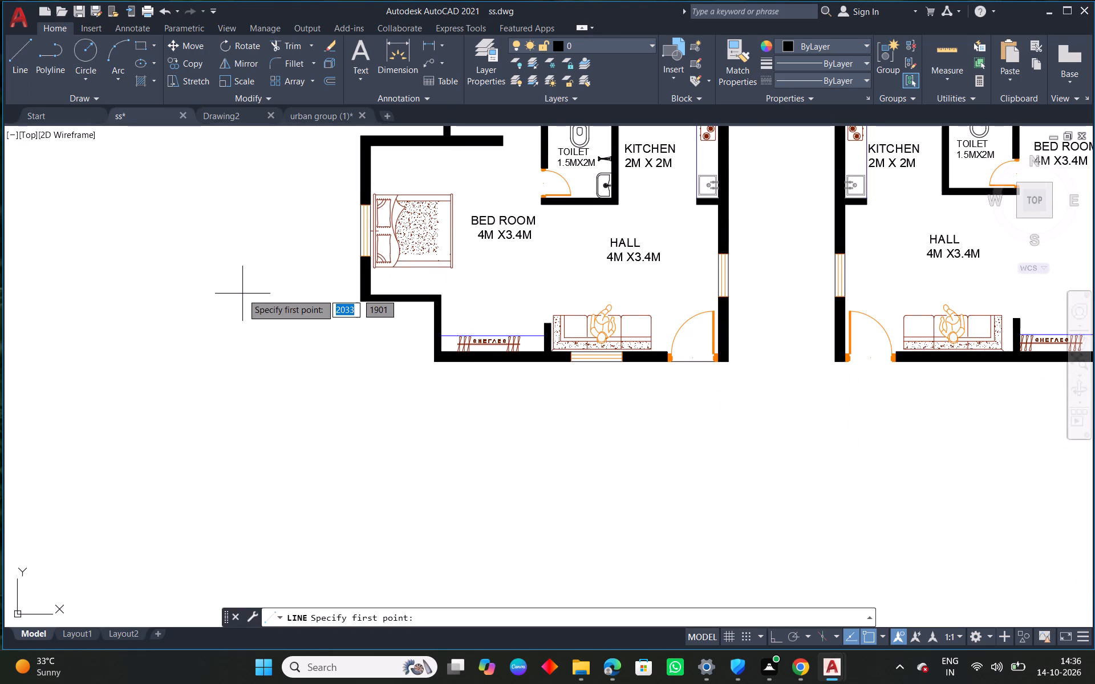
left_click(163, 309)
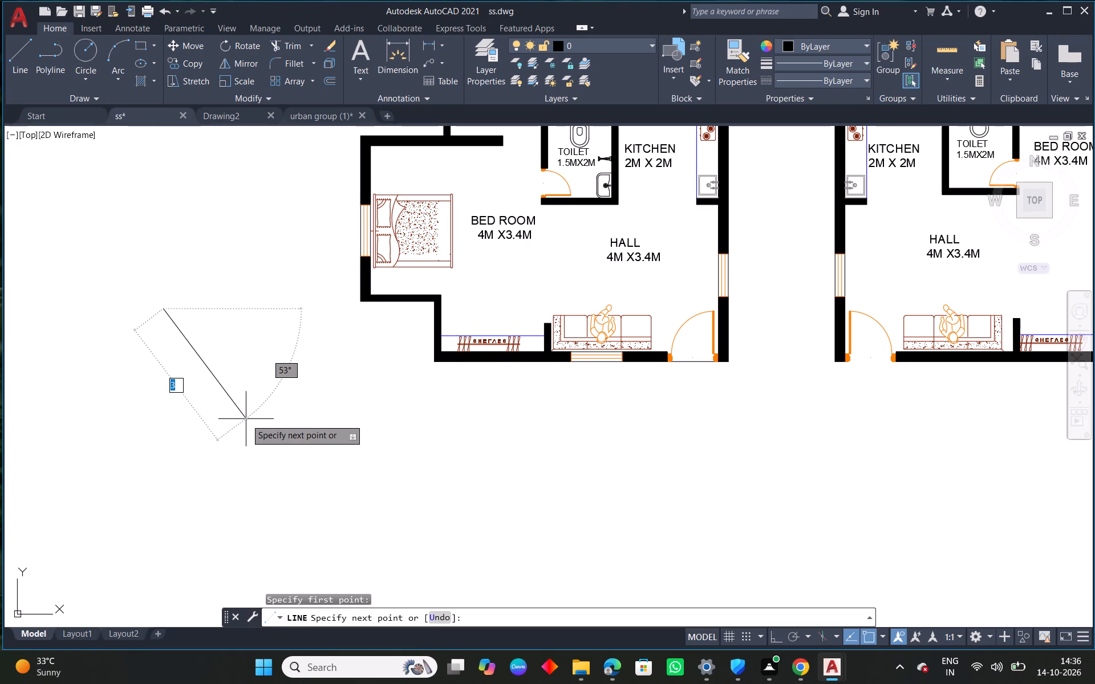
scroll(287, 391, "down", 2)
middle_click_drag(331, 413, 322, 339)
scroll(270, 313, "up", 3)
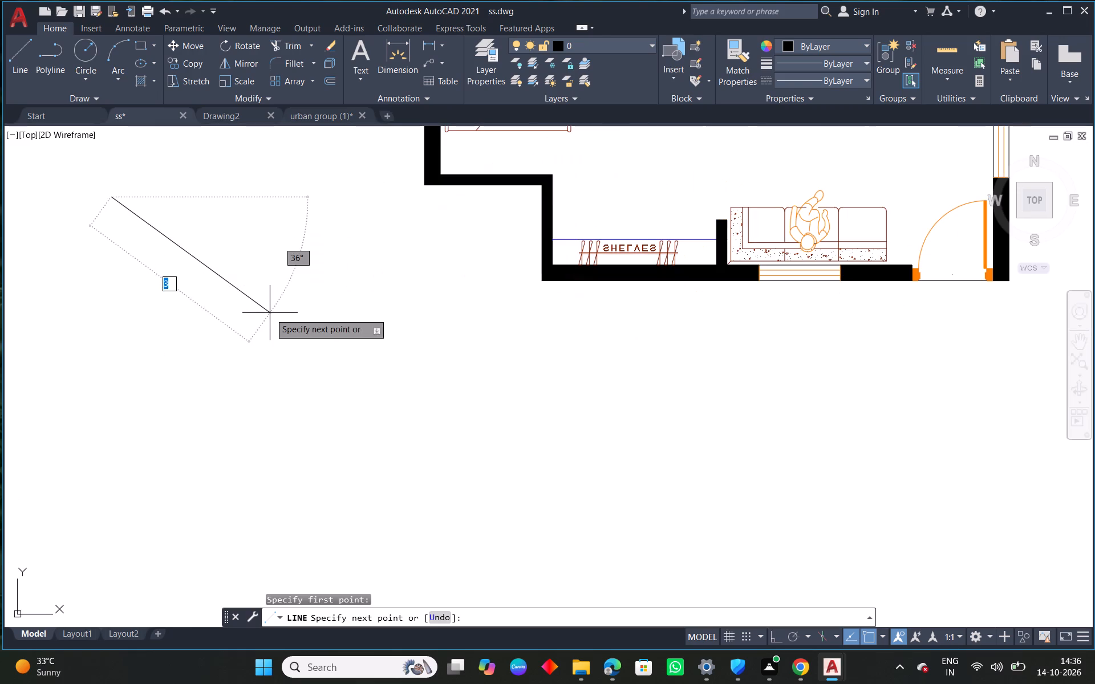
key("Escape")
With Ortho on, draw a vertical line straight down from the first flat's outer bedroom corner, extending well below the plan.
scroll(327, 319, "down", 2)
middle_click_drag(426, 395, 504, 347)
scroll(504, 347, "down", 1)
type("L")
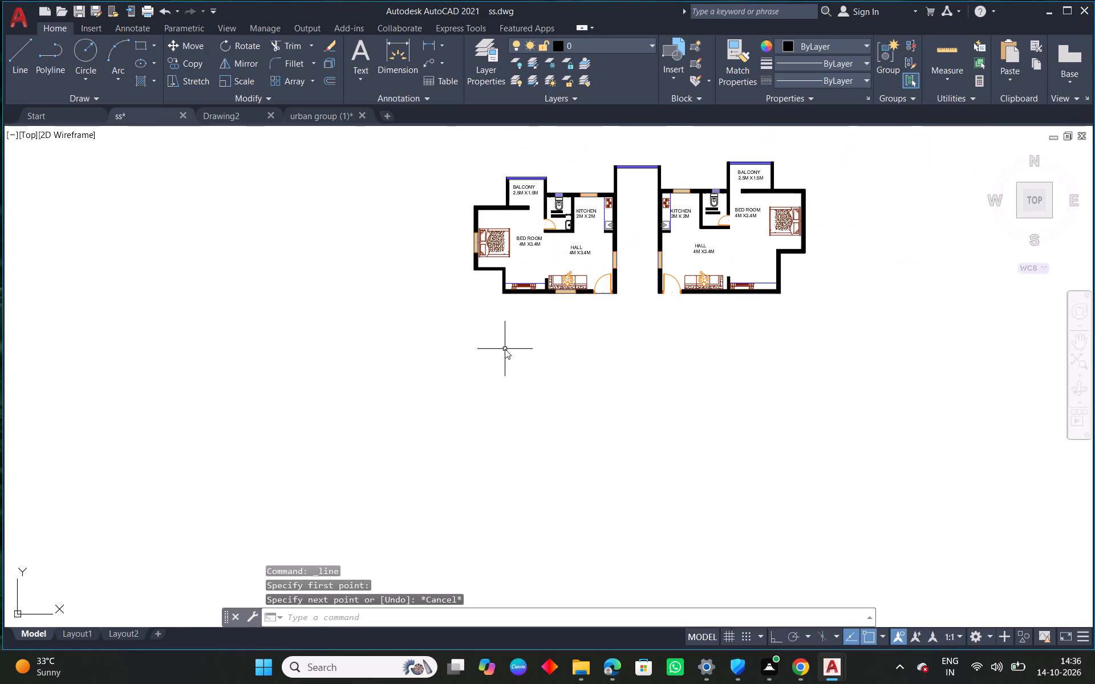
key("space")
left_click_drag(473, 267, 473, 278)
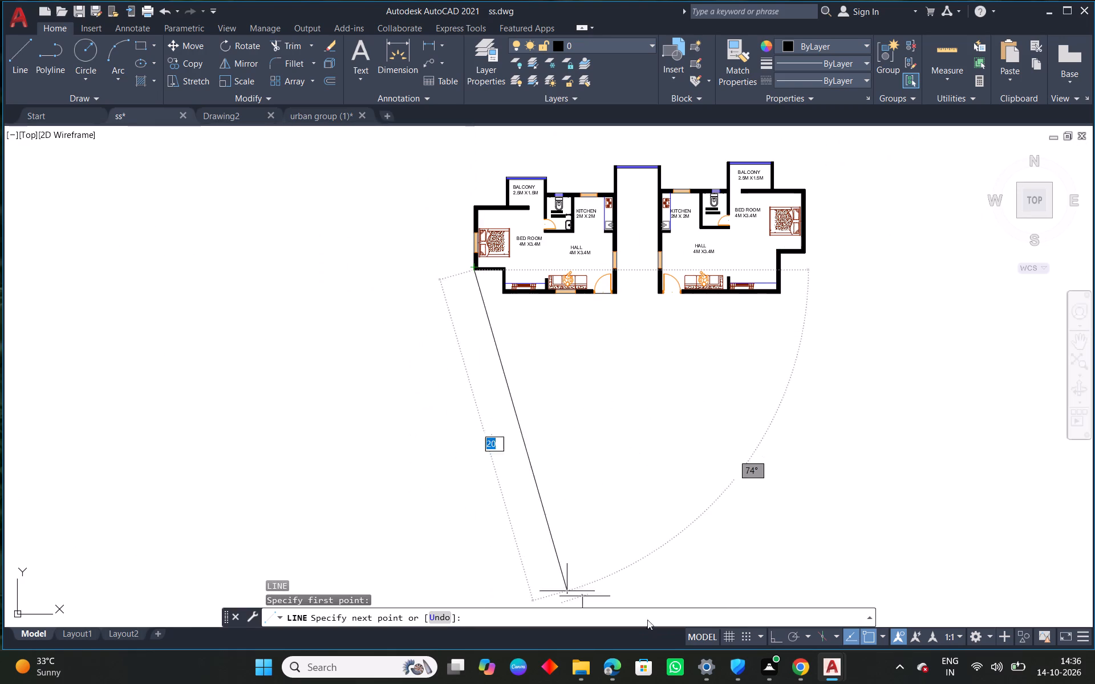
left_click(770, 640)
left_click(540, 538)
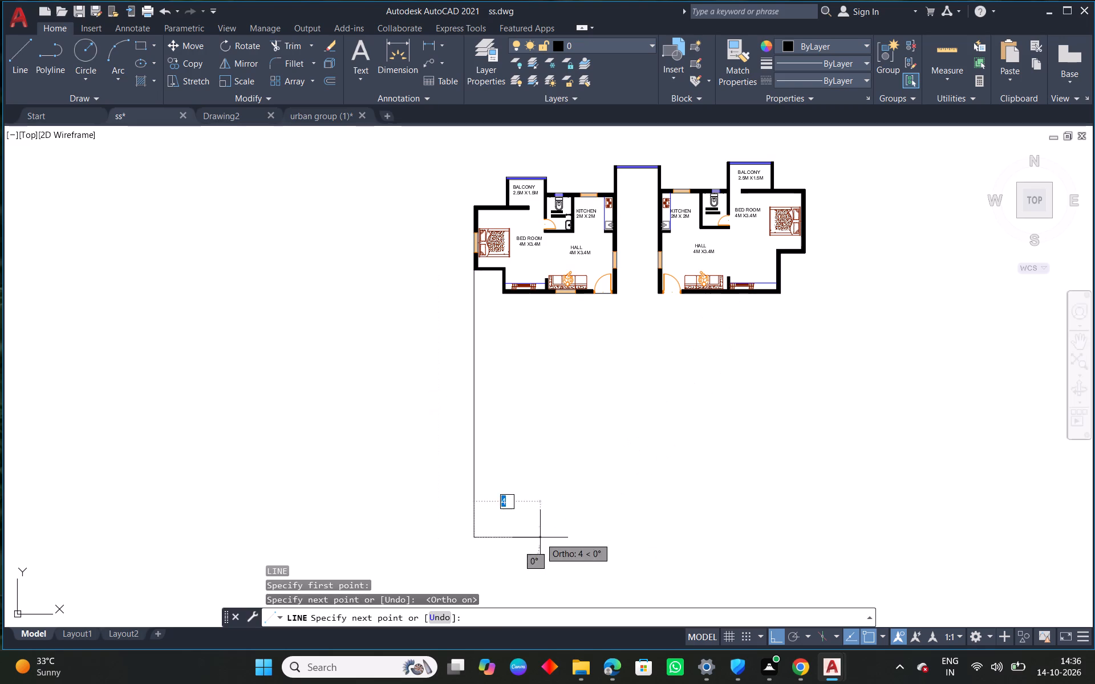
key("Escape")
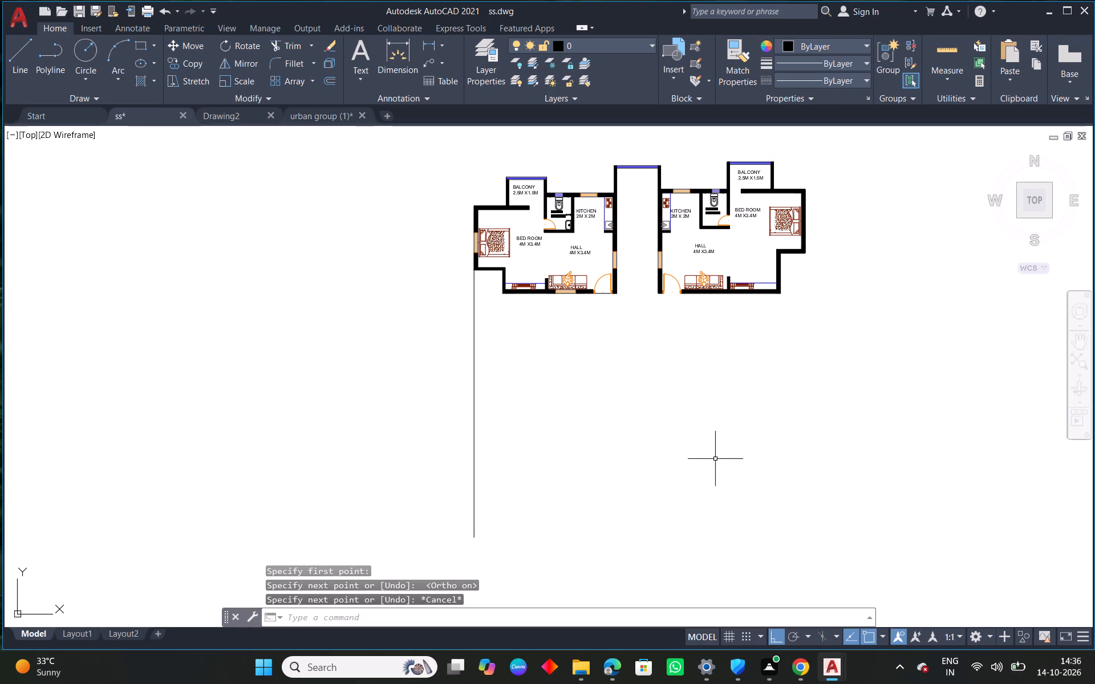
Draw a matching vertical line straight down from the second flat's outer bedroom corner, to about the same level.
middle_click_drag(710, 450, 570, 430)
right_click(583, 384)
left_click(651, 125)
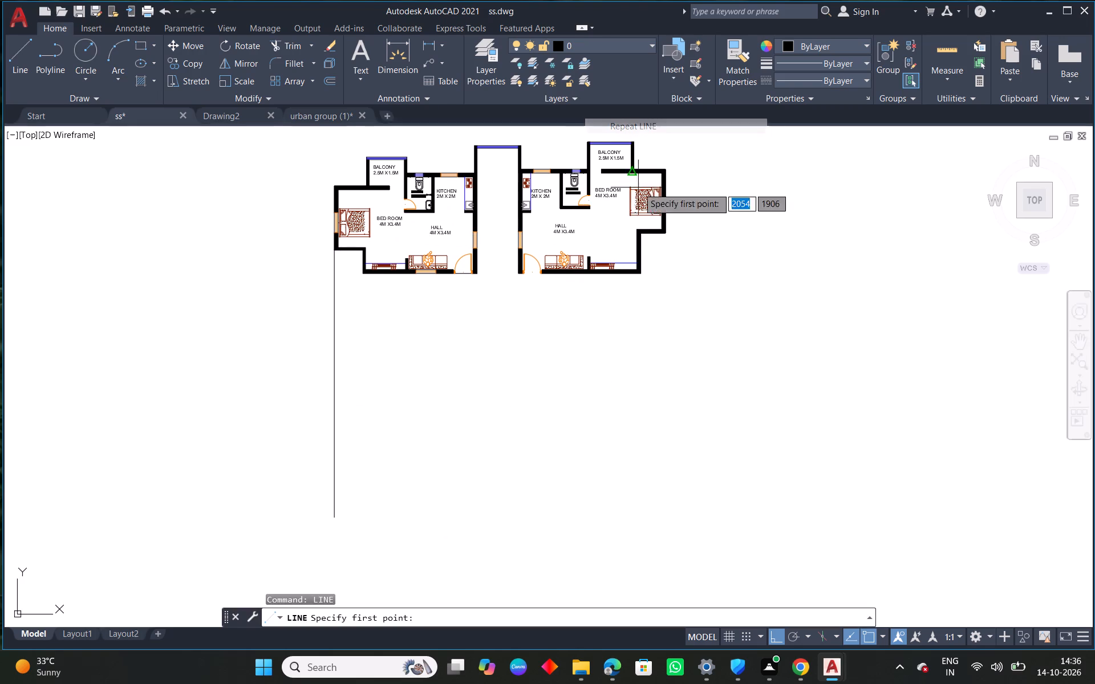
left_click(668, 236)
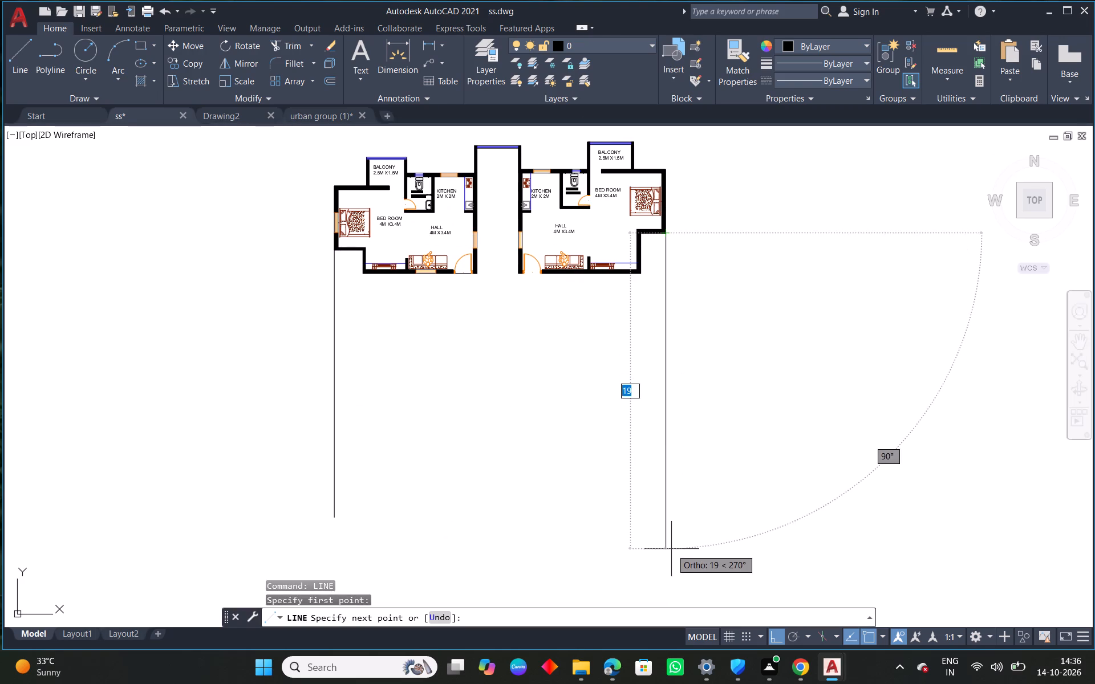
left_click(672, 528)
right_click(665, 531)
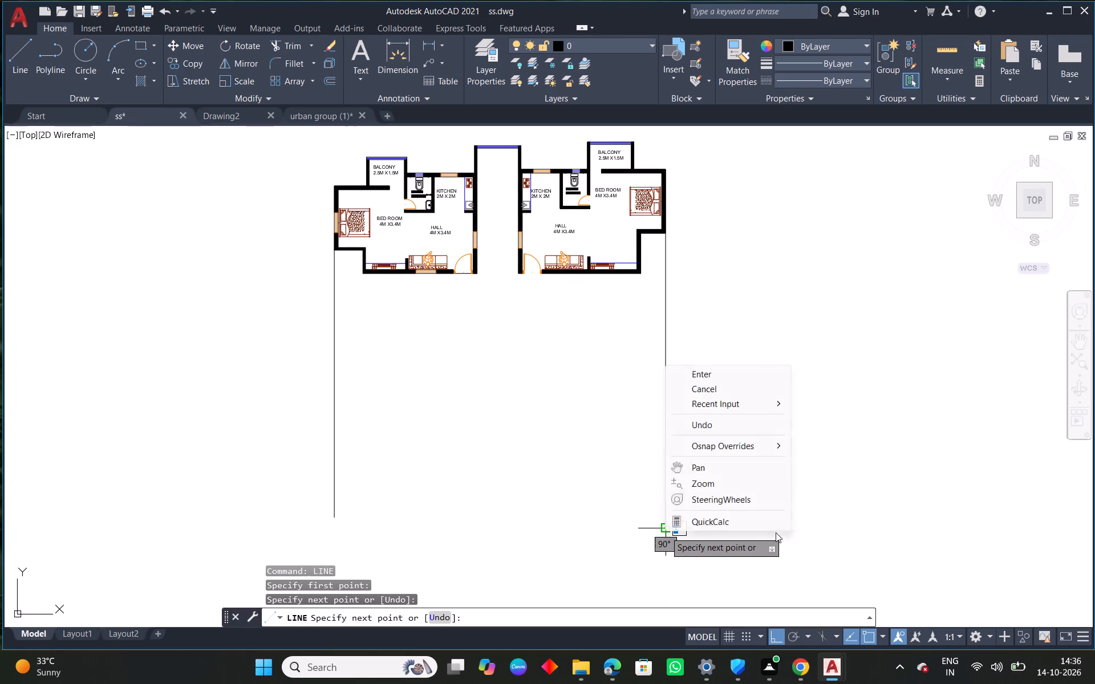
left_click(721, 369)
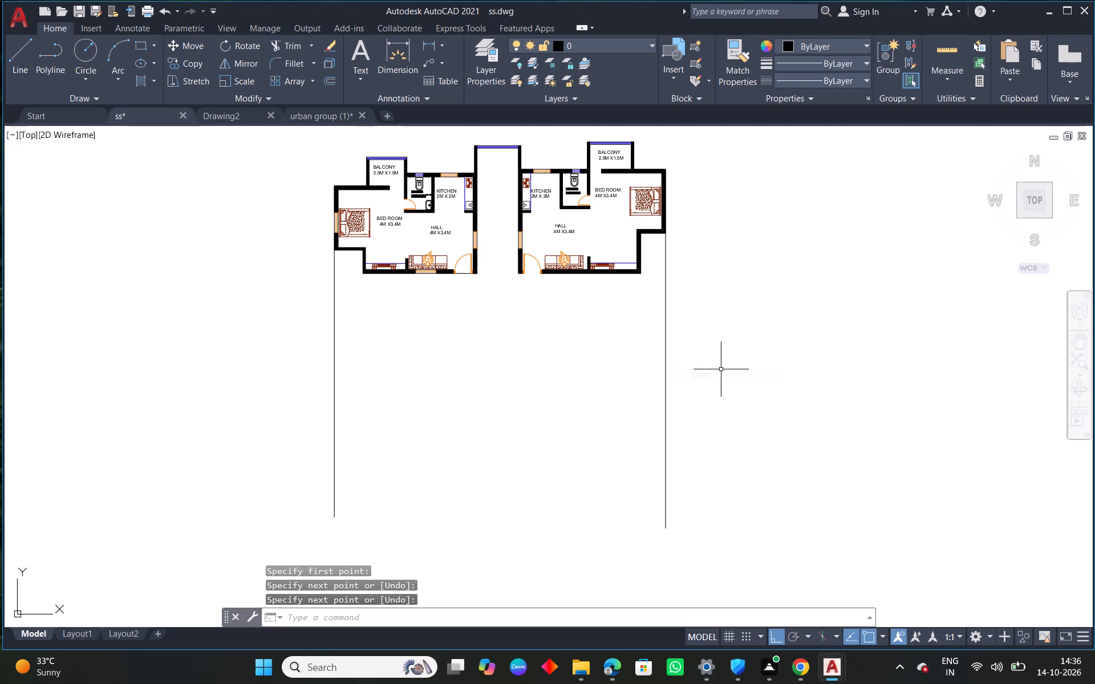
Draw a vertical line 1 unit long down from the outer face of the first flat's wall, below the shelves.
middle_click_drag(721, 509, 762, 420)
scroll(747, 437, "down", 1)
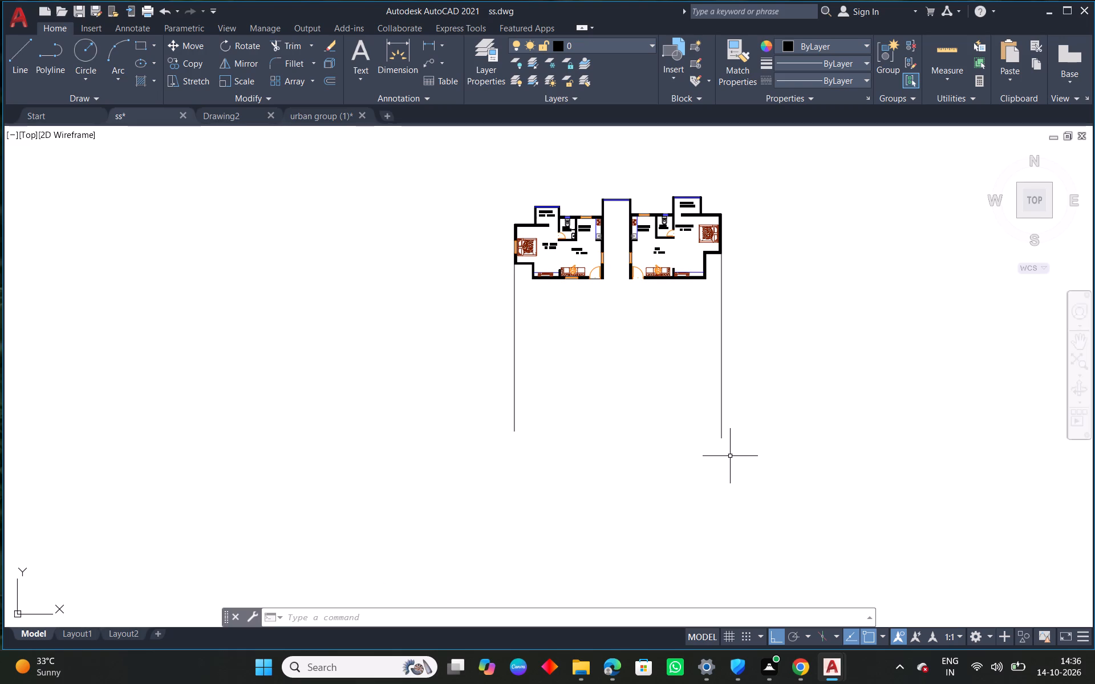
middle_click_drag(606, 487, 892, 537)
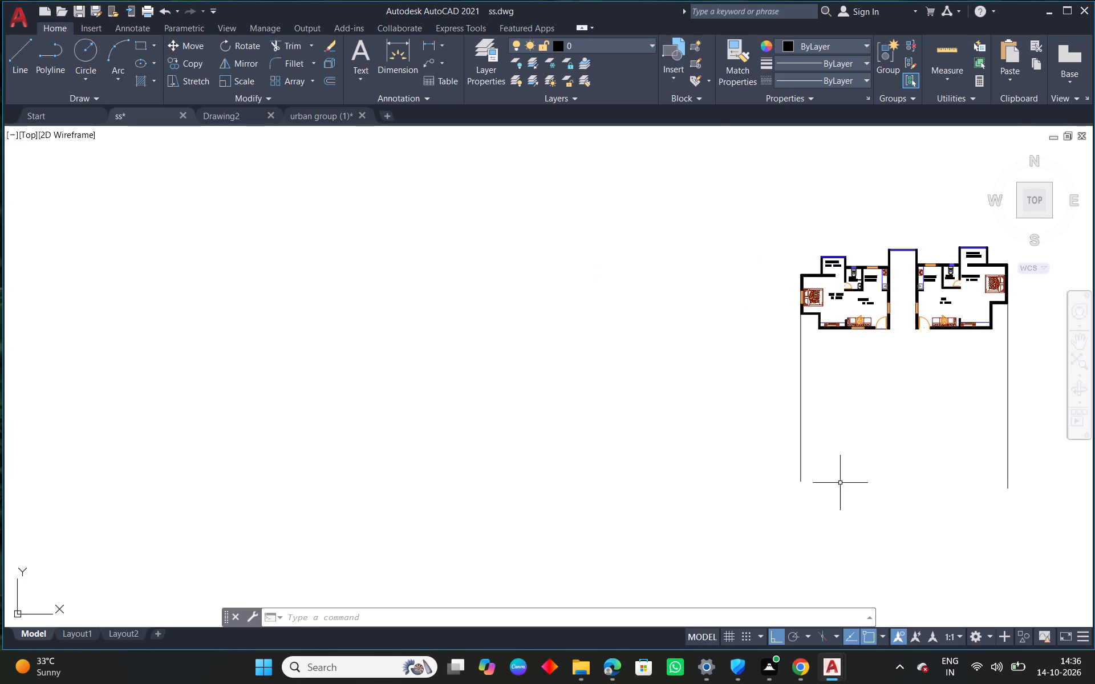
scroll(859, 360, "up", 2)
middle_click_drag(842, 429, 735, 422)
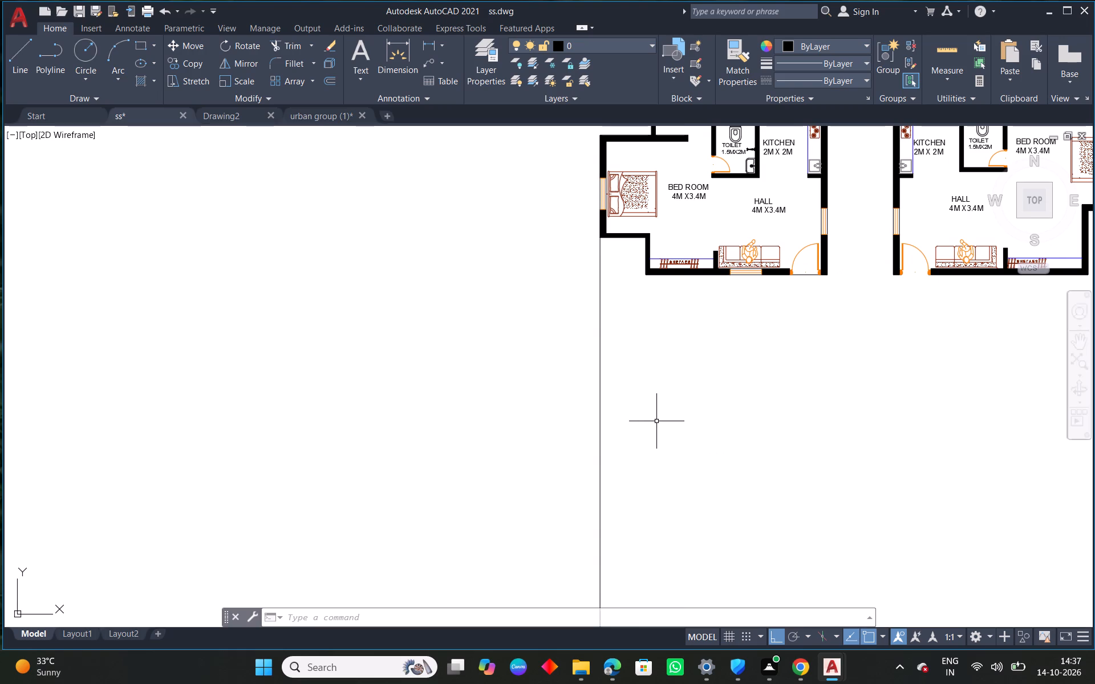
middle_click_drag(717, 373, 633, 408)
scroll(643, 317, "up", 2)
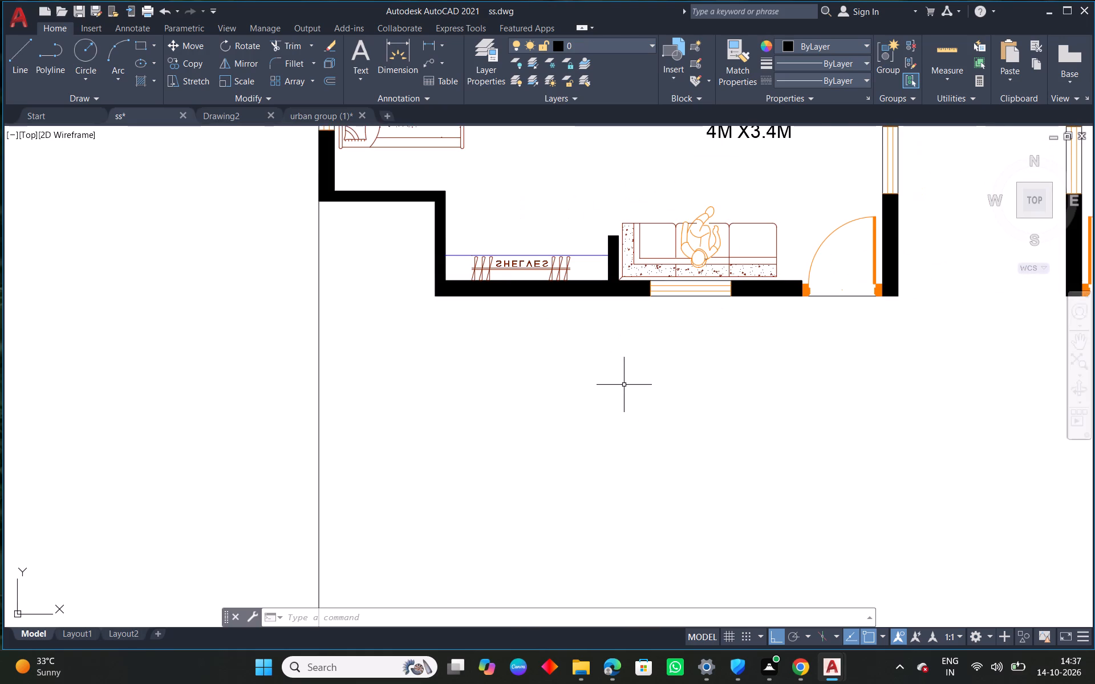
scroll(586, 314, "up", 1)
middle_click_drag(591, 347, 625, 400)
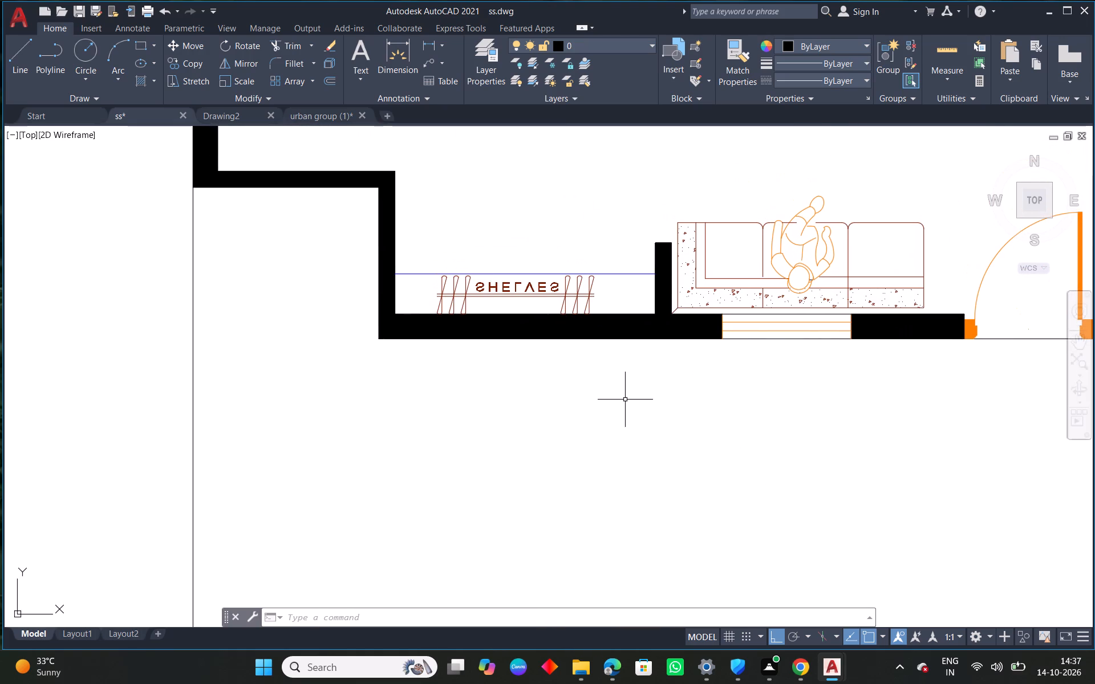
key("l")
key("space")
left_click(633, 341)
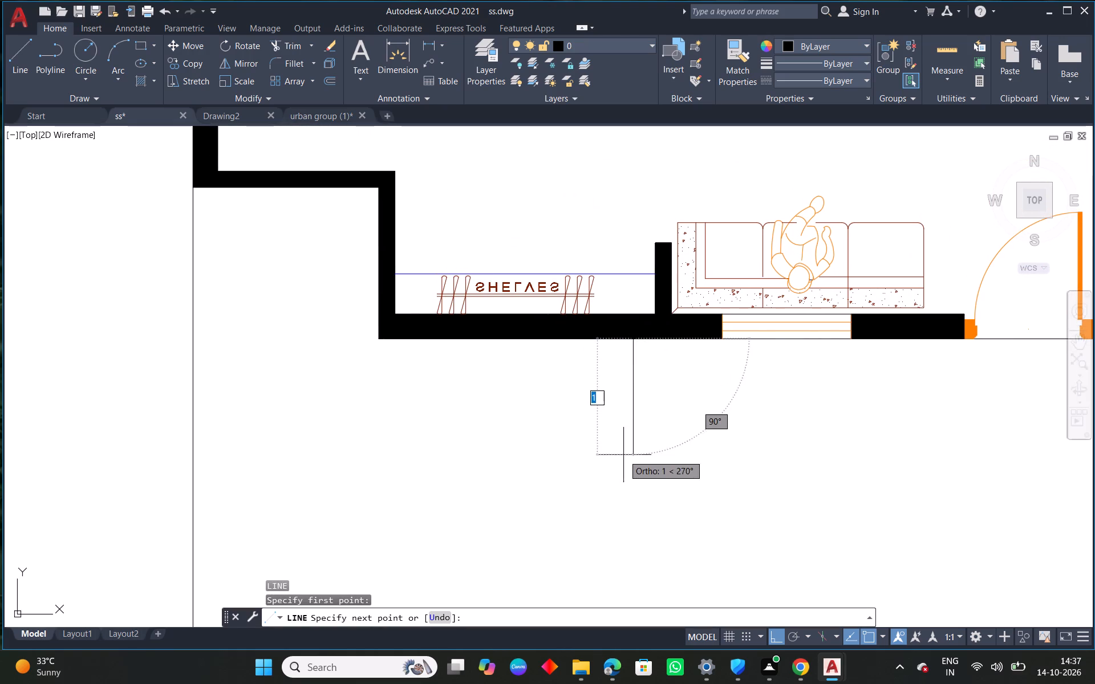
type("1")
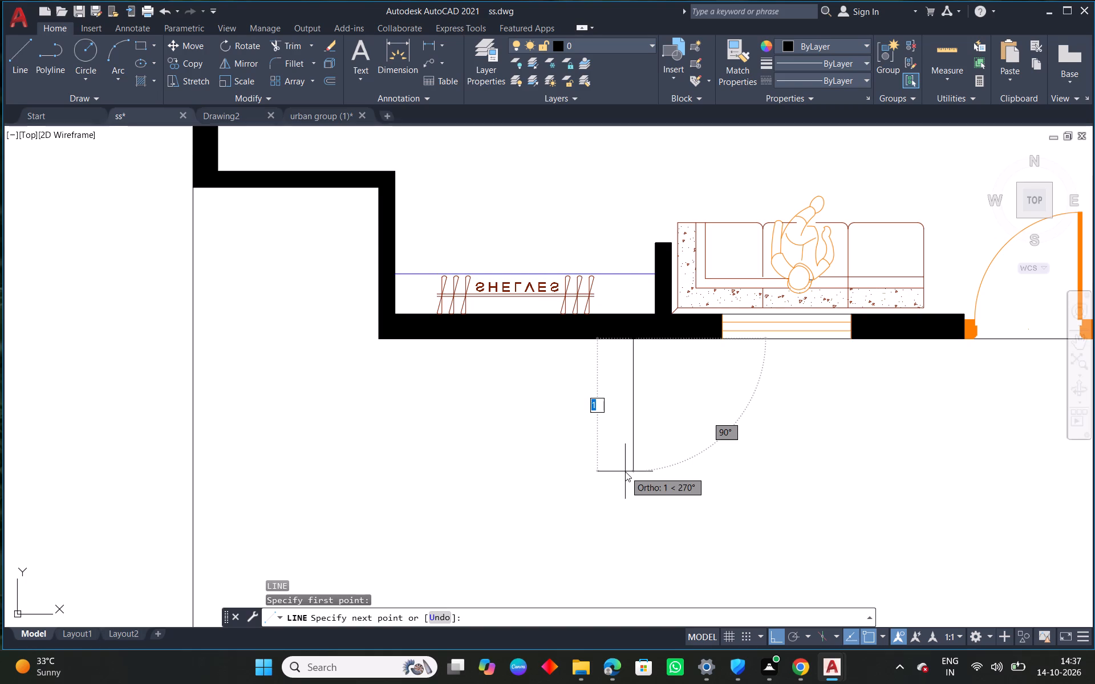
key("space")
key("space")
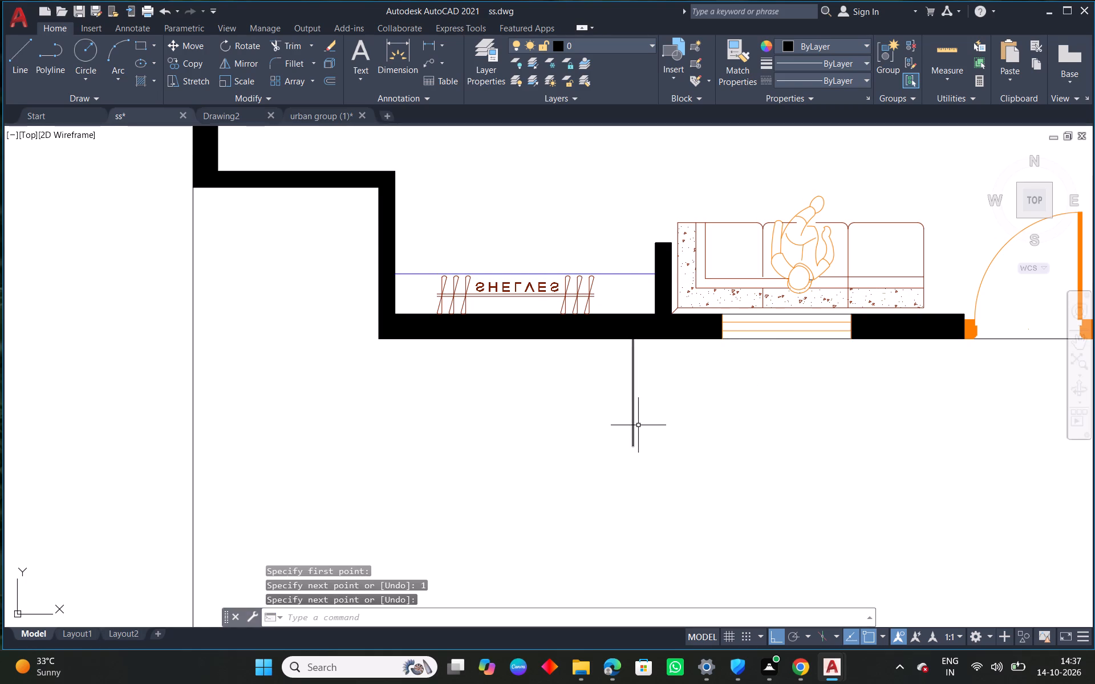
Offset the 1-unit line five times by 0.3 toward the wall's outer corner, each from the newest line, making six tread lines.
type("O 0.3")
key("Return")
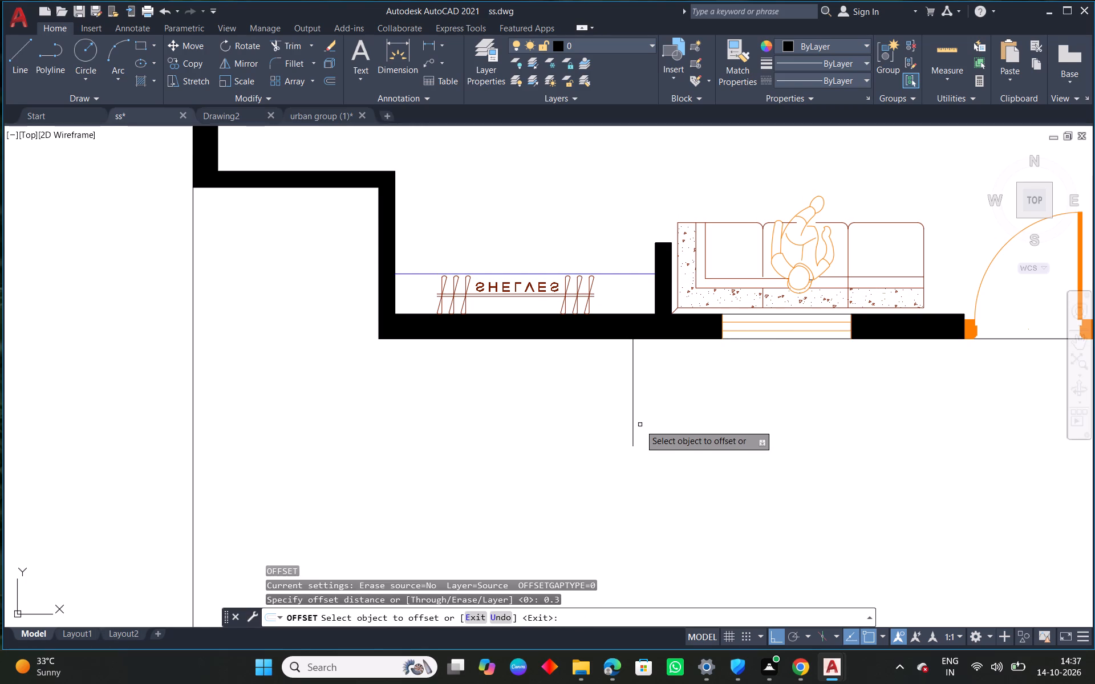
left_click(631, 428)
left_click(583, 434)
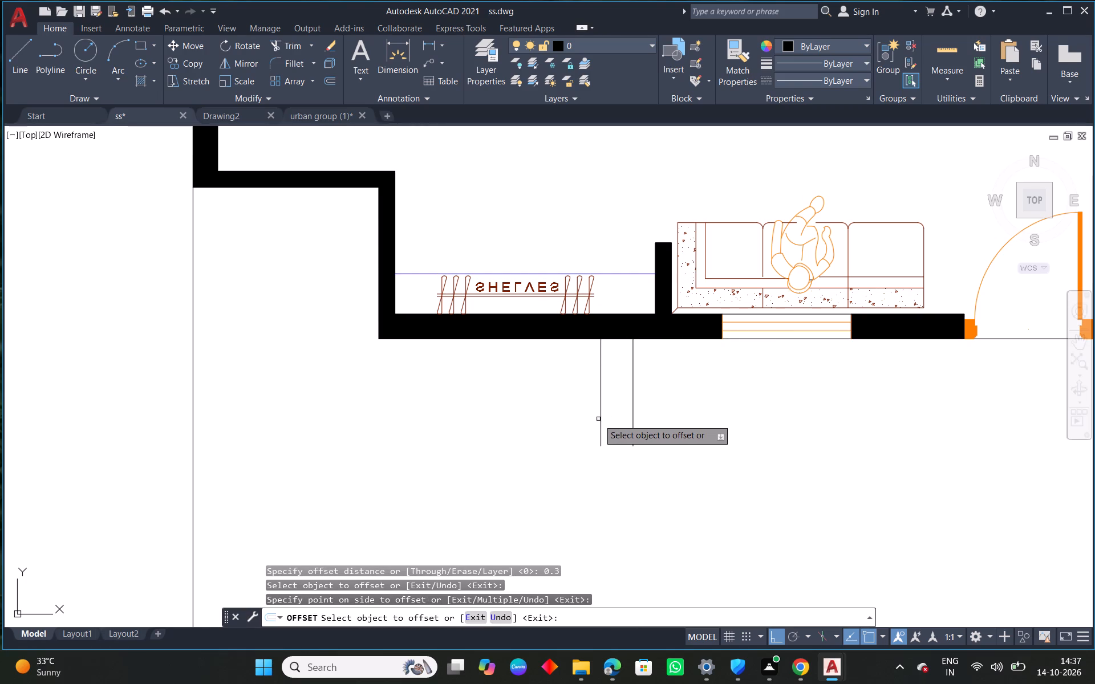
double_click(598, 419)
left_click(559, 422)
left_click(570, 421)
left_click(536, 421)
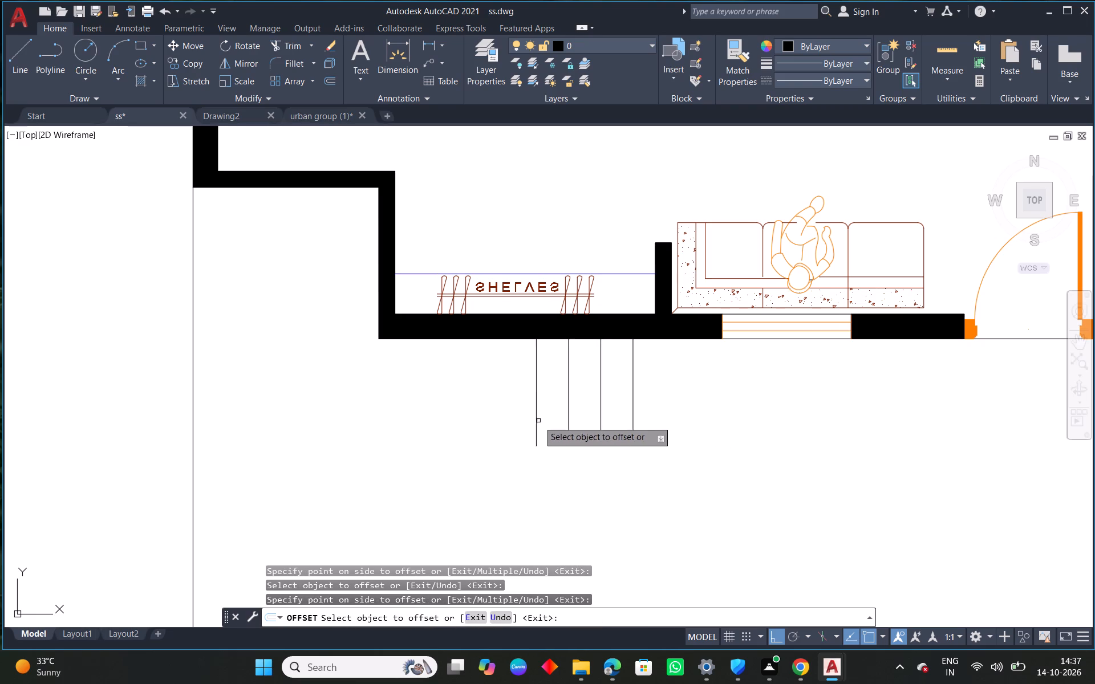
left_click(536, 420)
left_click(512, 422)
left_click(505, 419)
left_click(488, 418)
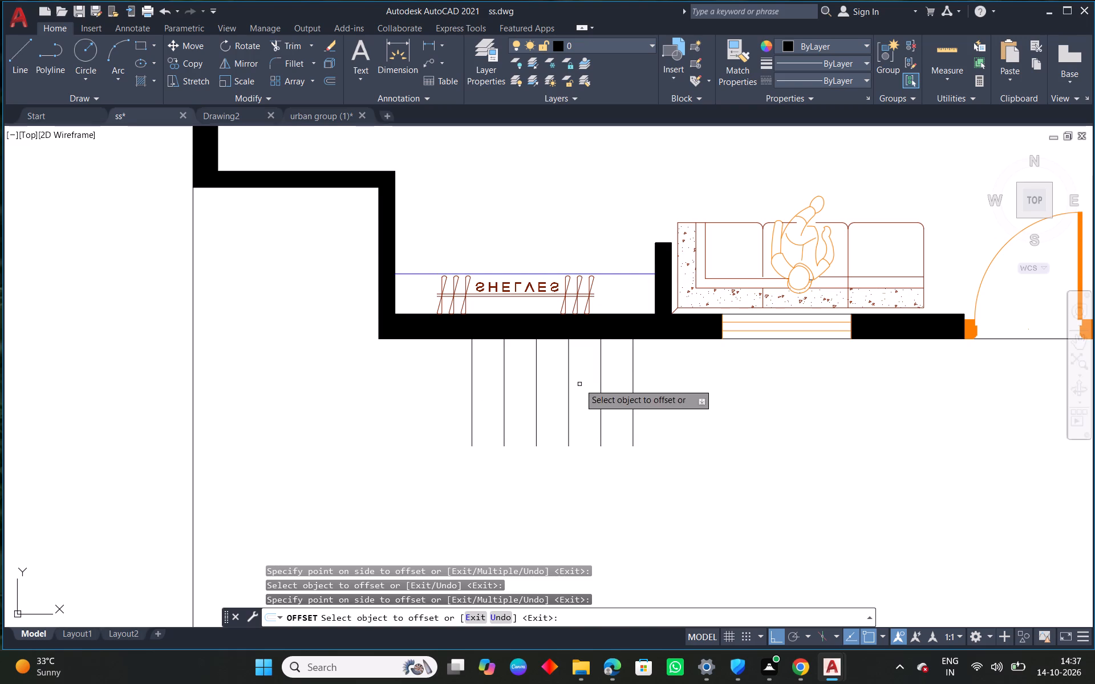
Add three more 0.3 offsets in the same direction, making nine tread lines, and end the Offset command.
left_click(471, 394)
left_click(443, 396)
left_click(435, 397)
left_click(437, 394)
left_click(399, 396)
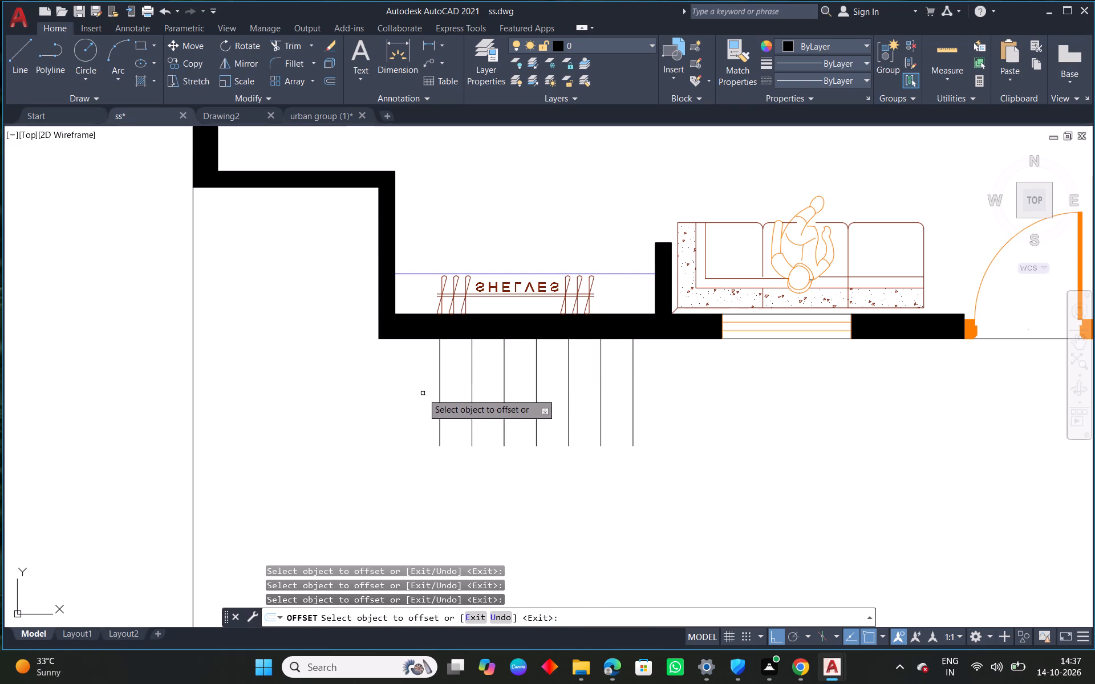
left_click(440, 390)
left_click(419, 397)
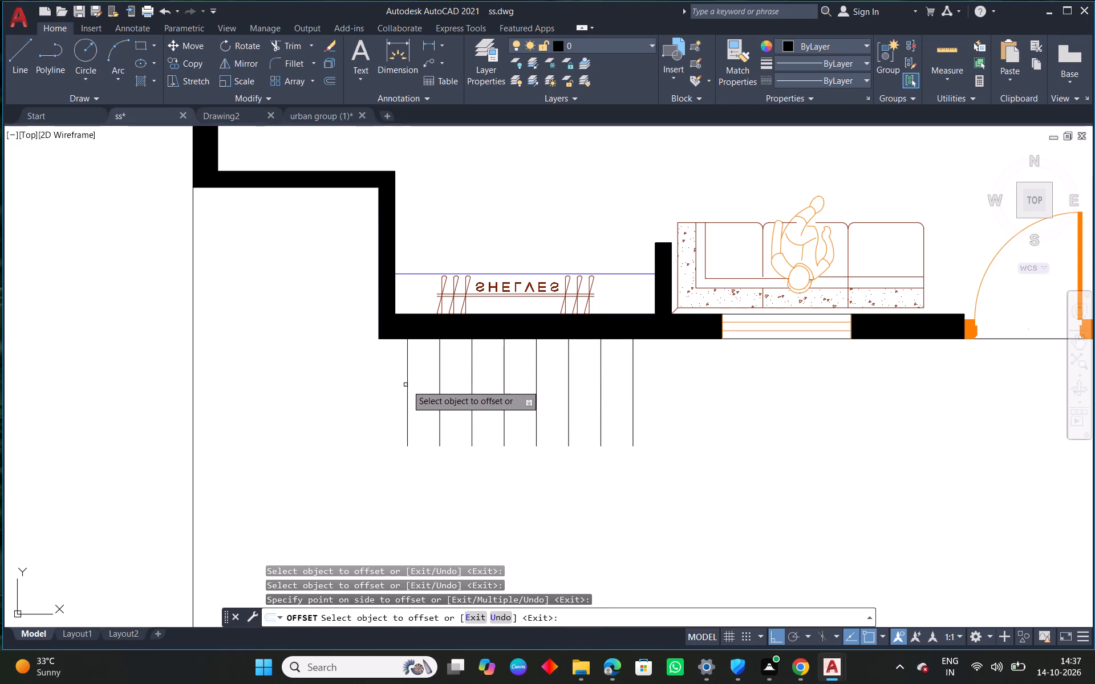
left_click(407, 384)
left_click(367, 387)
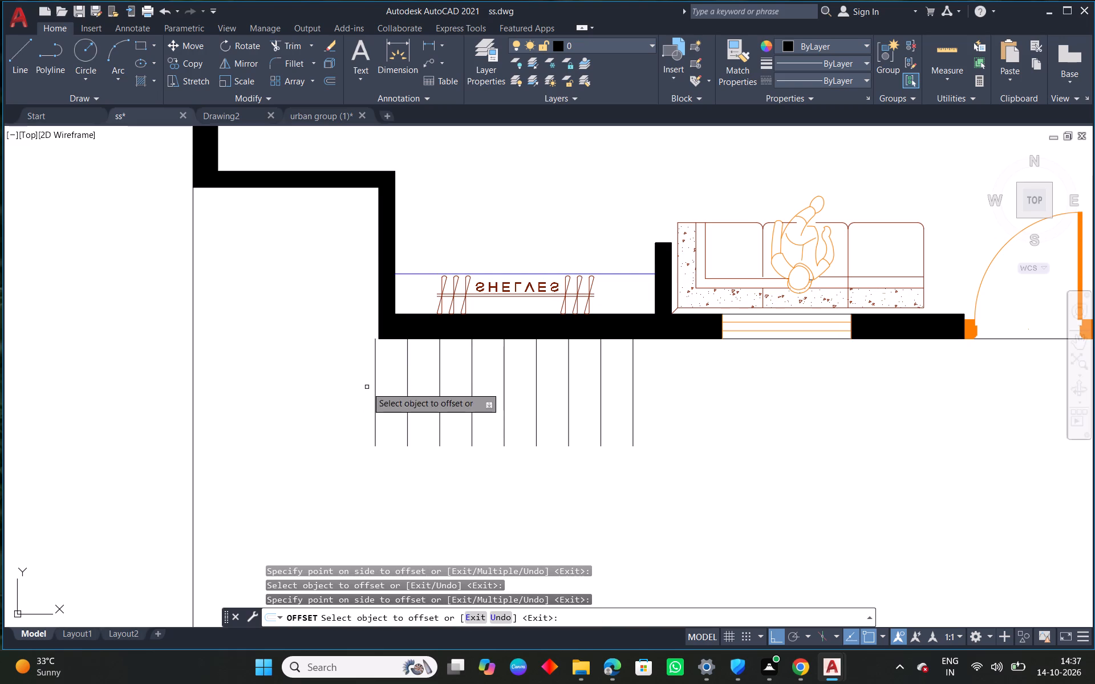
right_click(287, 356)
left_click(335, 365)
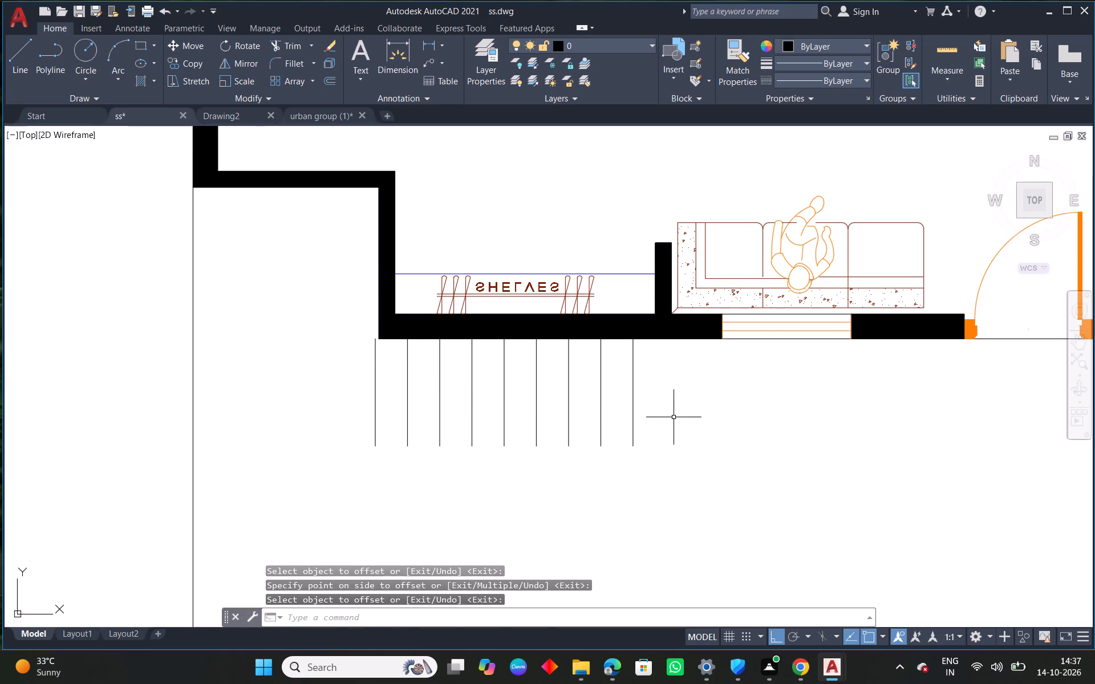
Move all nine tread lines together so the outermost one starts exactly at the wall's outer corner beside the shelves.
left_click_drag(676, 414, 654, 412)
left_click(298, 392)
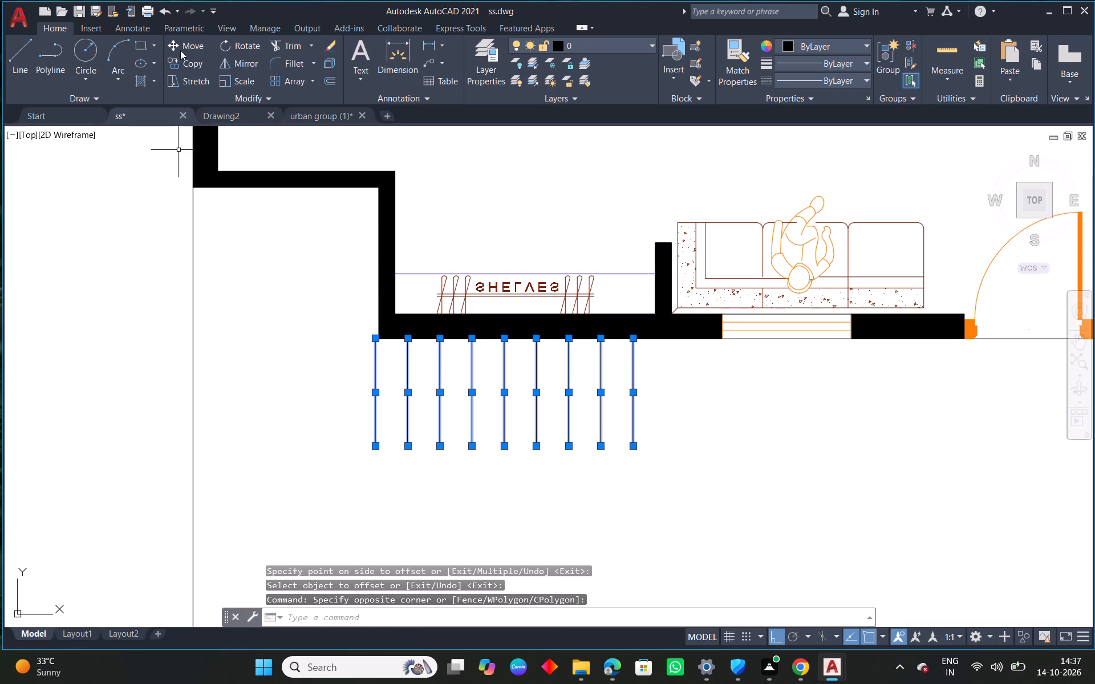
left_click(182, 46)
scroll(409, 353, "up", 2)
left_click(321, 311)
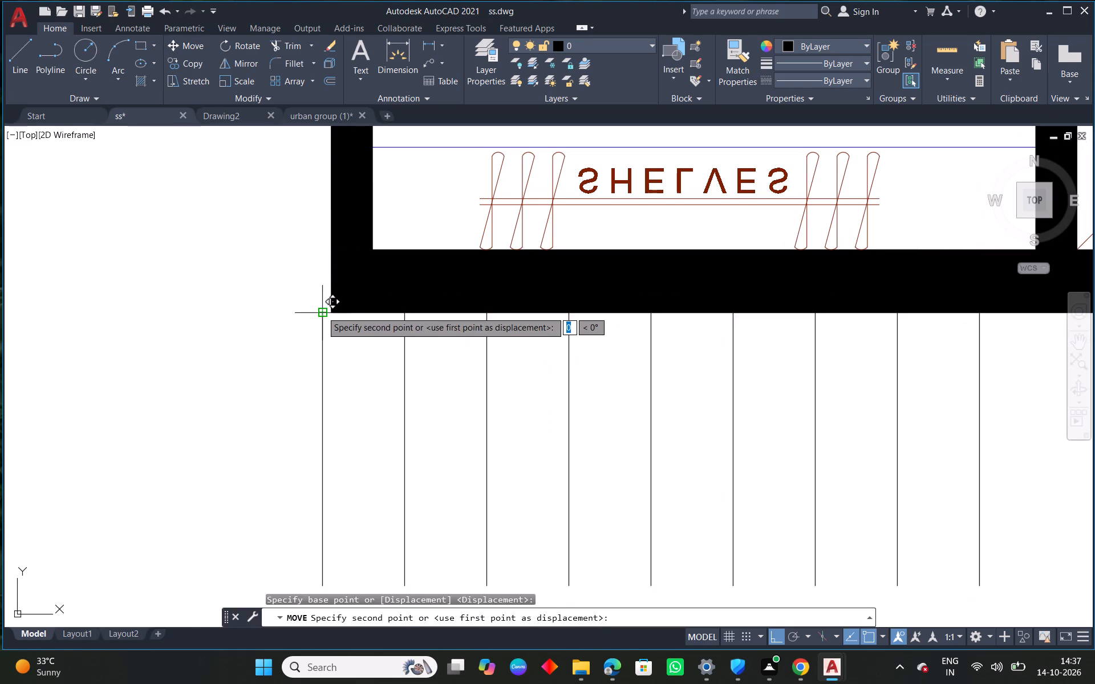
left_click(331, 312)
Draw a horizontal line joining the lower ends of the tread lines, from the innermost to the outermost.
scroll(325, 352, "down", 3)
middle_click_drag(441, 425, 489, 381)
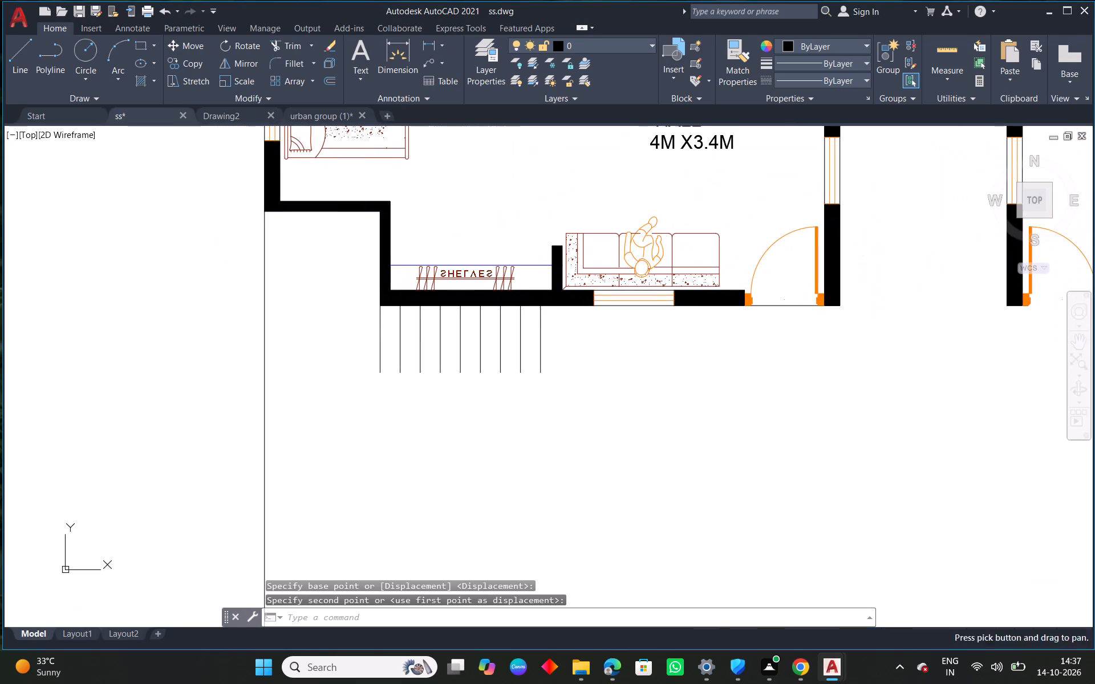
scroll(491, 410, "up", 1)
right_click(358, 284)
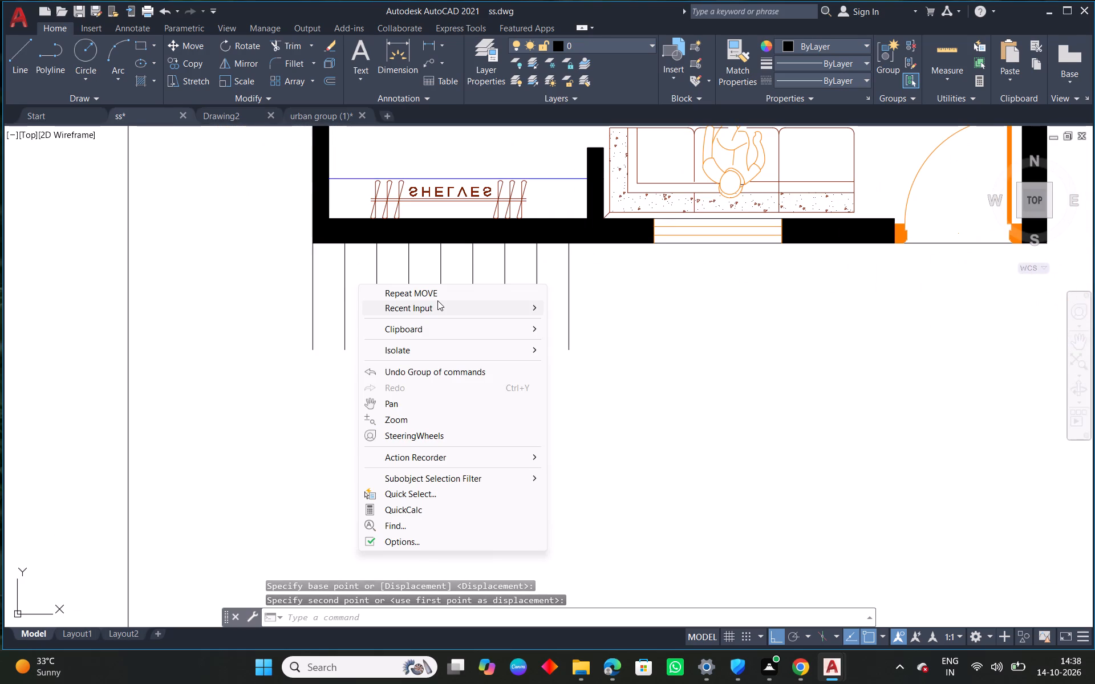
left_click(436, 306)
left_click(586, 344)
left_click(570, 350)
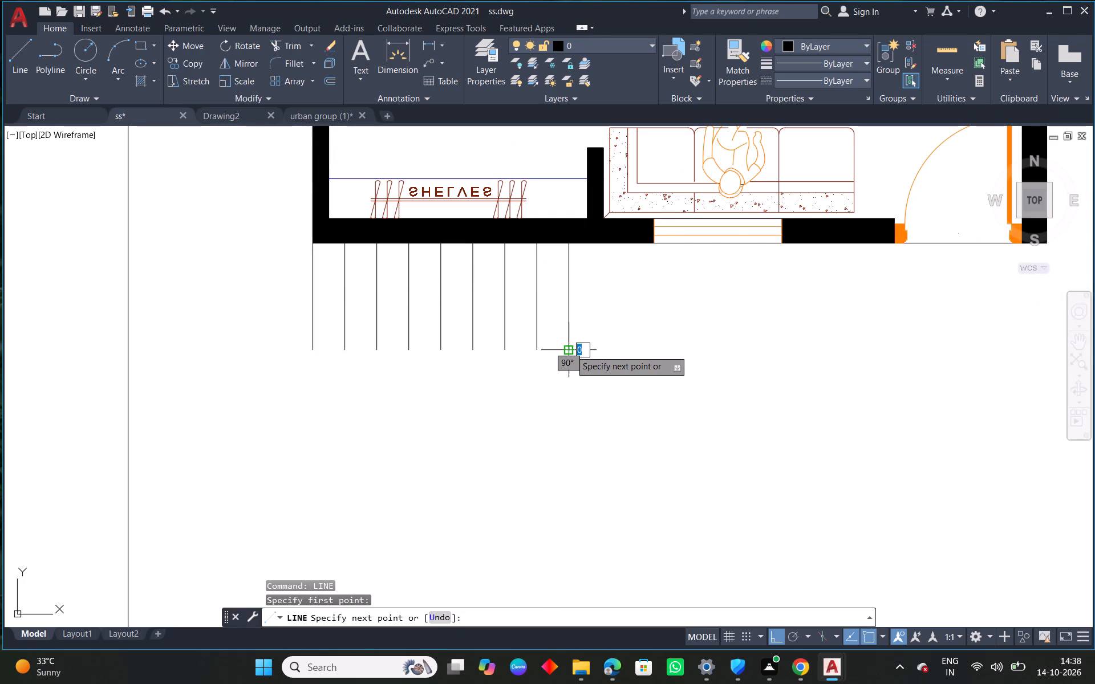
left_click(309, 352)
right_click(381, 353)
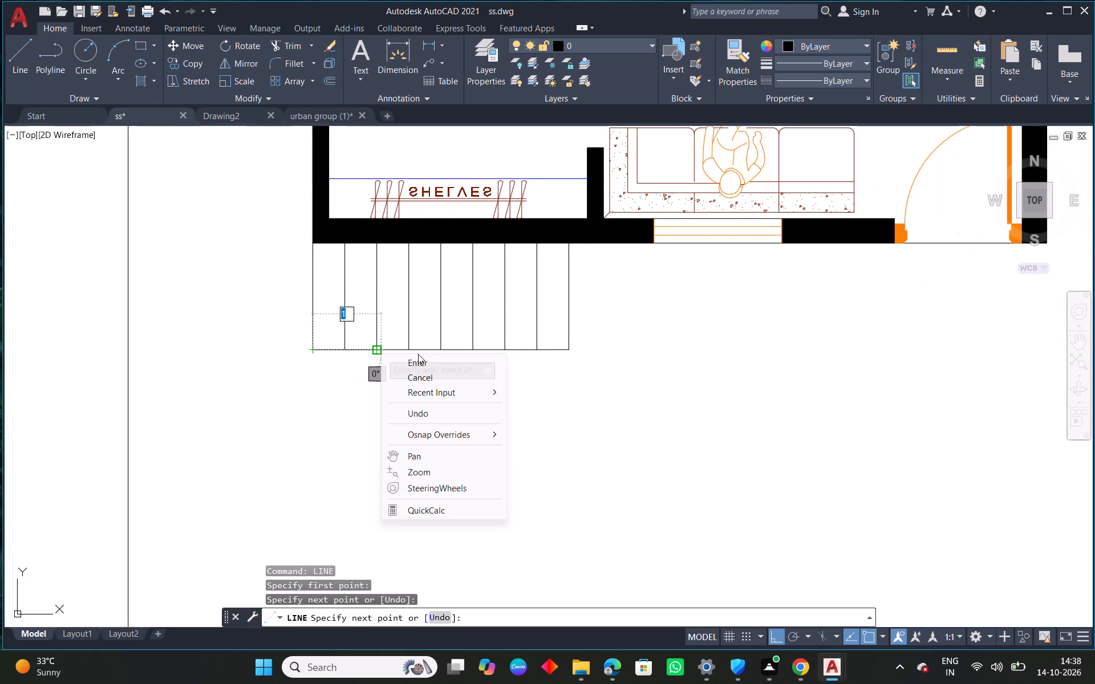
left_click(430, 362)
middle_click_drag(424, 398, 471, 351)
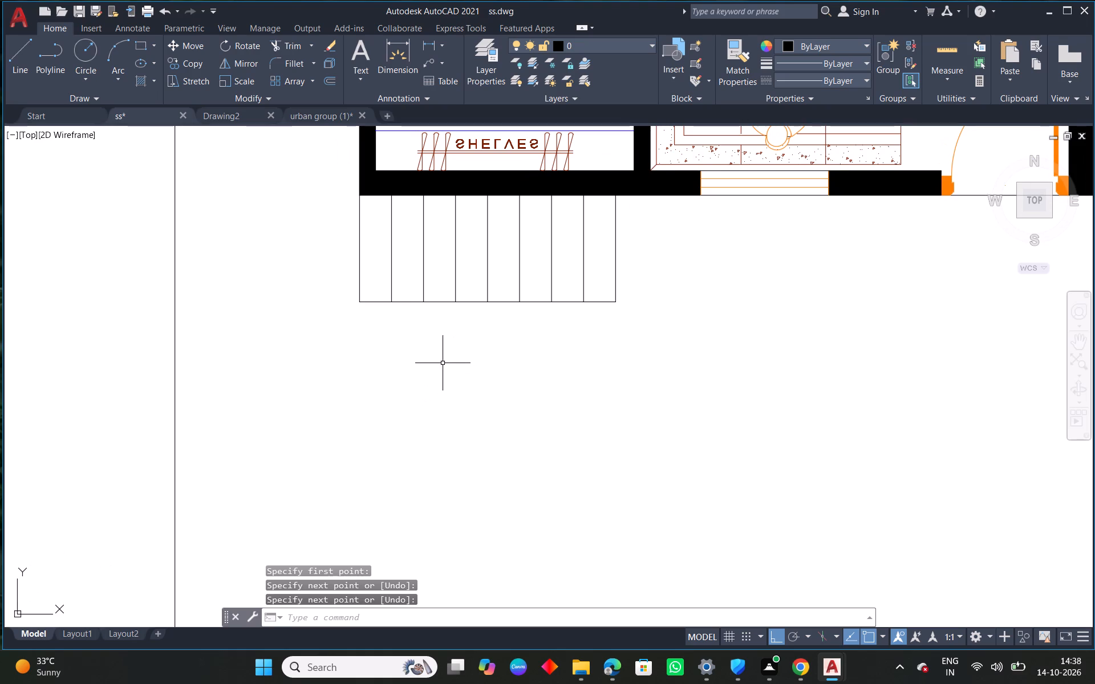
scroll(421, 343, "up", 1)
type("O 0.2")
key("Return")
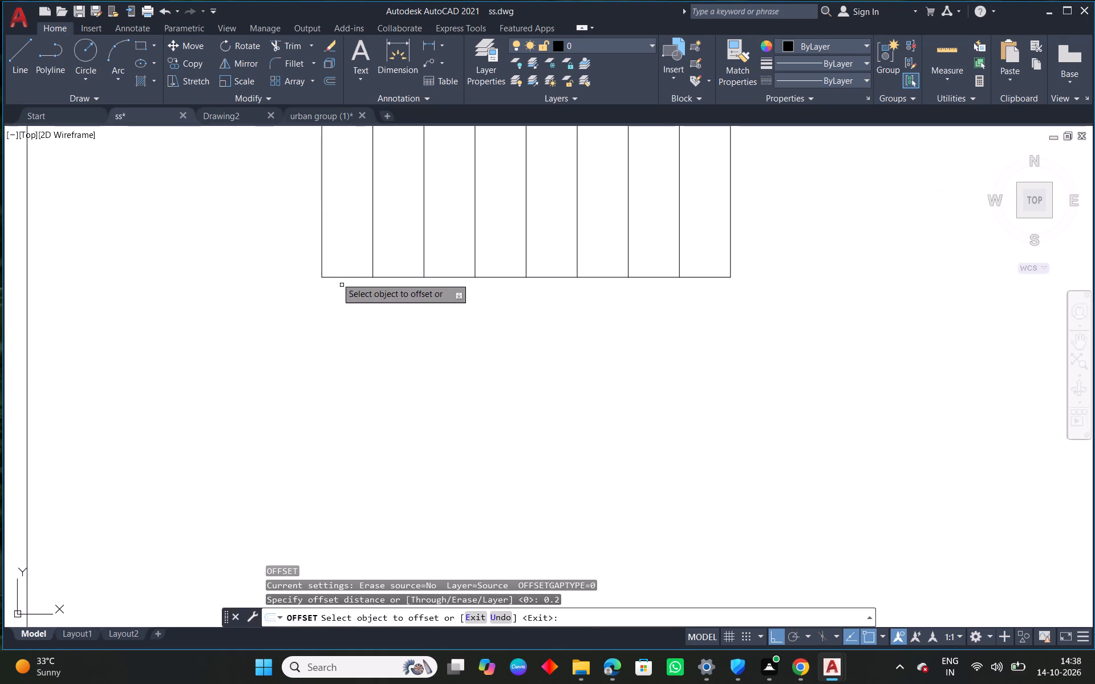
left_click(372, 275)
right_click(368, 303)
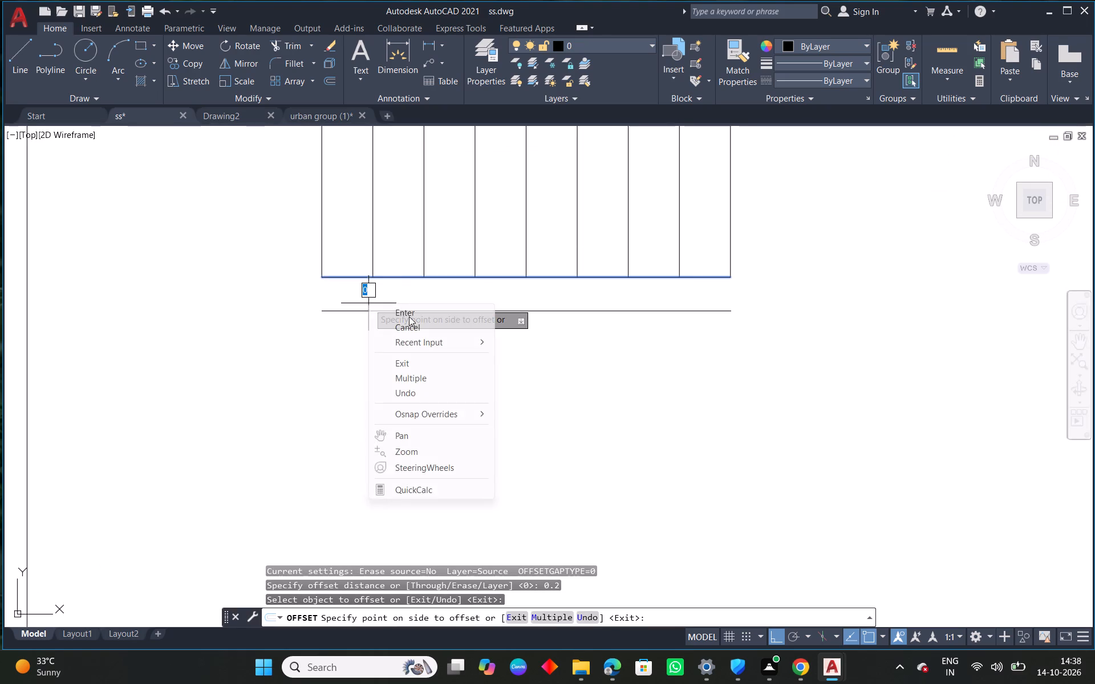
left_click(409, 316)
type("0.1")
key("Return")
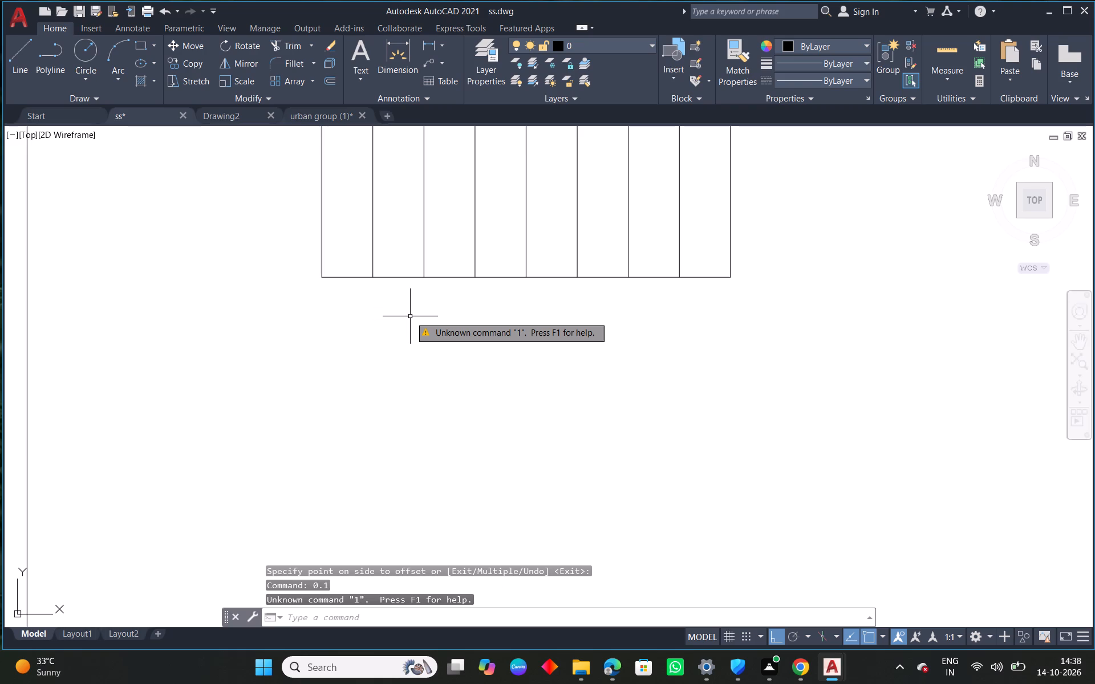
Offset the horizontal line under the nine treads by 0.1, away from the treads.
type("O")
key("space")
type("0.1")
key("Return")
left_click(399, 278)
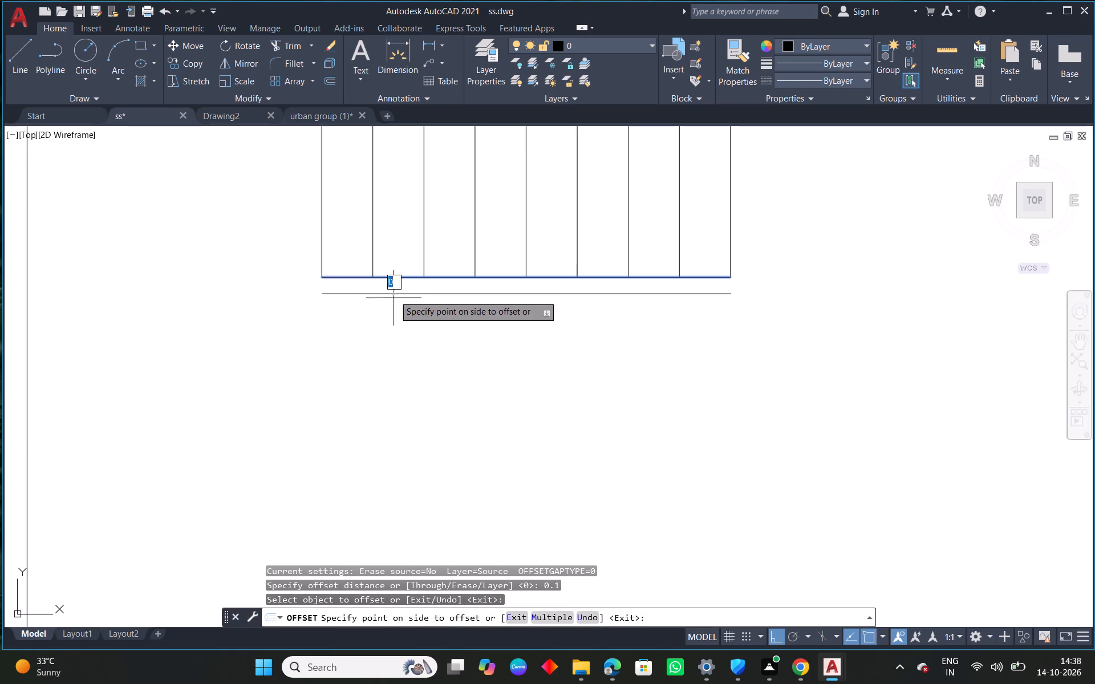
left_click(391, 308)
right_click(391, 308)
left_click(432, 318)
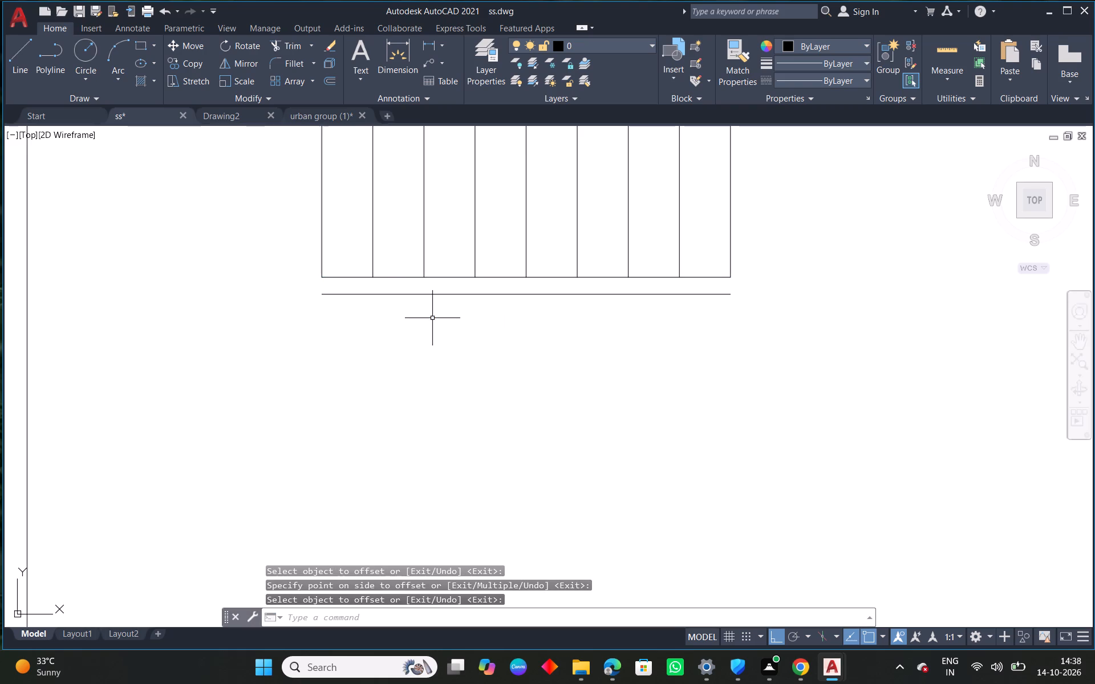
Draw a vertical line straight down from the lower end of the outermost tread line, continuing it below the flight.
scroll(337, 356, "down", 1)
middle_click_drag(355, 394, 444, 337)
right_click(365, 296)
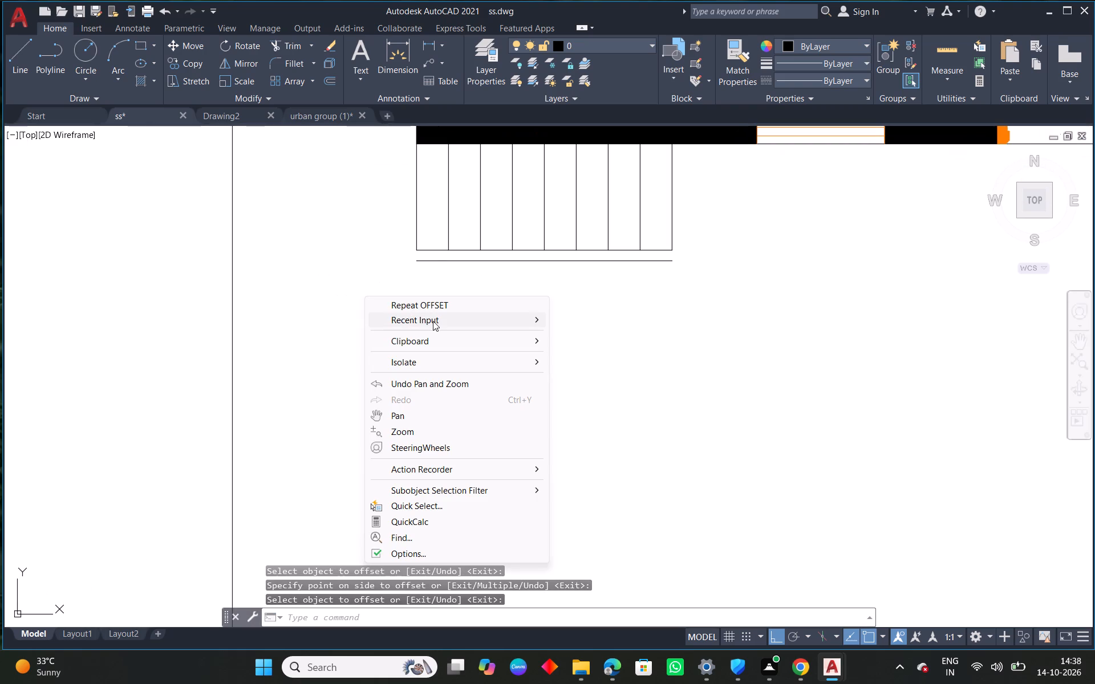
left_click(595, 336)
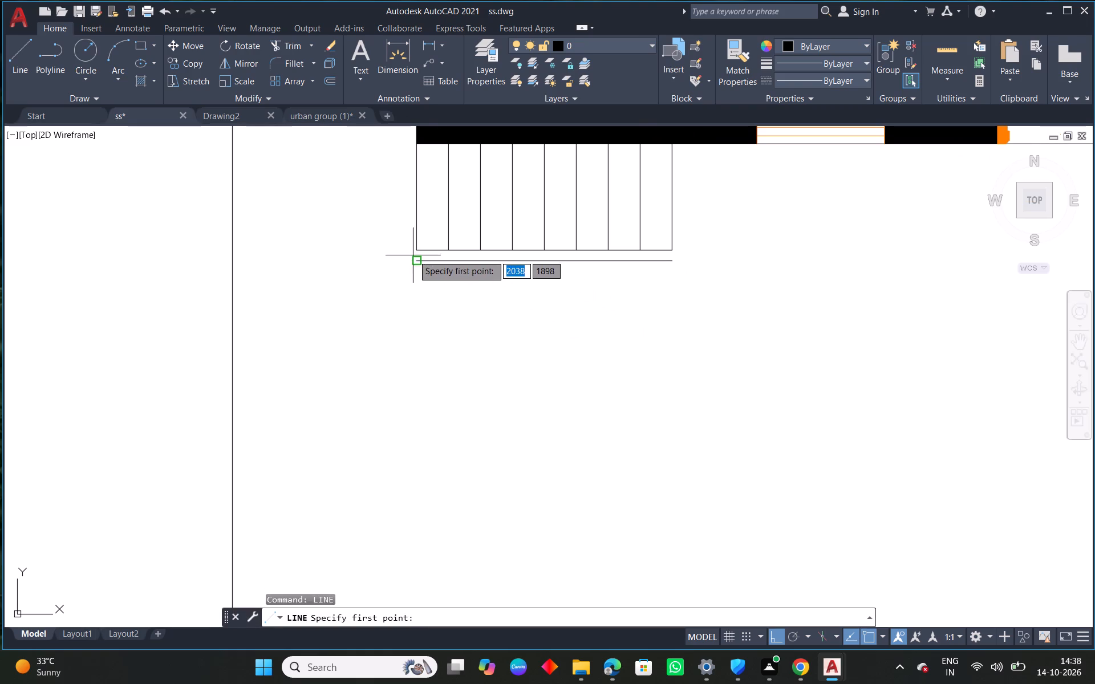
left_click(413, 249)
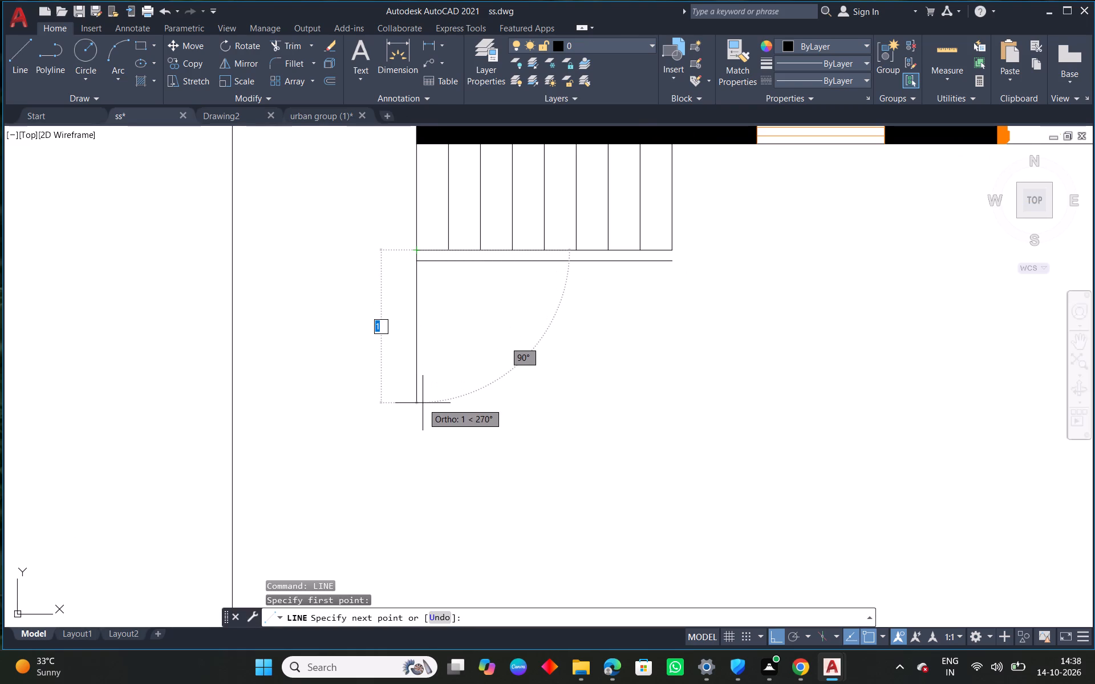
left_click(431, 465)
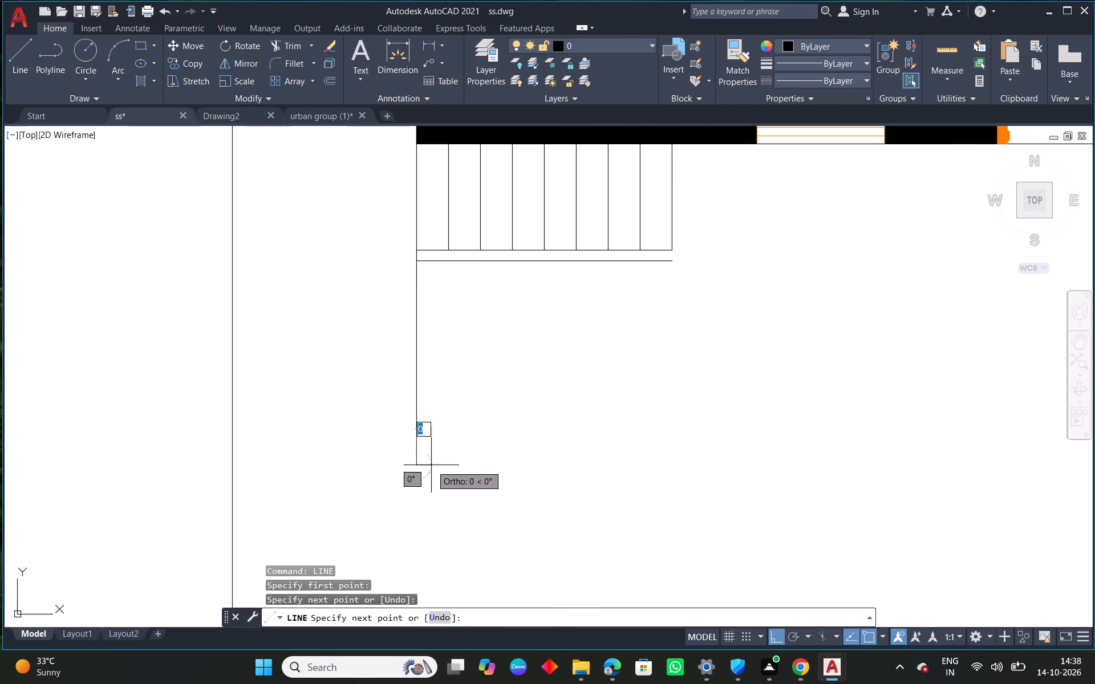
right_click(431, 466)
left_click(478, 478)
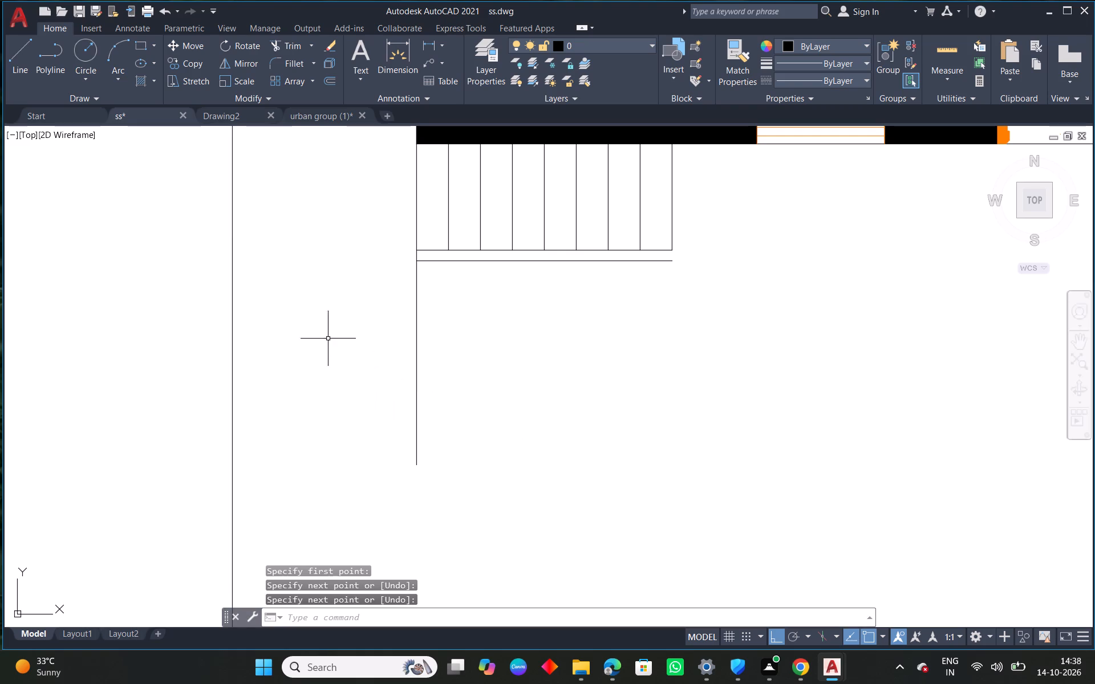
Draw a horizontal line from the lower end of the outermost tread line across to the long vertical guide line.
scroll(325, 274, "up", 1)
right_click(311, 278)
left_click(374, 291)
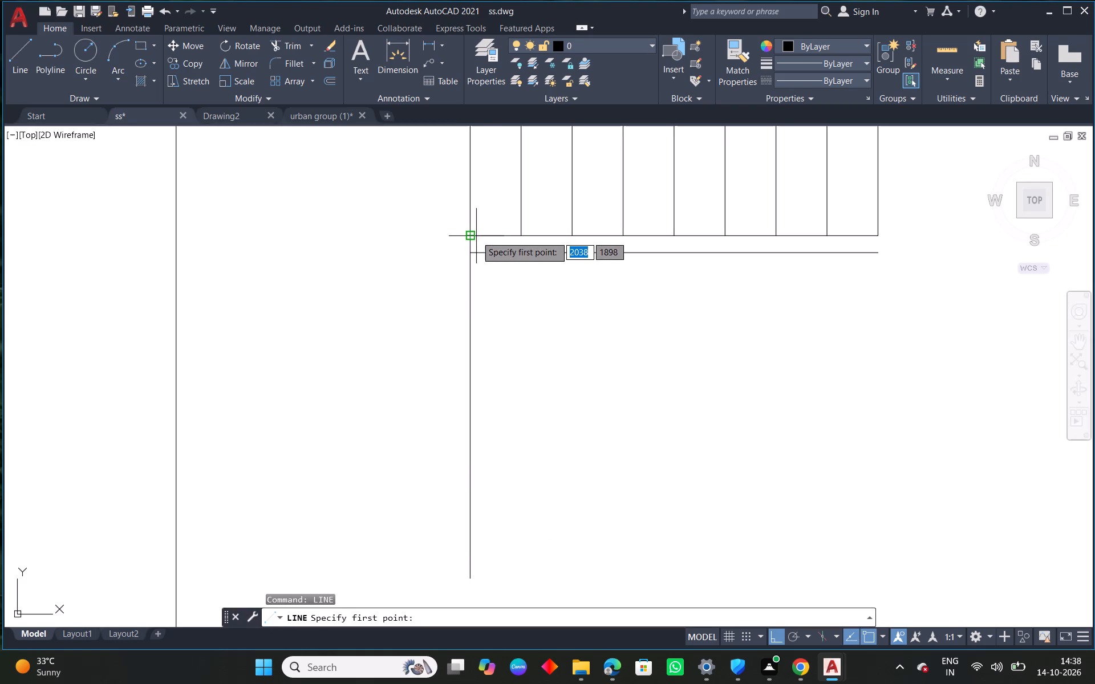
left_click(476, 236)
left_click(179, 231)
right_click(179, 231)
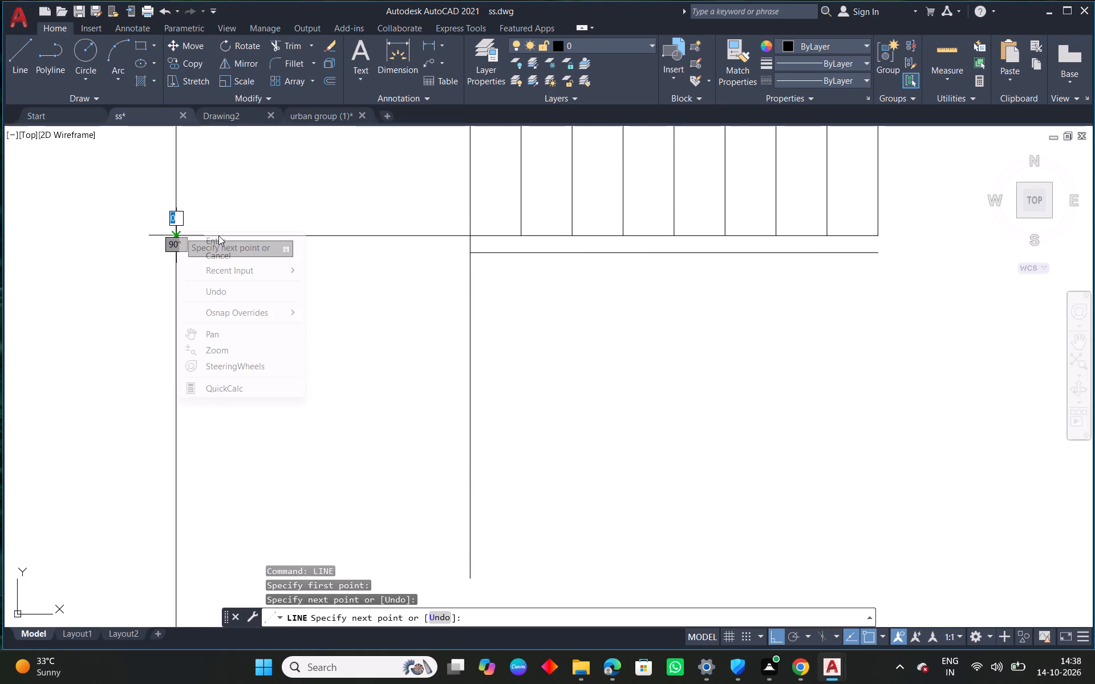
left_click(220, 237)
middle_click_drag(309, 260, 458, 300)
left_click_drag(477, 323, 478, 300)
left_click(456, 242)
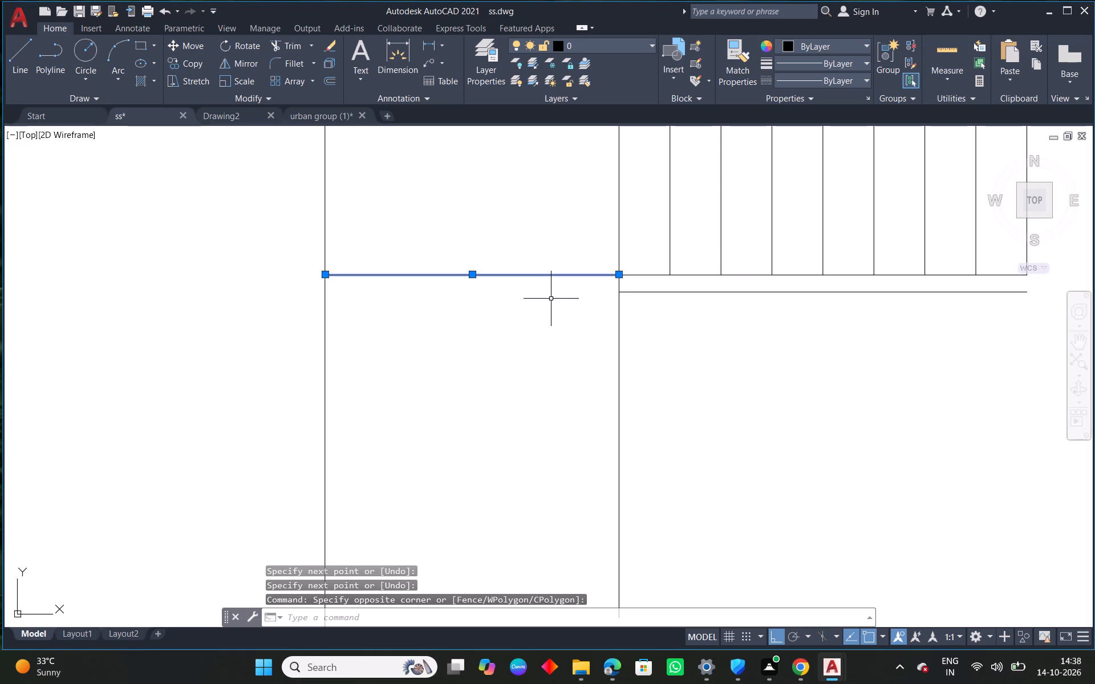
key("Escape")
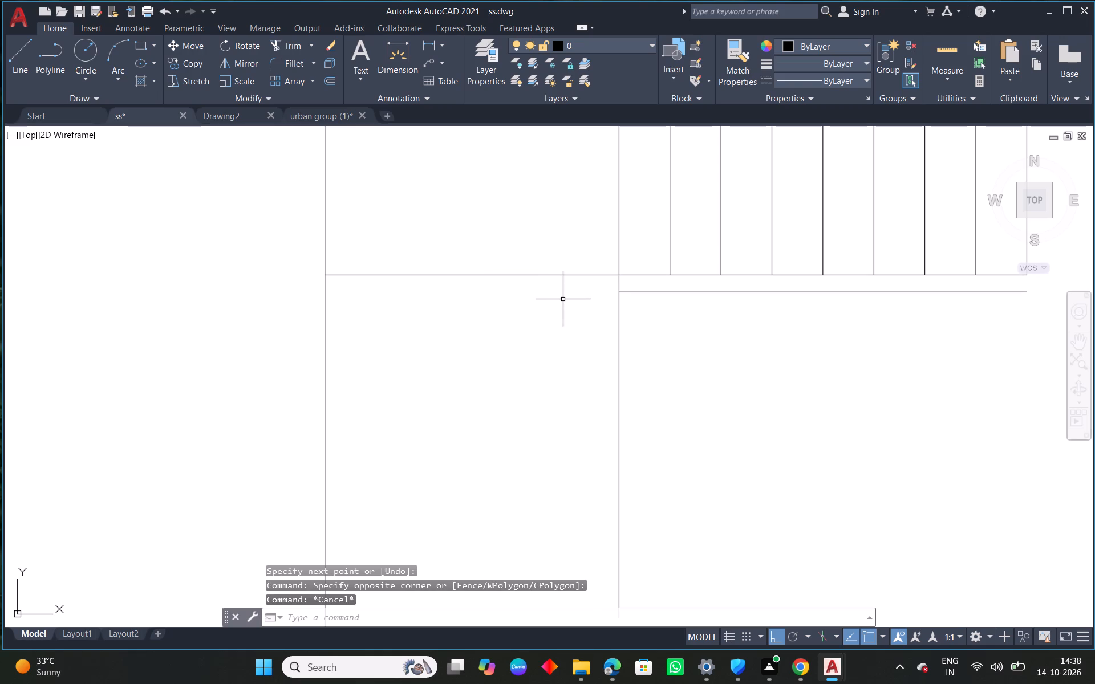
Offset the new horizontal line four times downward by 0.3, each from the newest line, as treads of the second flight.
type("O")
key("space")
type("0.3")
key("Return")
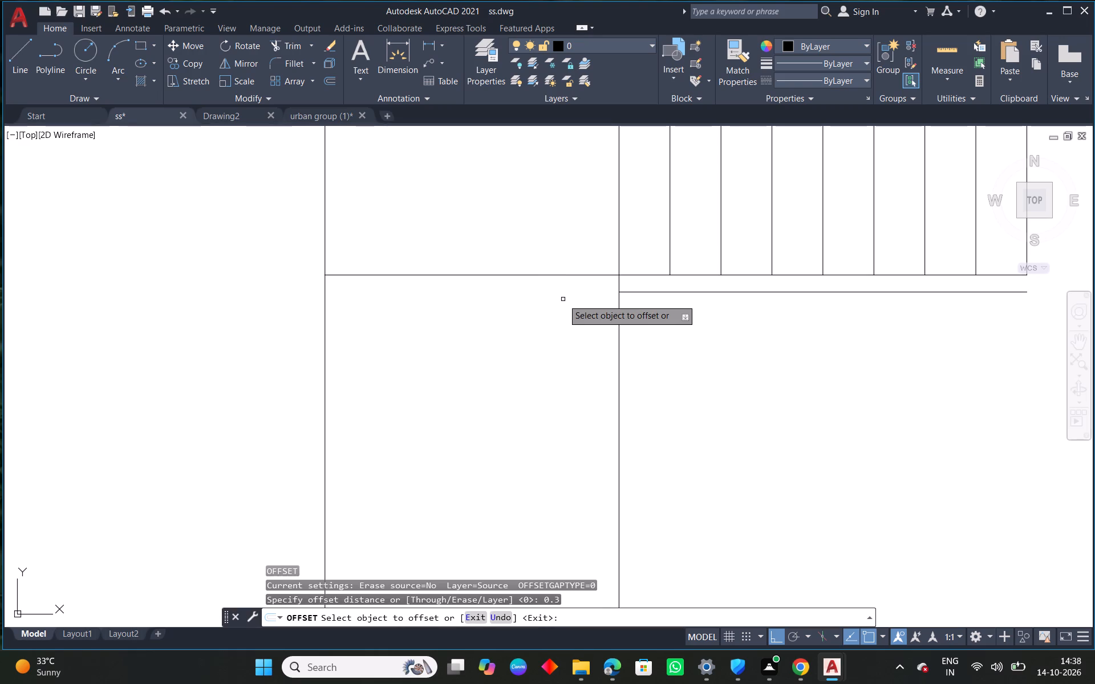
left_click(540, 276)
left_click(520, 313)
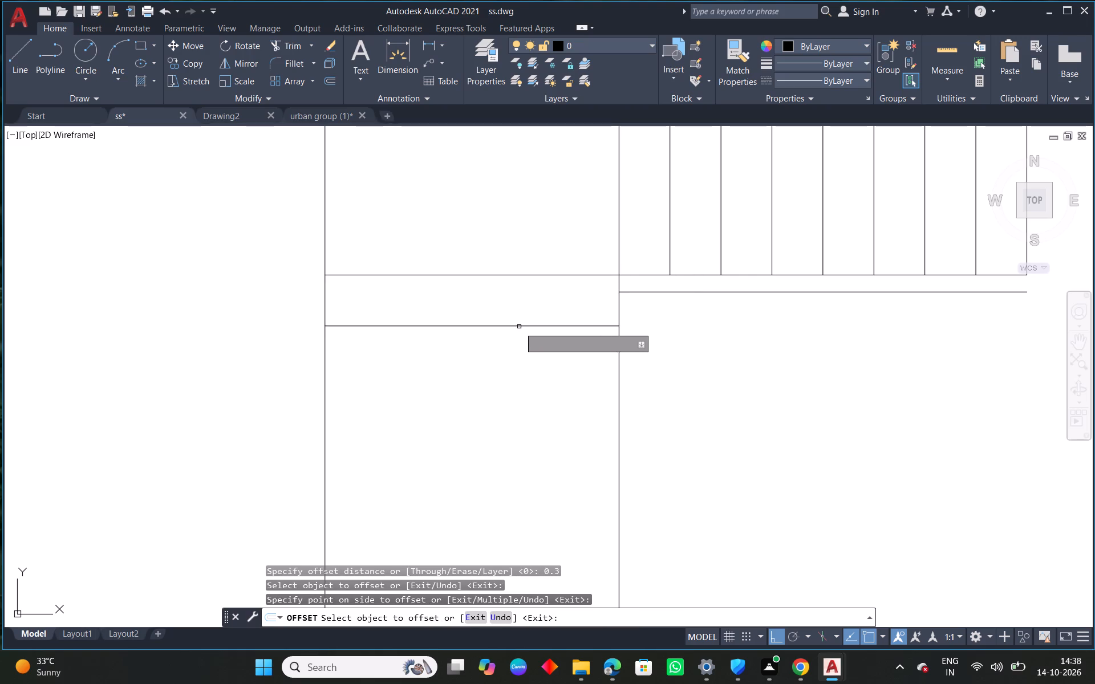
left_click(519, 326)
left_click(511, 361)
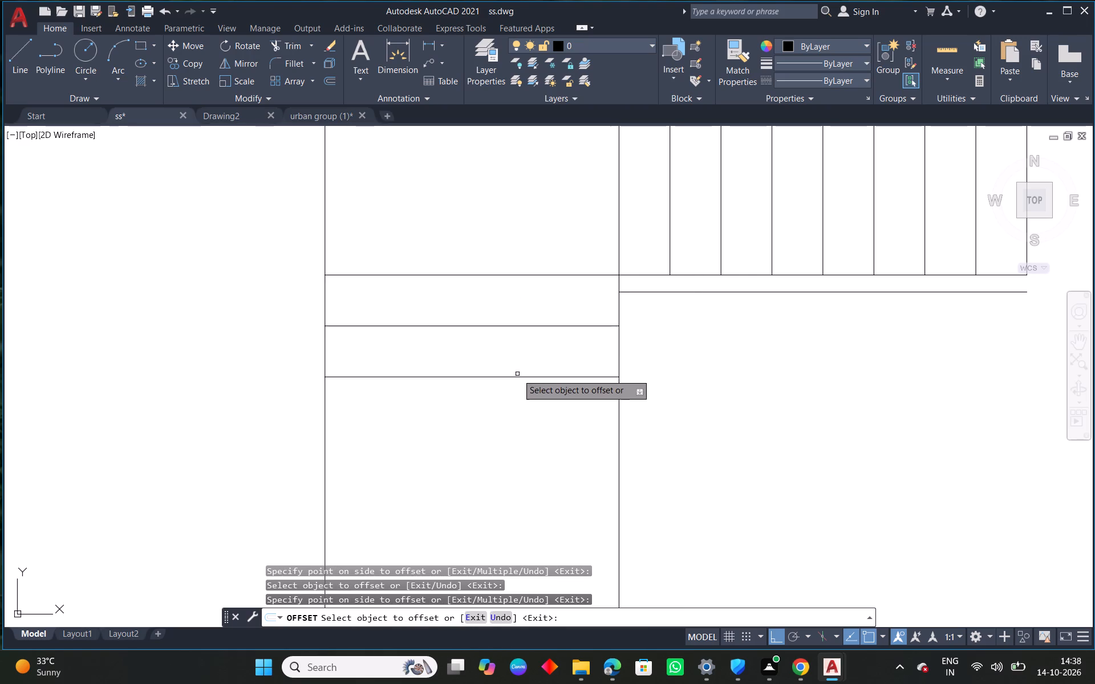
left_click(517, 374)
left_click(520, 377)
left_click(509, 415)
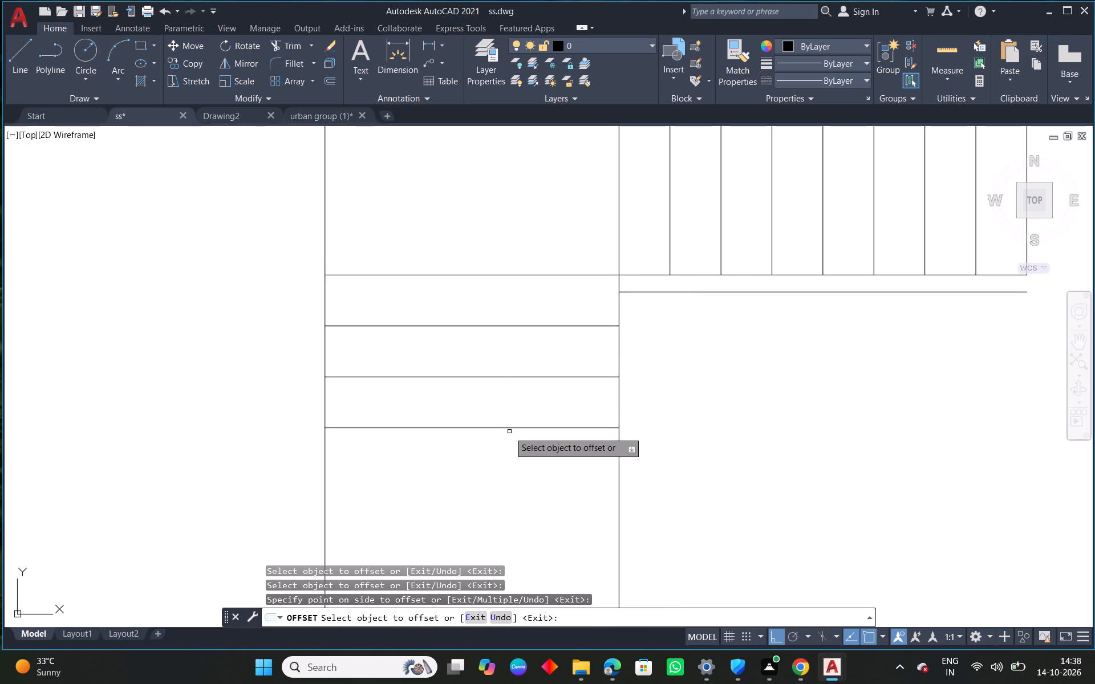
left_click(509, 429)
left_click(510, 471)
Add two more 0.3 offsets downward, making seven horizontal tread lines, and end the Offset command.
middle_click_drag(571, 361, 568, 250)
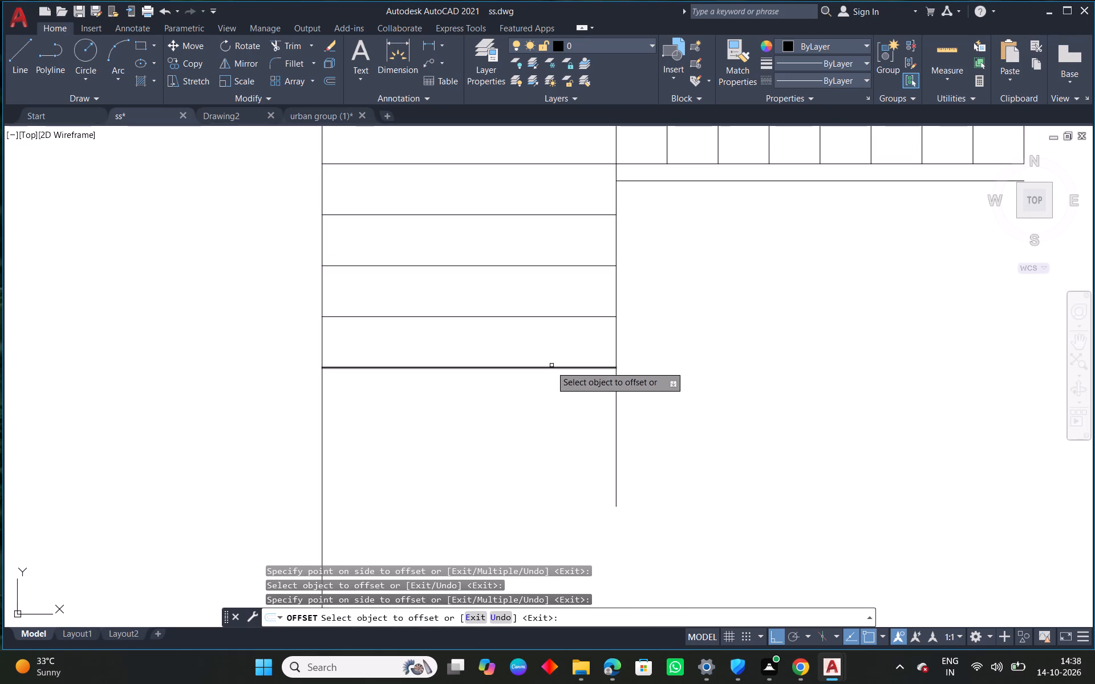
left_click(549, 370)
left_click(551, 368)
left_click(547, 421)
left_click(550, 418)
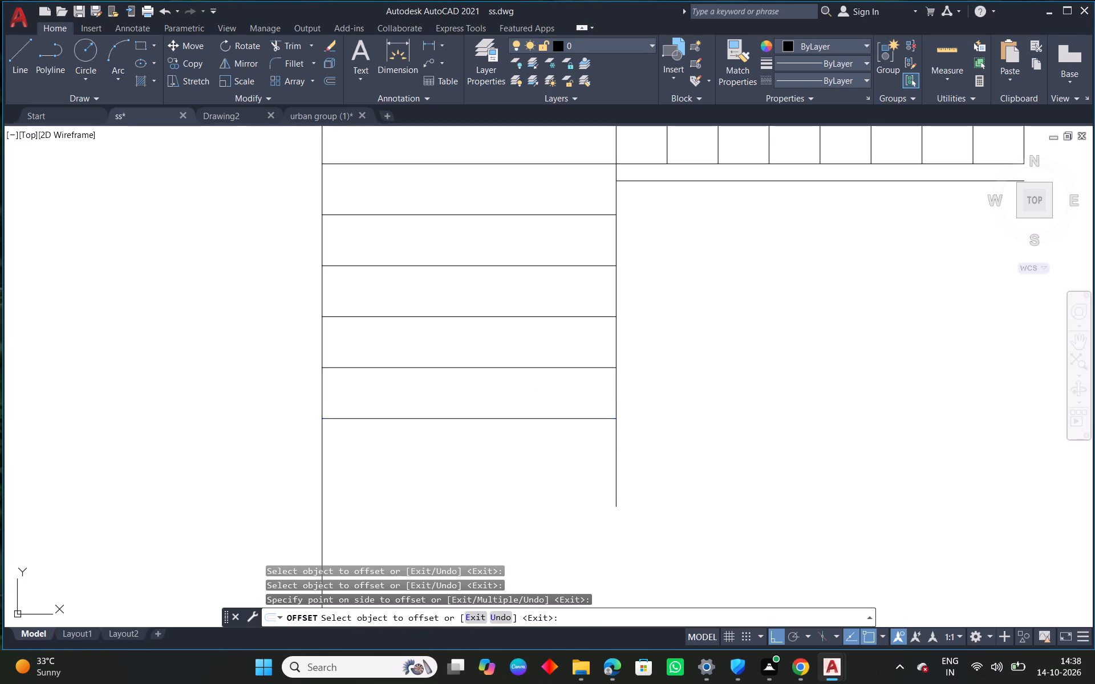
left_click(551, 467)
right_click(534, 432)
left_click(582, 443)
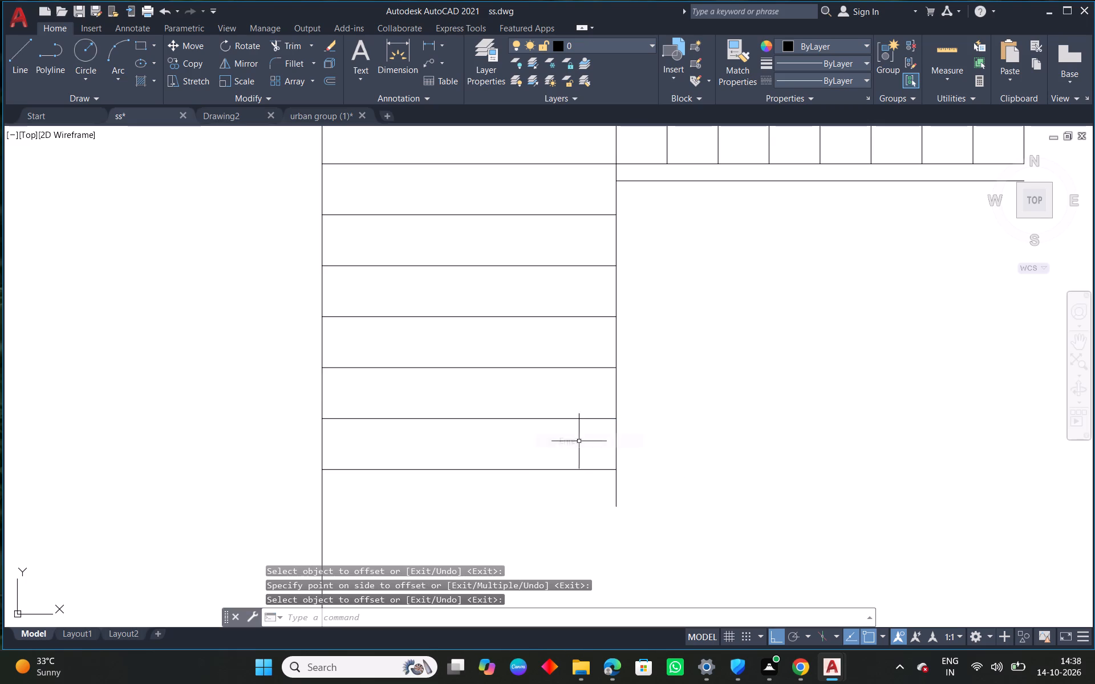
Offset the vertical line beside the second flight by 0.1, away from its treads.
middle_click_drag(765, 284, 612, 310)
type("O 0.1")
key("Return")
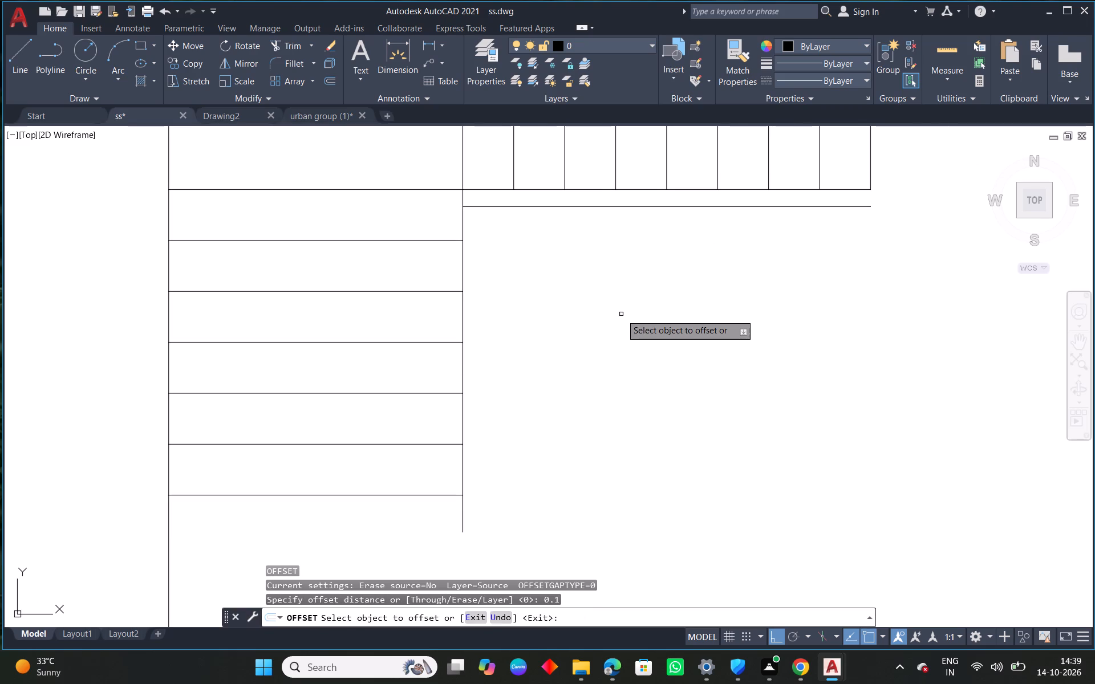
left_click(462, 320)
left_click(530, 326)
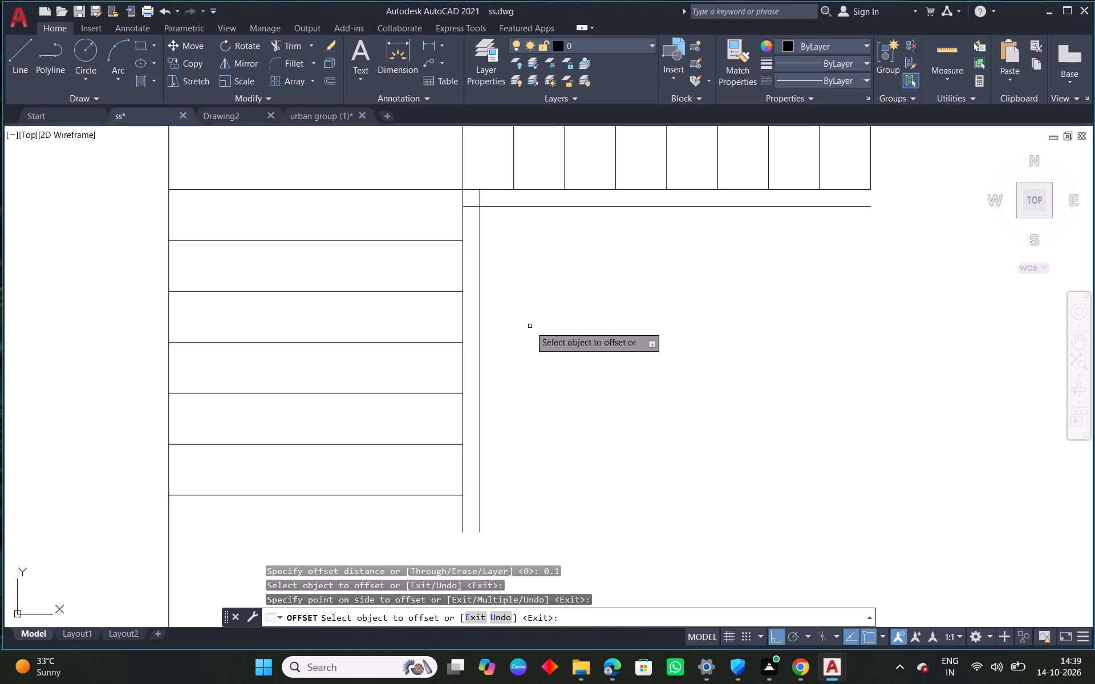
right_click(516, 243)
left_click(567, 263)
Fillet the two 0.1 offset lines with radius 0 into a clean corner where the flights meet.
right_click(534, 247)
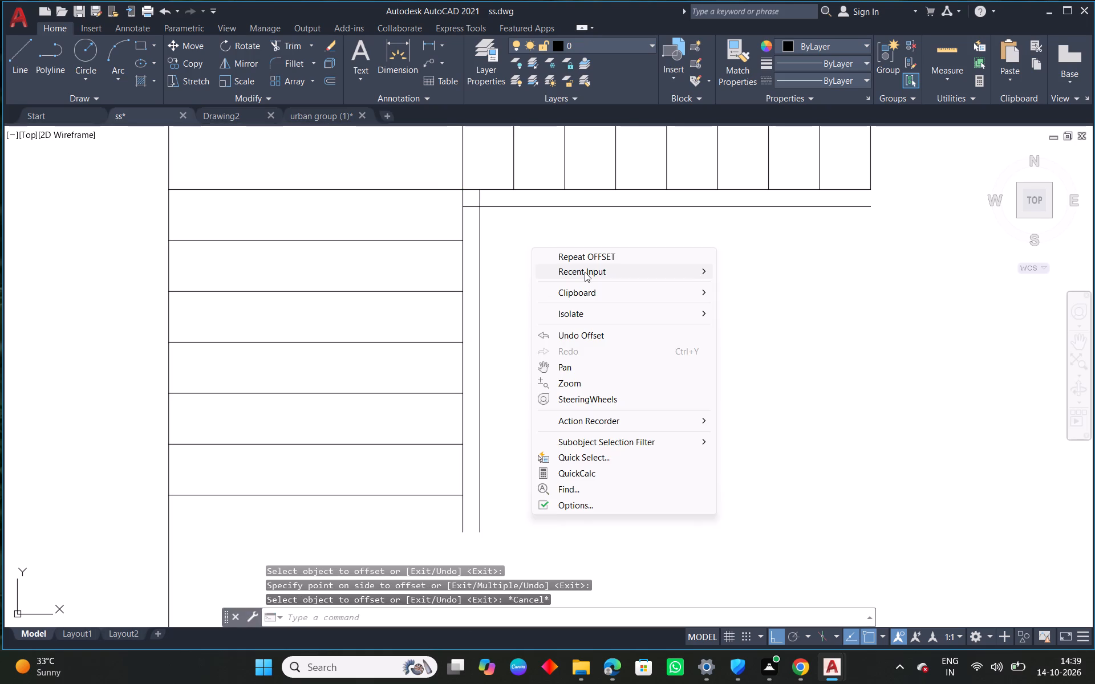
left_click(585, 272)
left_click(621, 276)
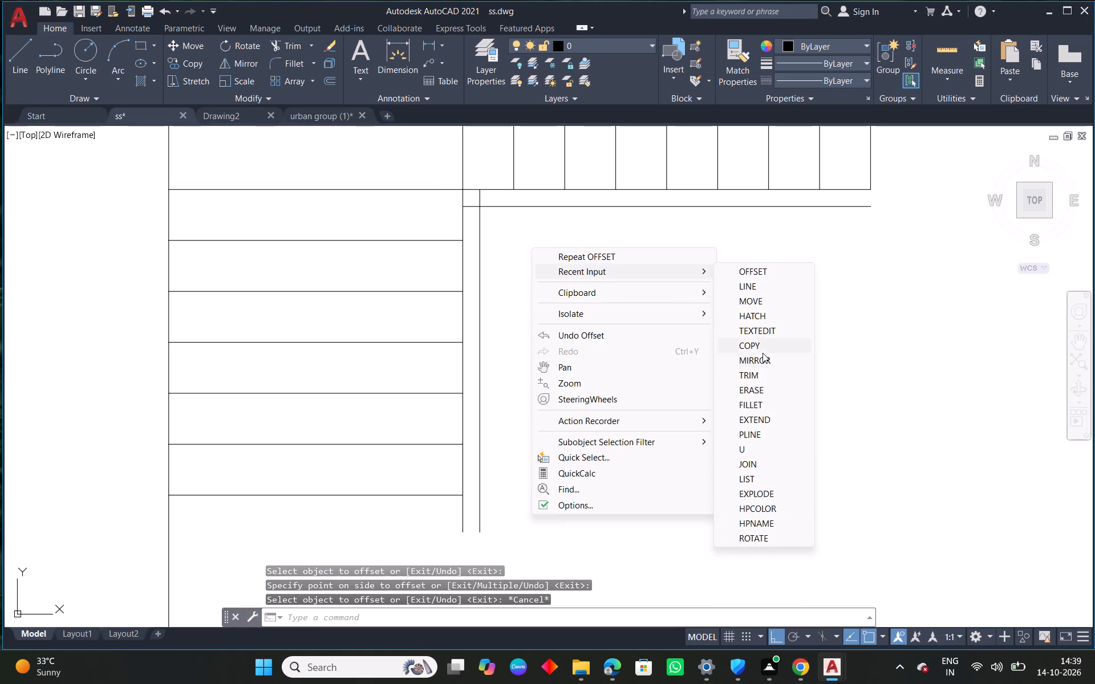
left_click(751, 402)
left_click(488, 211)
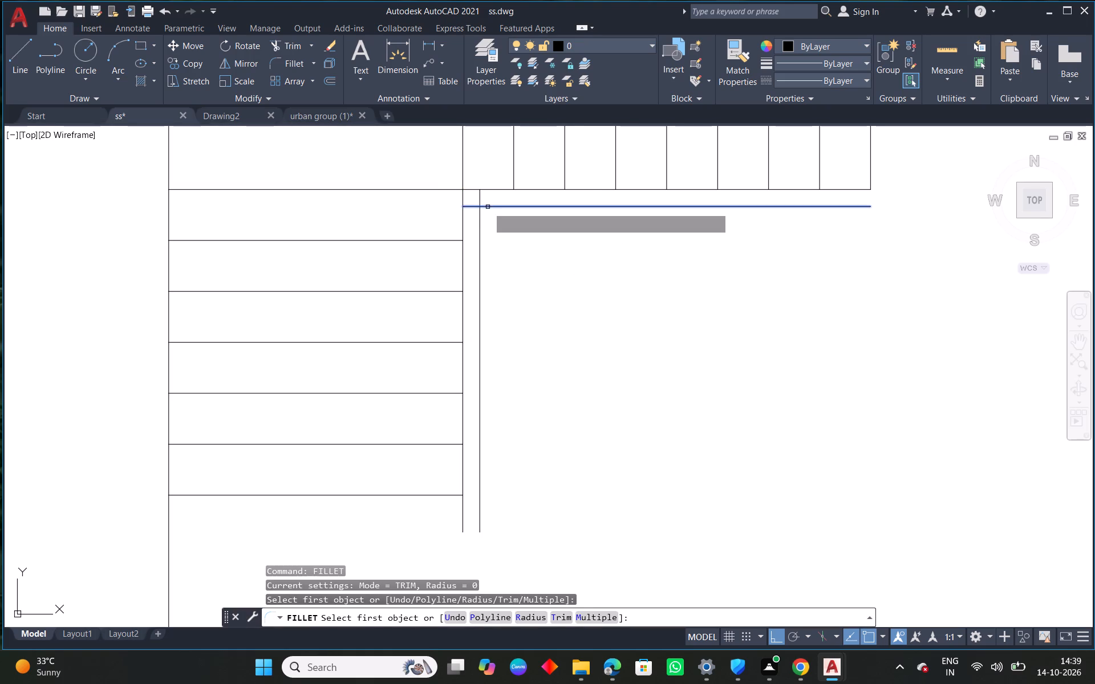
left_click(488, 207)
left_click(481, 221)
right_click(494, 222)
left_click(537, 233)
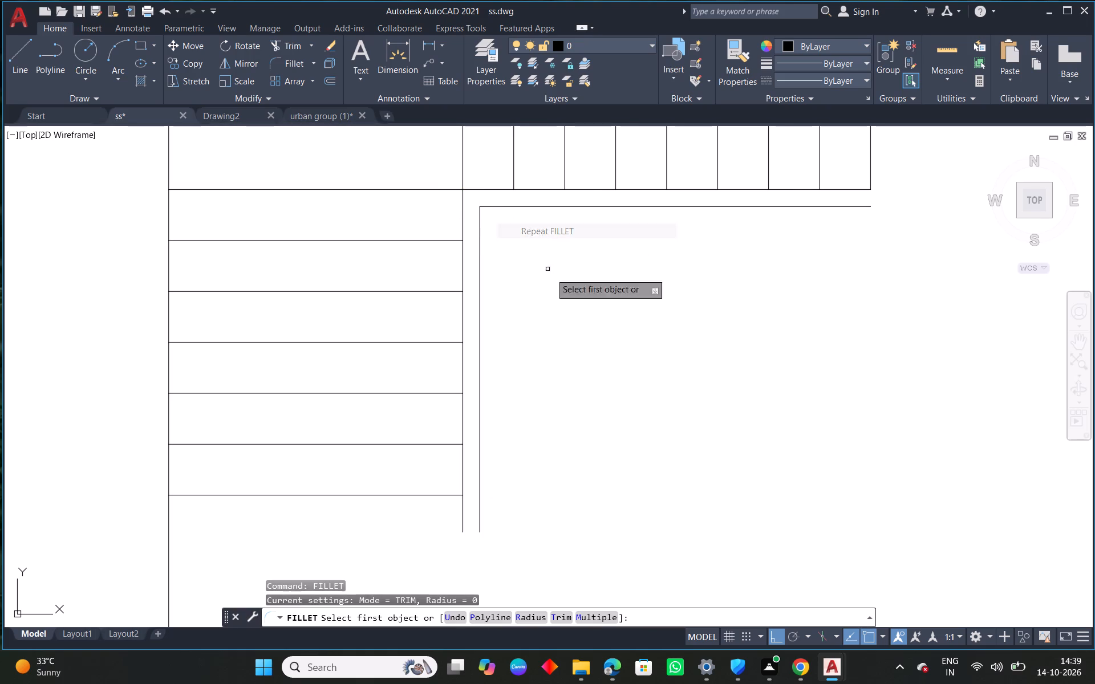
scroll(570, 300, "down", 3)
middle_click_drag(605, 363, 630, 283)
key("Escape")
Fillet the lowest tread line with the vertical line at its end, using radius 0 to remove the excess length.
middle_click_drag(595, 290, 591, 305)
scroll(554, 306, "up", 2)
middle_click_drag(636, 316, 573, 336)
right_click(505, 278)
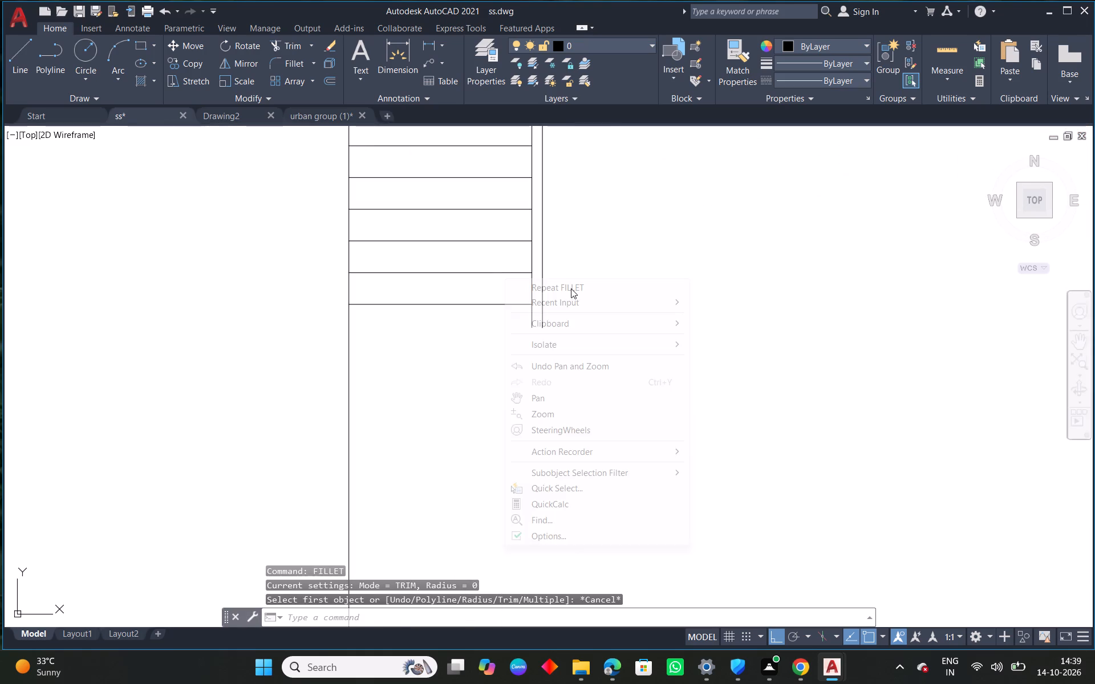
left_click(574, 289)
left_click(519, 306)
left_click(530, 297)
Fillet the lowest tread line with the outer 0.1 offset vertical line at radius 0, closing the end of the flight.
right_click(497, 286)
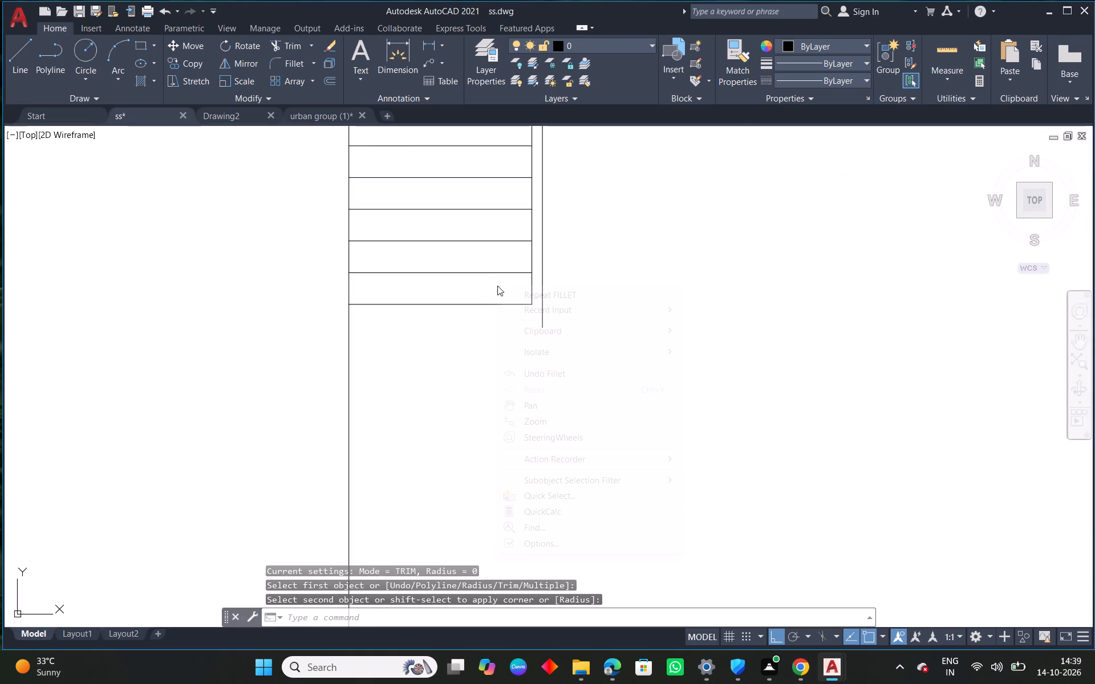
left_click(542, 289)
left_click(520, 302)
left_click(542, 301)
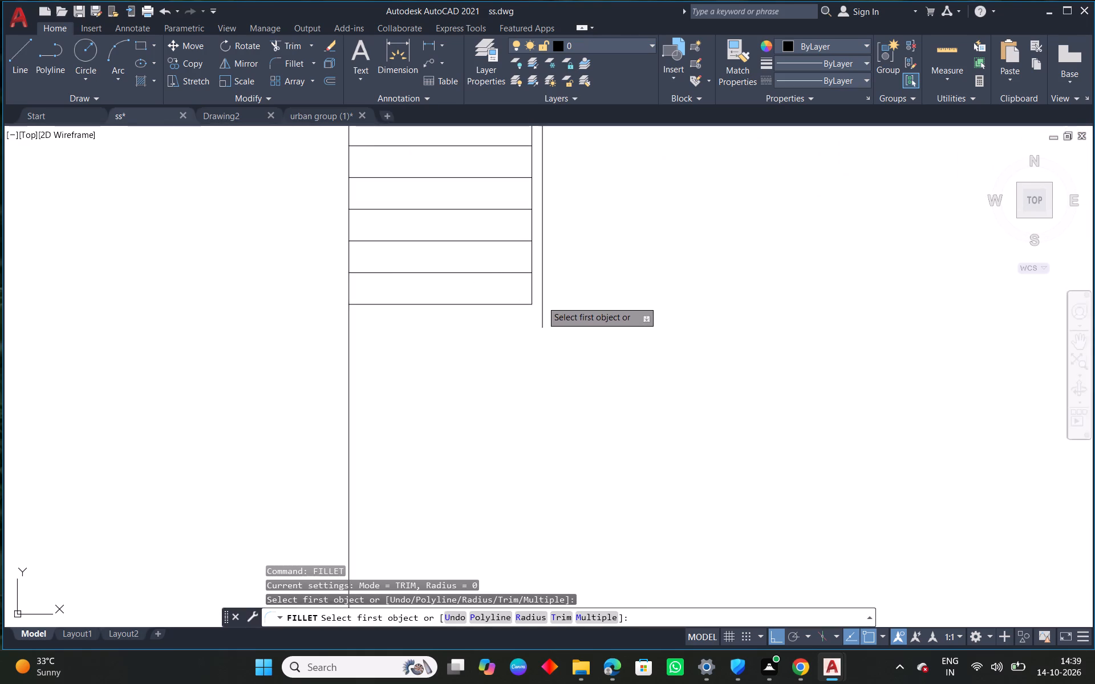
left_click(527, 304)
right_click(527, 304)
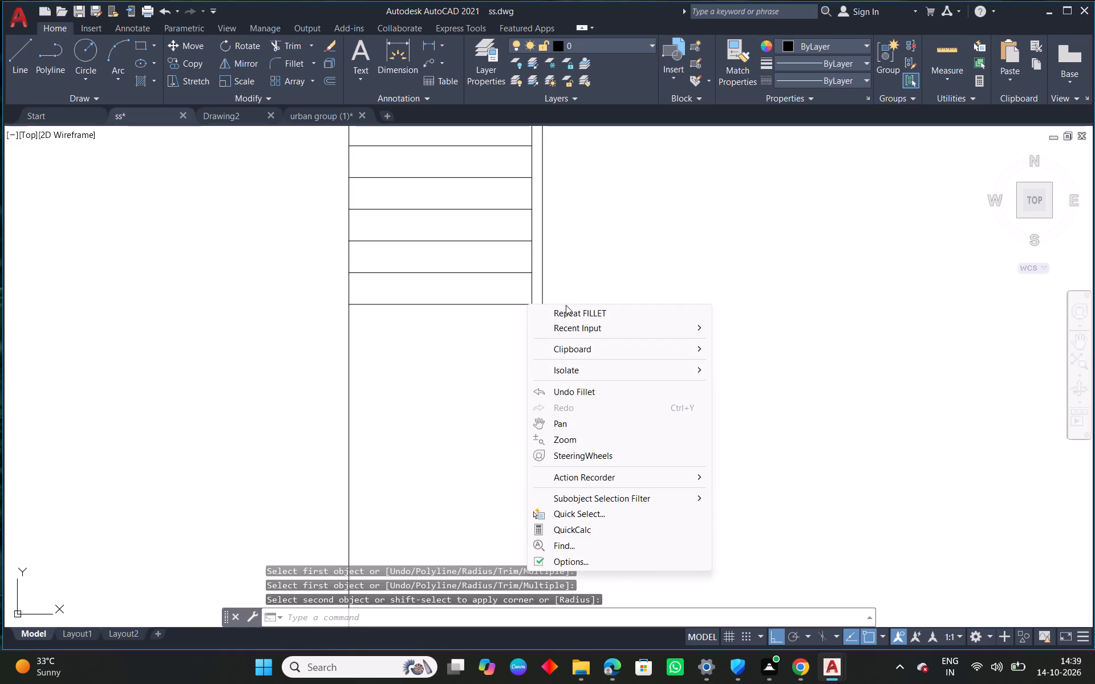
scroll(566, 304, "down", 2)
key("Escape")
Draw a horizontal line from the outer lower corner of the second flight, ending in line with the end of the first flight.
scroll(598, 246, "down", 2)
middle_click_drag(637, 291, 621, 303)
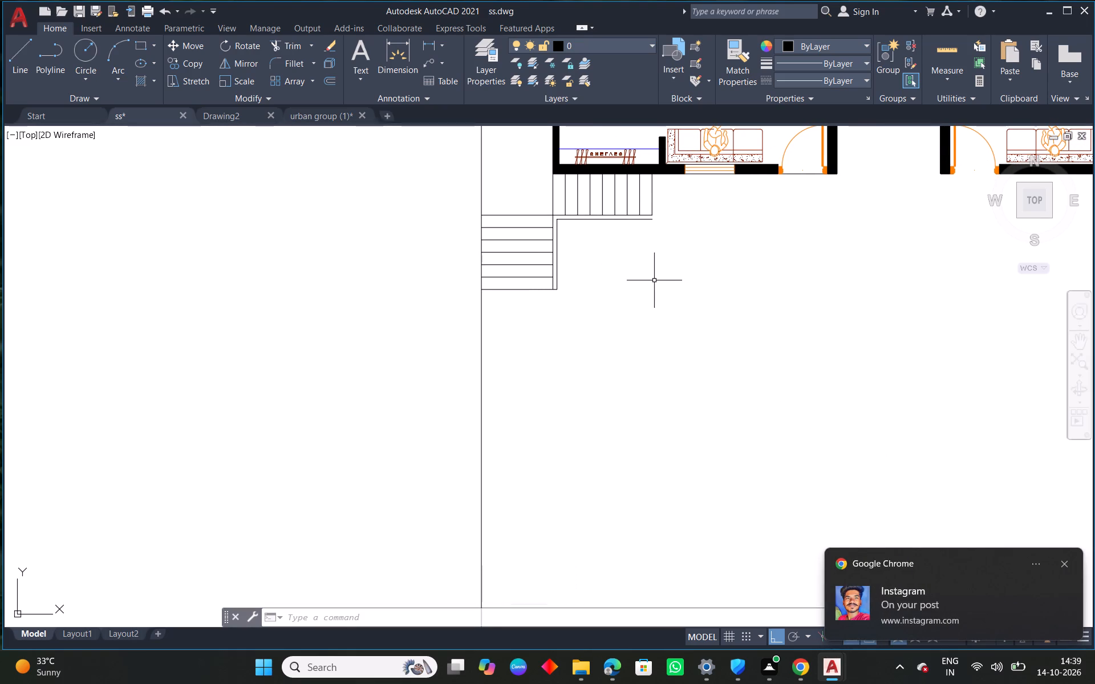
middle_click_drag(714, 294, 601, 309)
scroll(464, 327, "up", 1)
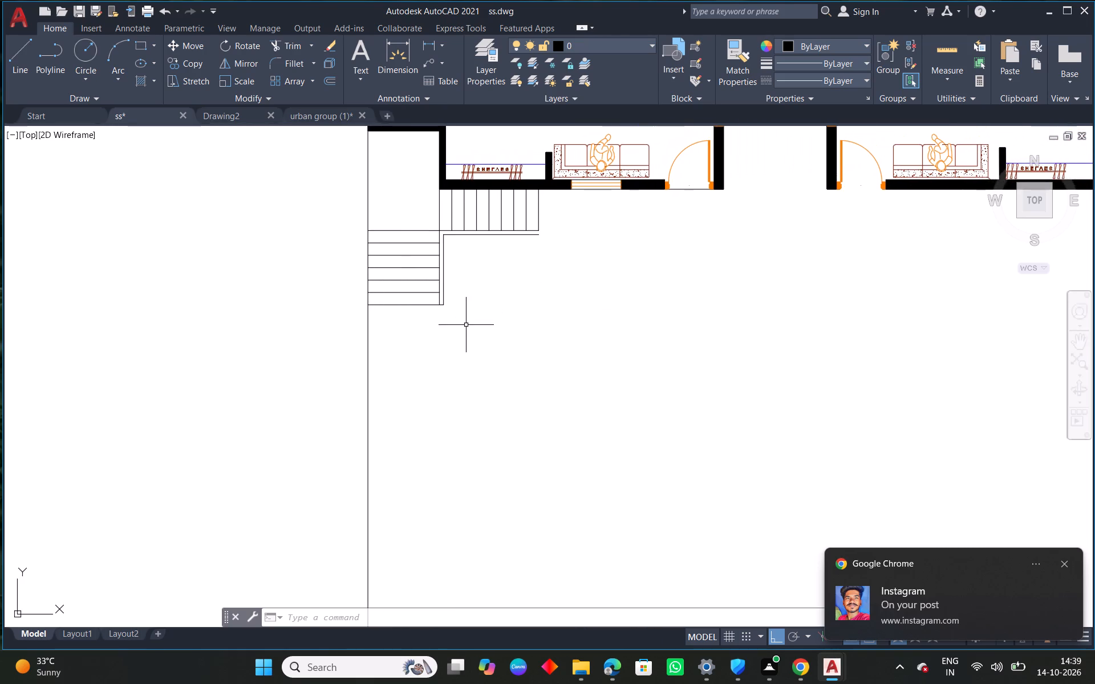
right_click(485, 263)
left_click(554, 287)
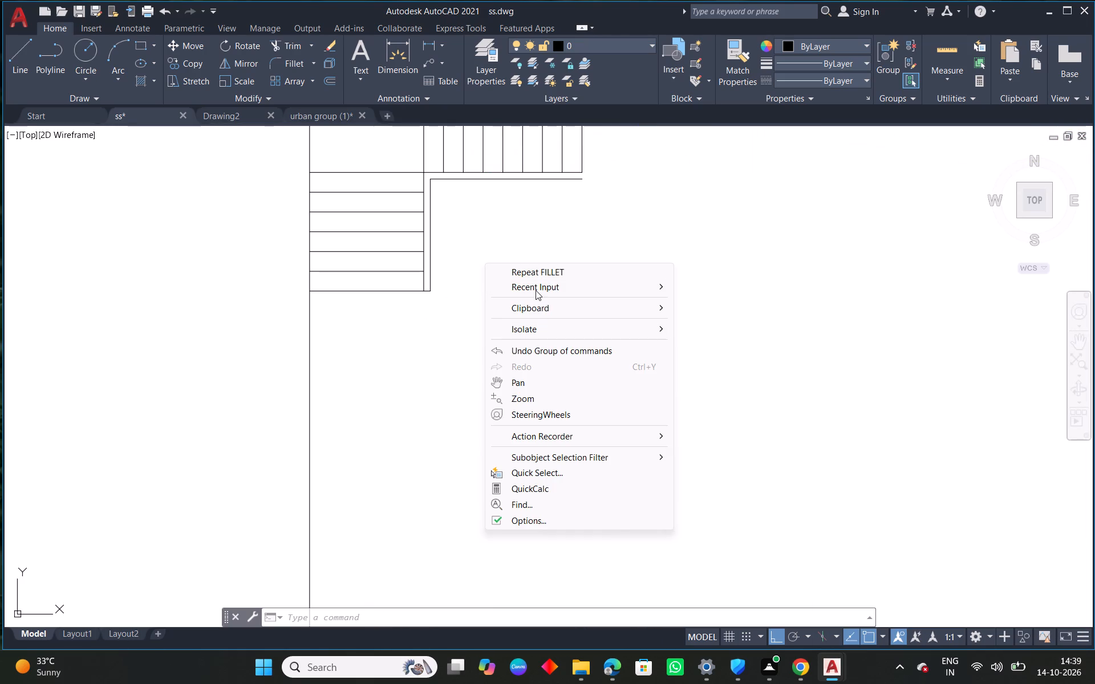
left_click(536, 290)
left_click(729, 322)
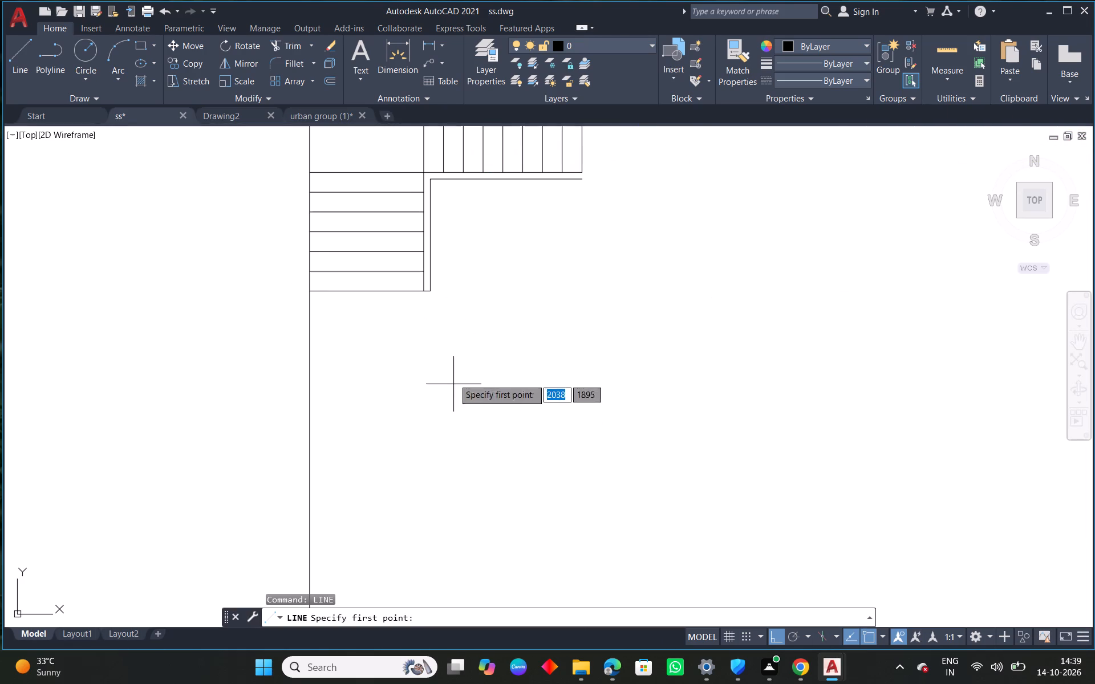
scroll(460, 296, "up", 1)
left_click(412, 292)
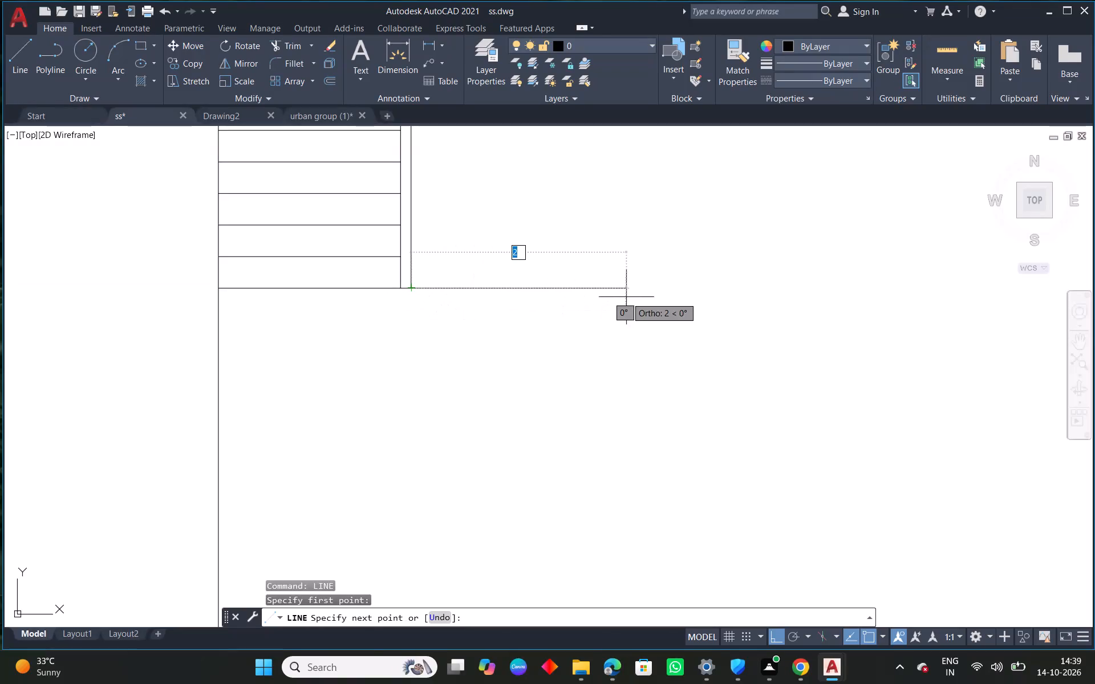
scroll(618, 306, "down", 2)
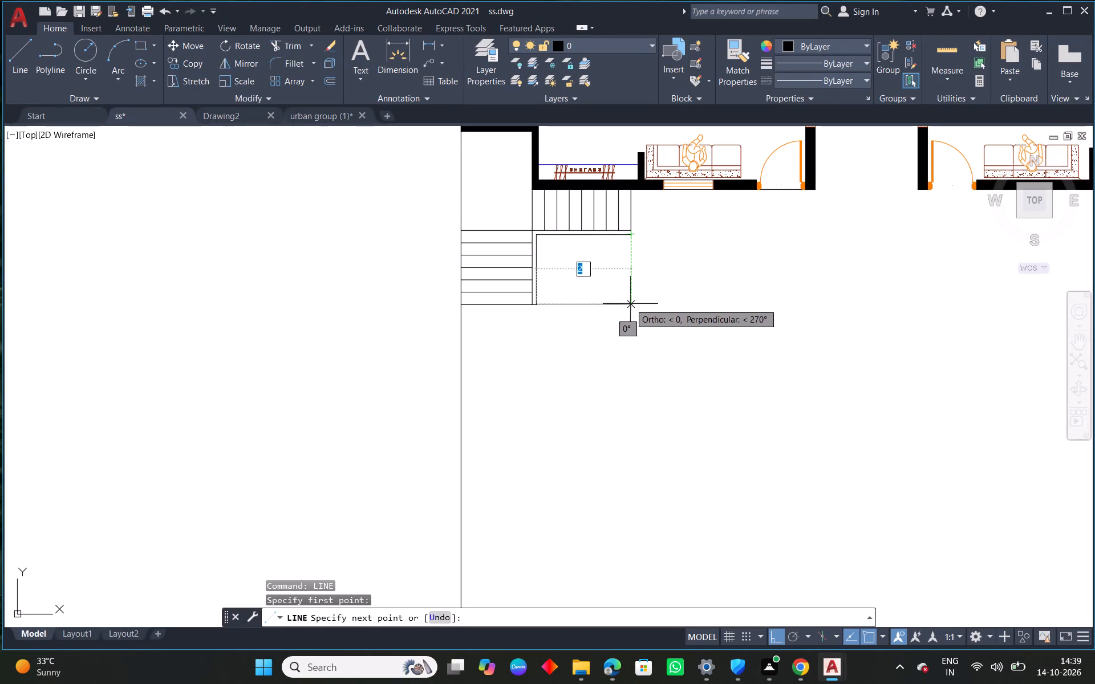
left_click(630, 304)
right_click(630, 304)
left_click(665, 313)
Offset the new horizontal line by 0.1 downward, outside the space enclosed by the two flights.
type("O 0.1")
key("Return")
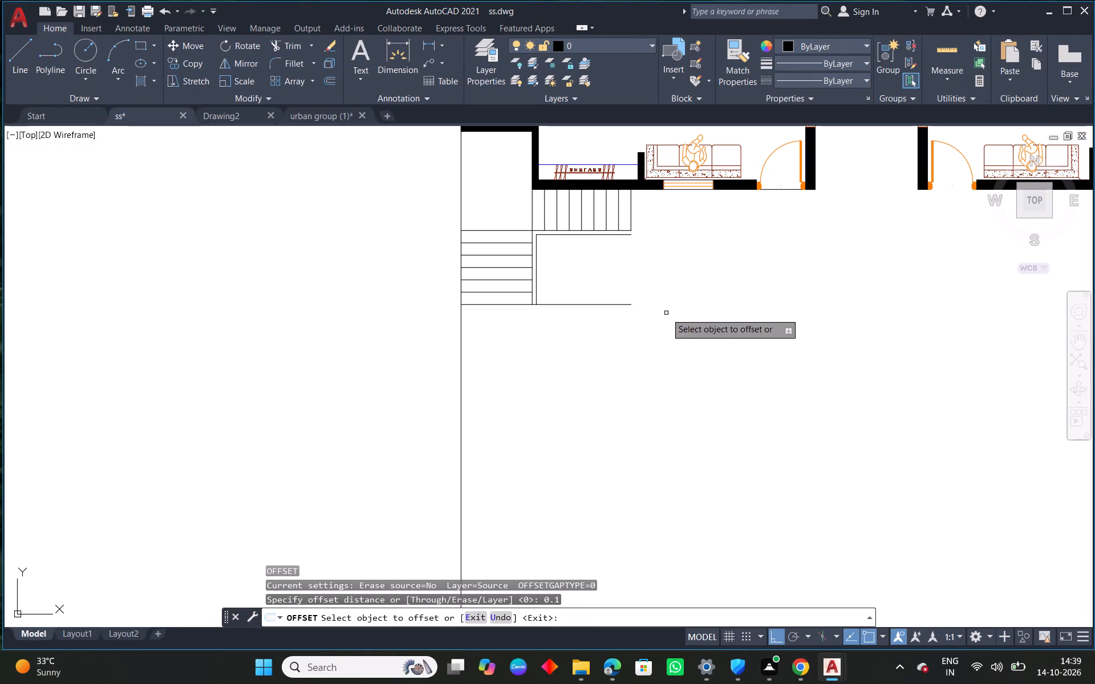
scroll(575, 294, "up", 1)
left_click(565, 312)
left_click(557, 335)
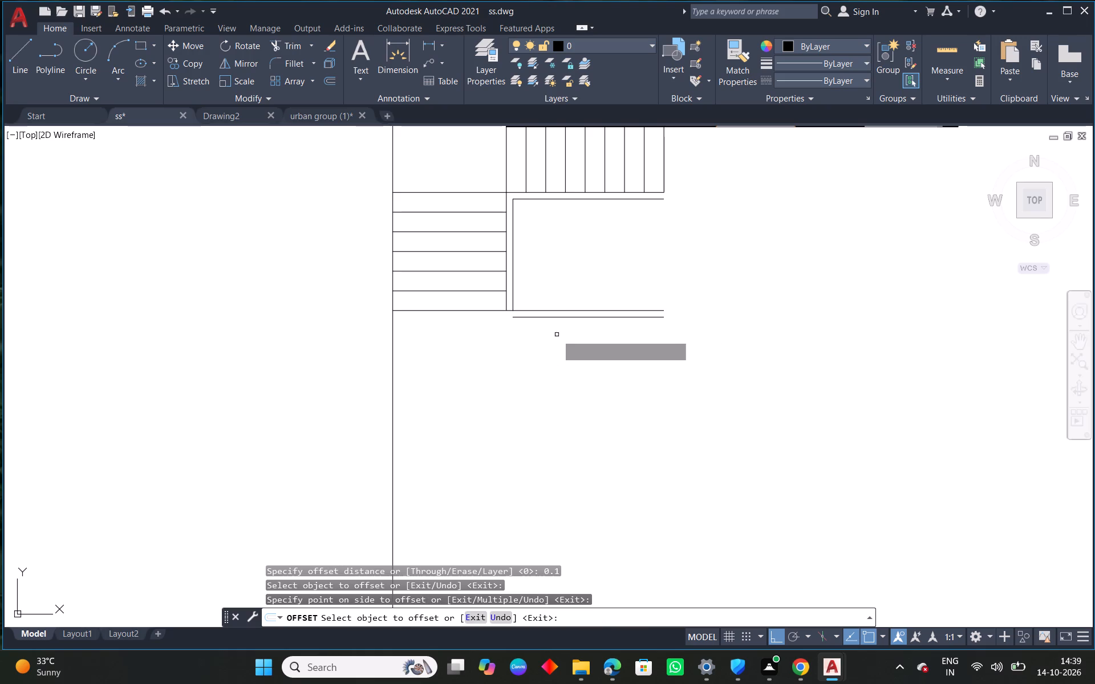
right_click(559, 331)
left_click(601, 340)
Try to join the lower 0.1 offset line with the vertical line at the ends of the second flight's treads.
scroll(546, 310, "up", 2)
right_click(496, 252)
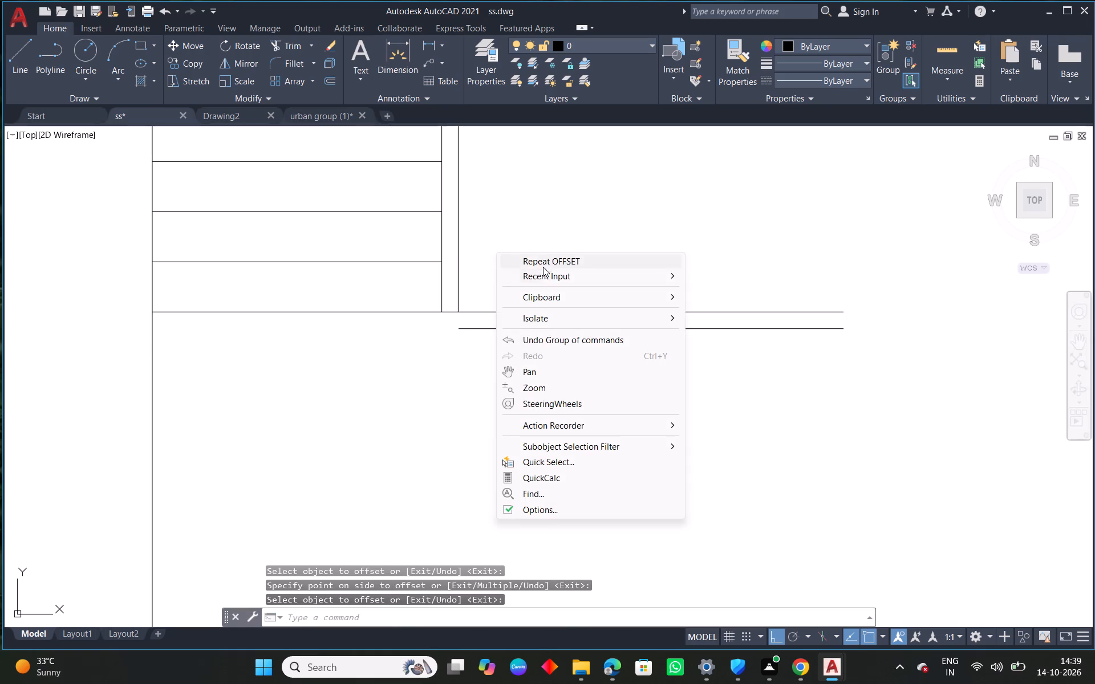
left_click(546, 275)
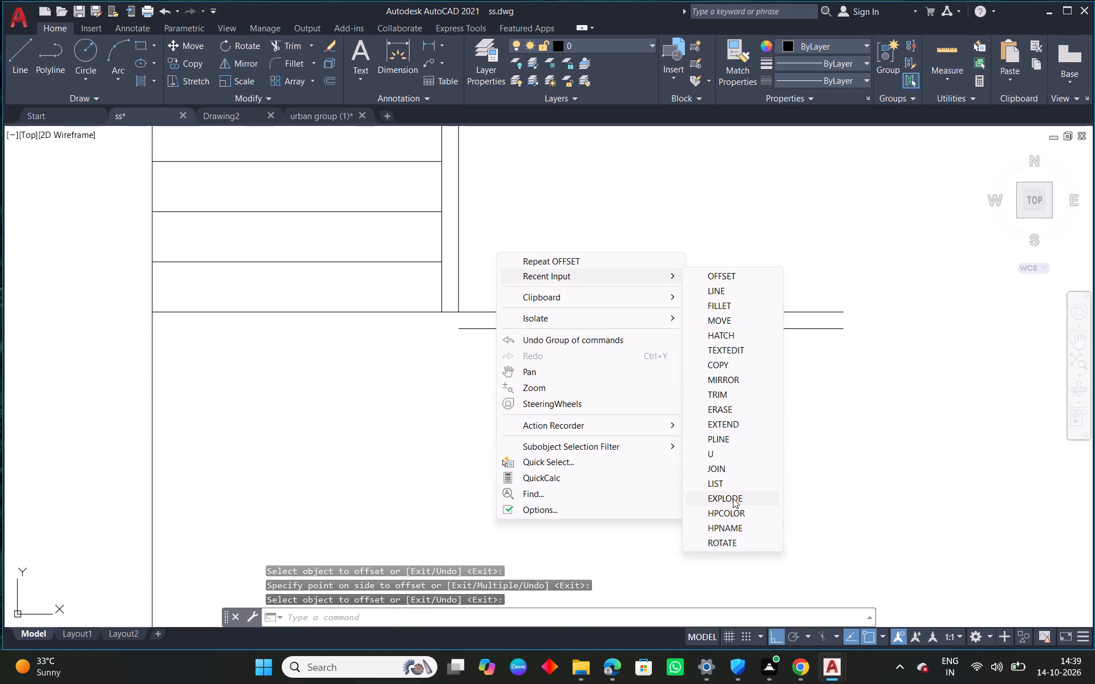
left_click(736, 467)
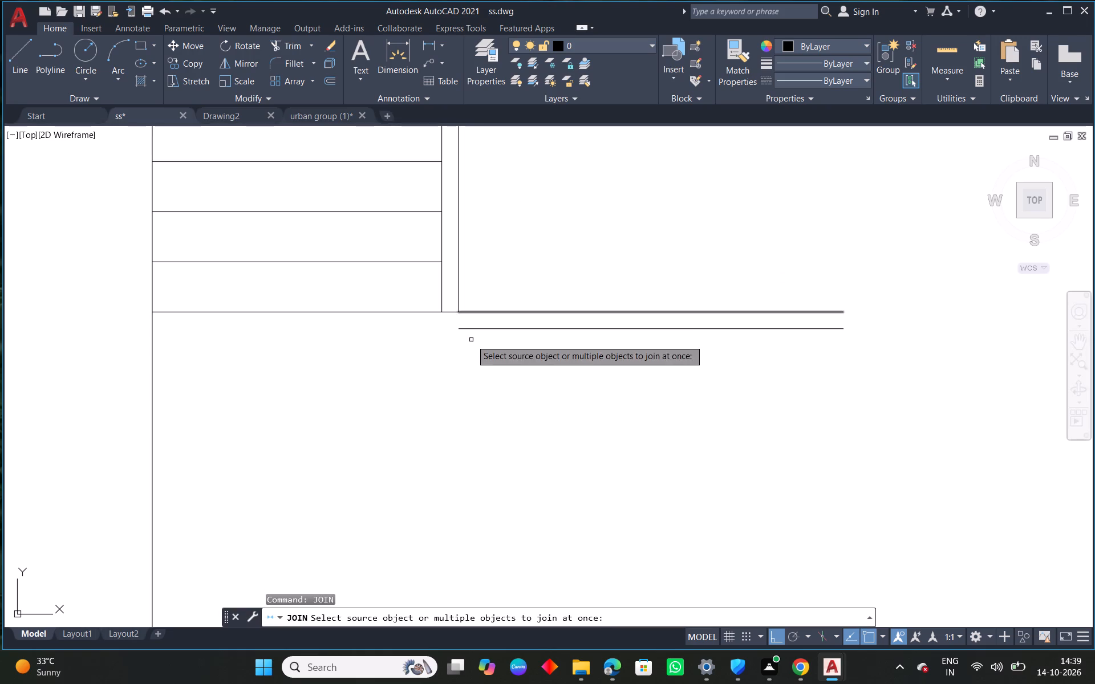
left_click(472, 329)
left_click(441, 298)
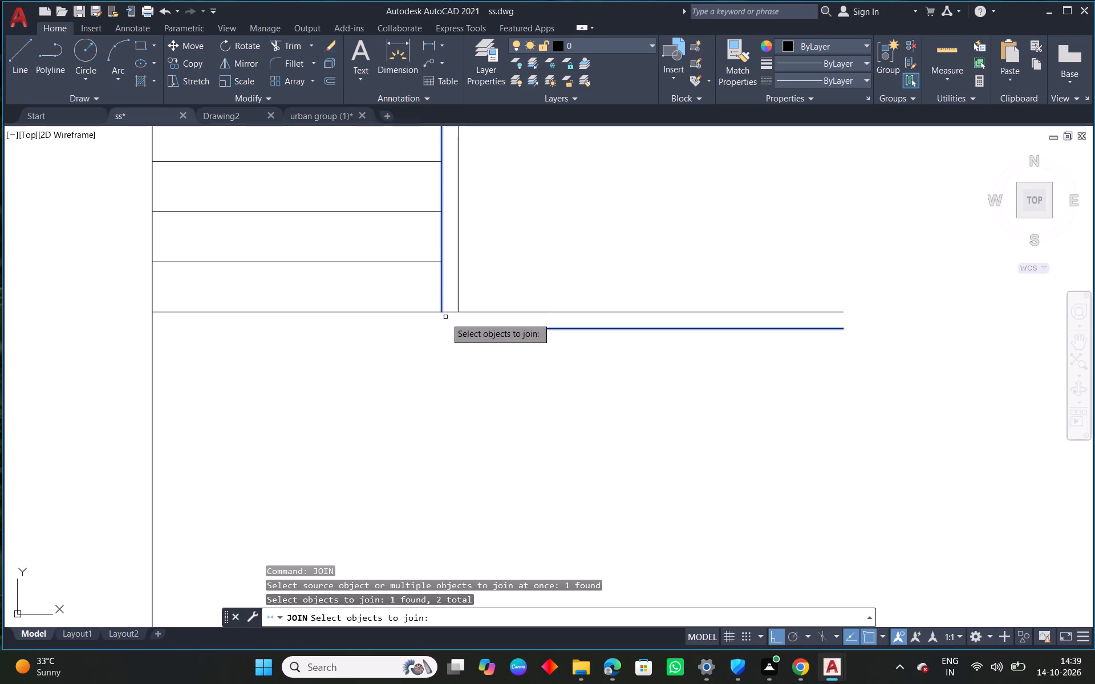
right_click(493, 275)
Fillet the lower offset line with the vertical line at the tread ends at radius 0, forming the outer corner.
right_click(505, 275)
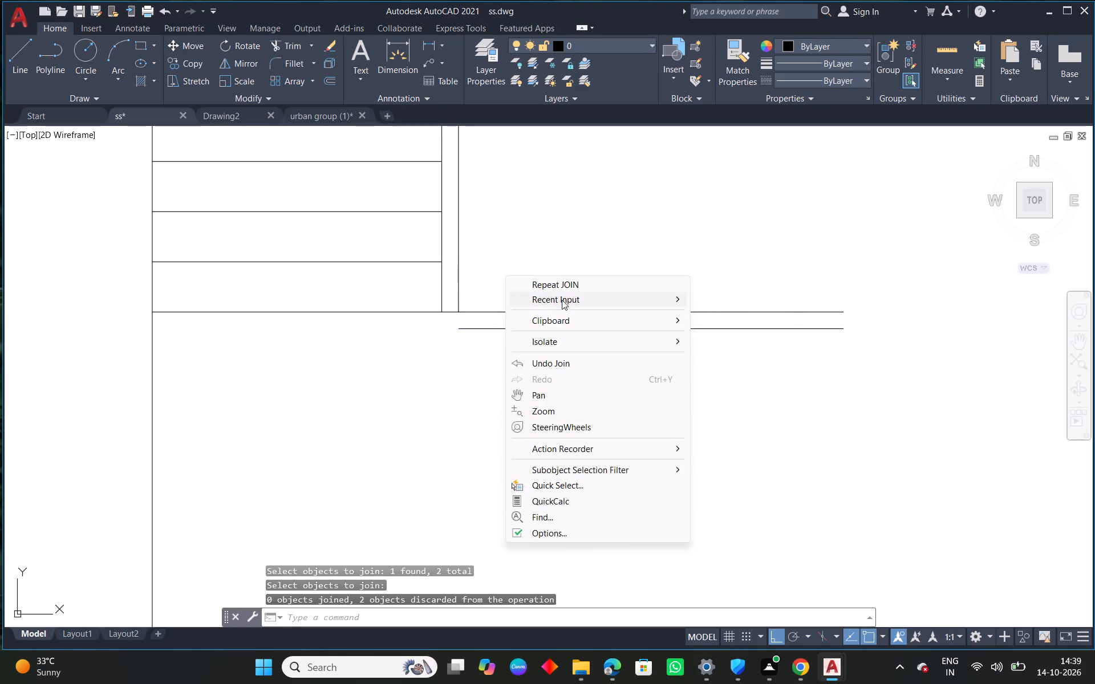
left_click(562, 300)
left_click(734, 348)
left_click(497, 328)
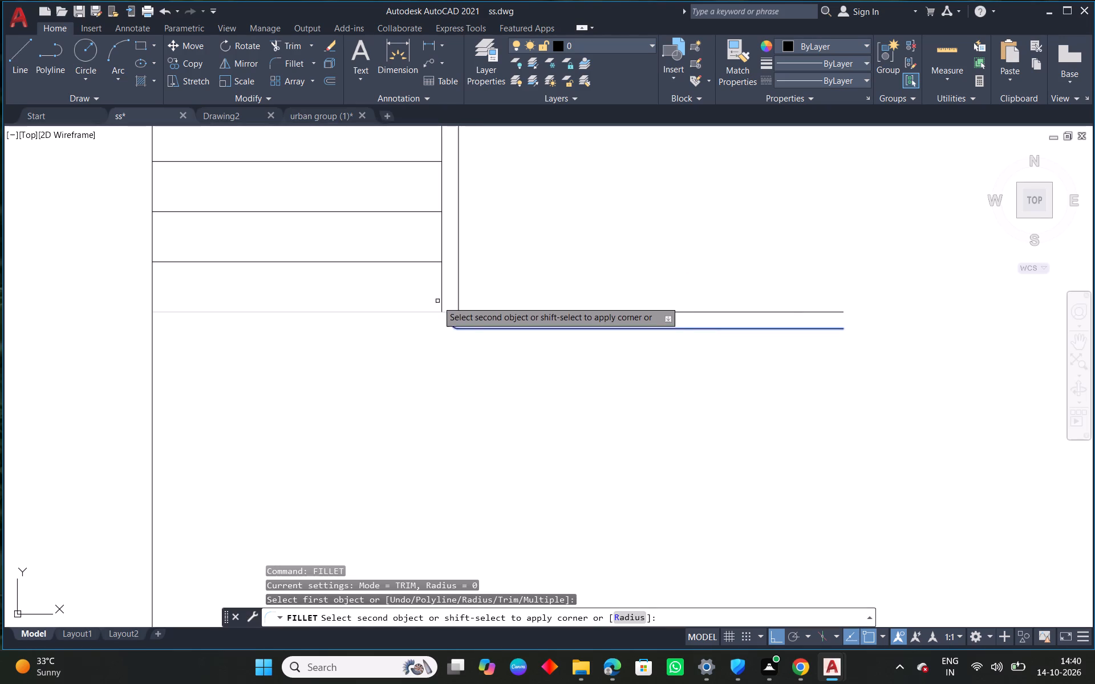
left_click(441, 298)
Trim the short piece of horizontal line between the two vertical lines at the enclosure's lower corner.
right_click(495, 270)
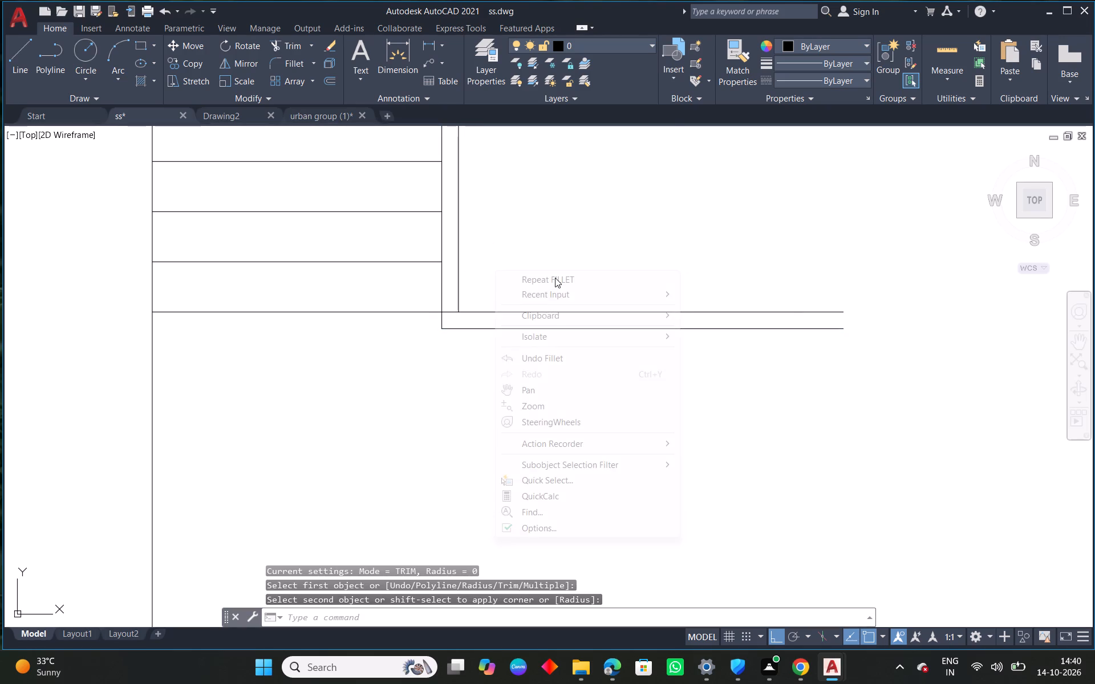
left_click(558, 298)
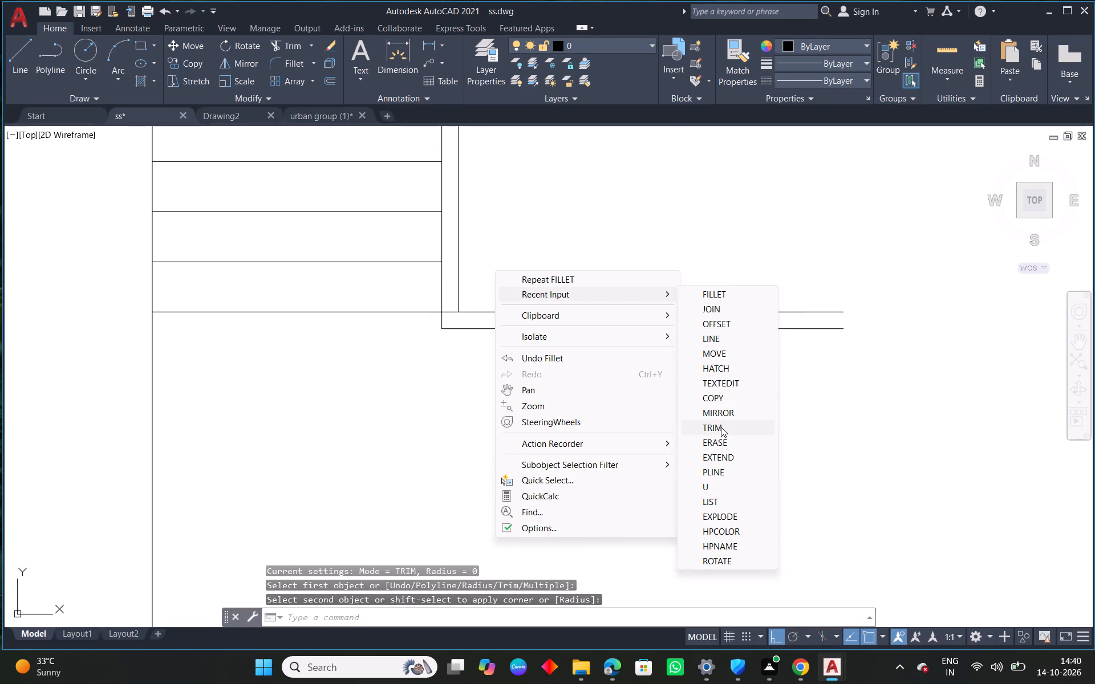
left_click(721, 427)
scroll(442, 311, "up", 1)
left_click(448, 312)
key("Escape")
Draw a vertical line across the enclosure, from the midpoint of its lower inner line to the midpoint of its upper inner line.
scroll(493, 283, "down", 4)
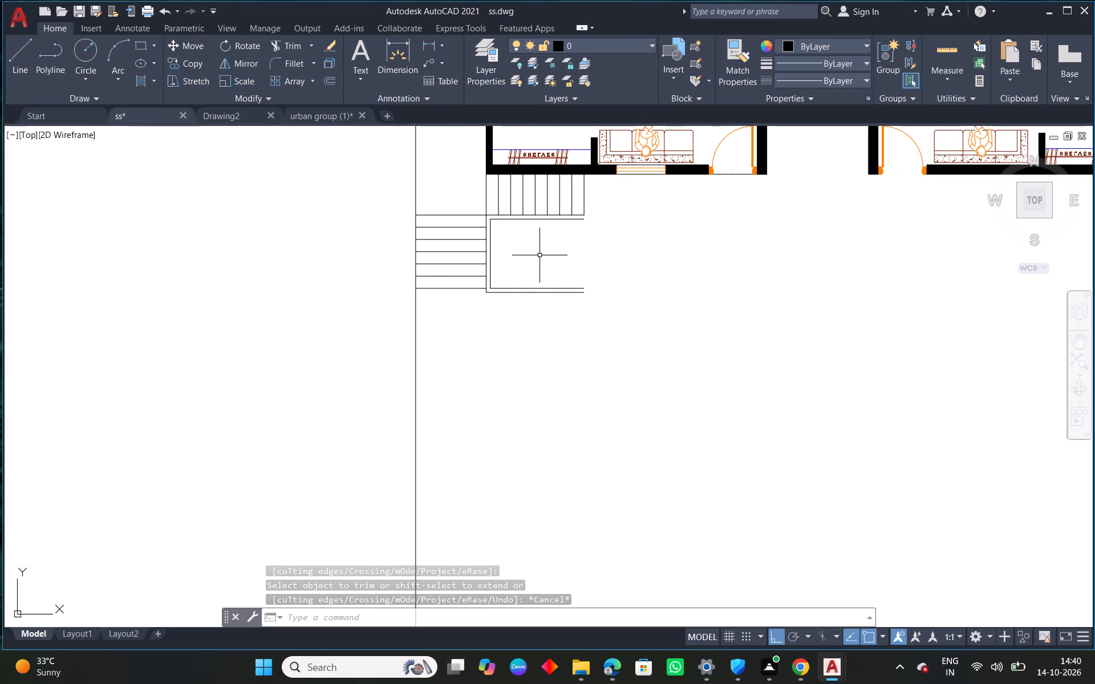
scroll(540, 255, "up", 1)
type("L")
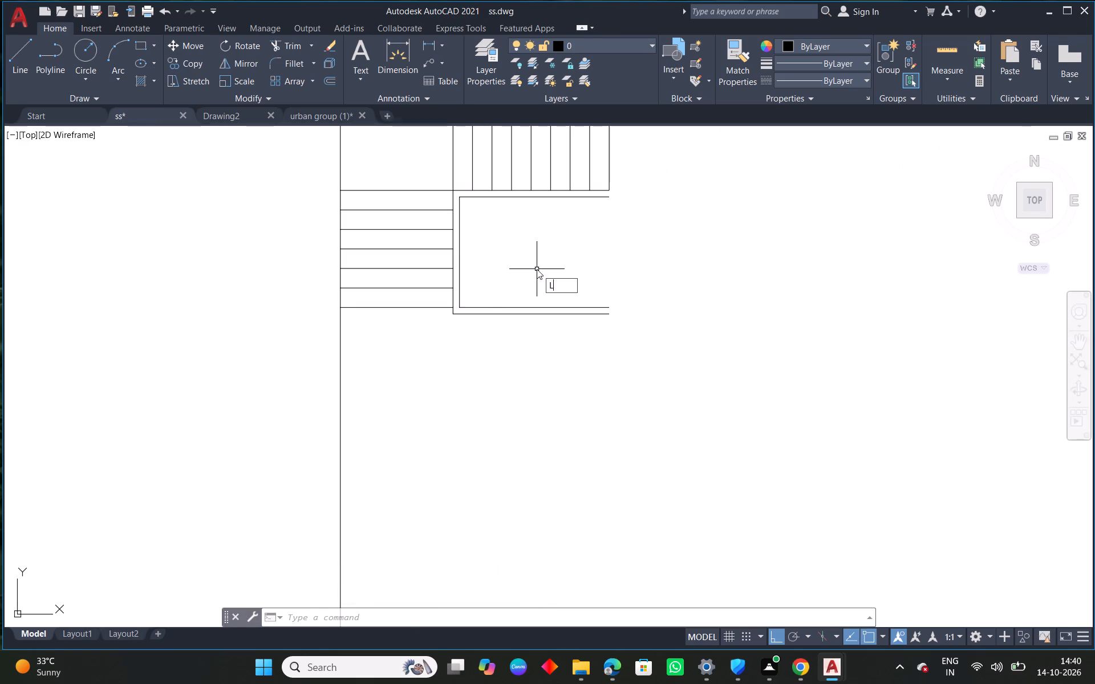
key("space")
left_click(534, 308)
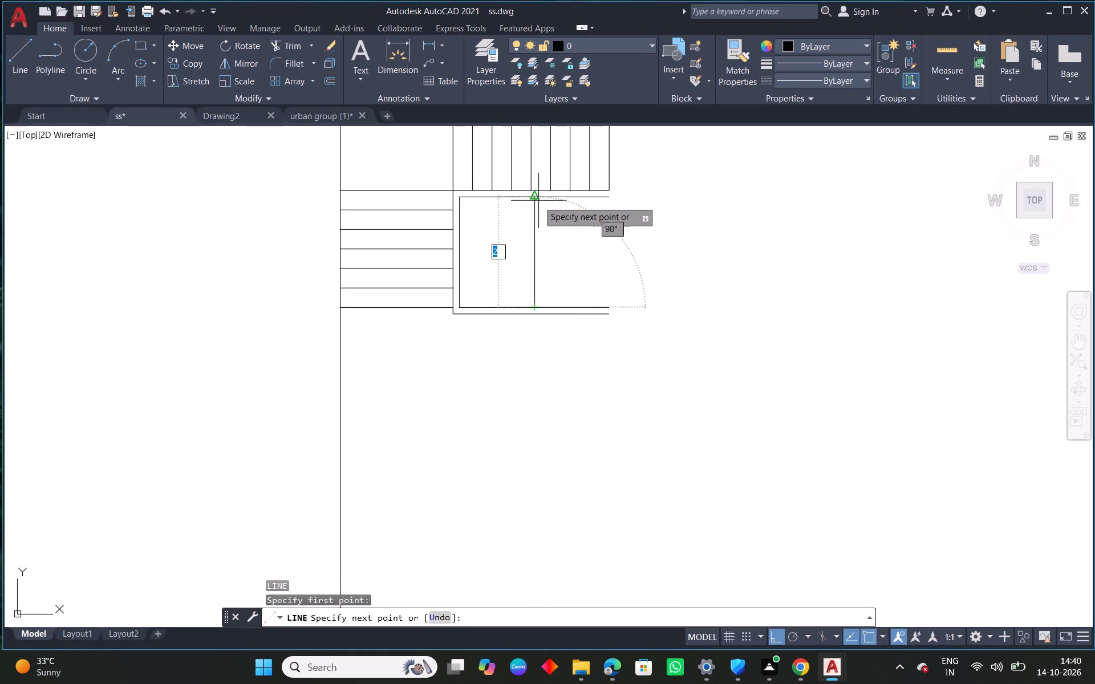
left_click(537, 198)
key("Escape")
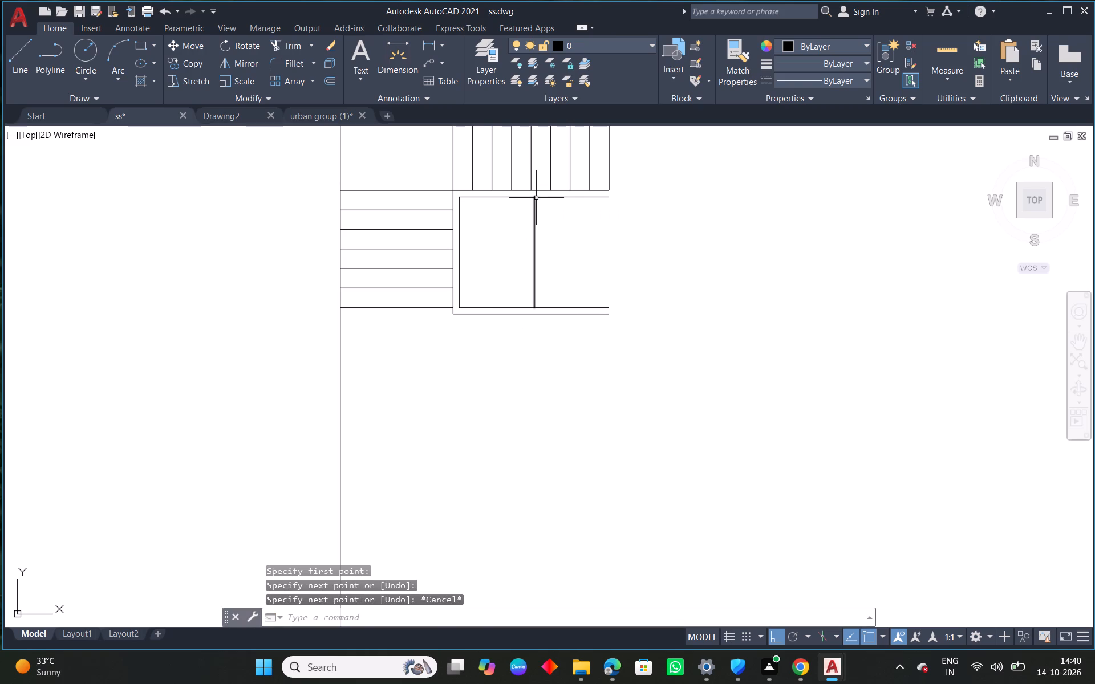
Offset the new vertical line by 0.15 toward the enclosure's open end, away from the second flight.
key("o")
key("space")
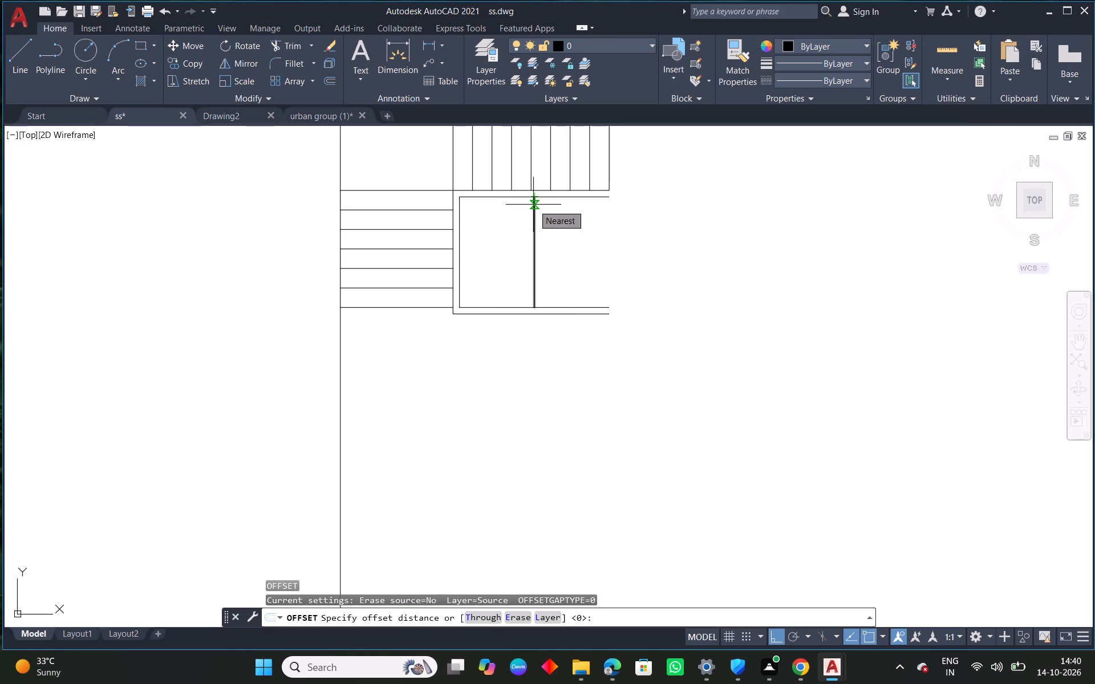
type("0.15")
key("Return")
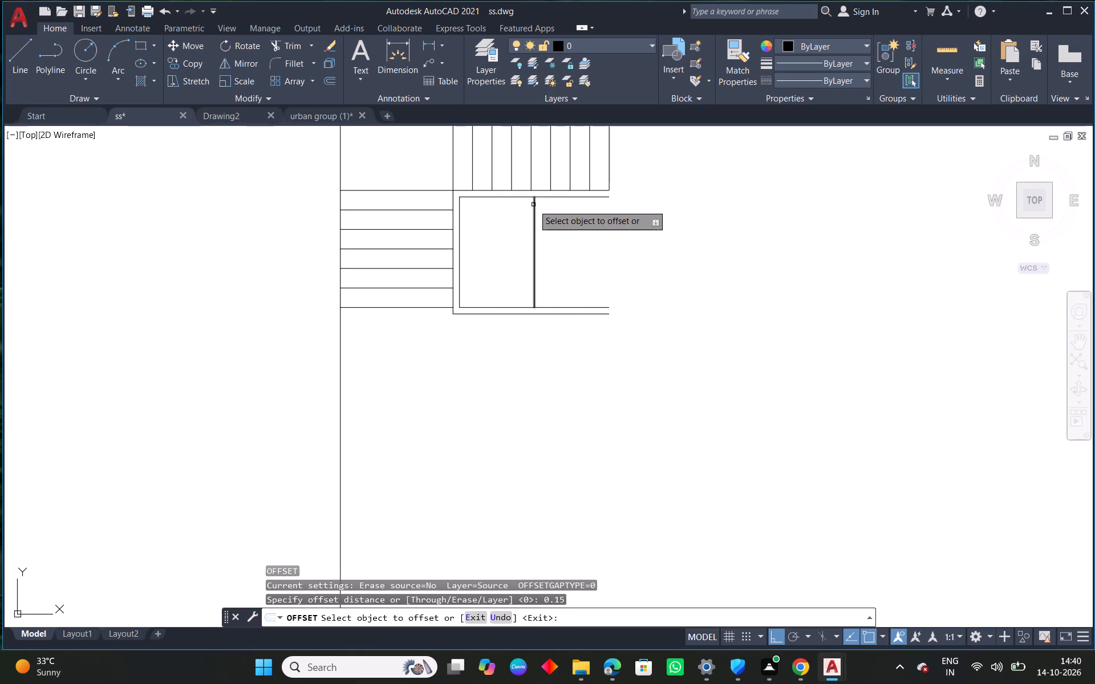
left_click(535, 213)
left_click(554, 215)
key("Escape")
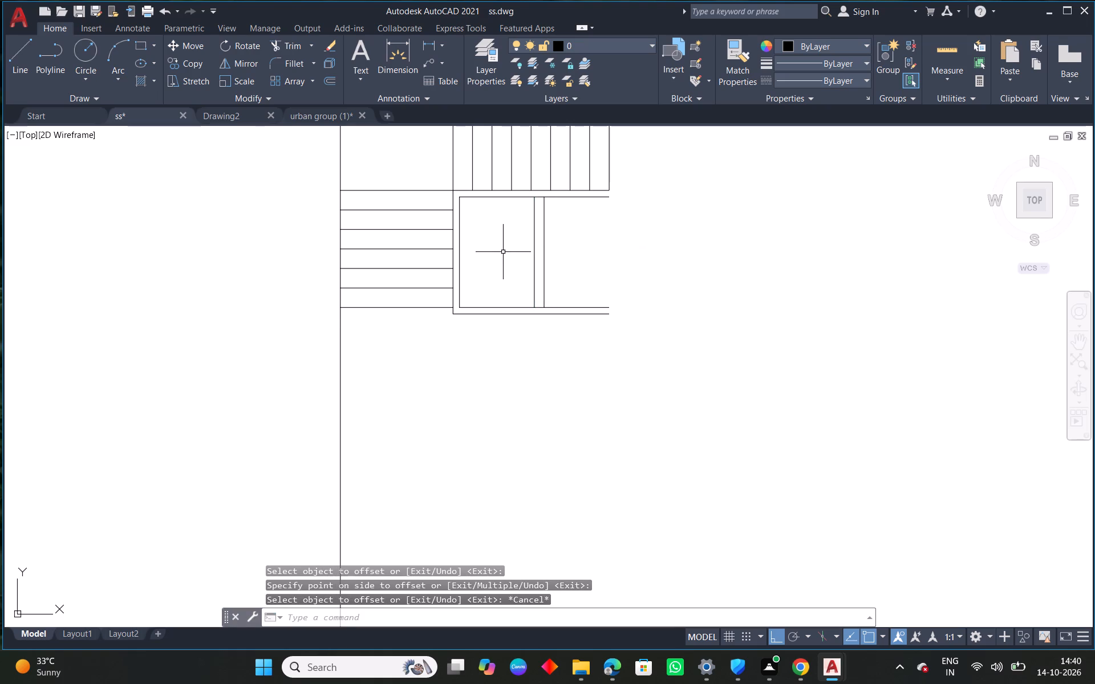
Draw an upright rectangle inside the compartment beside the second flight, with a small gap to the lines around it.
scroll(502, 252, "up", 1)
type("REC")
key("space")
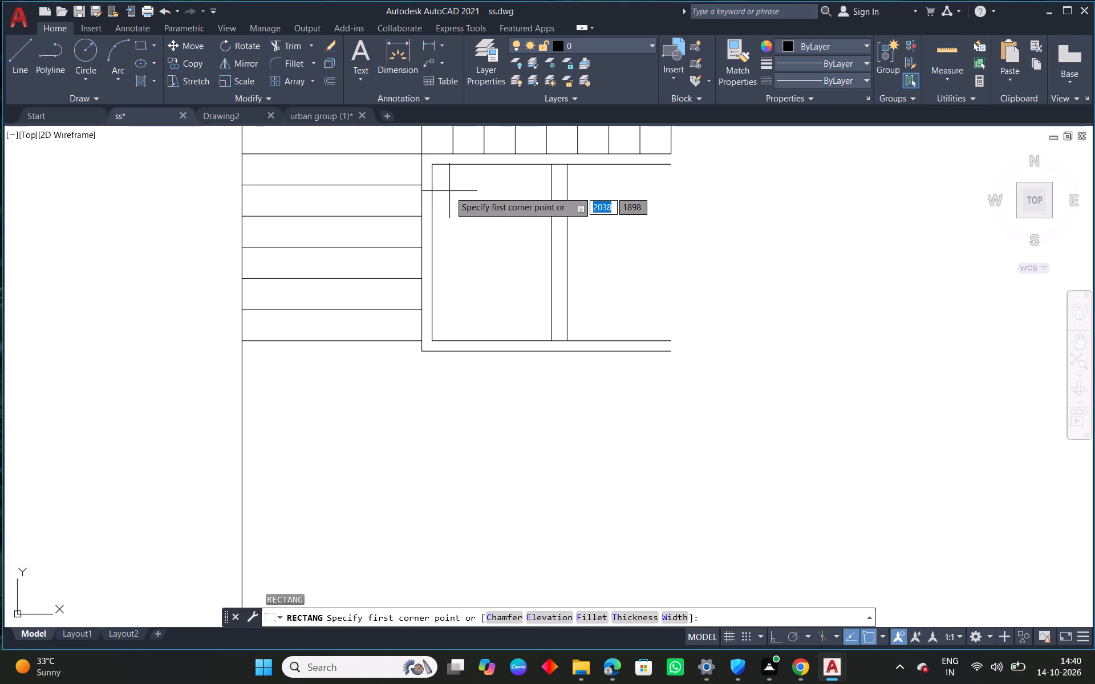
left_click_drag(449, 188, 451, 193)
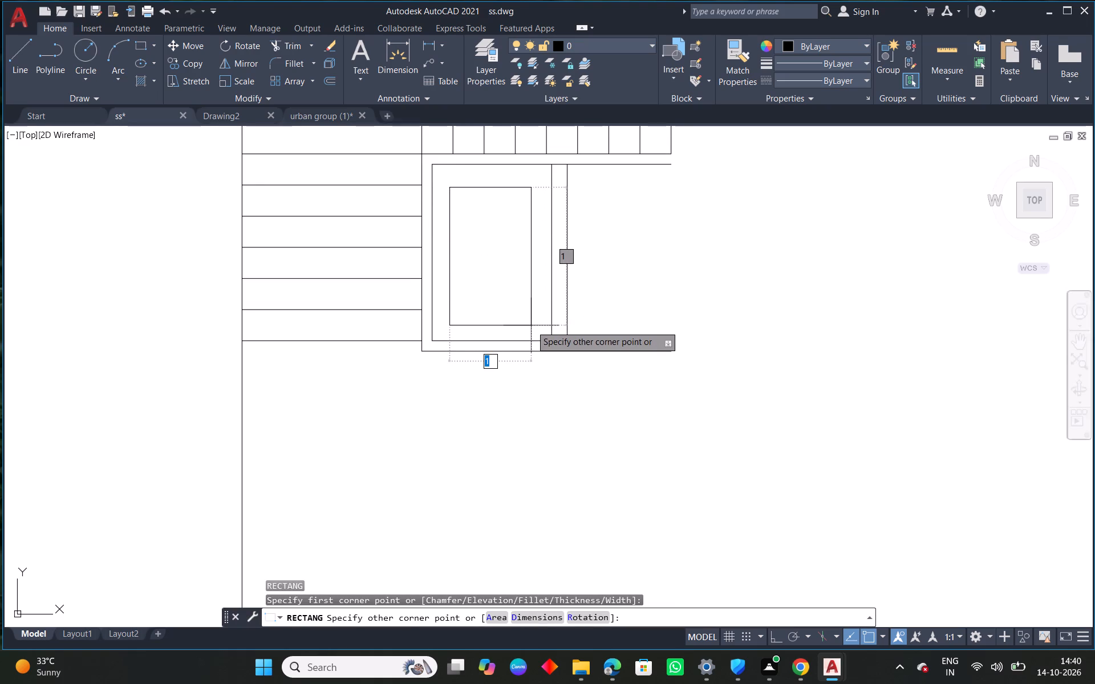
left_click(531, 325)
key("Escape")
Draw two diagonal lines between opposite corners of the rectangle to form a cross.
type("L")
key("space")
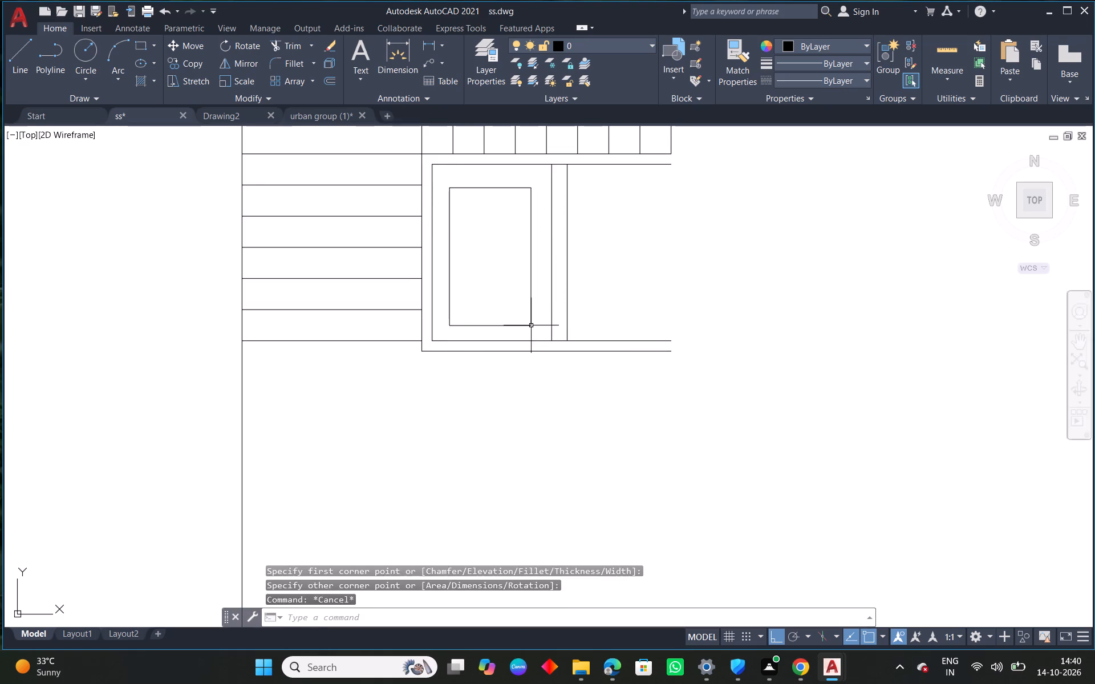
left_click(531, 325)
left_click(447, 189)
key("Escape")
right_click(477, 207)
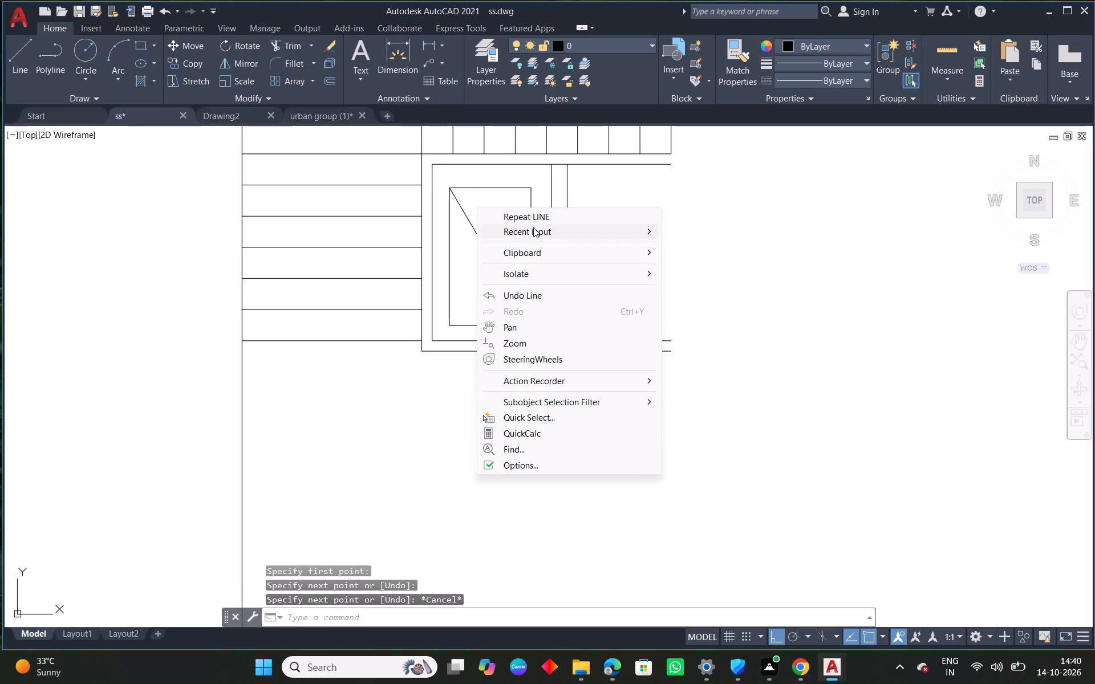
left_click(536, 222)
left_click_drag(451, 328, 455, 322)
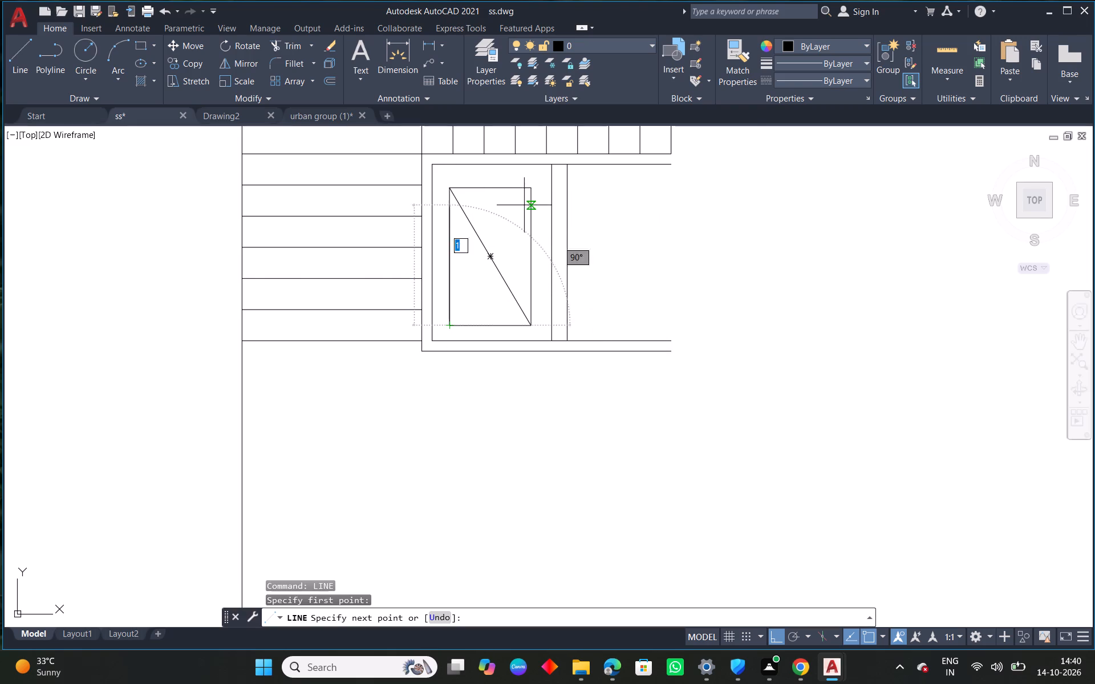
left_click(528, 188)
key("Escape")
Offset the vertical line where the first flight meets the landing by 1, onto the landing.
scroll(619, 231, "down", 1)
middle_click_drag(652, 256, 631, 250)
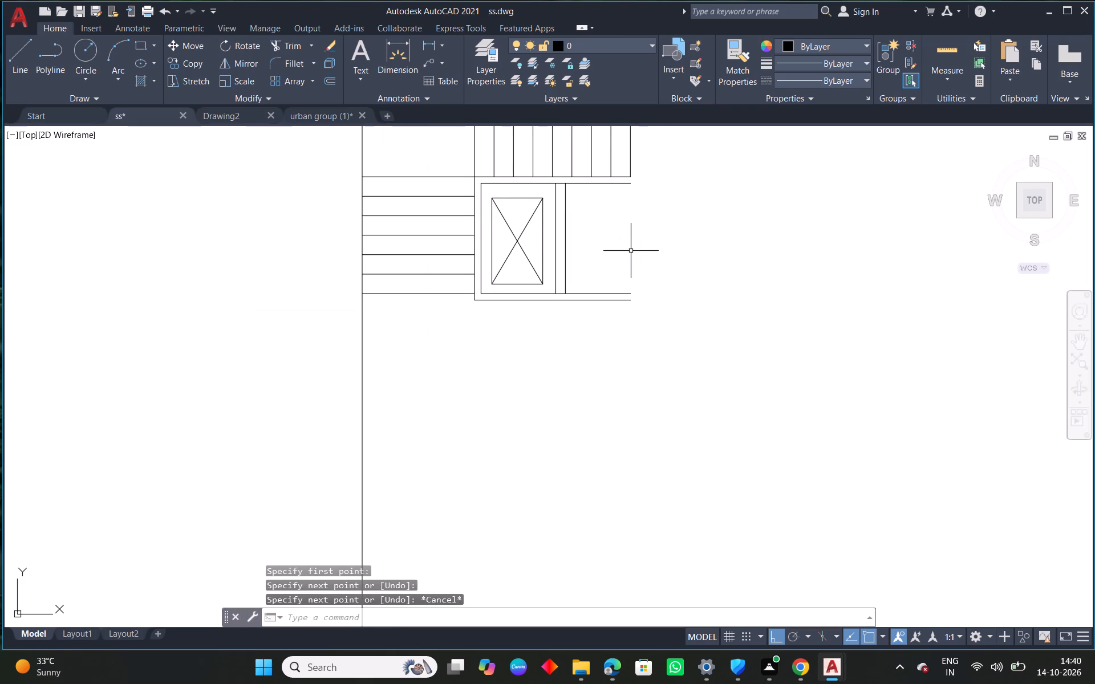
scroll(628, 260, "down", 1)
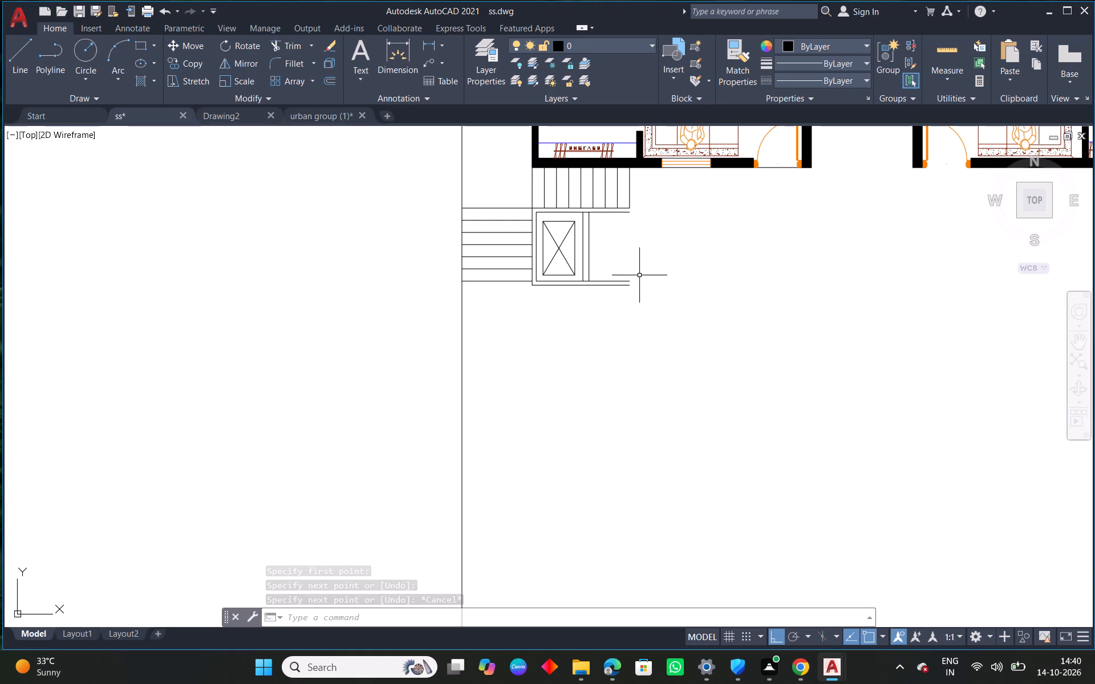
scroll(587, 300, "down", 2)
scroll(565, 321, "up", 2)
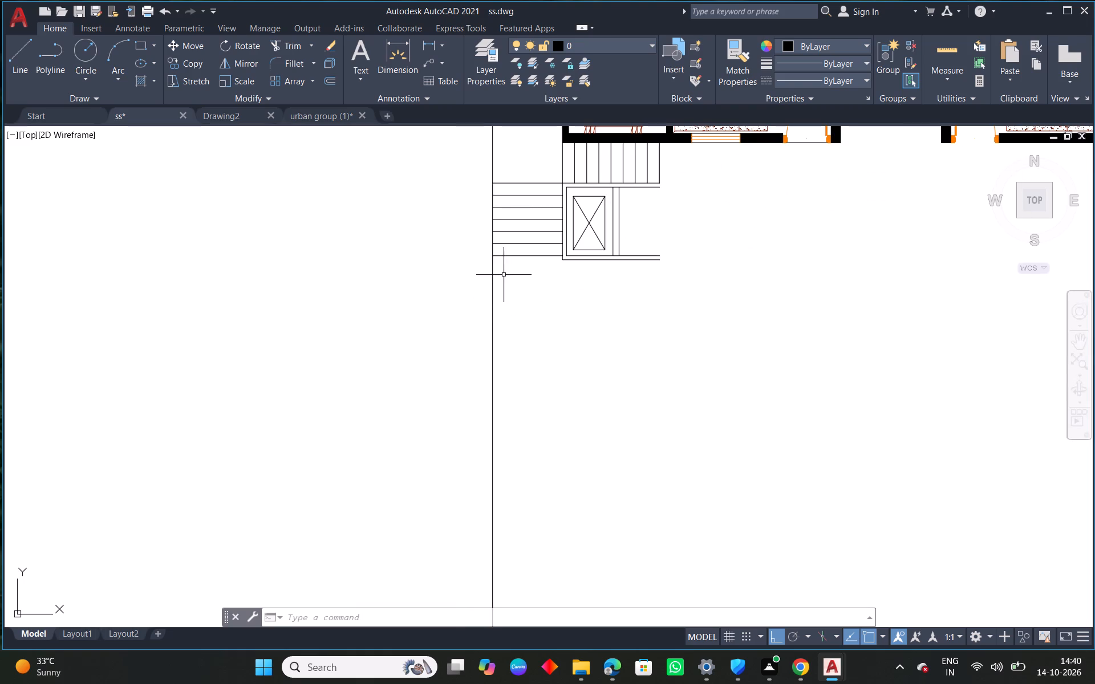
middle_click_drag(502, 272, 513, 325)
scroll(547, 275, "up", 1)
middle_click_drag(555, 287, 575, 328)
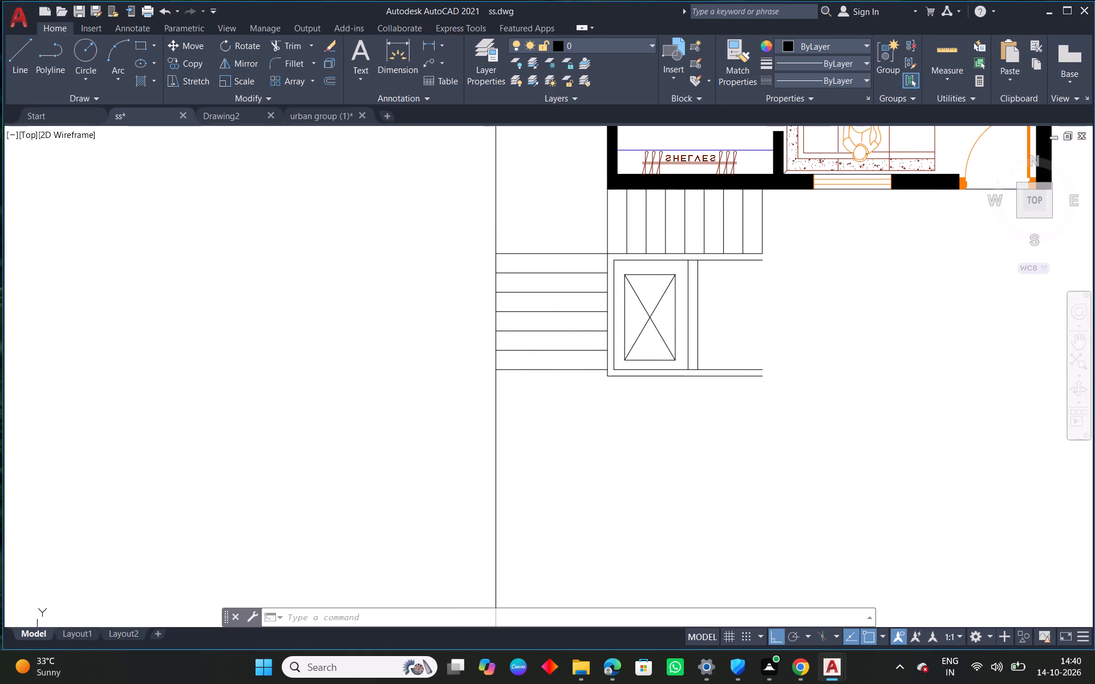
type("O 1")
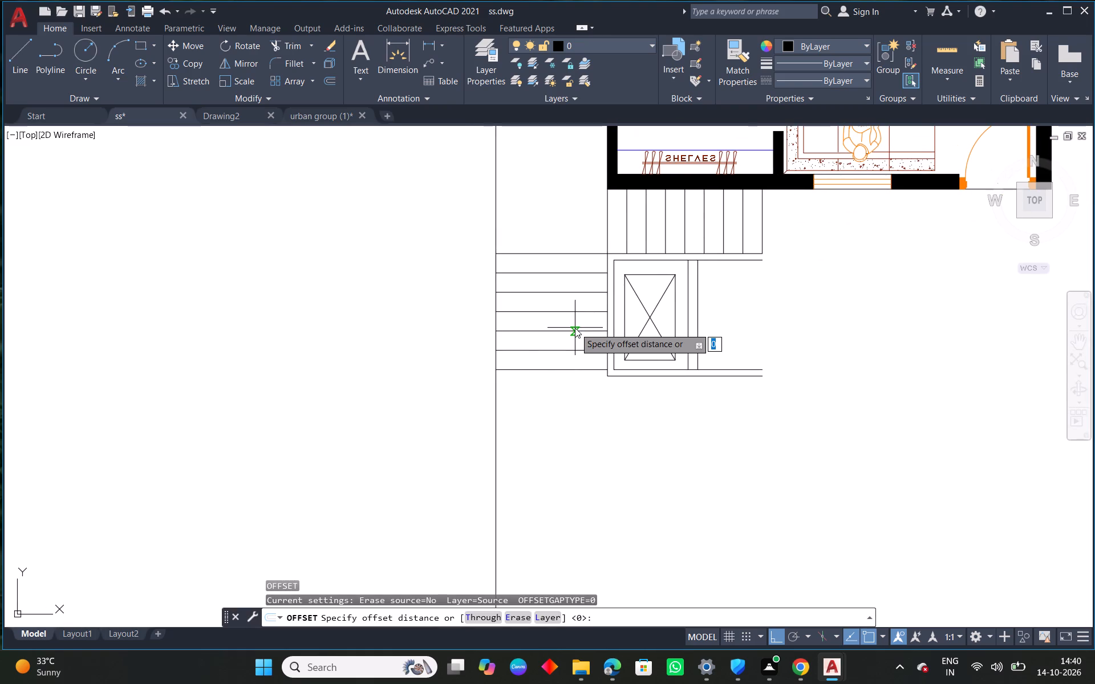
key("Return")
scroll(627, 201, "up", 1)
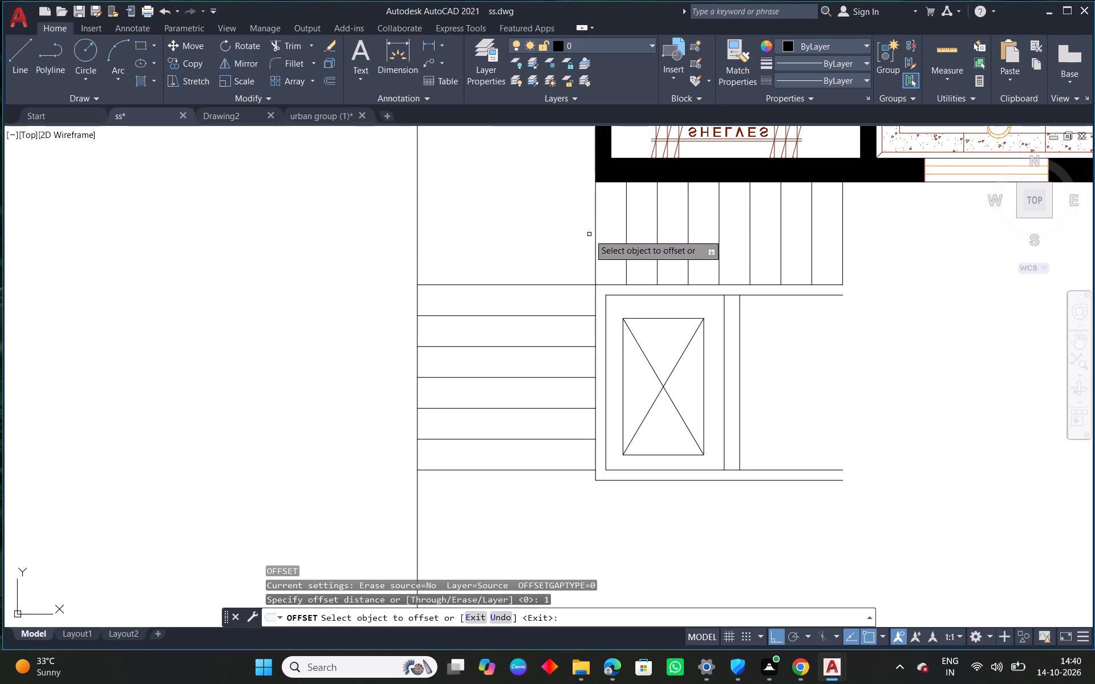
left_click(595, 239)
left_click(506, 243)
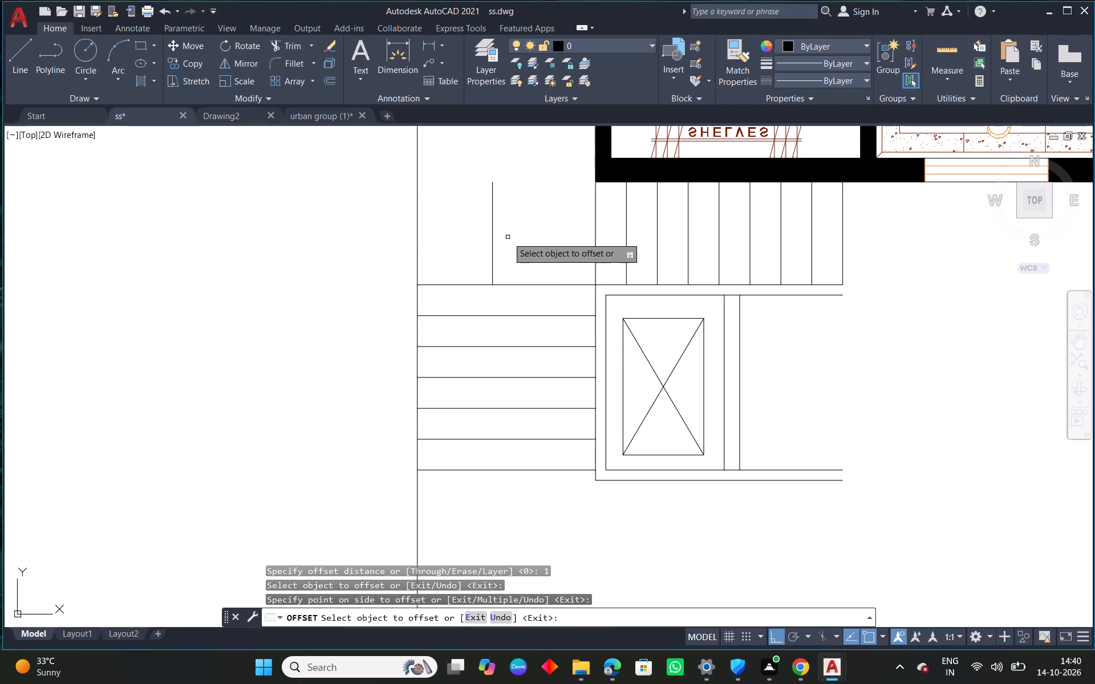
Extend the offset vertical line on the landing through the second flight's treads to the flight's last tread line.
key("Escape")
type("EX")
key("space")
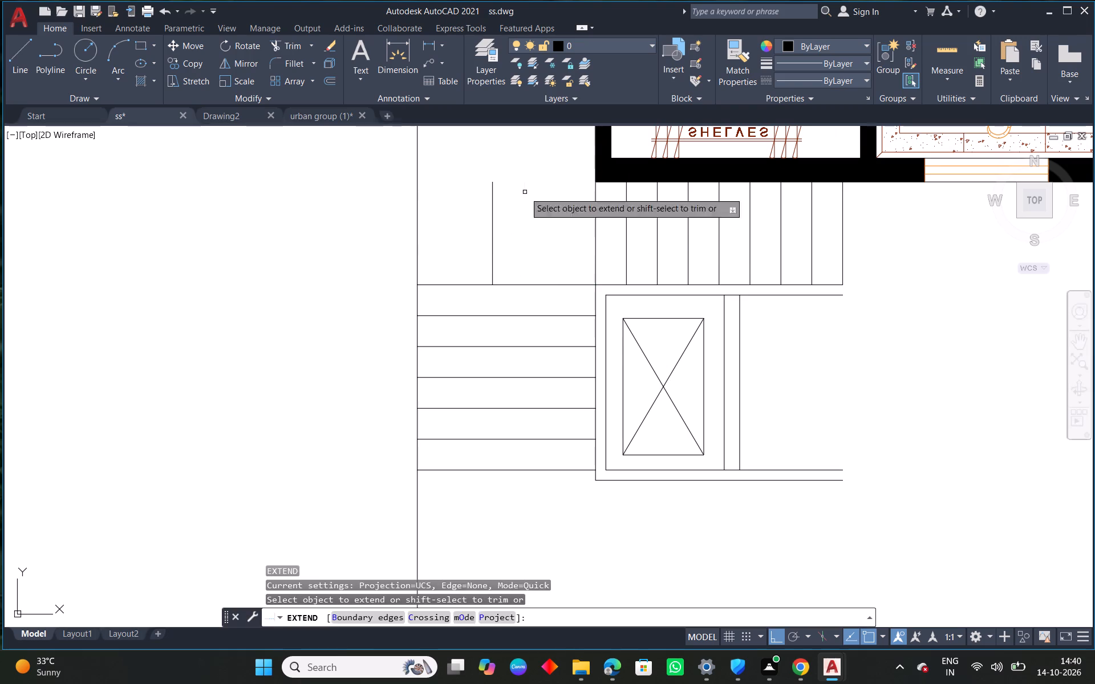
left_click_drag(526, 234, 464, 244)
left_click_drag(480, 254, 520, 258)
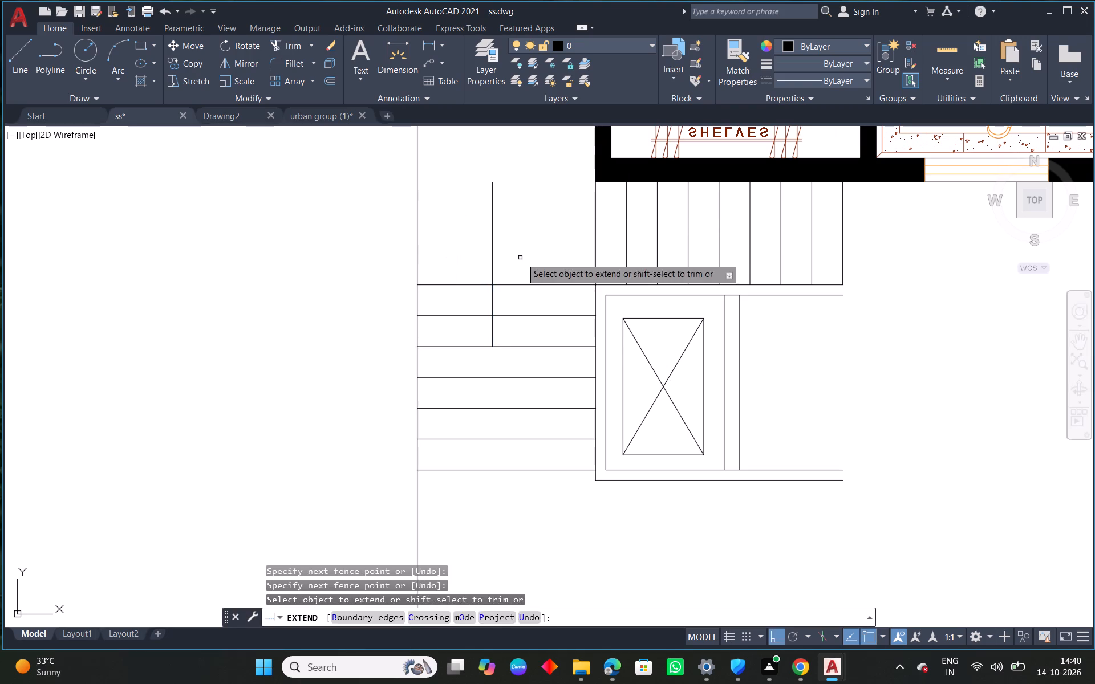
left_click_drag(534, 258, 449, 250)
left_click_drag(530, 251, 472, 259)
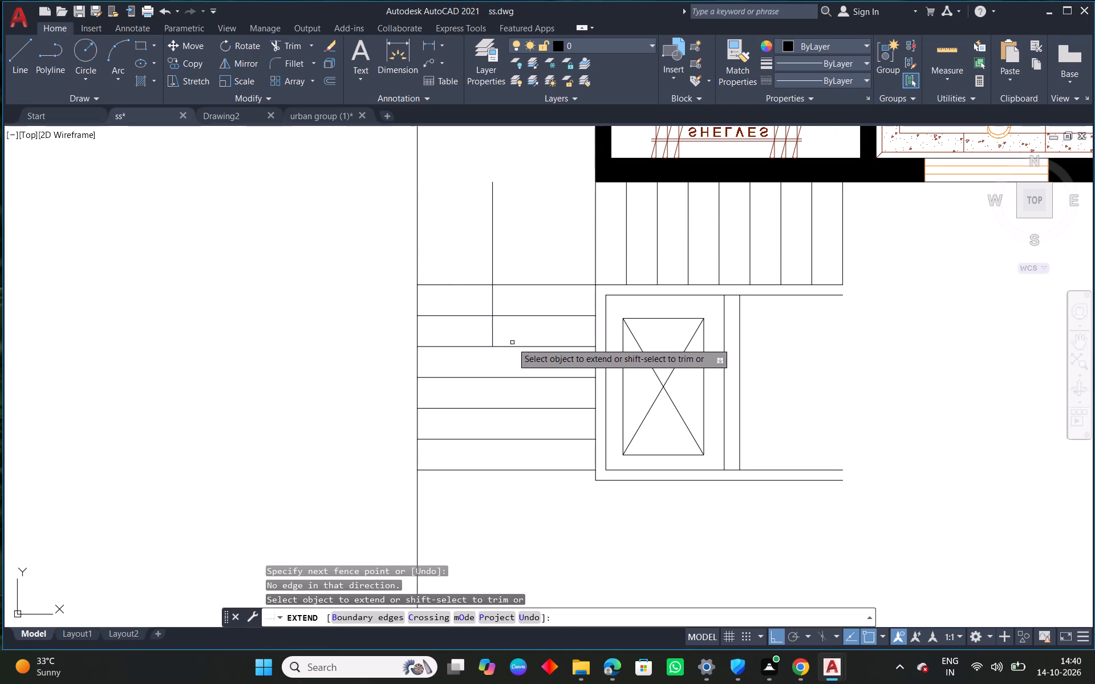
left_click_drag(506, 328, 472, 327)
left_click_drag(508, 329, 474, 329)
left_click_drag(517, 365, 487, 364)
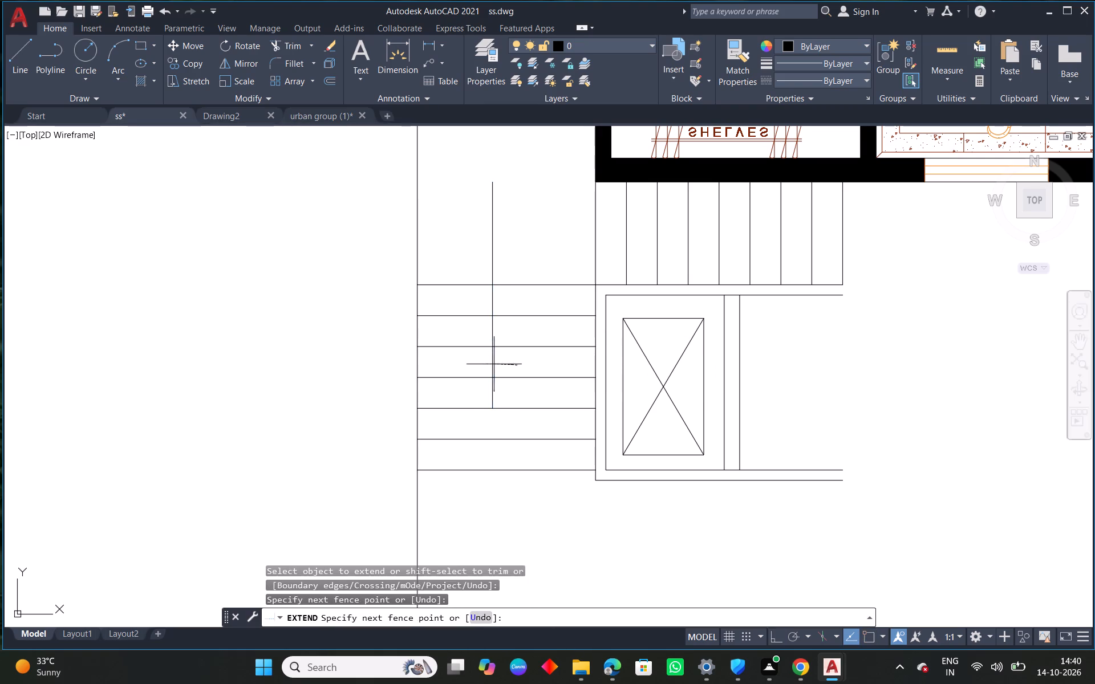
left_click_drag(487, 364, 475, 364)
left_click_drag(512, 390, 473, 392)
key("Escape")
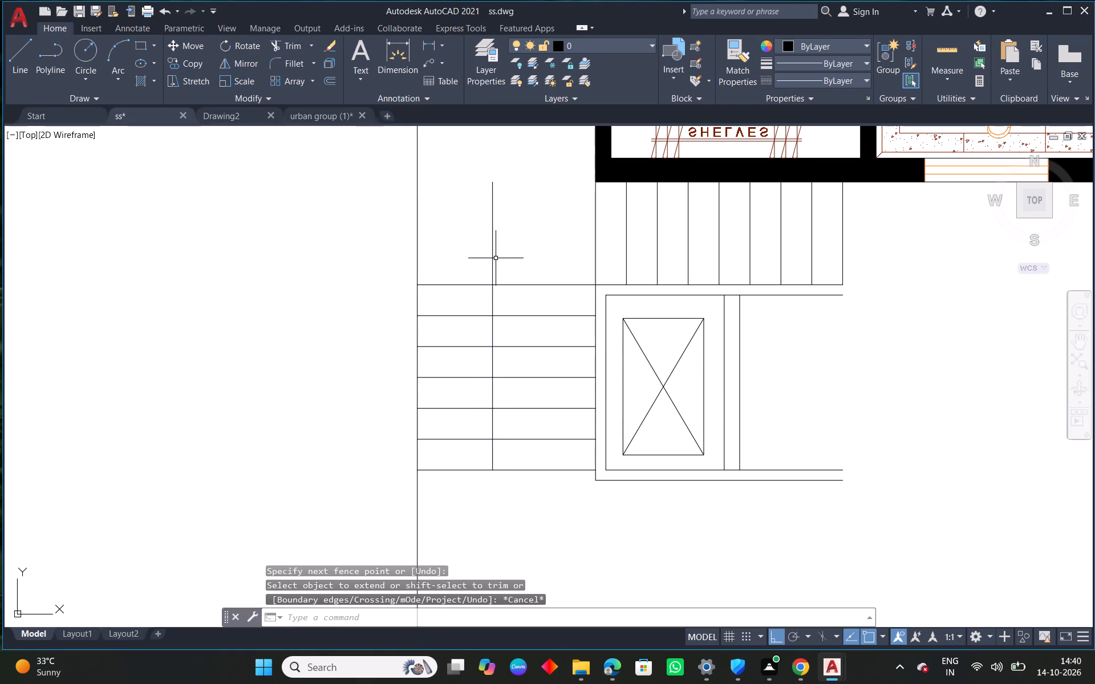
Trim the line's part on the landing and everything beyond it, narrowing the second flight to the extended line.
type("TR")
key("space")
key("space")
left_click(490, 261)
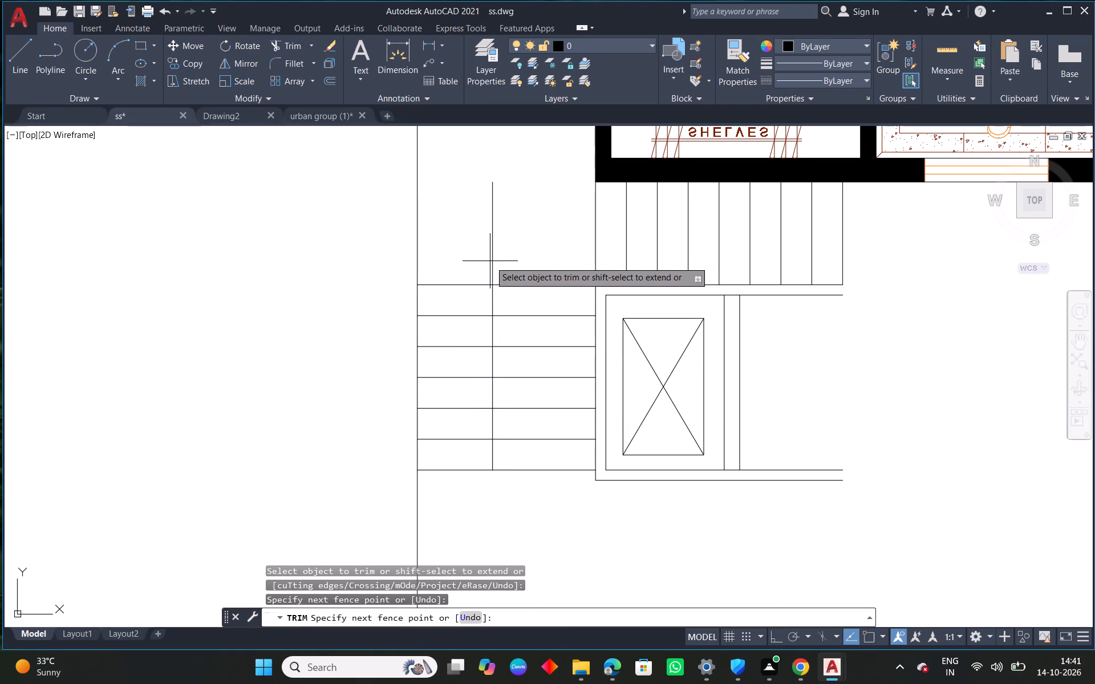
left_click(505, 249)
left_click_drag(457, 258, 345, 254)
left_click_drag(451, 237, 459, 513)
left_click_drag(459, 513, 368, 412)
key("Escape")
Stretch the enclosure's far double line back until its outer line aligns with the second flight's last tread line.
scroll(443, 378, "down", 1)
middle_click_drag(576, 451, 579, 436)
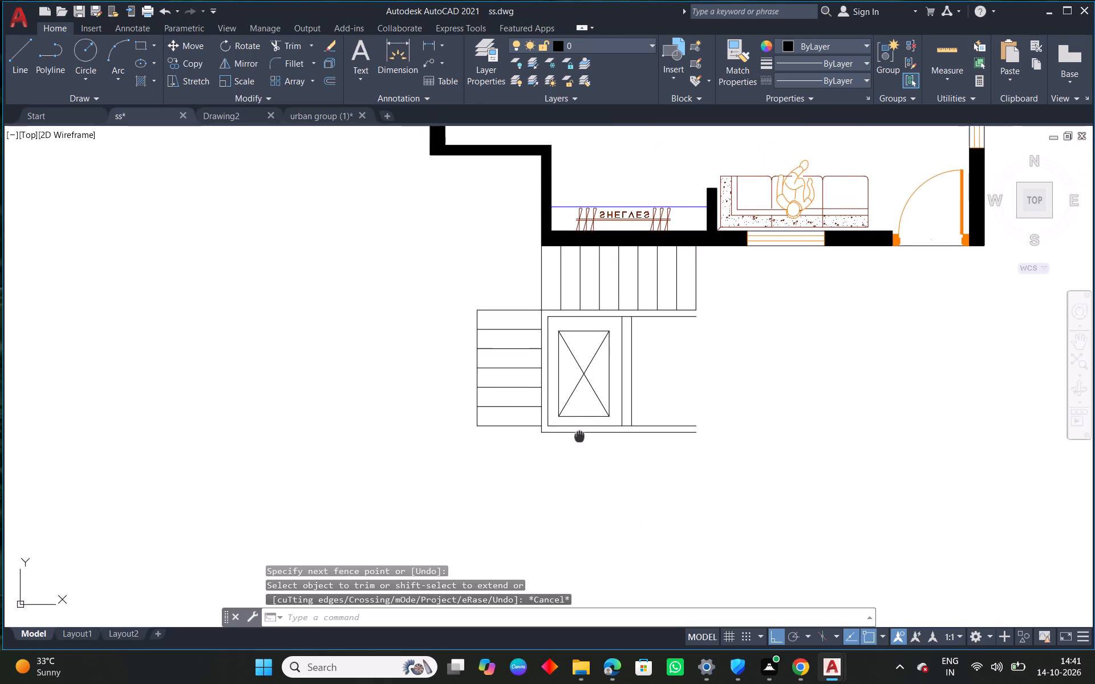
middle_click_drag(579, 436, 581, 365)
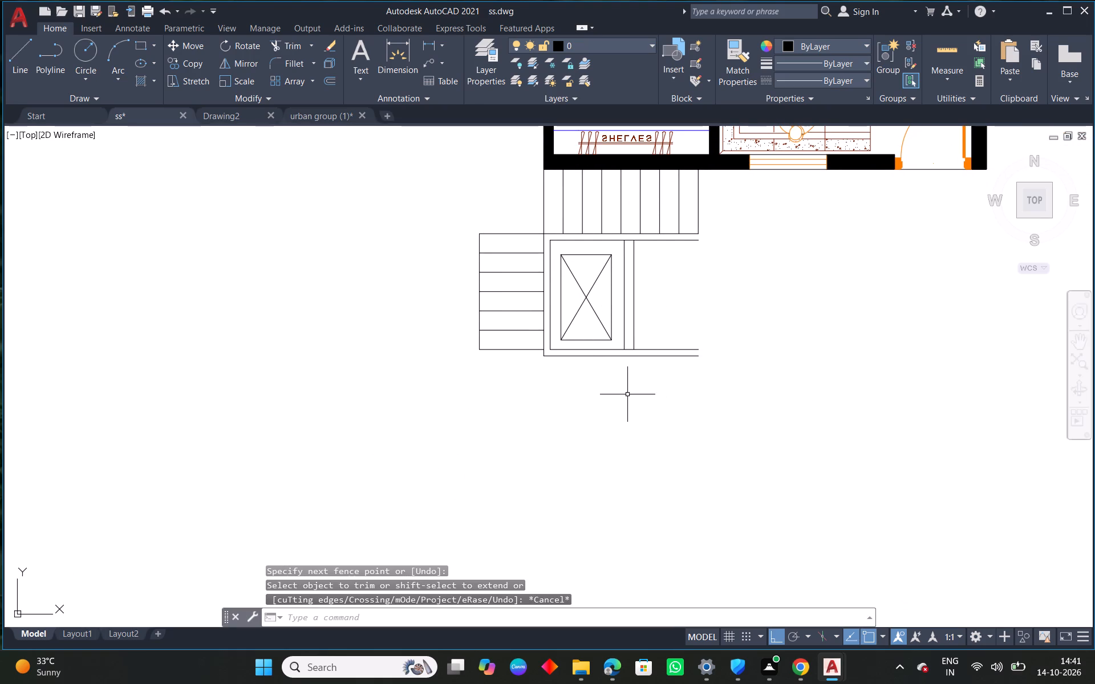
middle_click_drag(614, 393, 574, 401)
scroll(533, 329, "up", 1)
left_click_drag(796, 417, 781, 417)
left_click(481, 377)
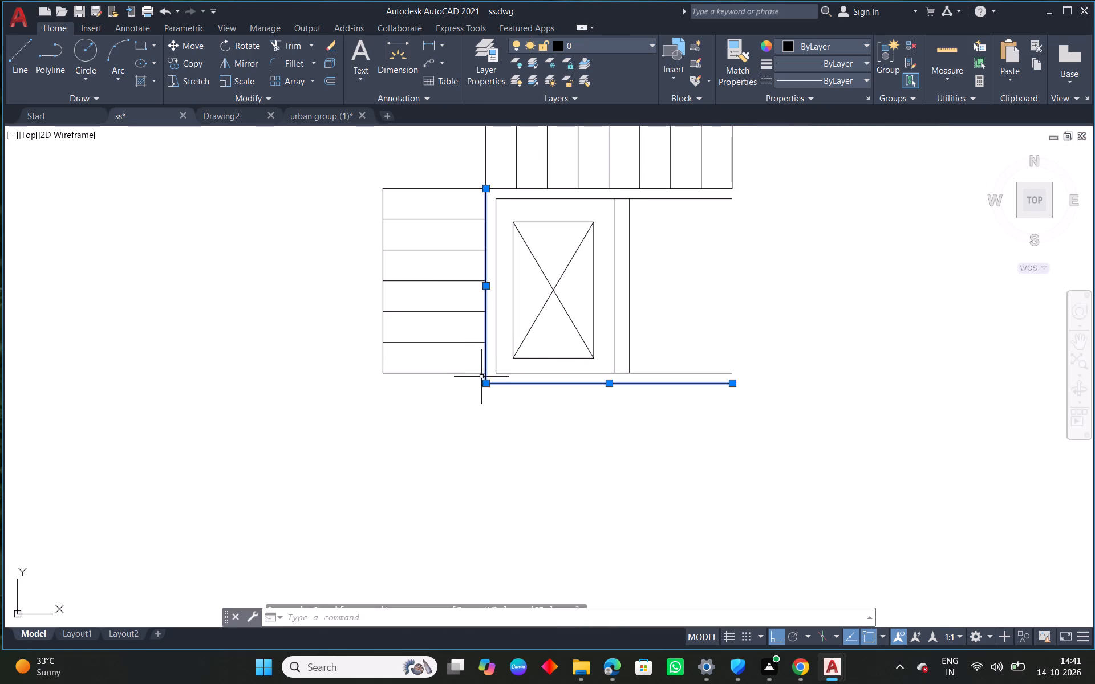
left_click_drag(647, 445, 641, 427)
left_click(549, 370)
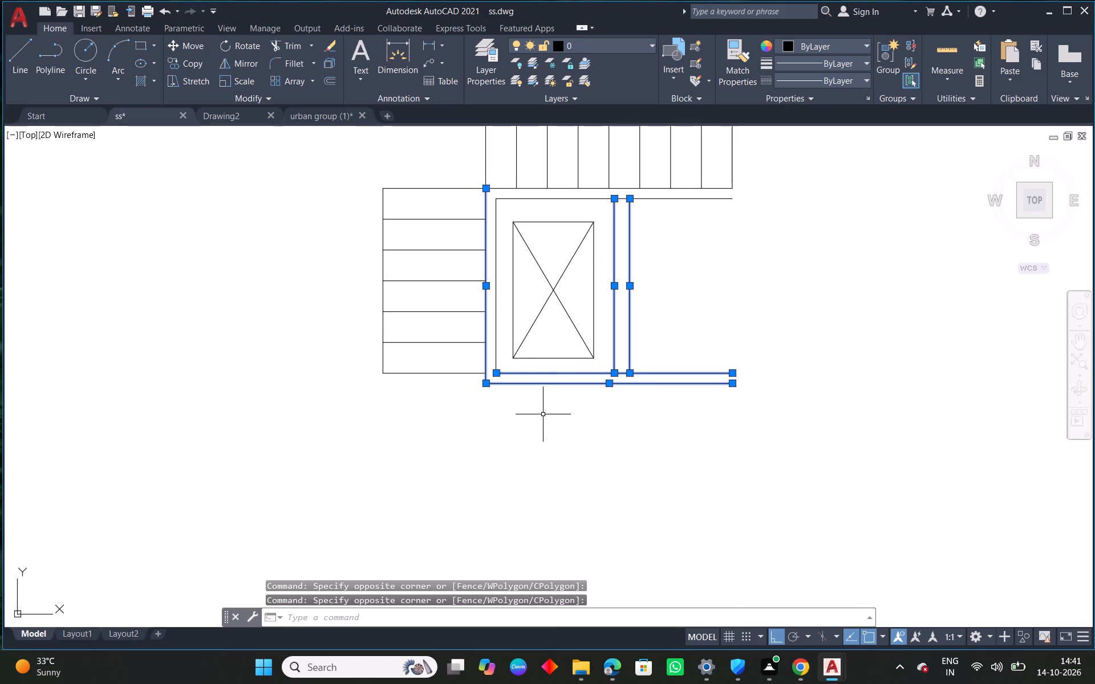
key("c")
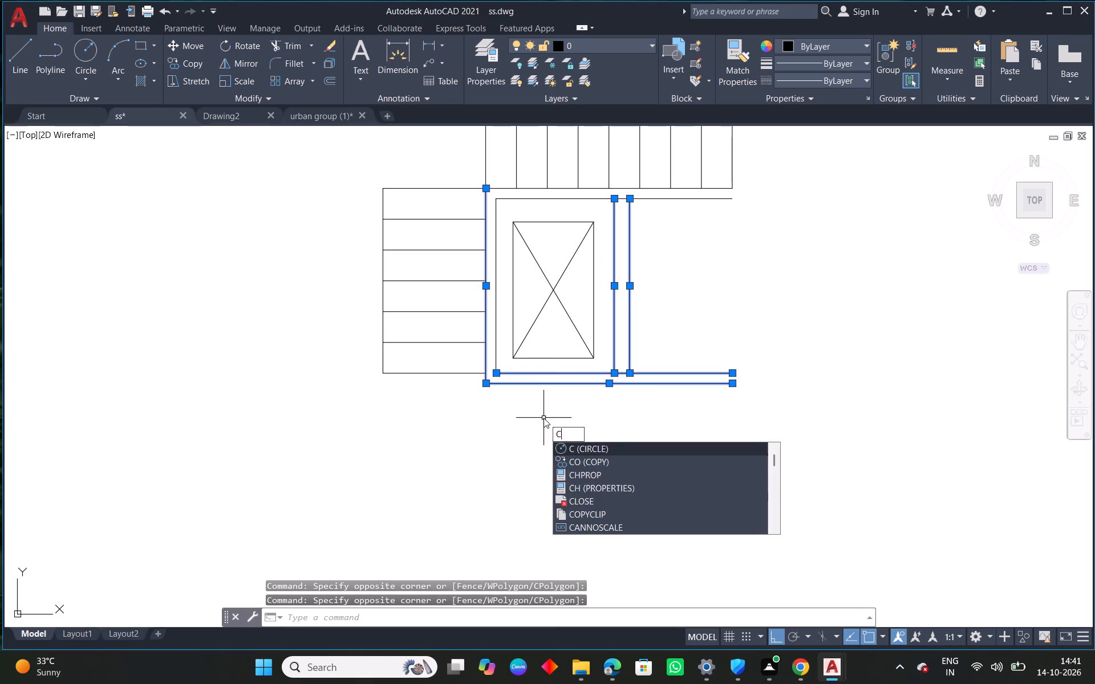
key("BackSpace")
type("S")
key("space")
scroll(513, 388, "up", 3)
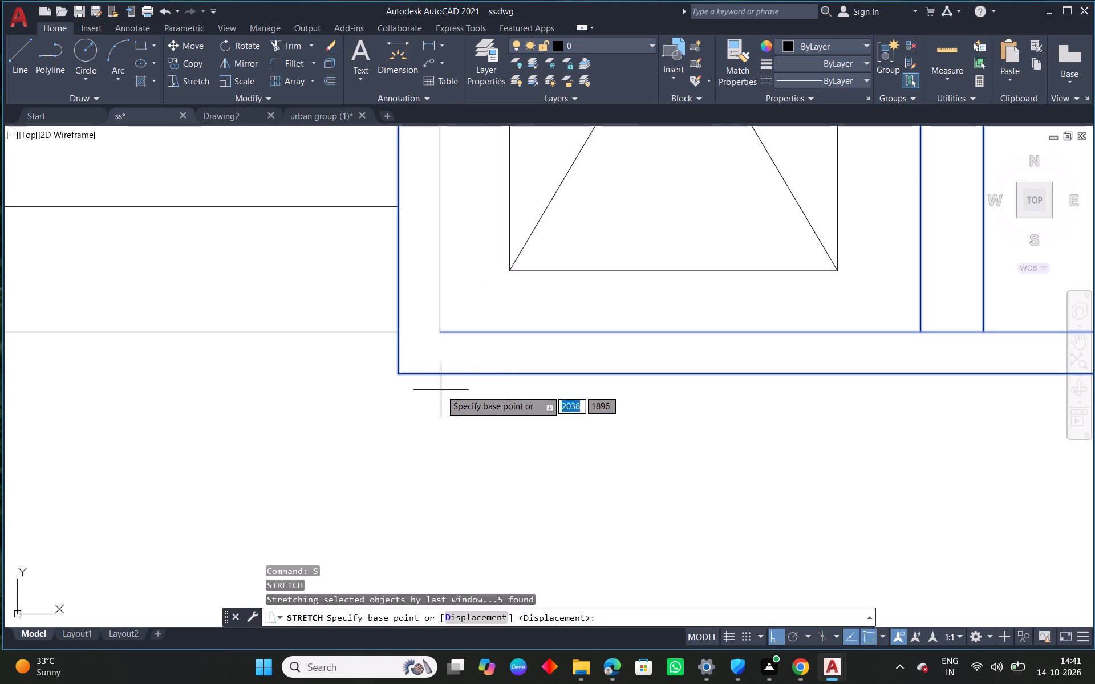
left_click_drag(401, 378, 402, 372)
left_click(401, 333)
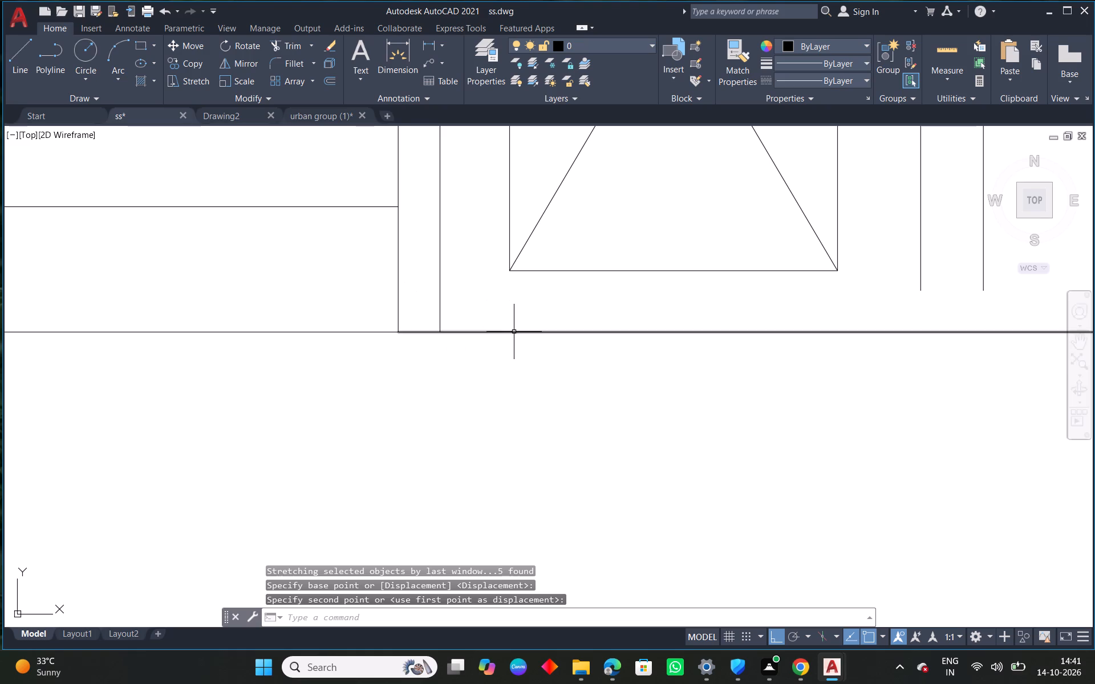
Erase the crossed rectangle and the two vertical partition lines inside the enclosure.
scroll(516, 352, "down", 3)
middle_click_drag(654, 351, 615, 390)
left_click_drag(616, 235, 598, 267)
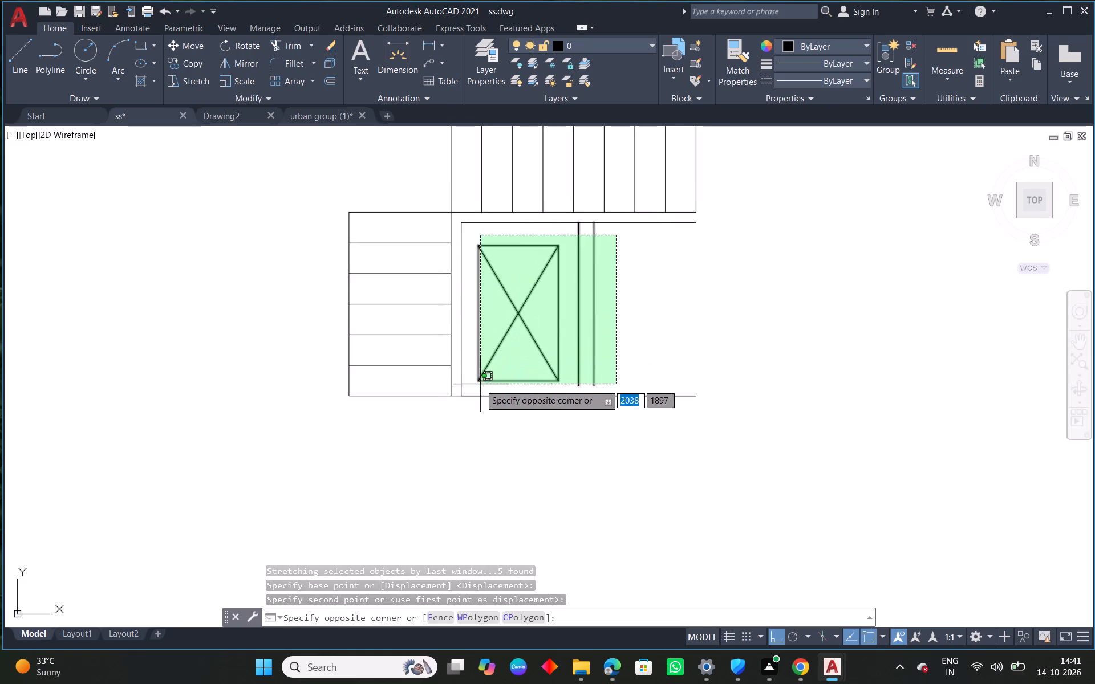
left_click(472, 394)
key("Delete")
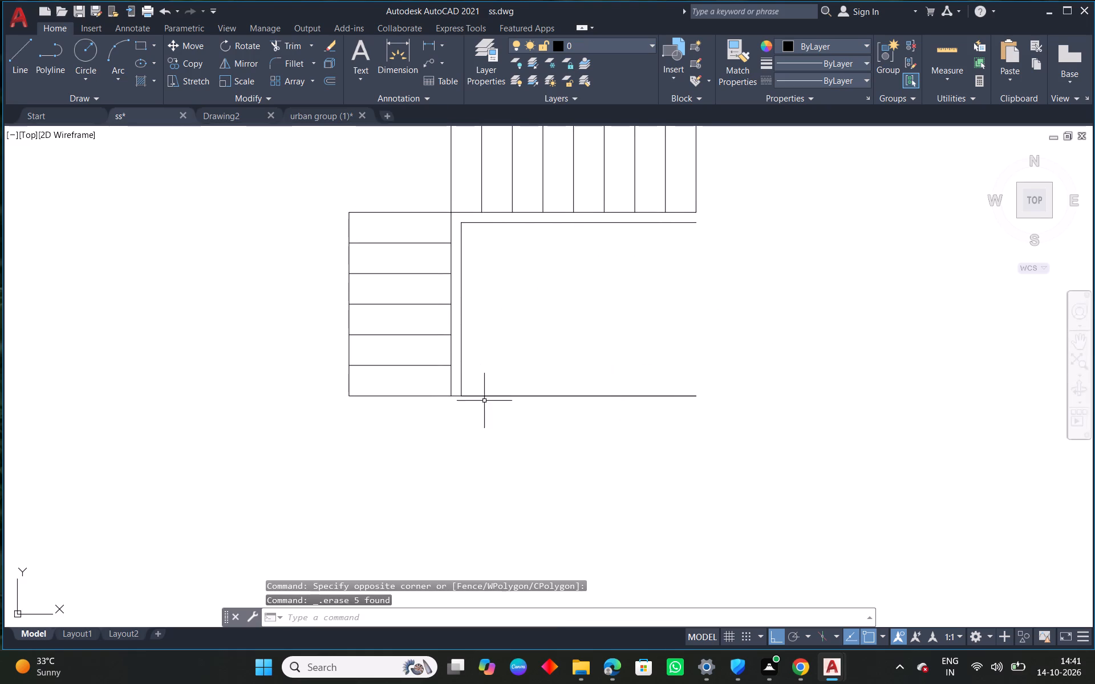
Offset the enclosure's bottom line by 0.1 toward its inside.
type("O")
key("space")
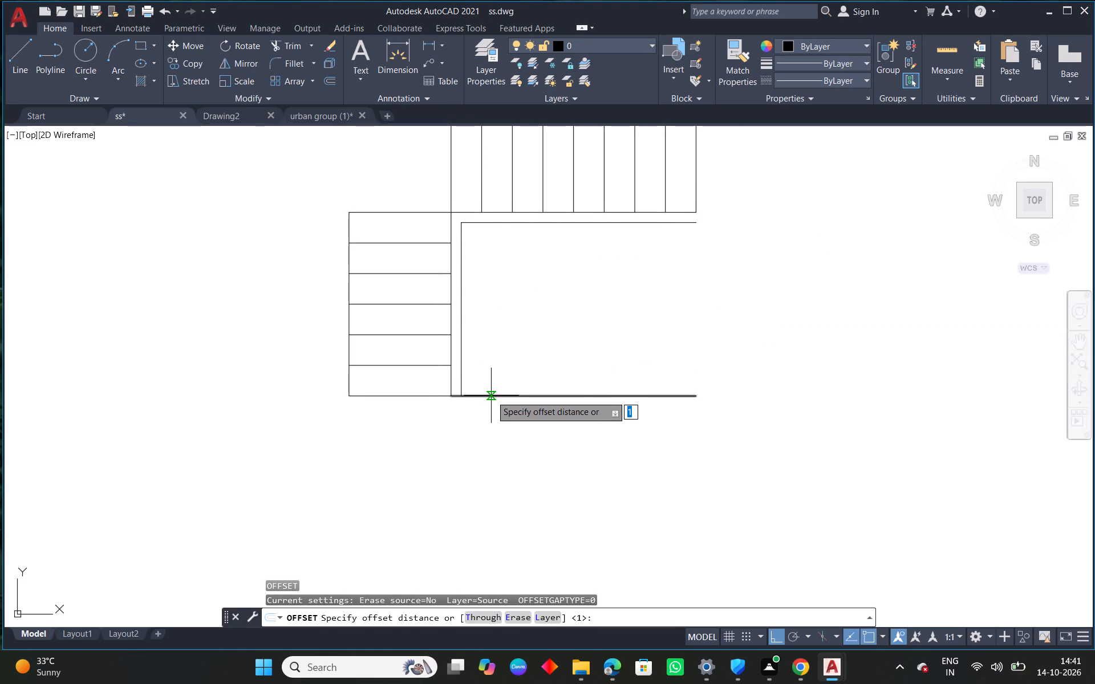
type("0.")
key("1")
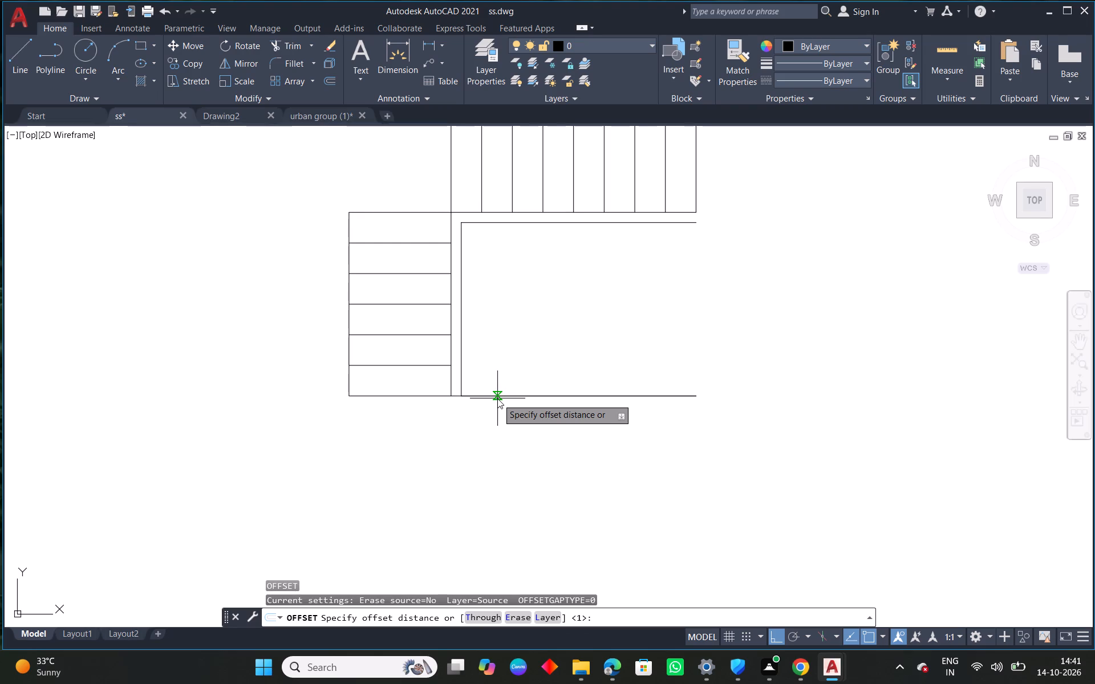
key("Return")
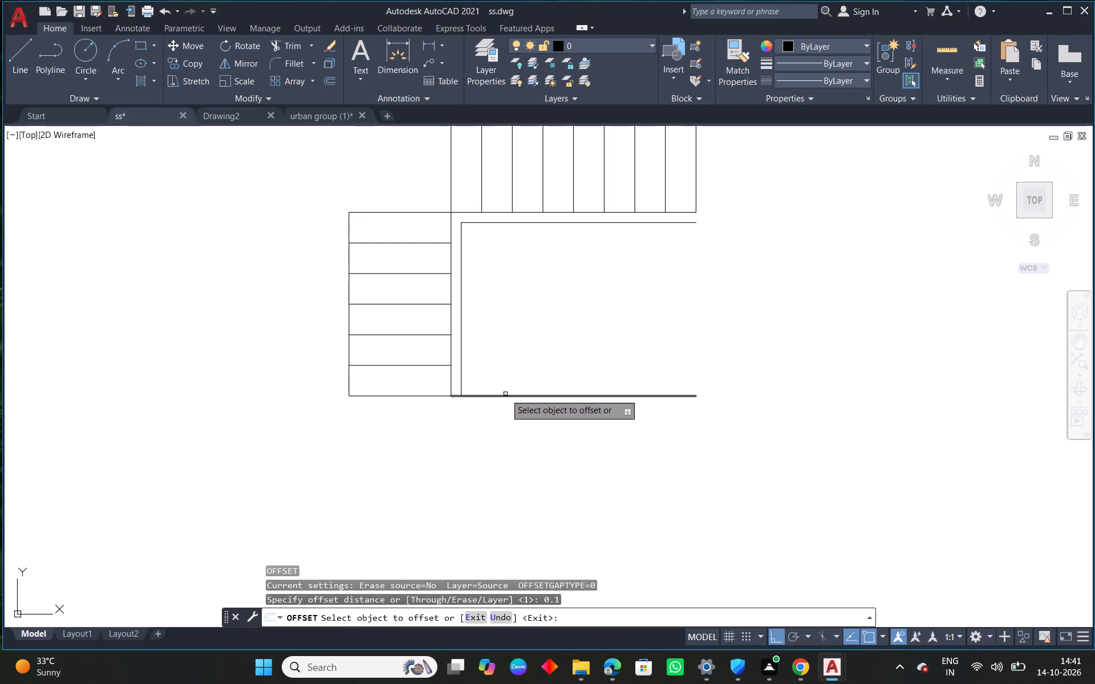
left_click_drag(505, 394, 508, 386)
left_click(514, 368)
right_click(514, 359)
left_click(566, 370)
key("Escape")
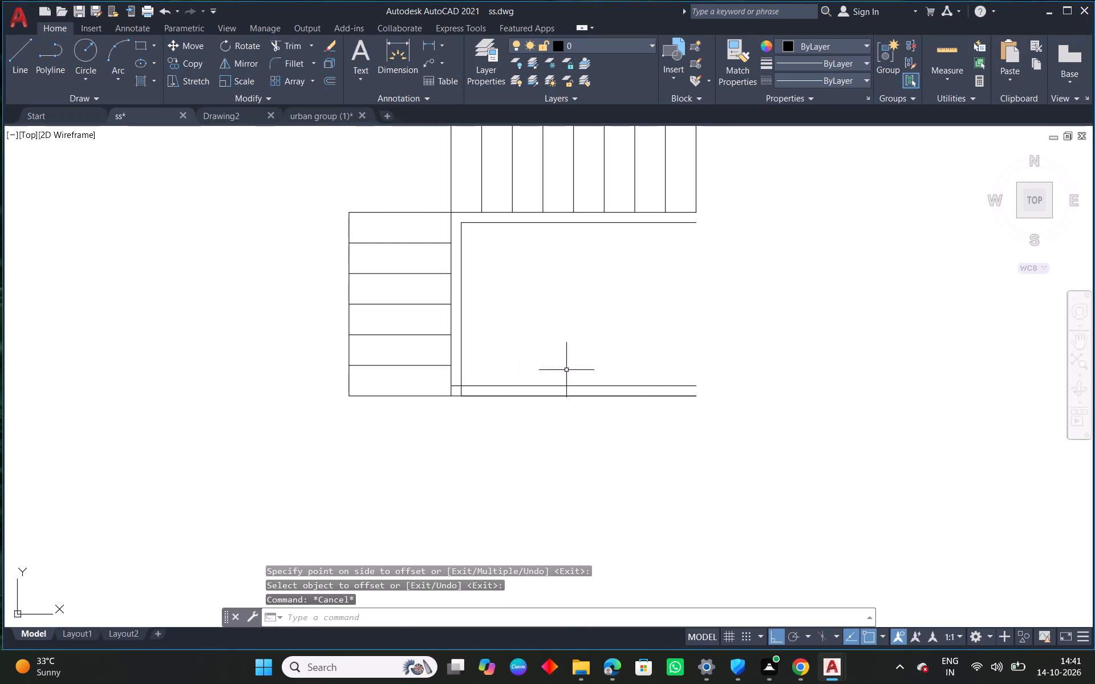
Fillet the new inner bottom line with the enclosure's inner vertical line to form a sharp corner.
type("F")
key("space")
left_click(490, 385)
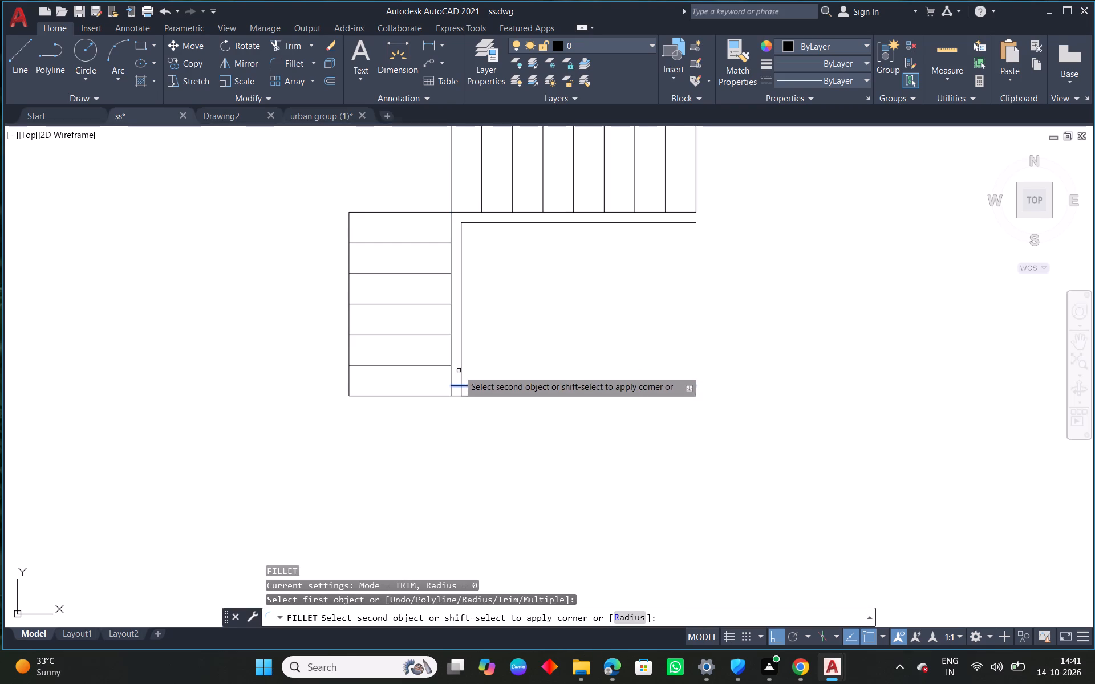
left_click(461, 369)
key("Escape")
Delete the overlapping outer bottom line and fillet the remaining one with the outer vertical line to form a sharp corner.
left_click(482, 394)
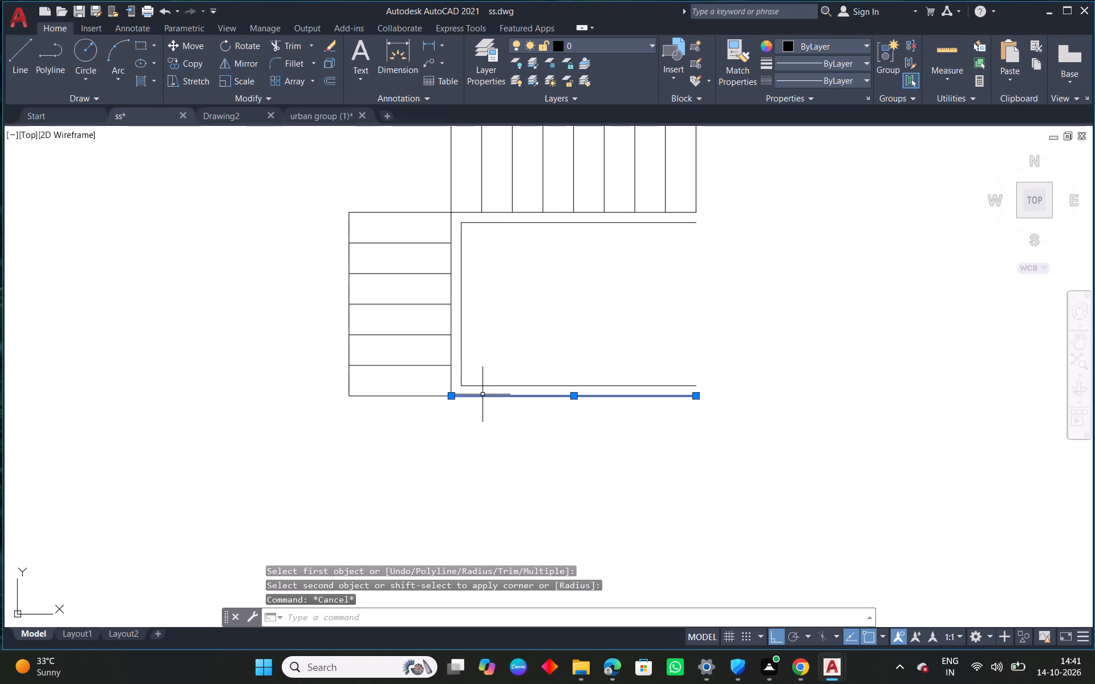
key("Delete")
key("Escape")
type("F")
key("space")
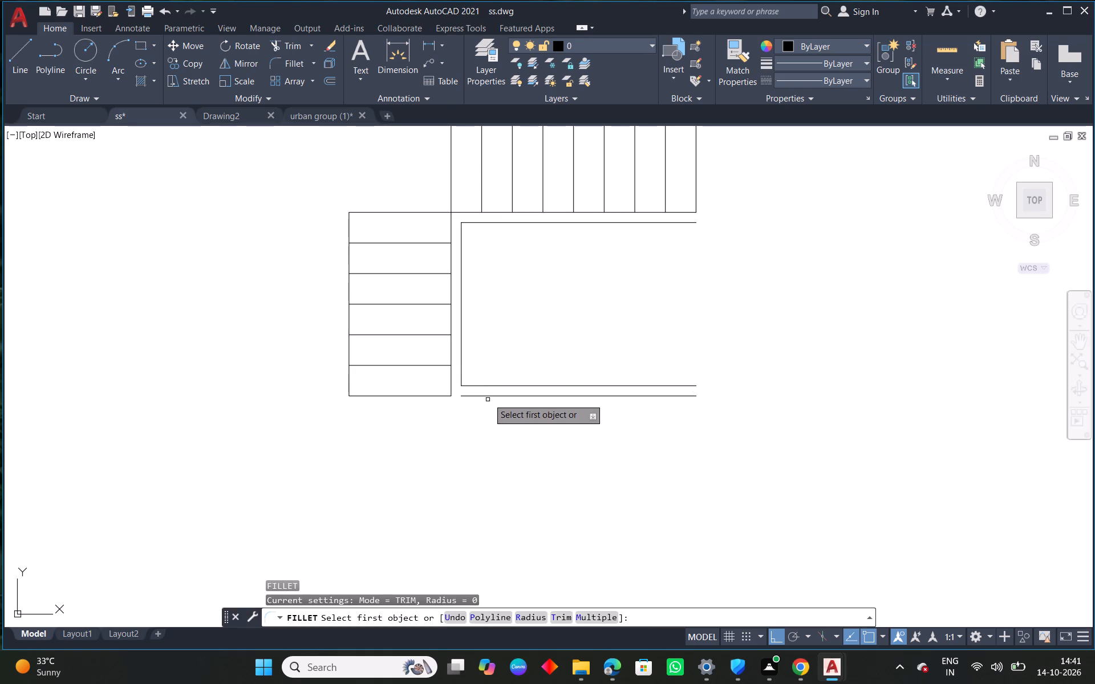
left_click(490, 397)
left_click(449, 392)
key("Escape")
Move the first flight's nine vertical tread lines sideways so the first stands midway between the enclosure's two vertical lines.
scroll(505, 301, "down", 1)
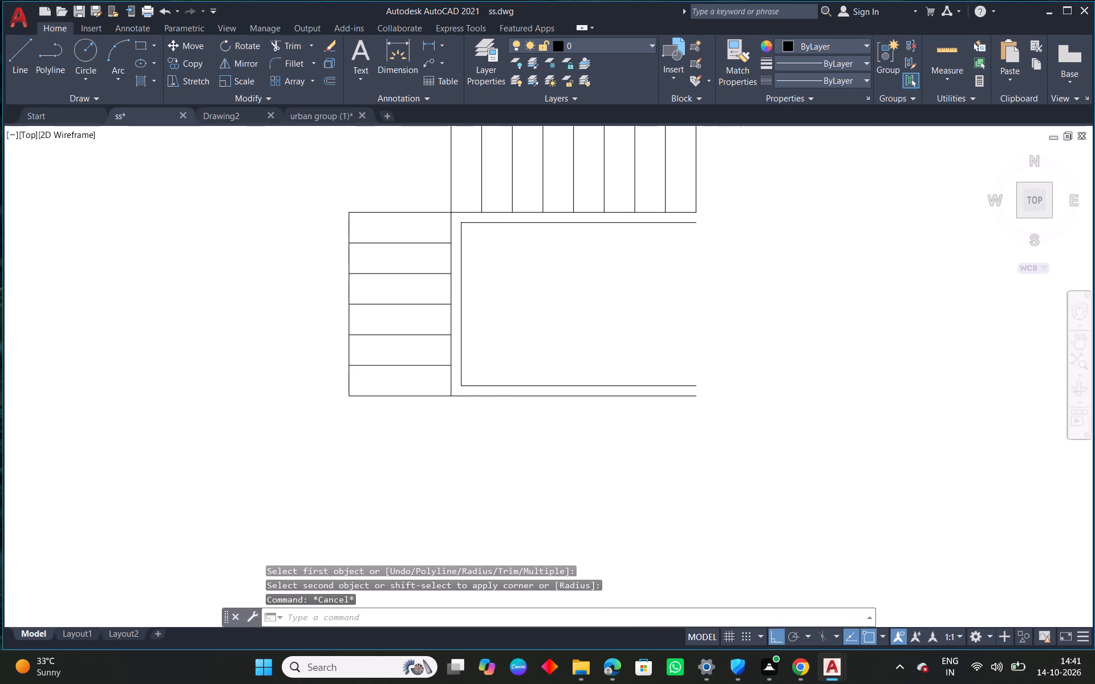
scroll(505, 301, "down", 1)
middle_click_drag(499, 406, 565, 393)
scroll(584, 341, "up", 2)
scroll(582, 347, "down", 1)
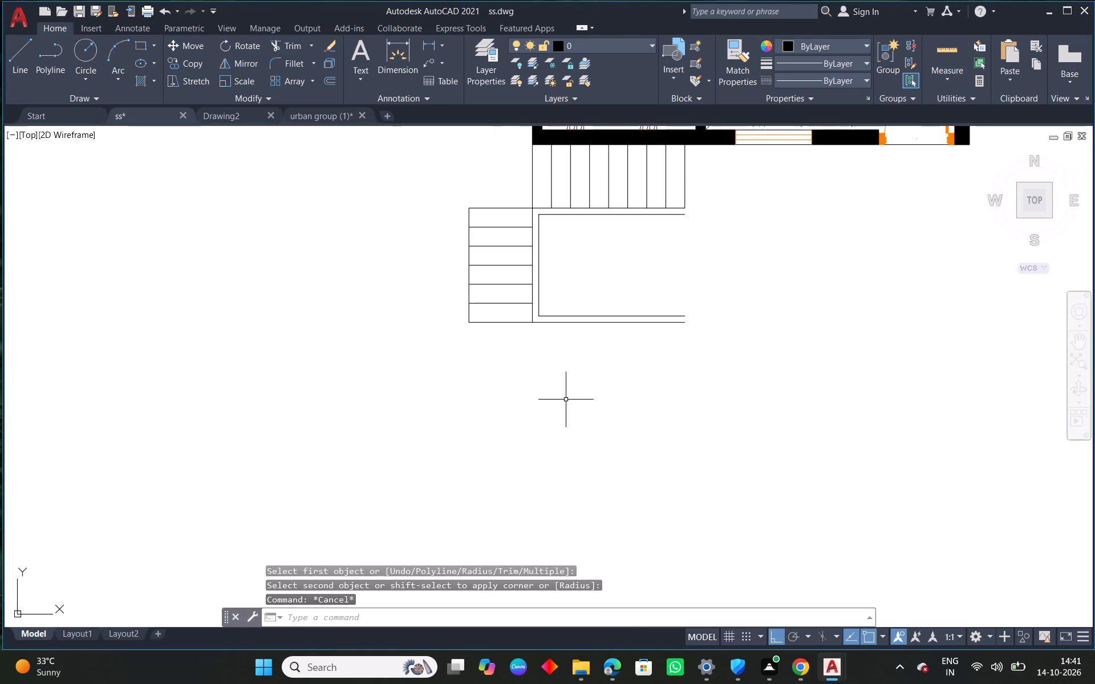
key("Escape")
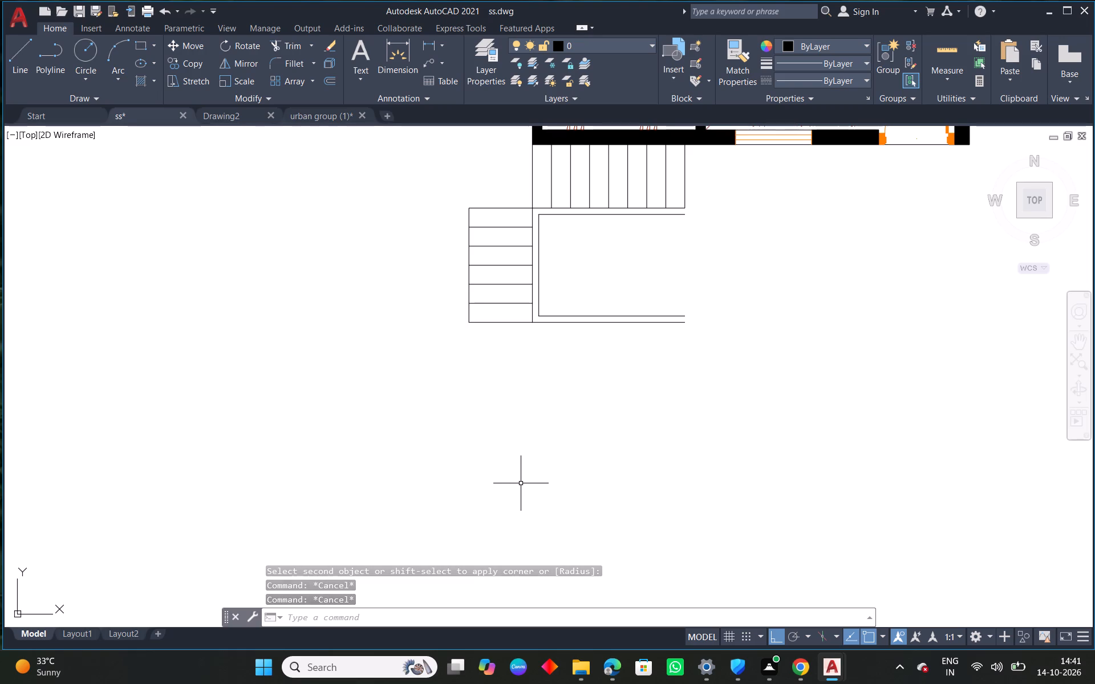
middle_click_drag(631, 397, 601, 425)
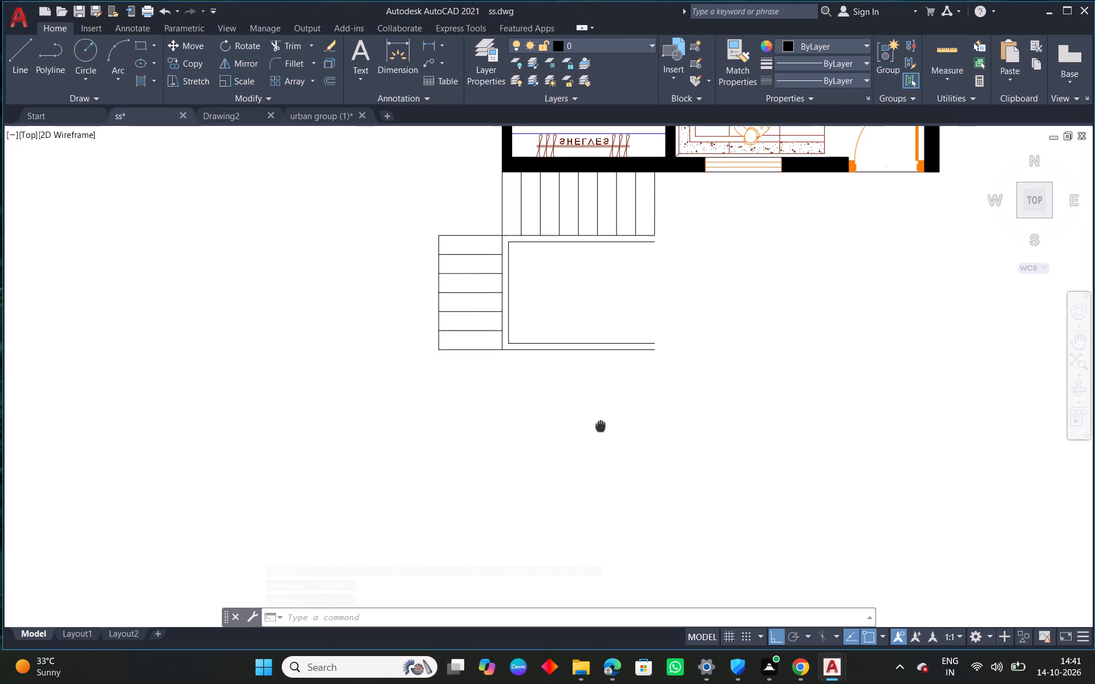
middle_click_drag(601, 425, 573, 463)
left_click(655, 241)
left_click(455, 234)
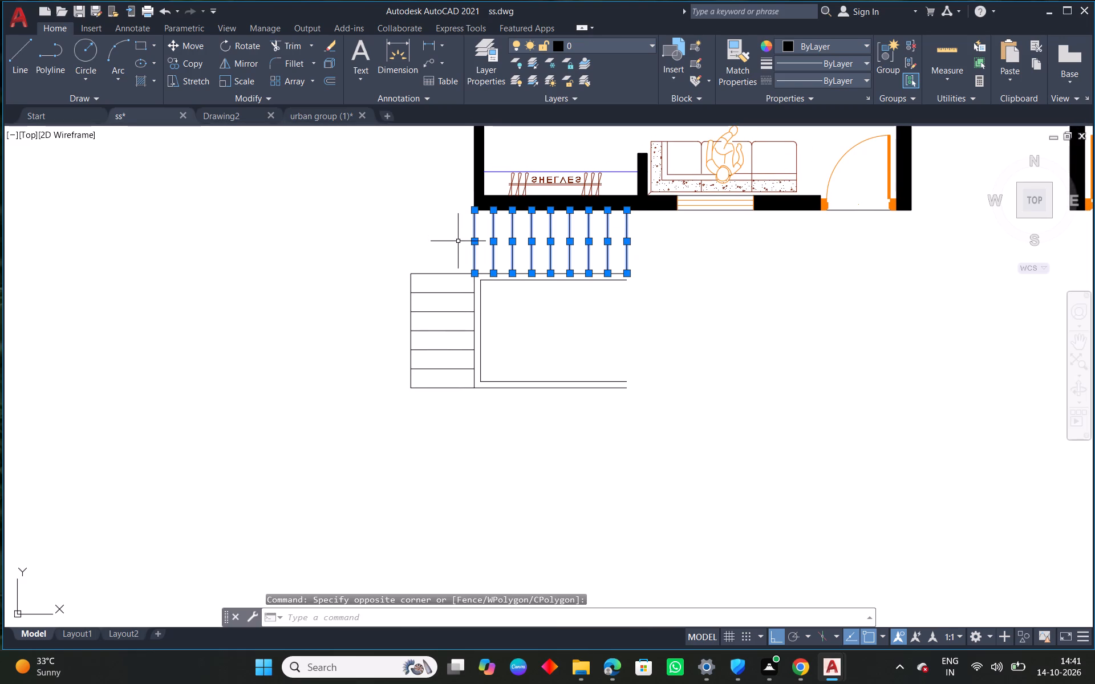
type("M")
key("space")
scroll(511, 289, "up", 3)
scroll(372, 227, "up", 2)
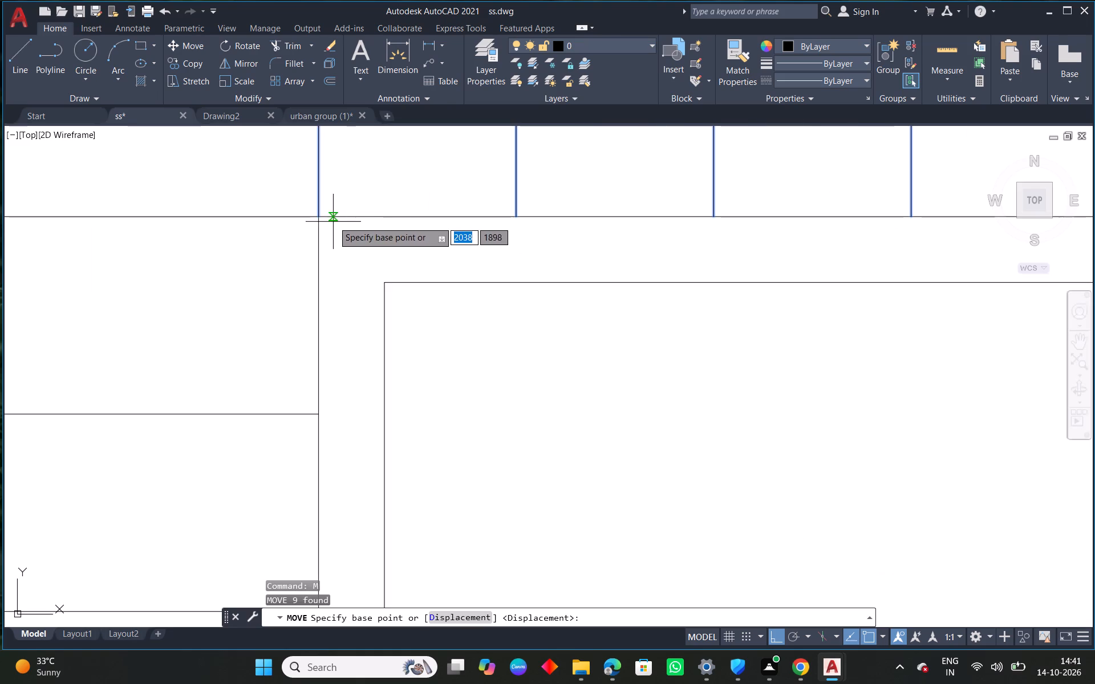
left_click(319, 216)
left_click(353, 217)
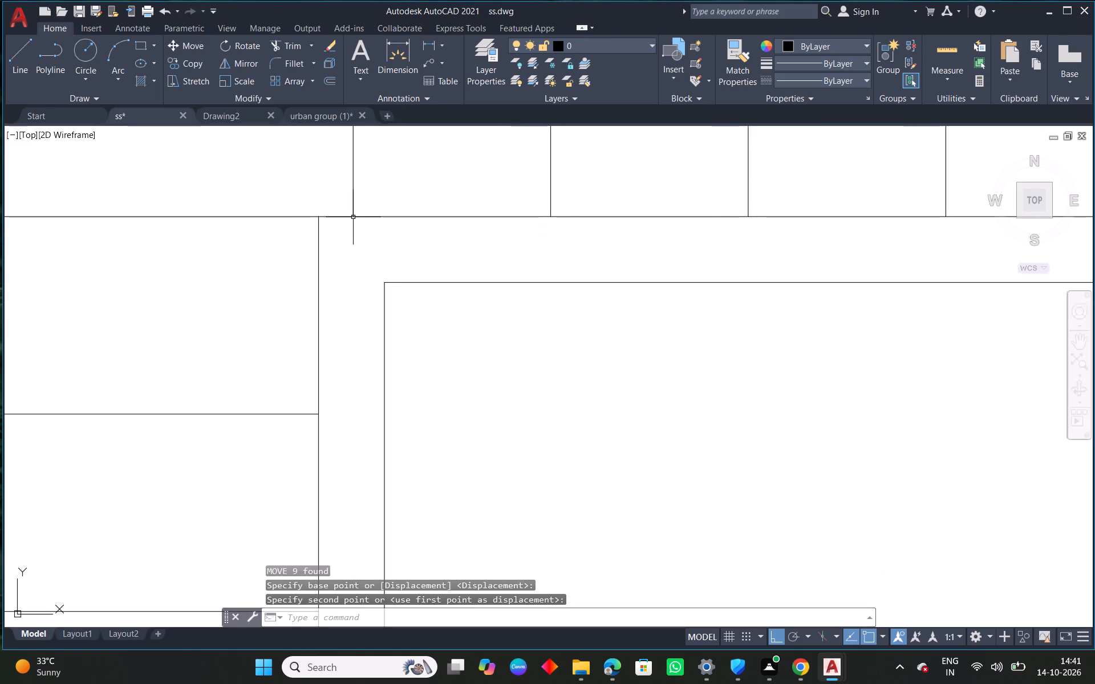
key("Escape")
Fillet the first flight's lower edge line with its last tread line at the far end to close the corner.
scroll(420, 259, "down", 4)
middle_click(519, 434)
scroll(518, 430, "down", 1)
scroll(620, 292, "up", 2)
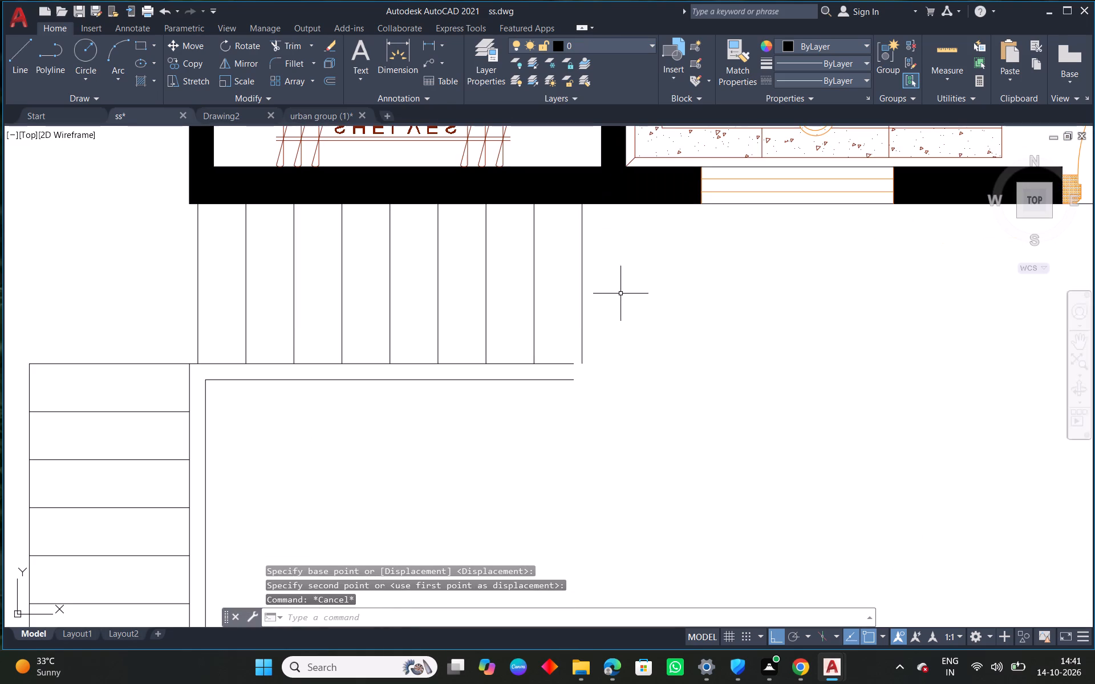
key("f")
key("space")
left_click(563, 363)
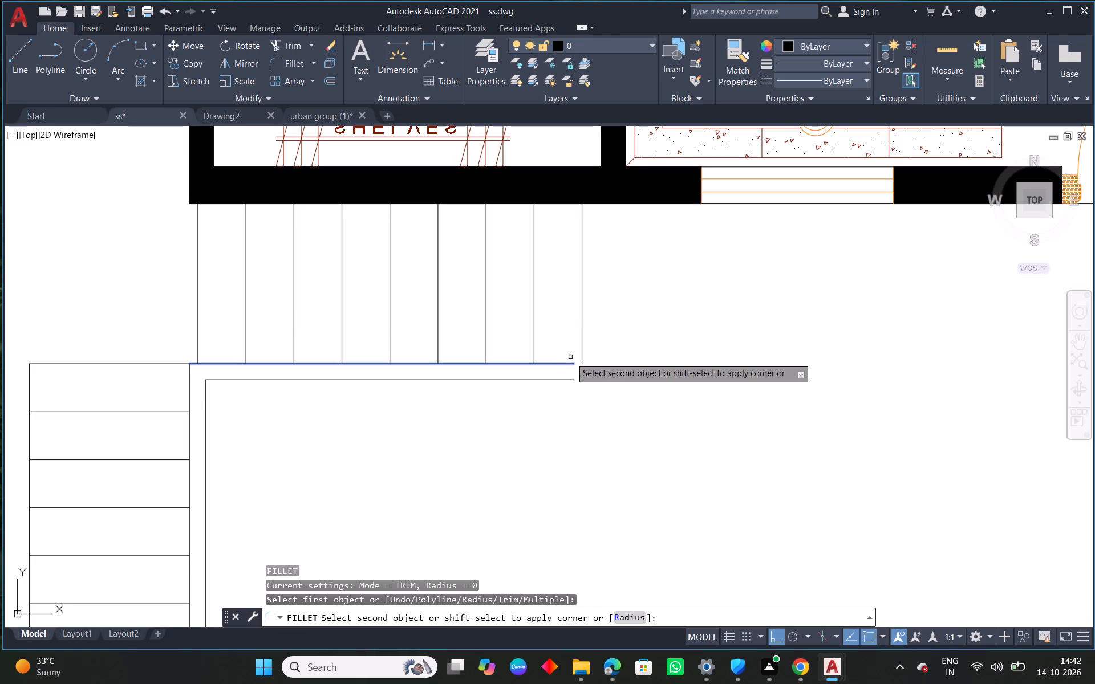
left_click(581, 347)
key("Escape")
Copy the first flight's nine vertical tread lines straight down about 3 units, just below the enclosure's outer bottom line.
left_click_drag(644, 294, 598, 294)
left_click(146, 282)
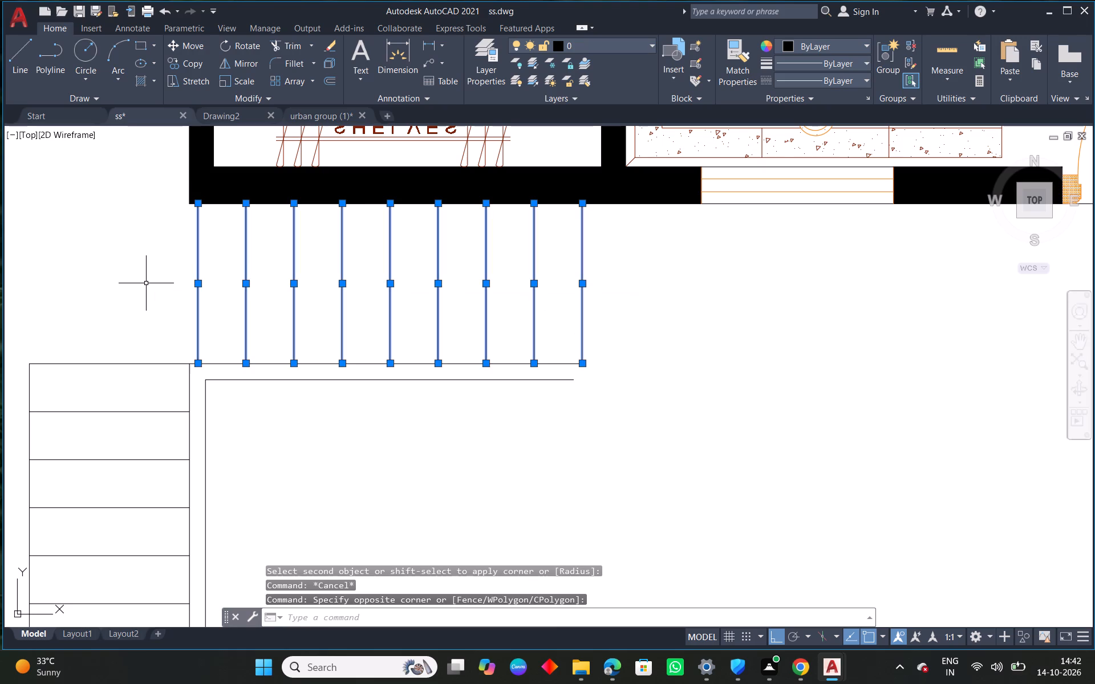
key("c")
key("o")
key("space")
middle_click_drag(321, 323, 394, 203)
scroll(387, 221, "down", 1)
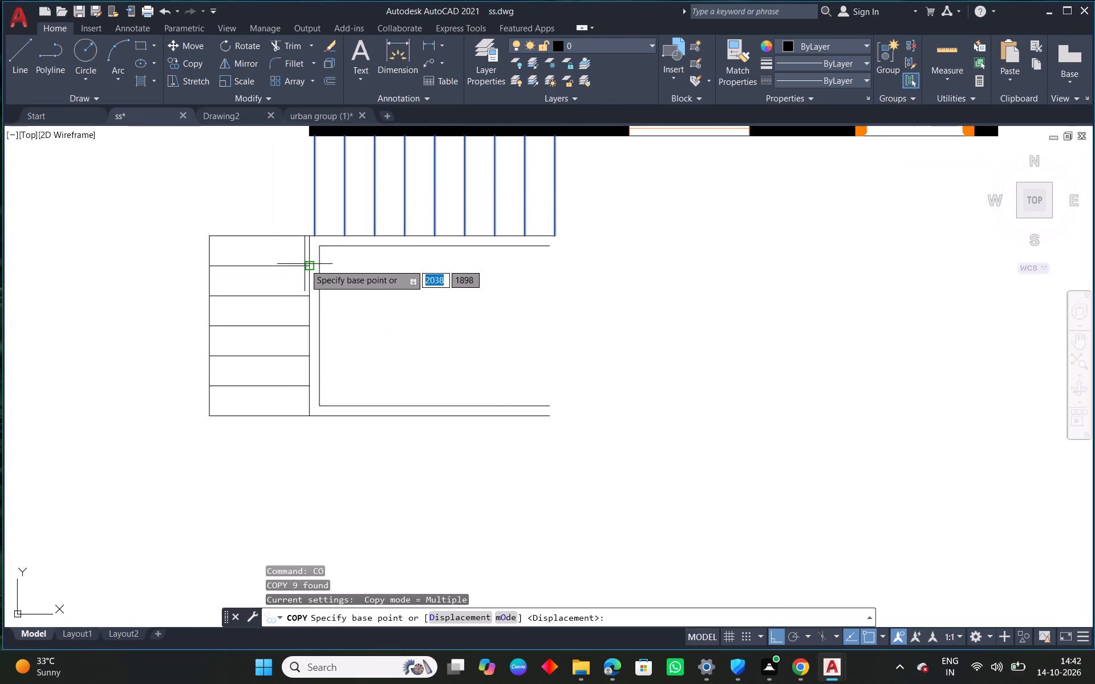
scroll(305, 258, "up", 2)
left_click(330, 200)
scroll(316, 363, "down", 2)
middle_click_drag(322, 374, 323, 217)
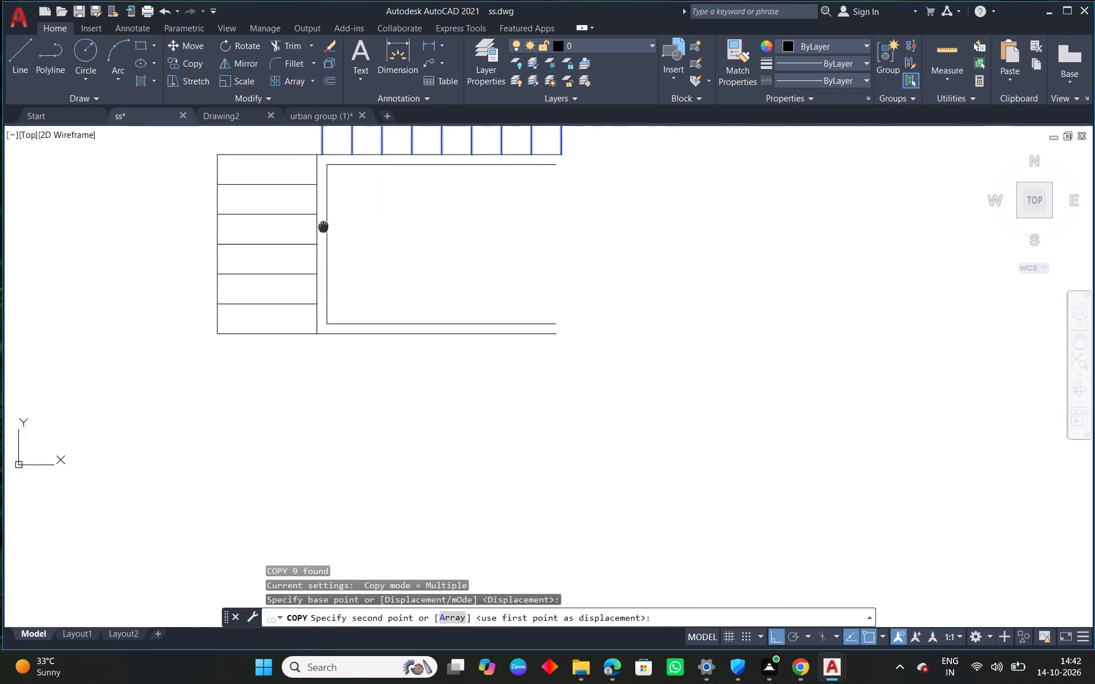
middle_click_drag(323, 217, 325, 181)
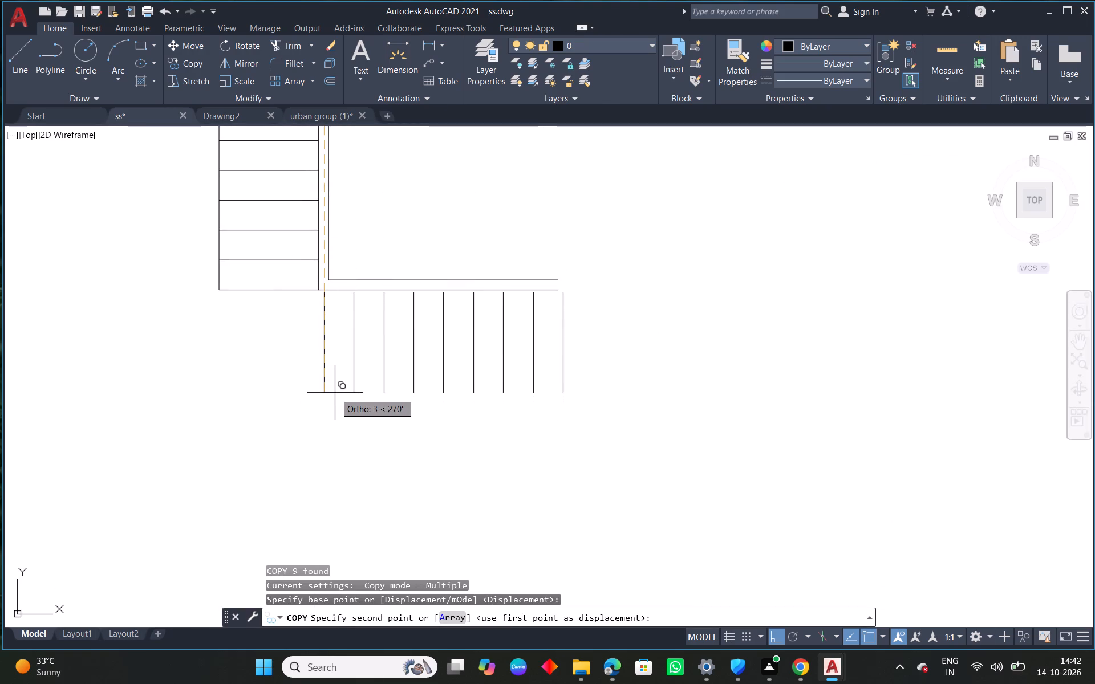
left_click(336, 390)
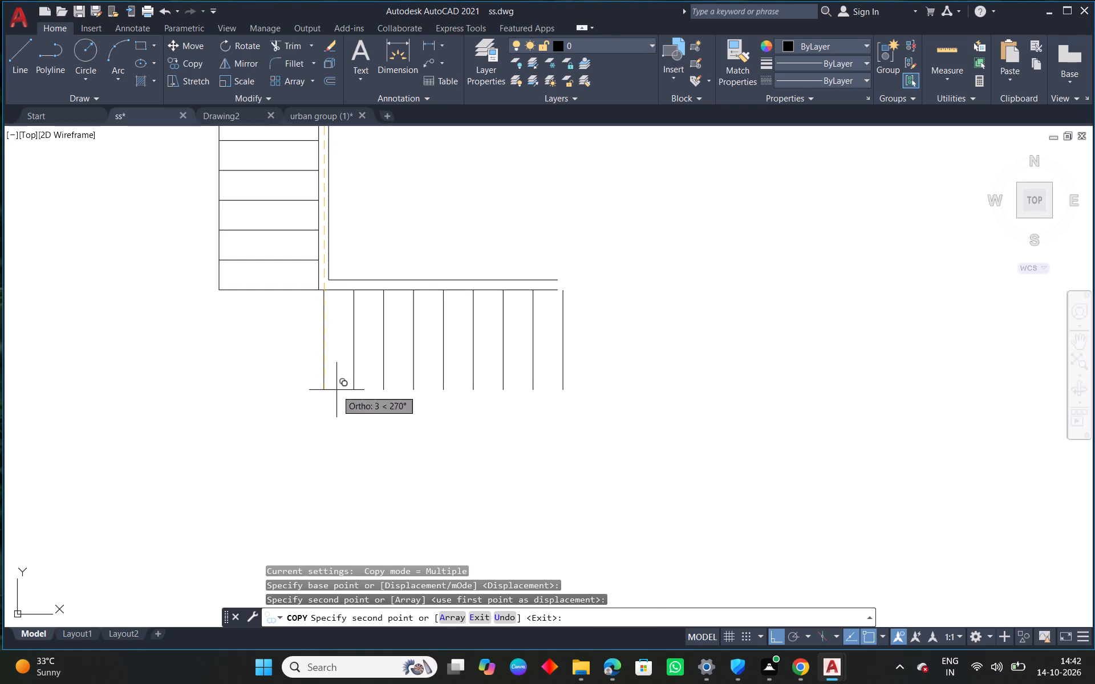
key("Escape")
Move the nine copied tread lines up so their top ends meet the enclosure's outer bottom line.
scroll(328, 295, "up", 4)
scroll(326, 319, "down", 2)
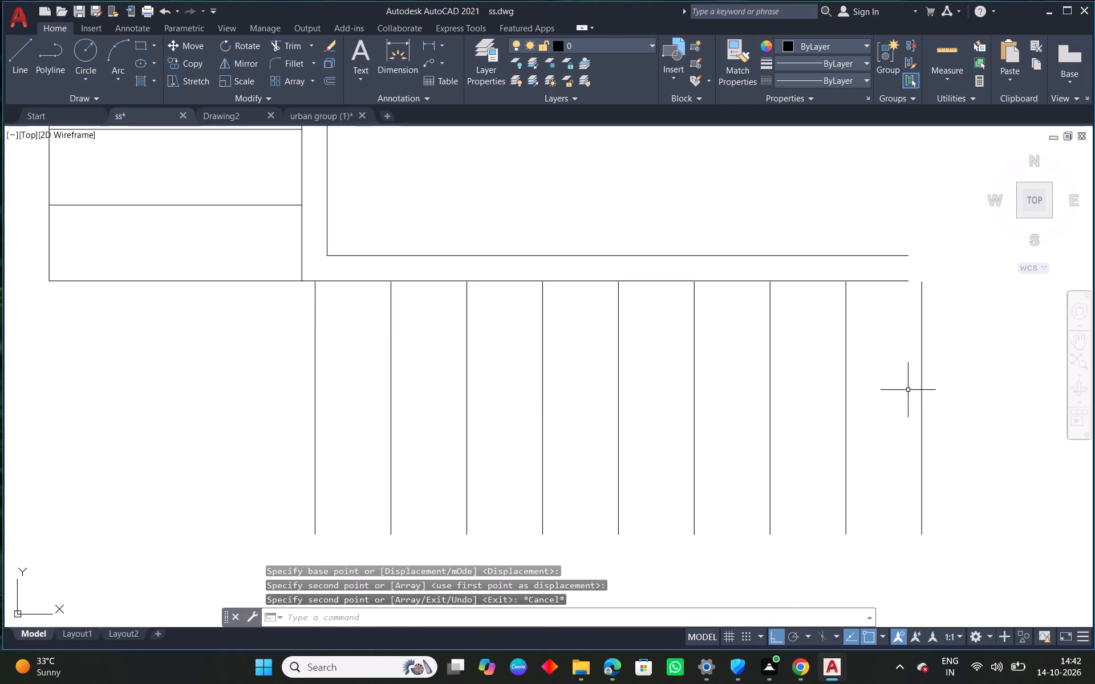
left_click_drag(945, 383, 931, 385)
left_click(267, 412)
type("M")
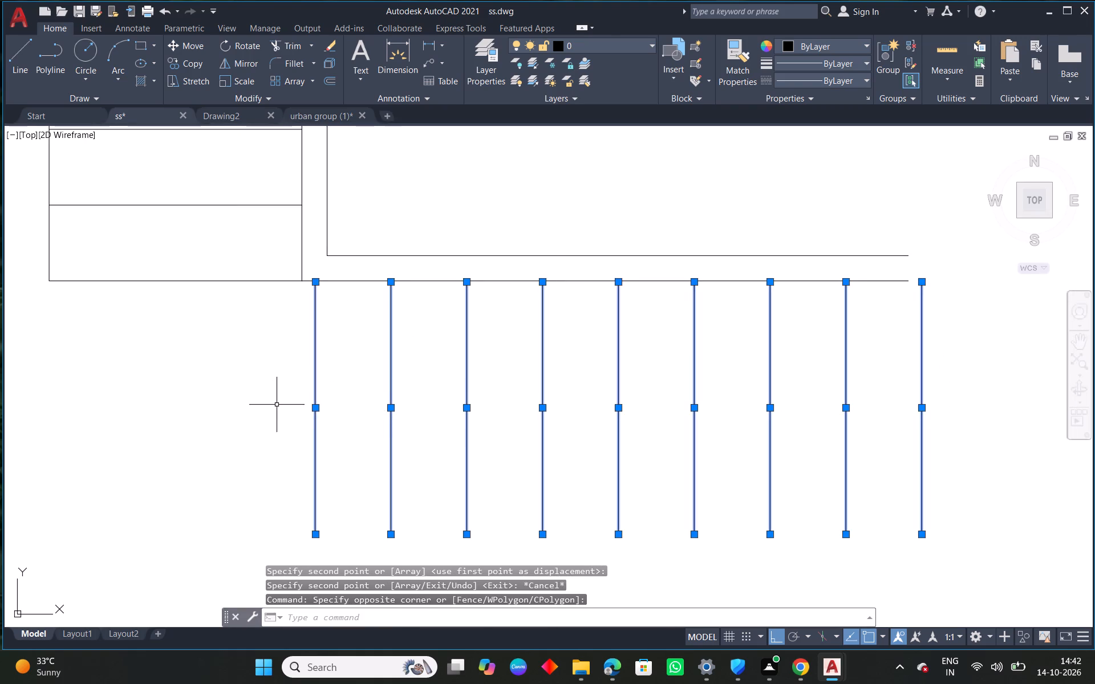
key("space")
scroll(290, 286, "up", 3)
scroll(387, 278, "up", 2)
left_click(374, 249)
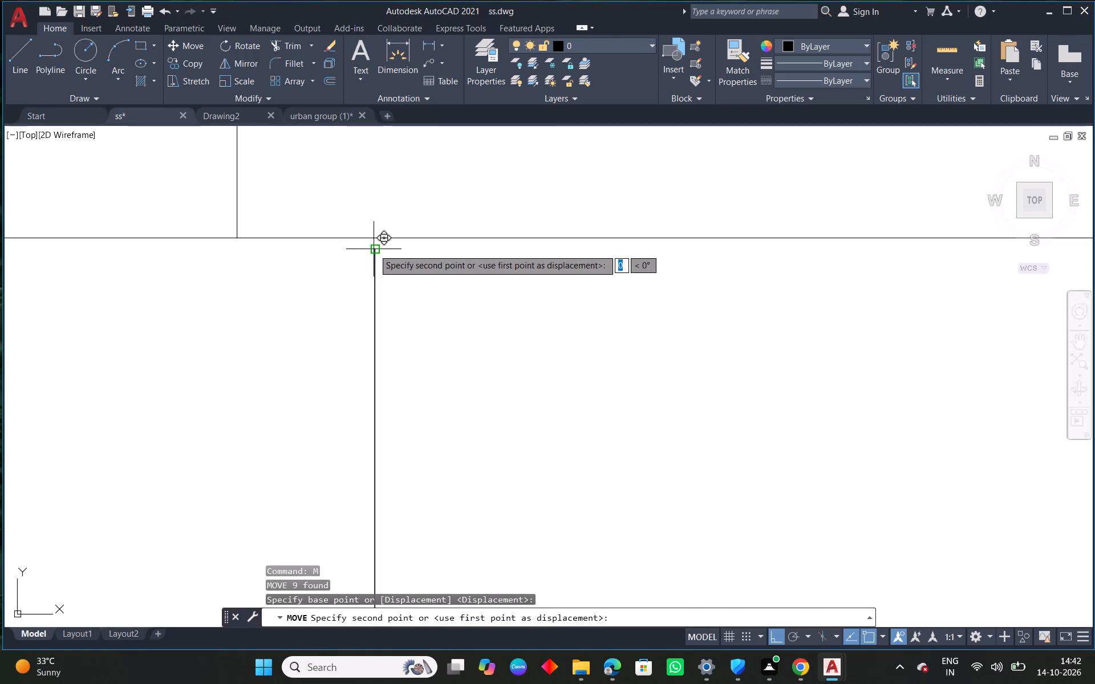
left_click(375, 237)
Fillet the enclosure's outer bottom line with the third flight's last tread line to form a sharp corner.
scroll(391, 276, "down", 7)
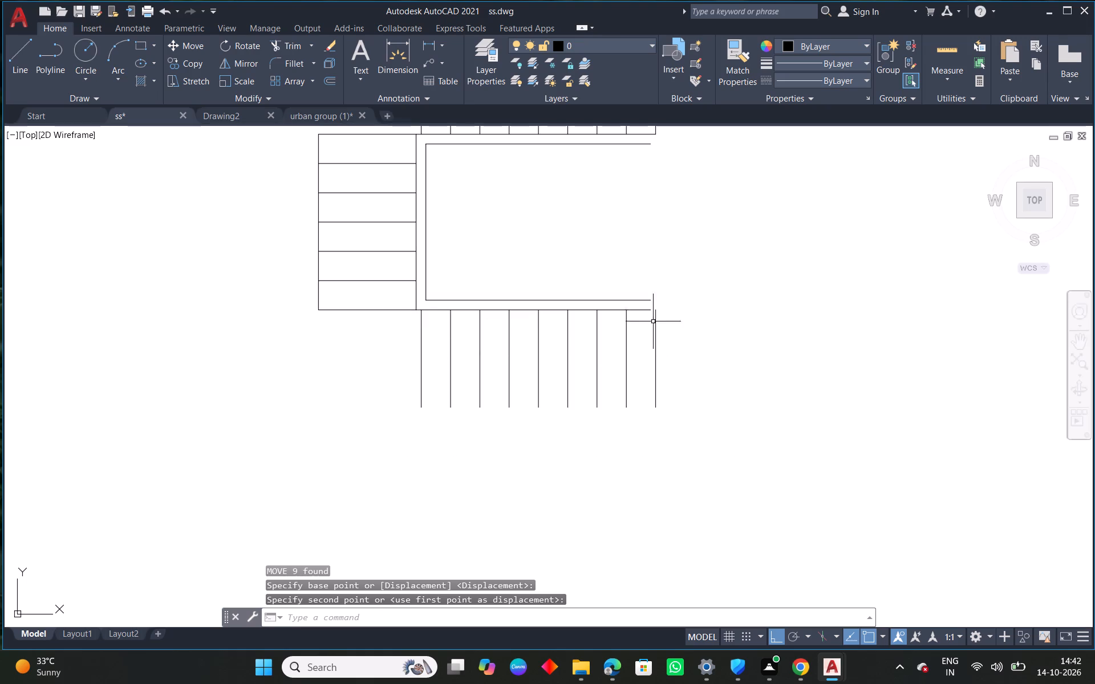
scroll(653, 312, "up", 2)
right_click(485, 166)
left_click(558, 191)
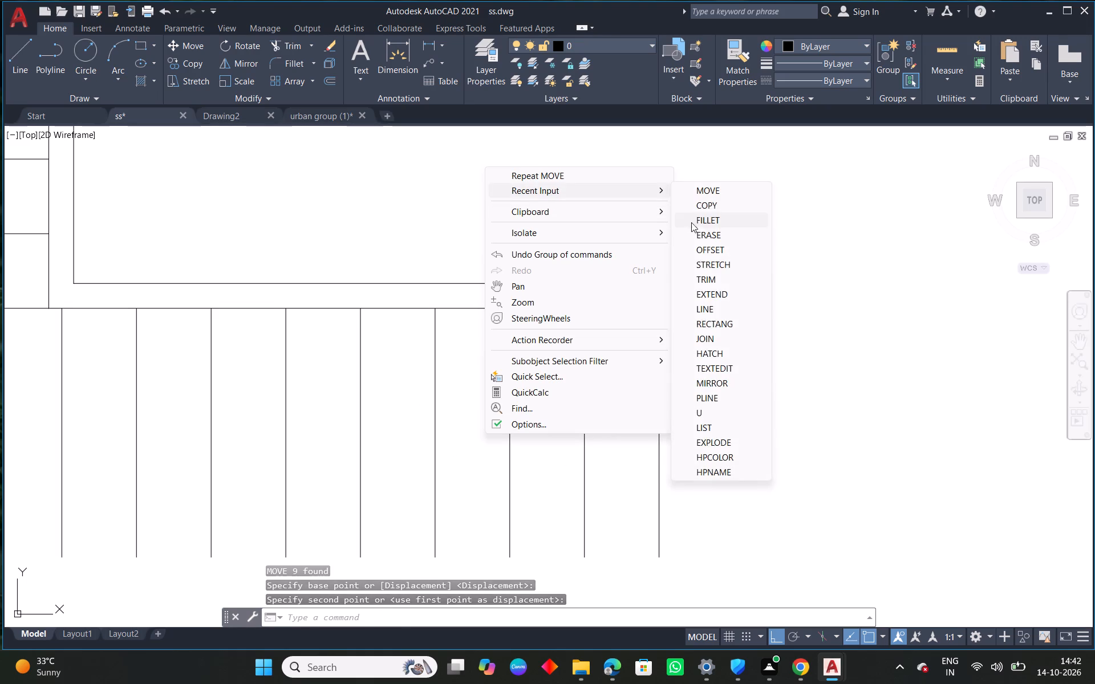
left_click(692, 223)
left_click(626, 309)
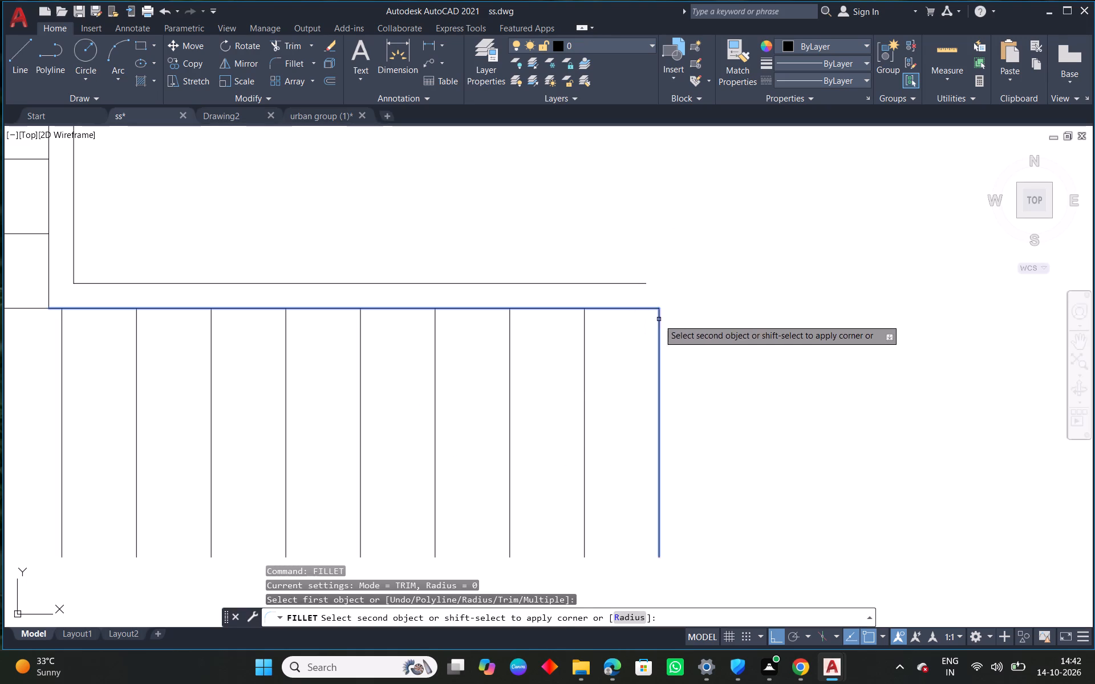
left_click(660, 320)
Fillet the enclosure's inner bottom line with the third flight's last tread line to close the double line's end.
scroll(613, 272, "down", 3)
scroll(592, 263, "up", 2)
right_click(558, 237)
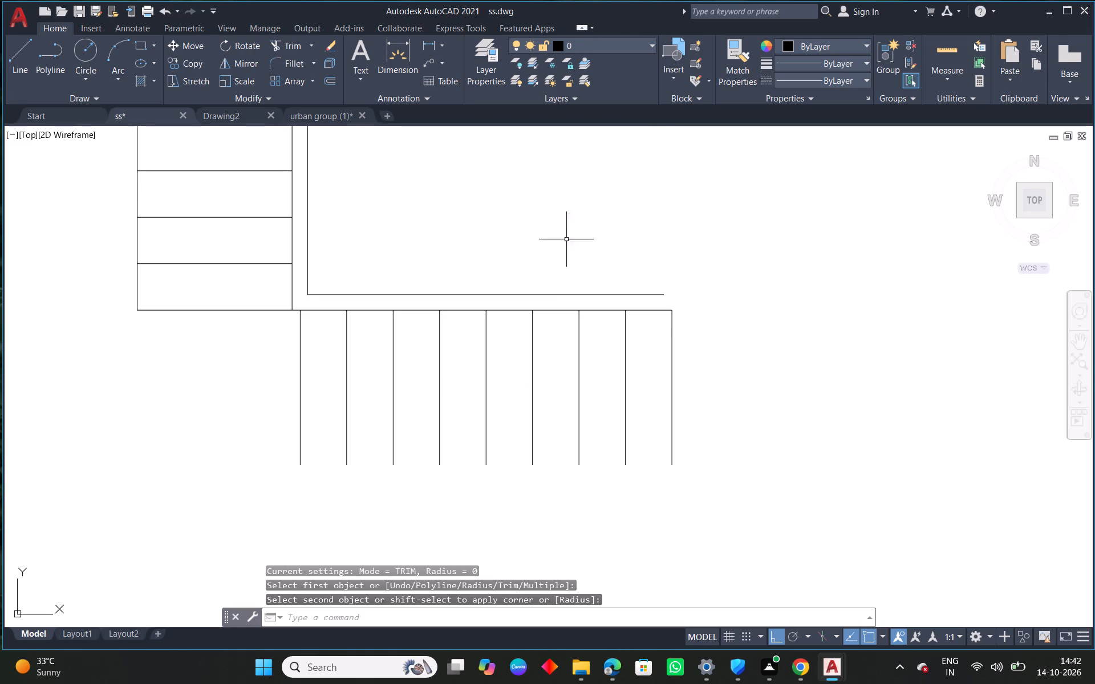
left_click(618, 247)
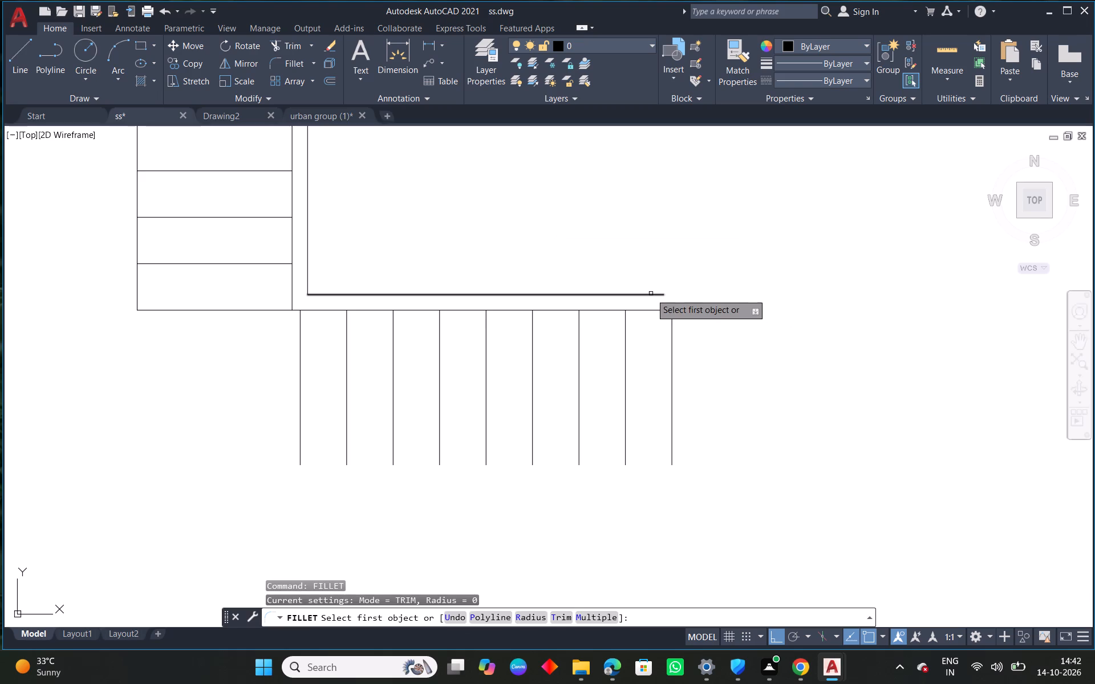
left_click(651, 294)
left_click(672, 343)
Draw a horizontal line along the lower ends of the third flight's treads, from the last tread to the first.
scroll(514, 349, "down", 1)
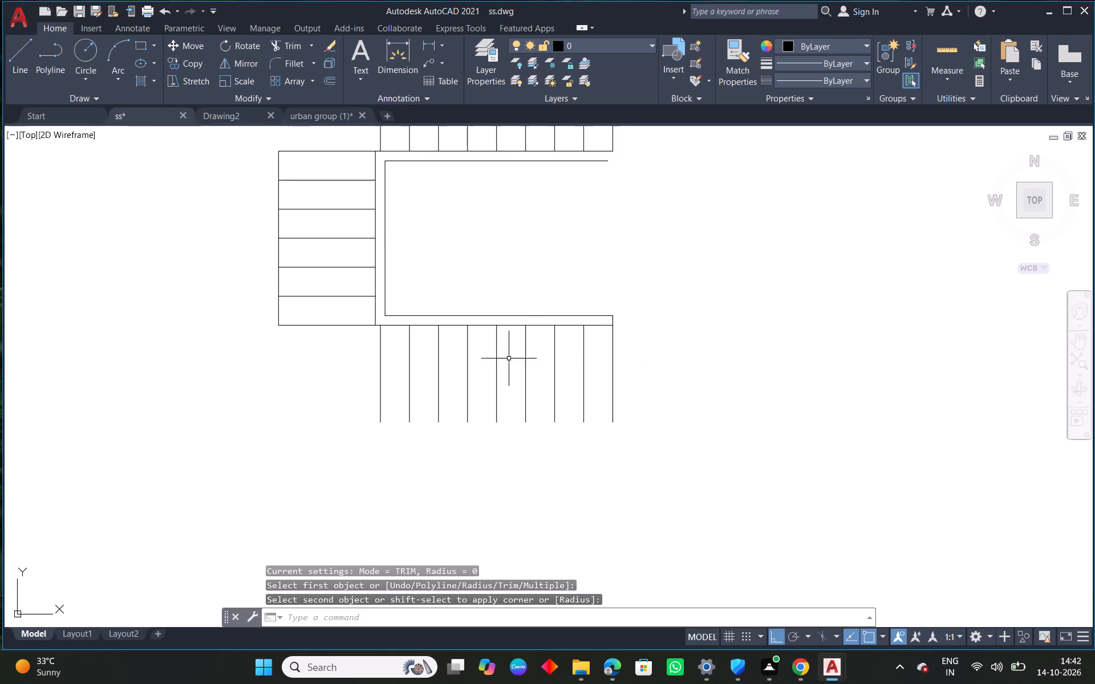
scroll(413, 404, "down", 1)
middle_click_drag(537, 432, 530, 400)
scroll(499, 376, "up", 2)
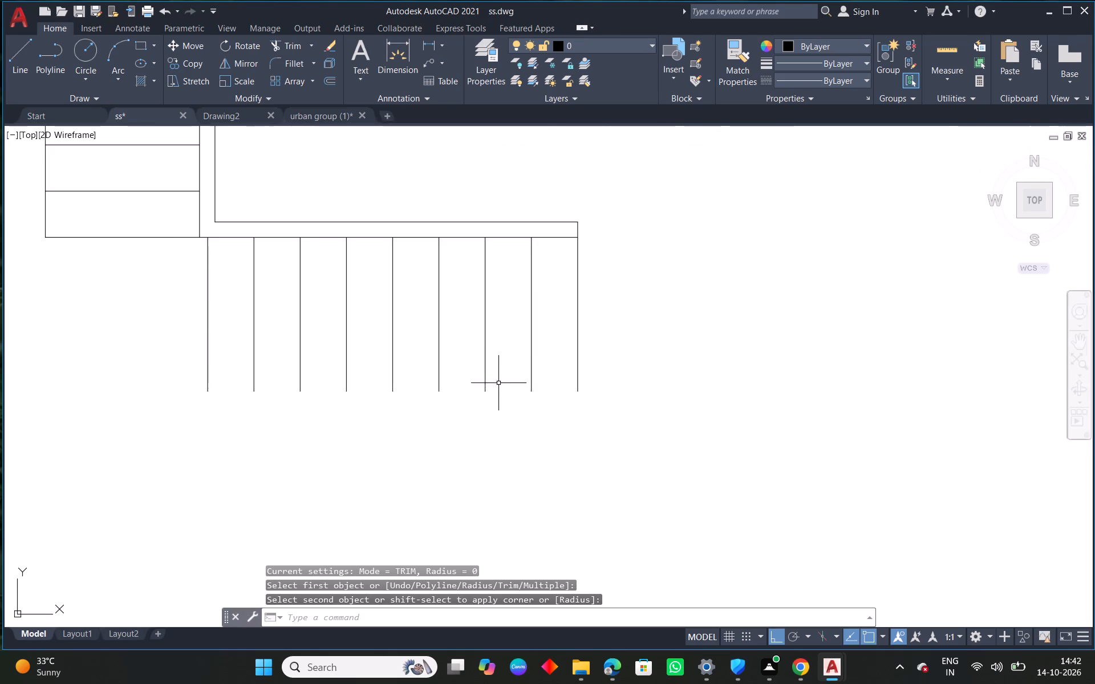
right_click(150, 237)
left_click(237, 264)
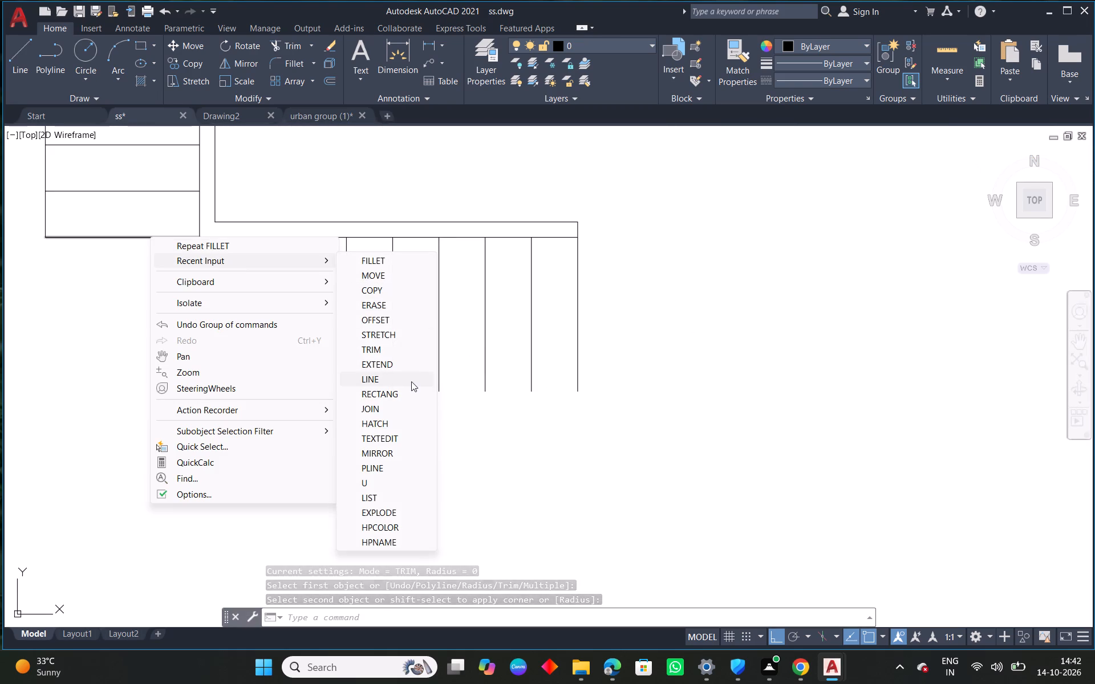
left_click(401, 381)
left_click(579, 393)
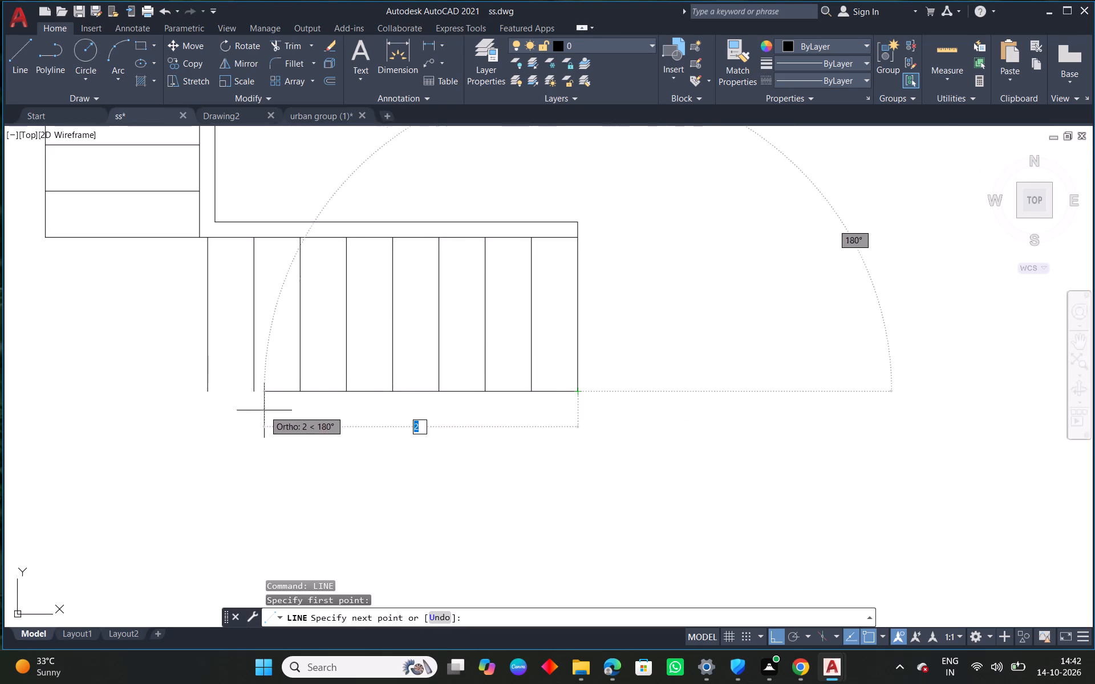
left_click(206, 396)
right_click(208, 393)
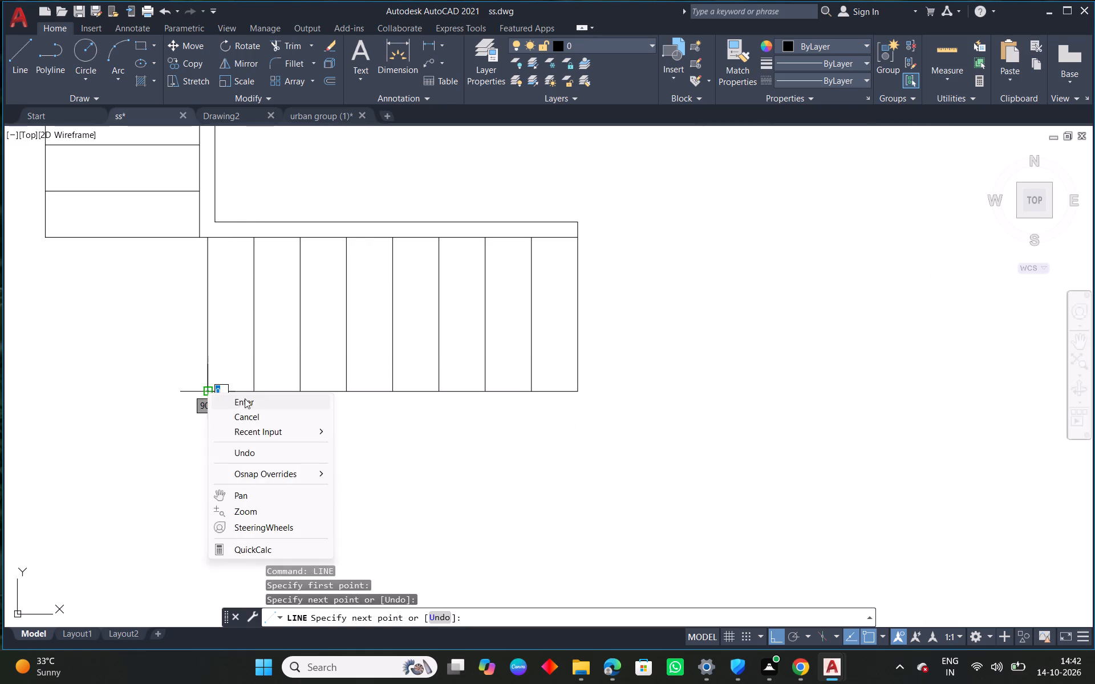
left_click(245, 398)
Fillet the third flight's bottom edge line with its first tread line at the sharp corner.
right_click(233, 323)
left_click(304, 352)
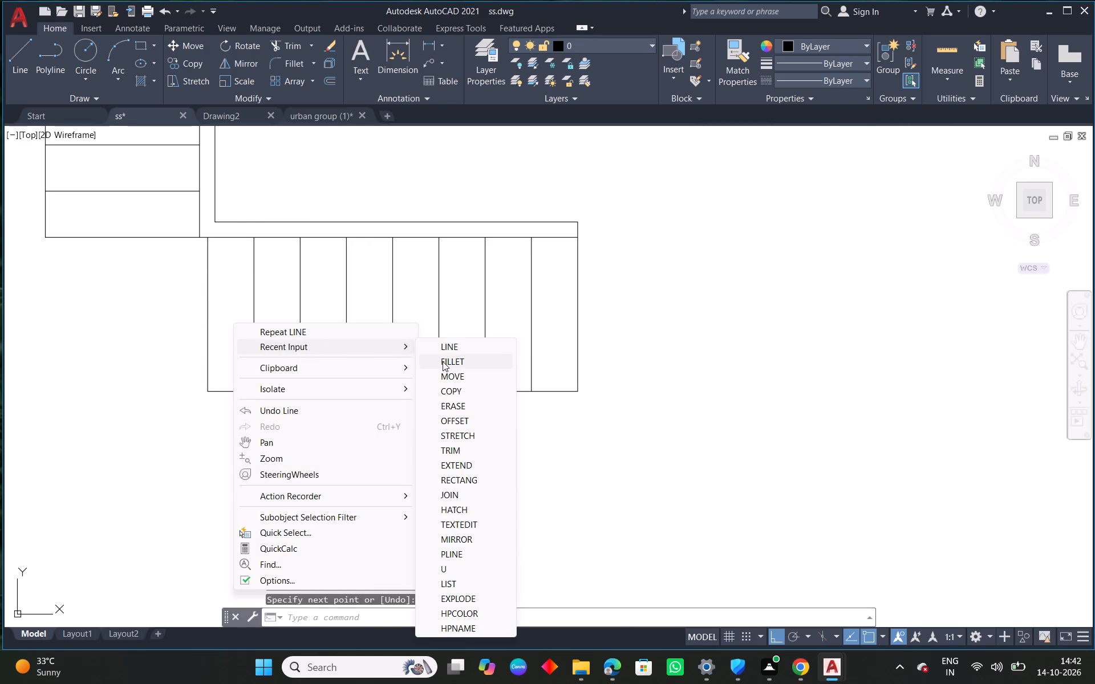
left_click(443, 361)
left_click(233, 390)
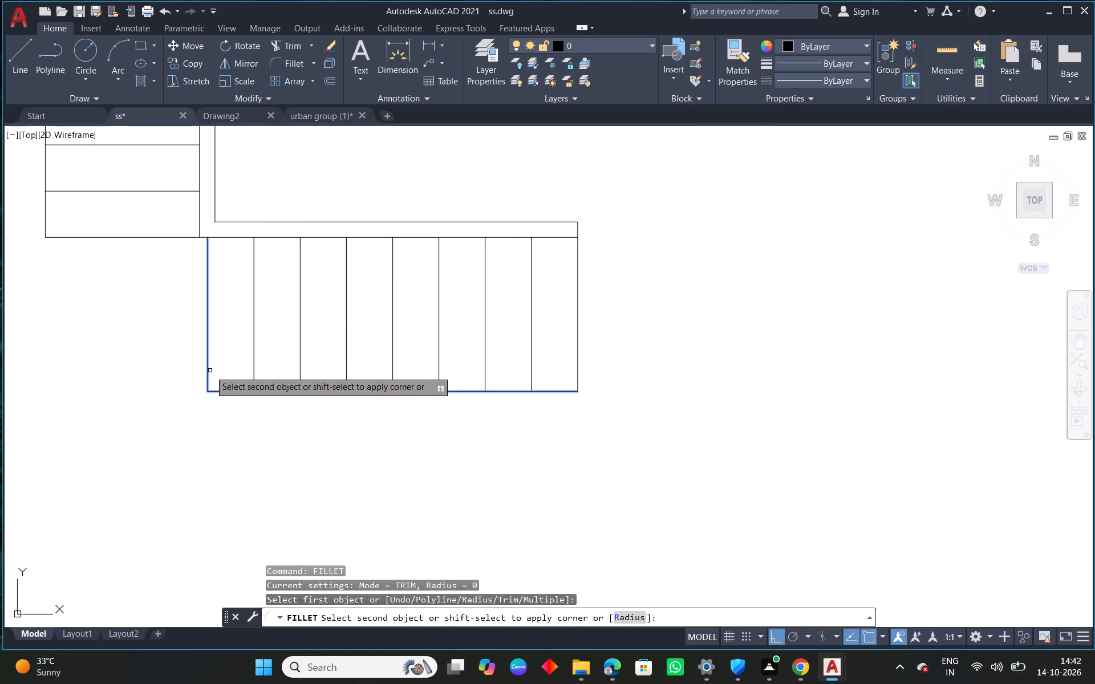
left_click(209, 370)
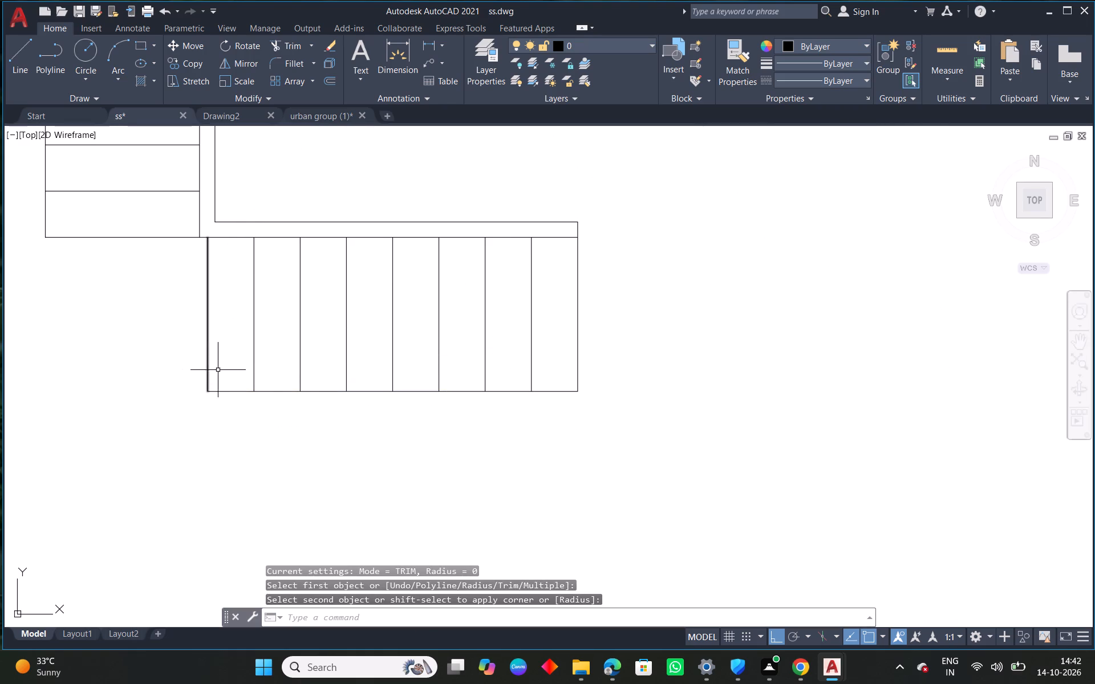
Outline the upper corner landing with lines from the flat's outer wall corner outward, then down to the side flight's upper outer corner.
scroll(314, 373, "down", 1)
scroll(461, 397, "down", 1)
middle_click_drag(533, 362, 472, 384)
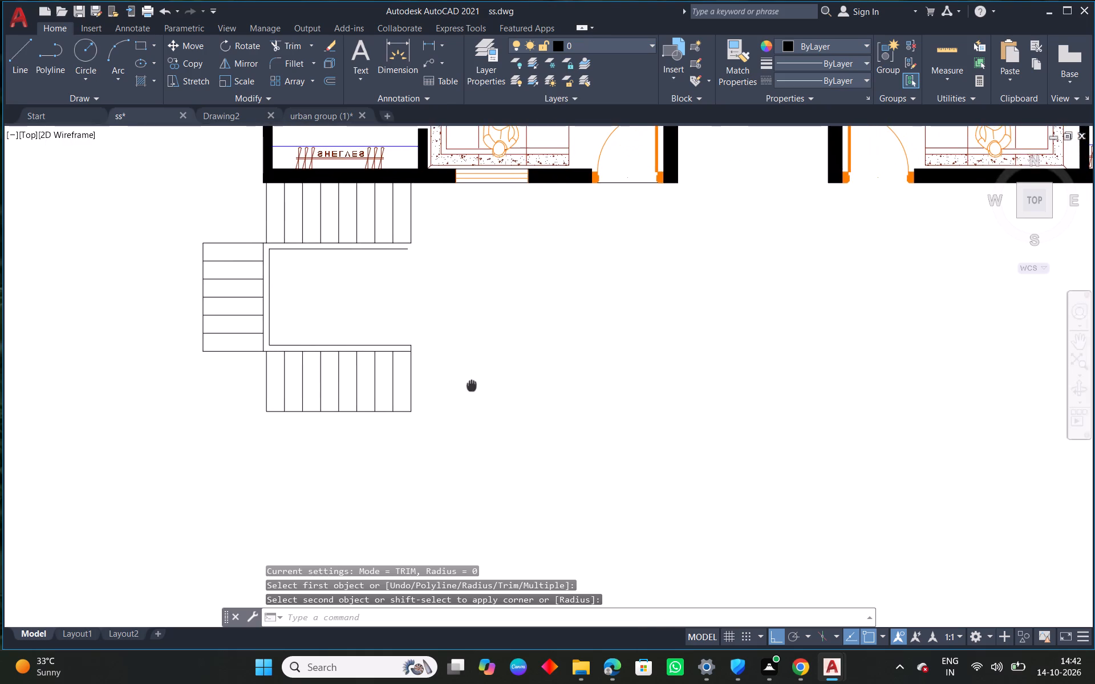
scroll(361, 301, "down", 1)
scroll(286, 313, "up", 2)
scroll(355, 310, "down", 1)
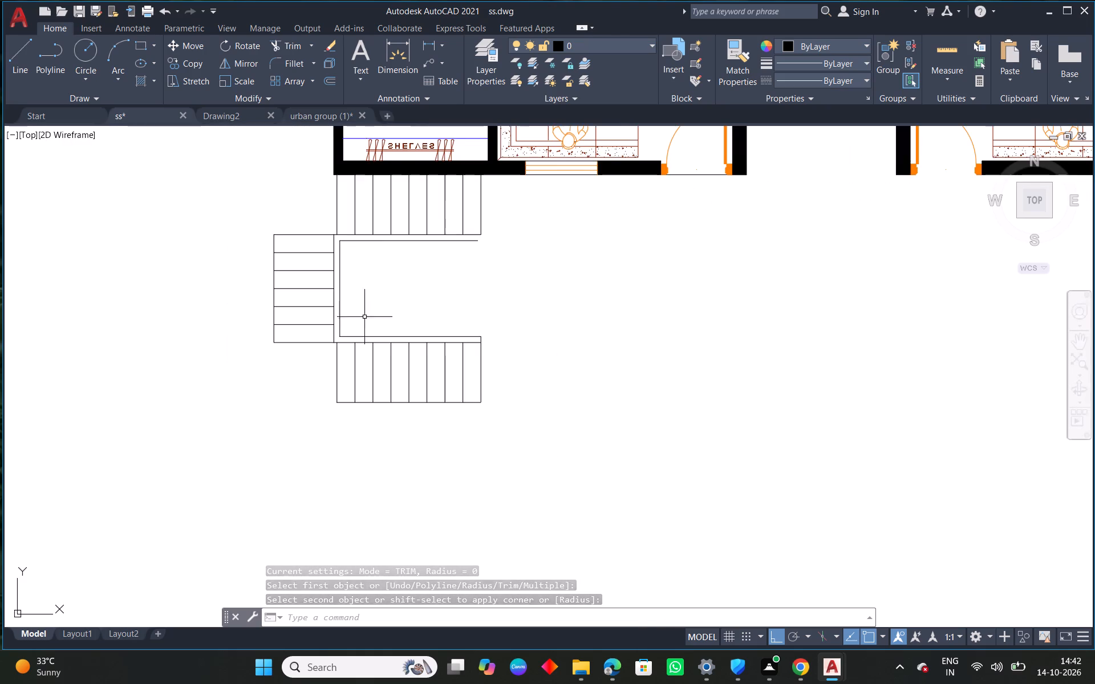
middle_click_drag(436, 350, 429, 373)
scroll(406, 351, "down", 1)
scroll(388, 273, "up", 2)
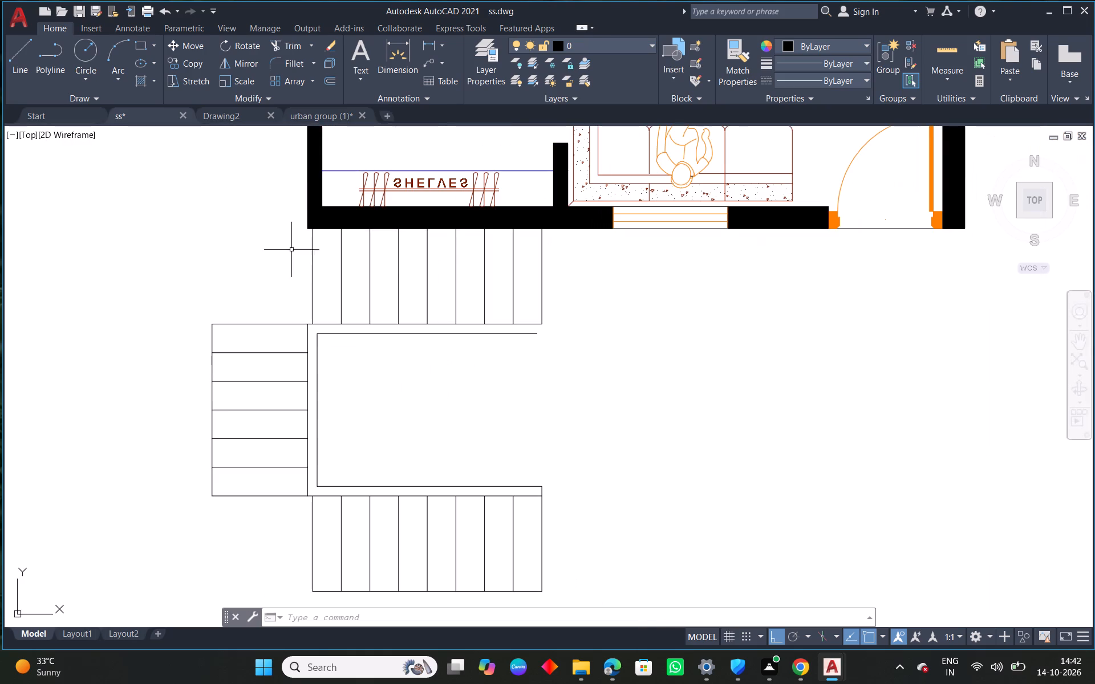
right_click(224, 240)
left_click(280, 268)
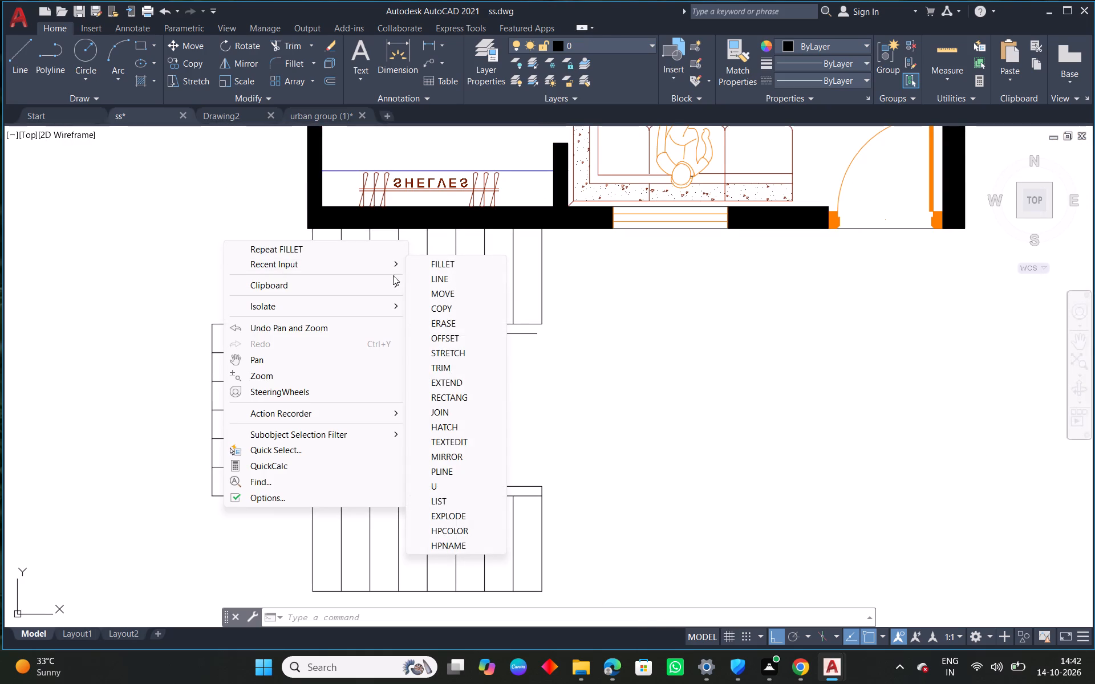
left_click(416, 278)
left_click(308, 226)
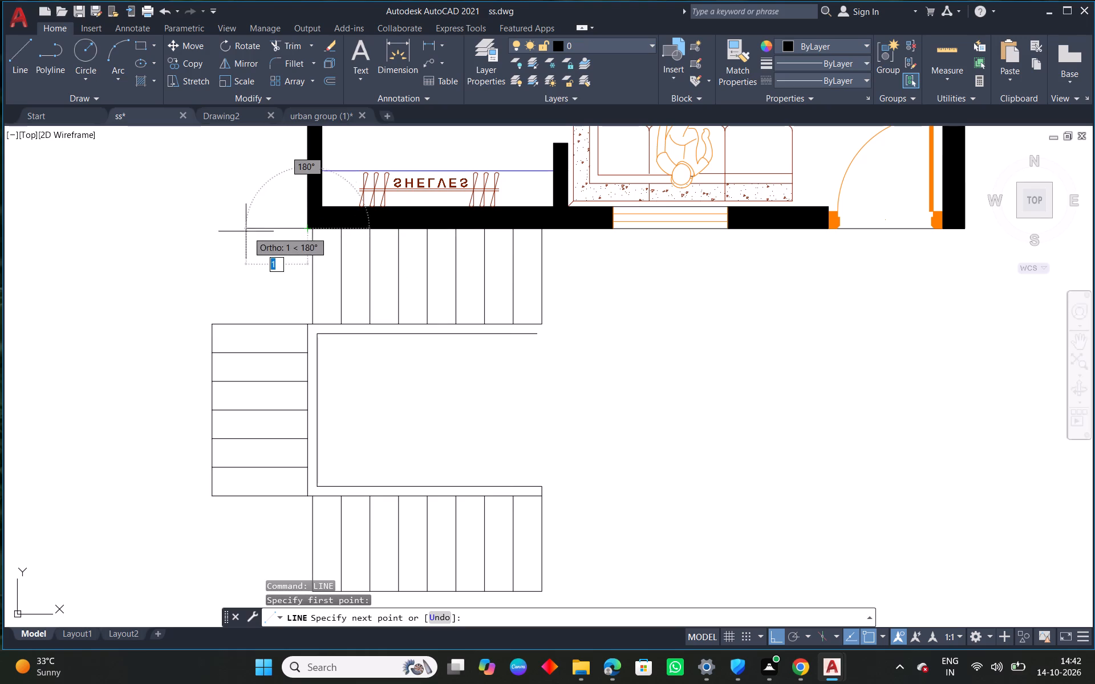
left_click(209, 227)
left_click(213, 327)
right_click(214, 327)
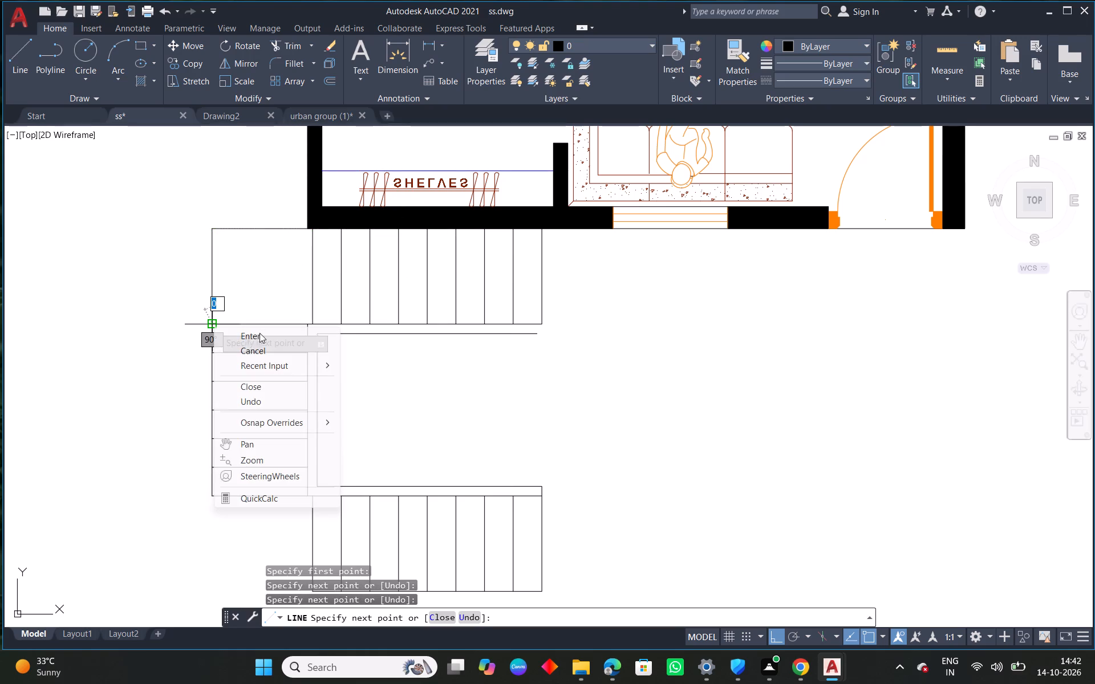
left_click(271, 336)
Outline the lower corner landing with lines from the side flight's lower outer corner down and across to the third flight's first tread.
middle_click_drag(323, 343, 306, 230)
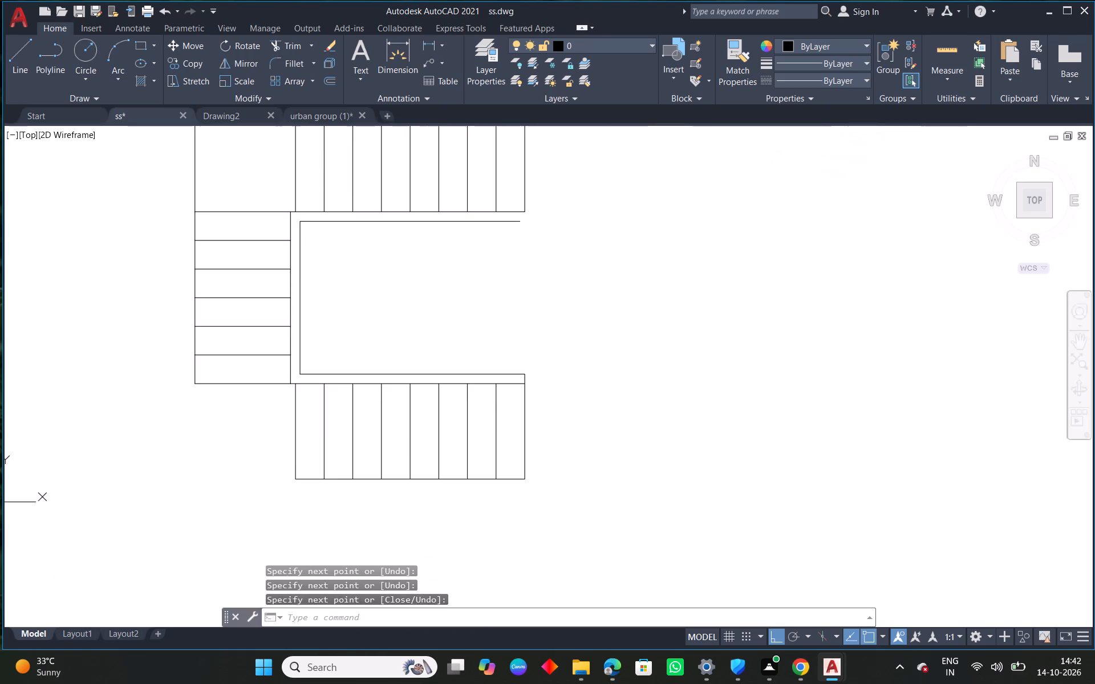
right_click(155, 270)
left_click(210, 282)
left_click(196, 386)
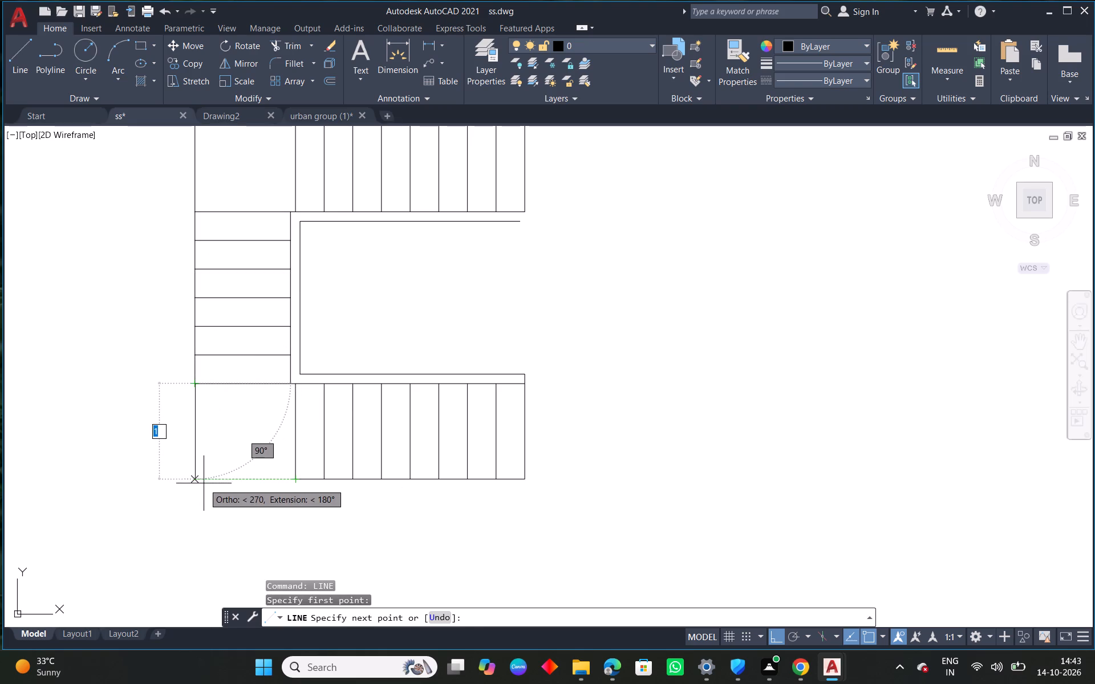
left_click(200, 482)
left_click(295, 479)
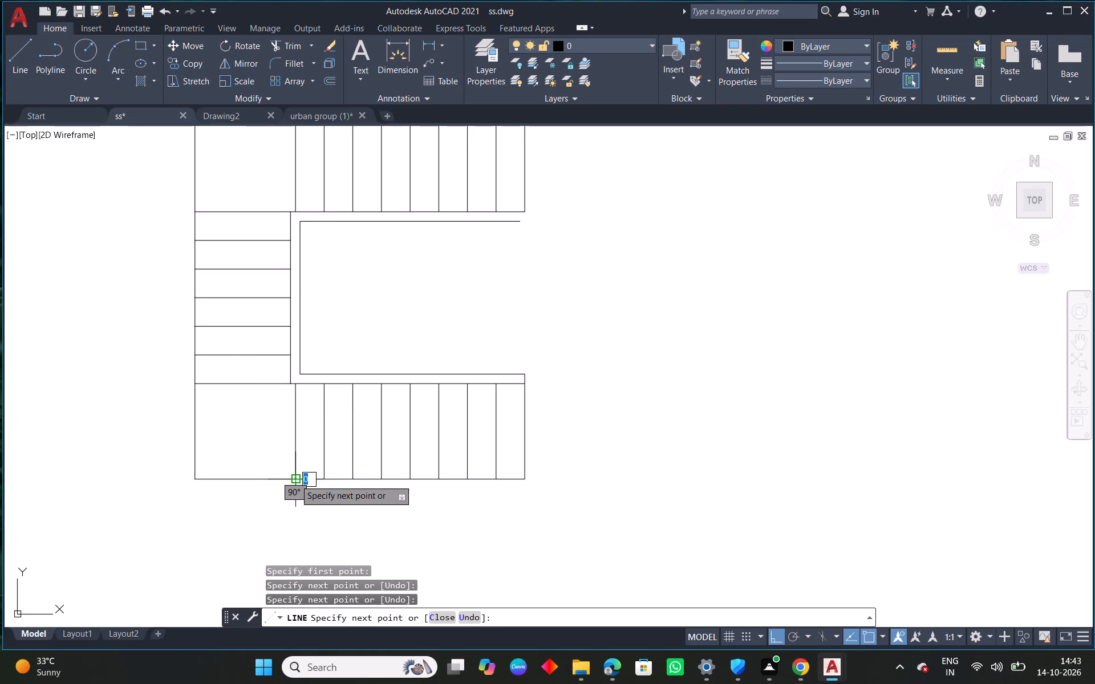
right_click(295, 479)
left_click(347, 307)
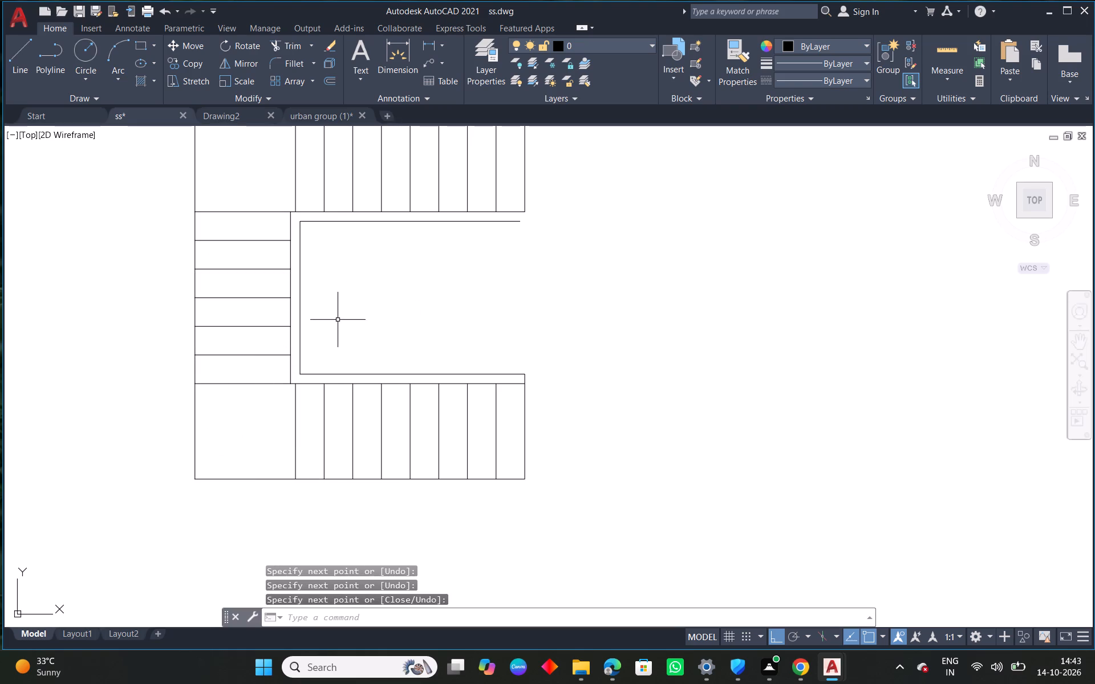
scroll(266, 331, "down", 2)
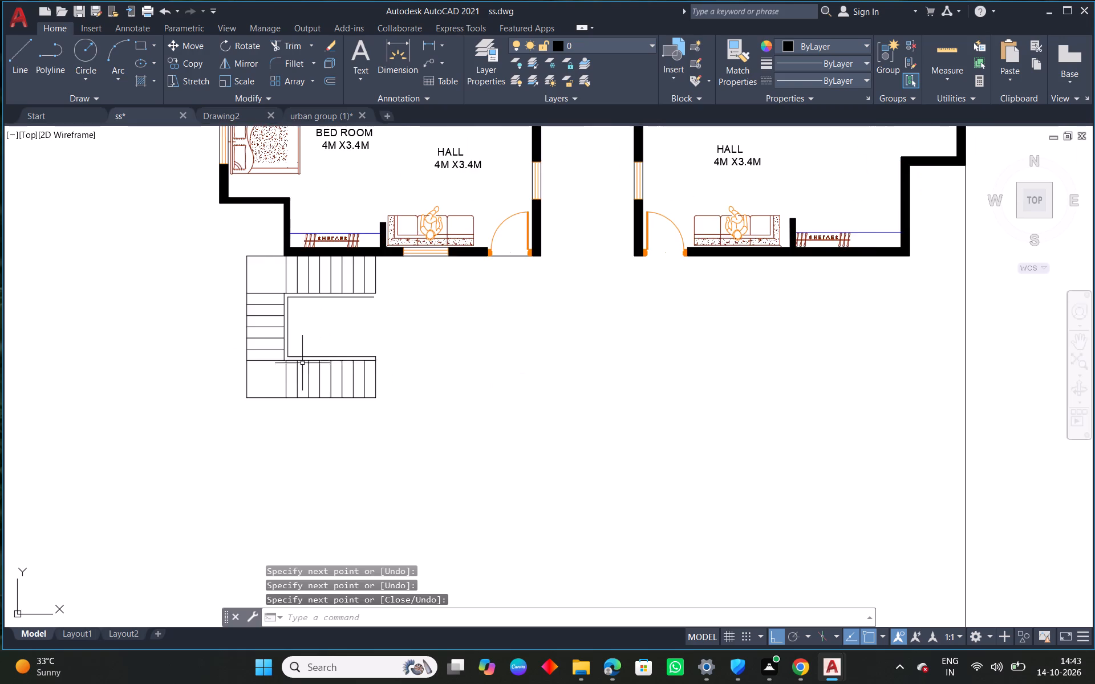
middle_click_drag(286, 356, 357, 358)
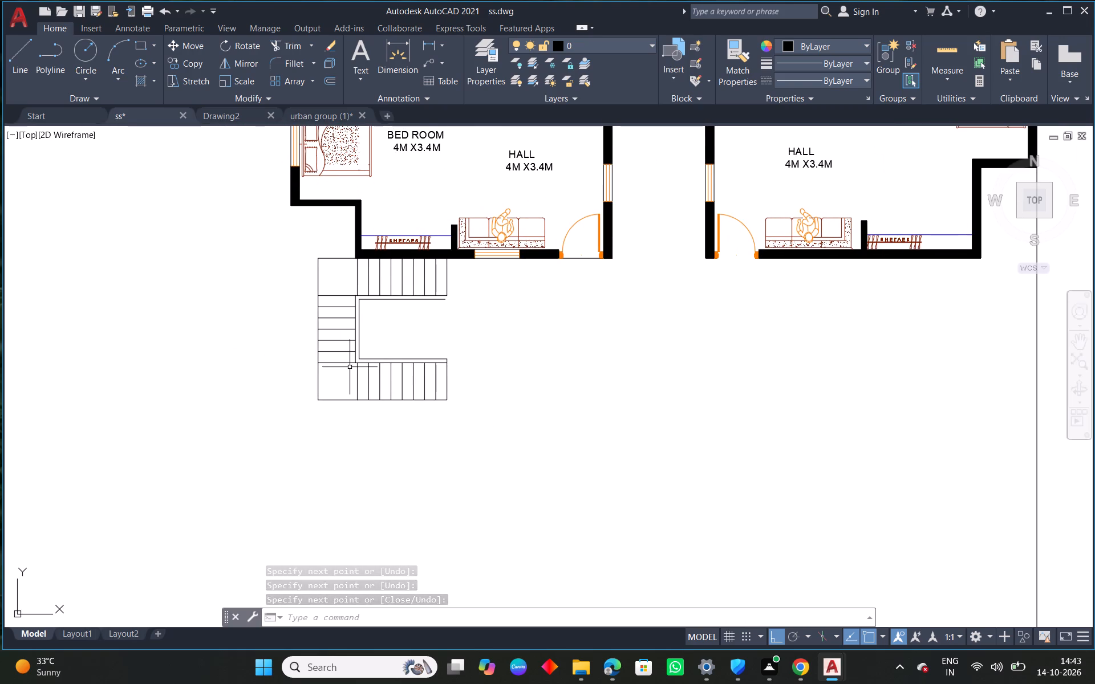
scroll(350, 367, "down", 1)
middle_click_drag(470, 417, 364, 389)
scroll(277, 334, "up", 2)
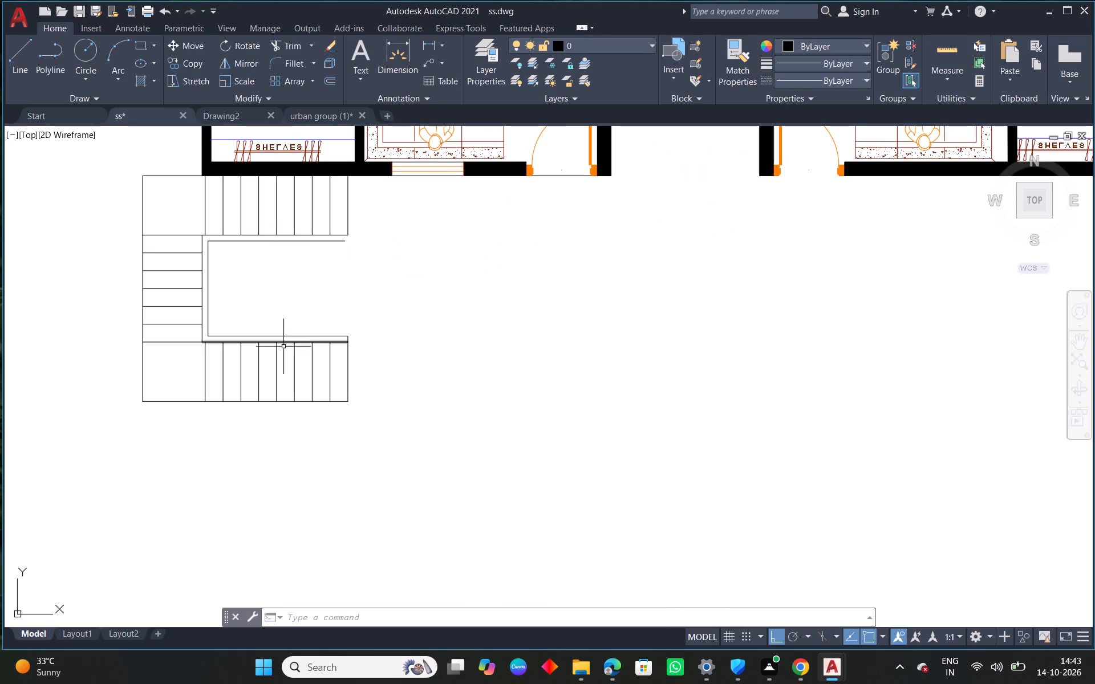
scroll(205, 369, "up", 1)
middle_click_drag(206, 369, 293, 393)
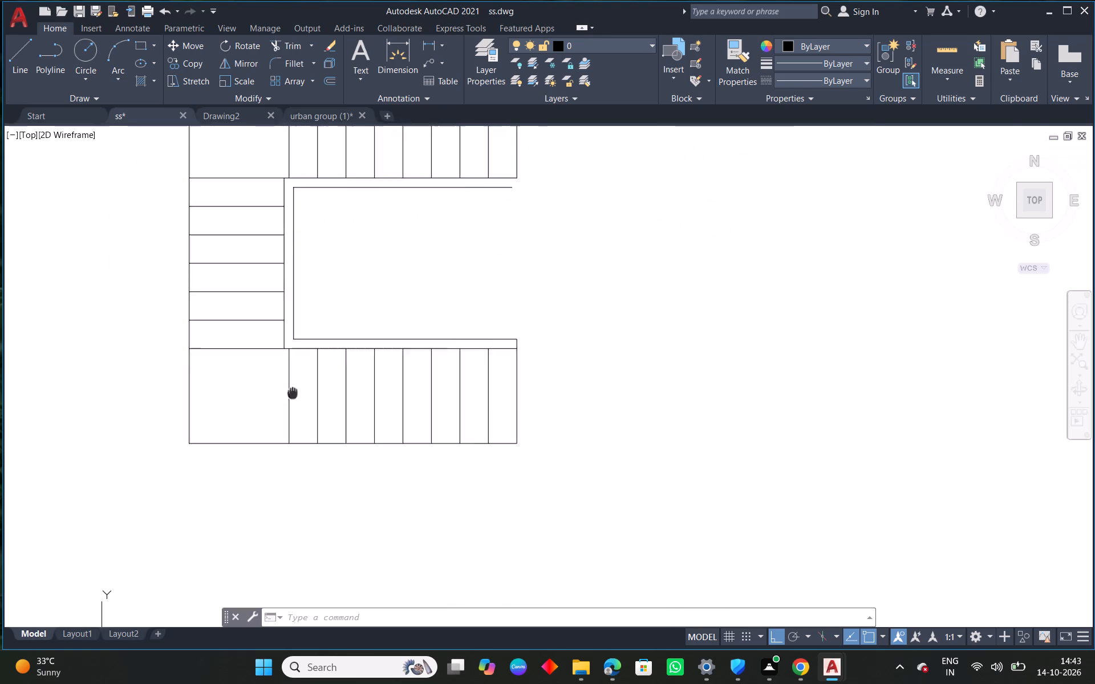
Offset the upper corner landing's outer side line and top line outward by 0.23.
middle_click_drag(293, 393, 399, 534)
middle_click_drag(295, 382, 295, 439)
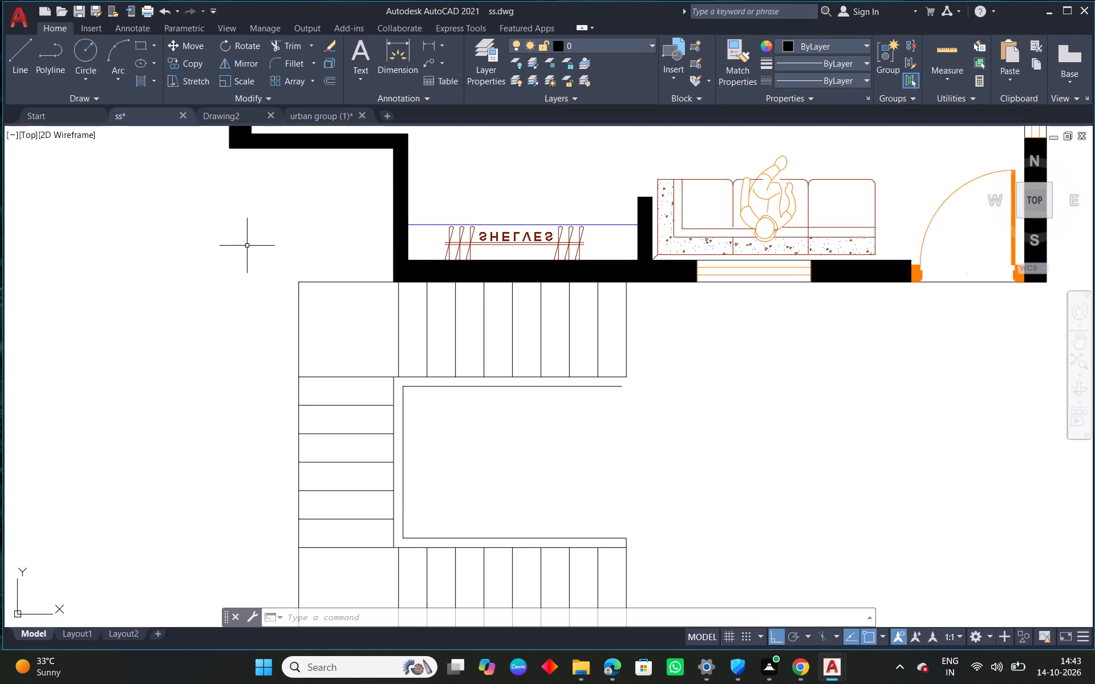
right_click(246, 246)
left_click(311, 277)
left_click(321, 273)
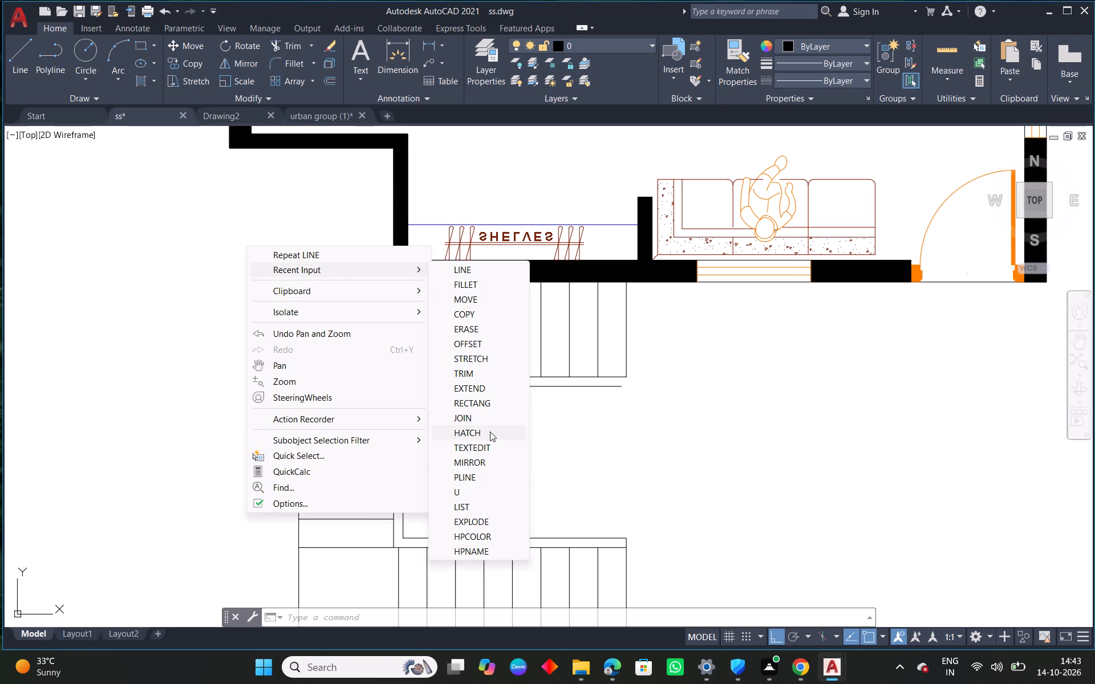
left_click(480, 346)
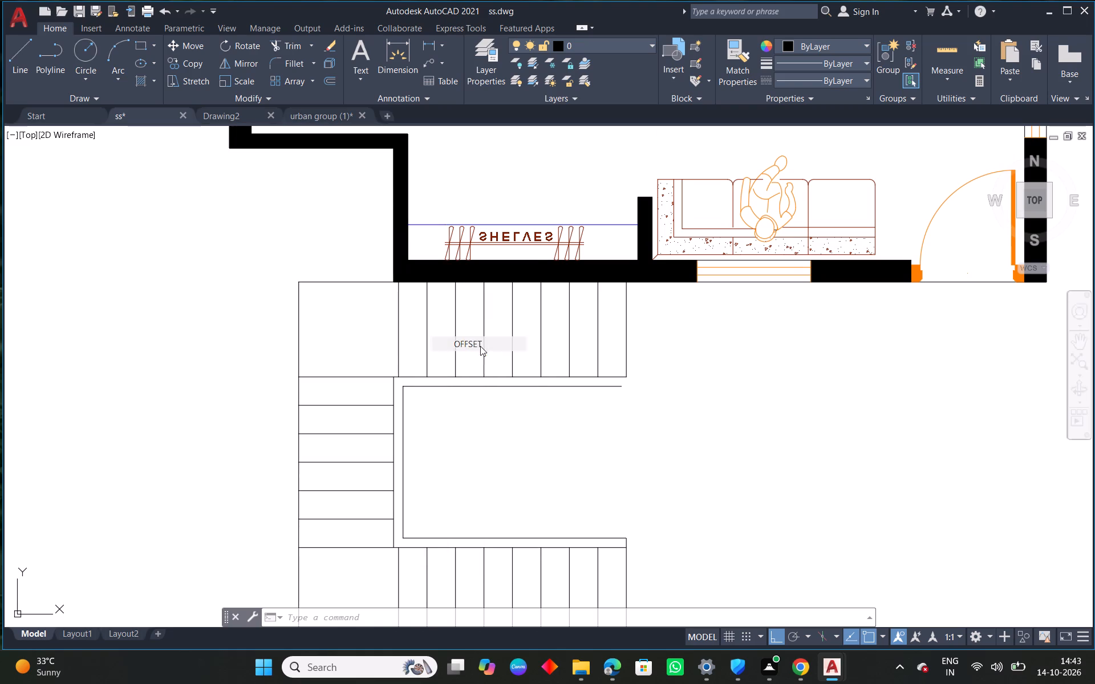
type("0.23")
key("Return")
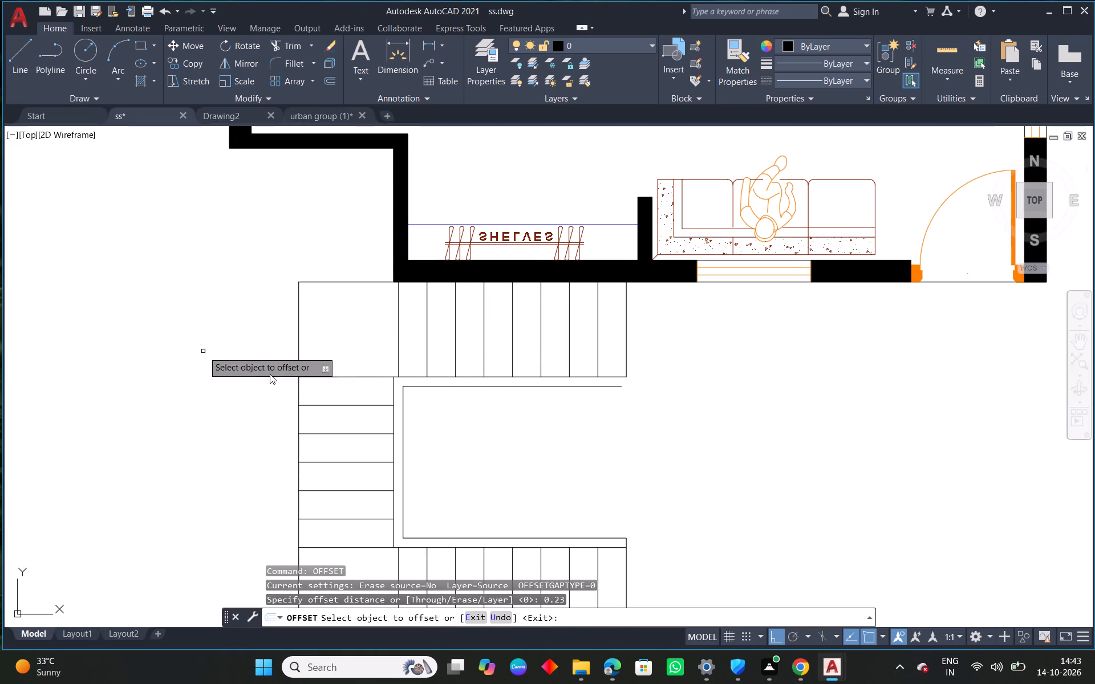
left_click(297, 344)
left_click(243, 340)
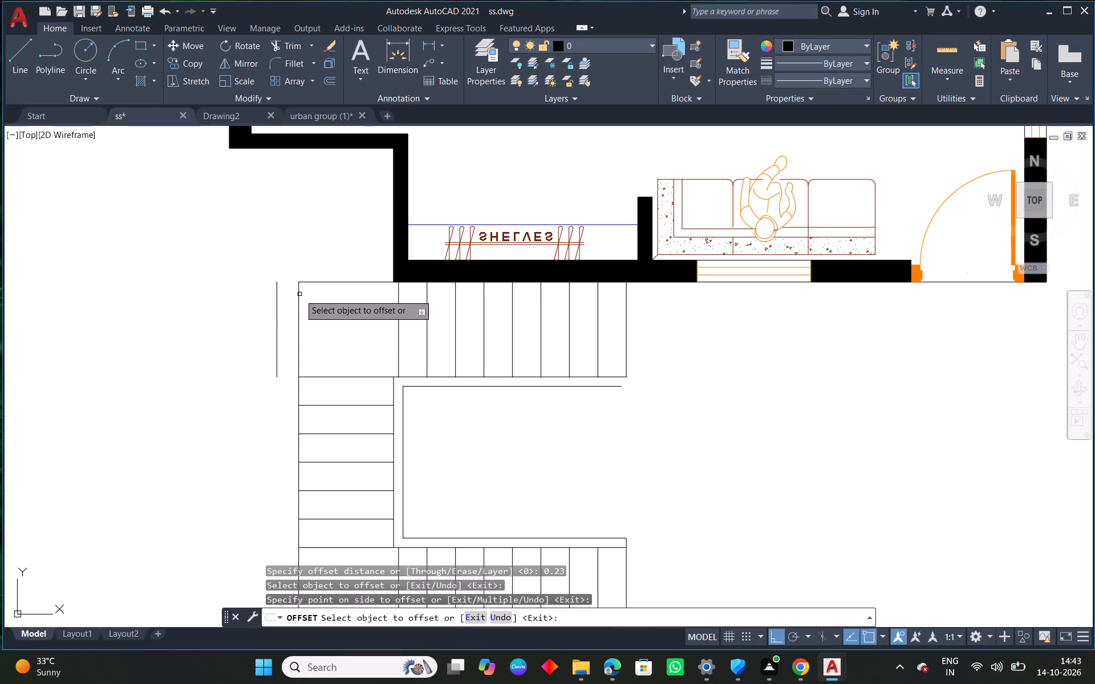
left_click_drag(317, 282, 319, 271)
left_click(319, 257)
Offset the outer lines of the side flight, lower corner landing and third flight outward by 0.23.
middle_click_drag(317, 384, 347, 257)
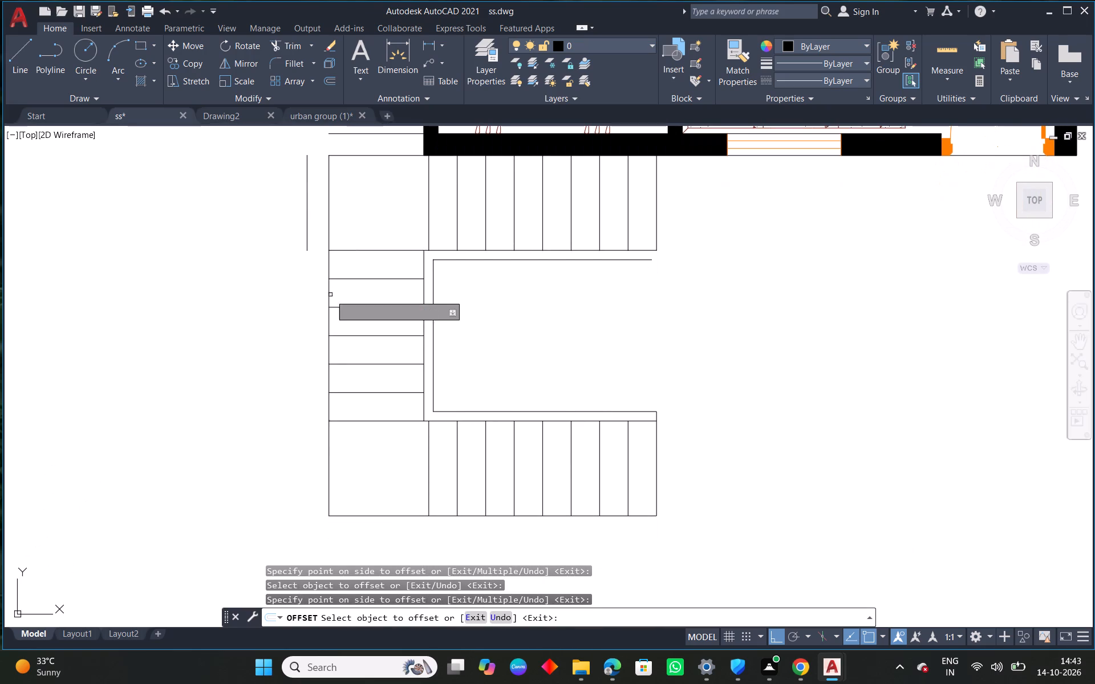
left_click(329, 326)
left_click(258, 313)
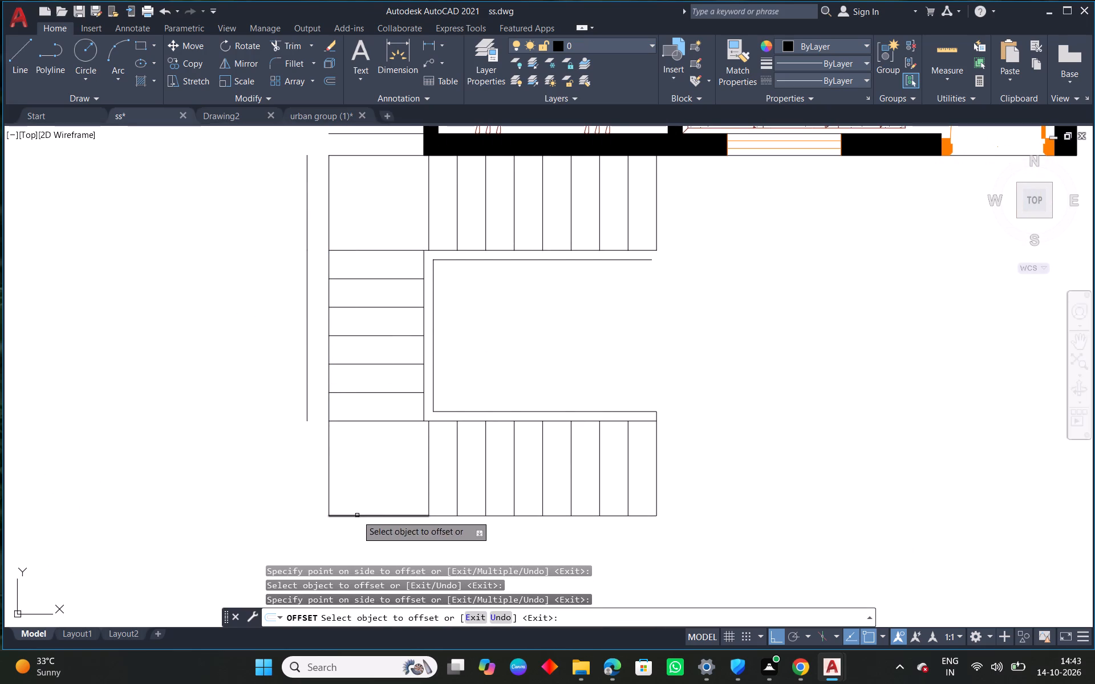
left_click_drag(357, 515, 358, 523)
left_click(356, 537)
left_click(330, 471)
left_click(284, 486)
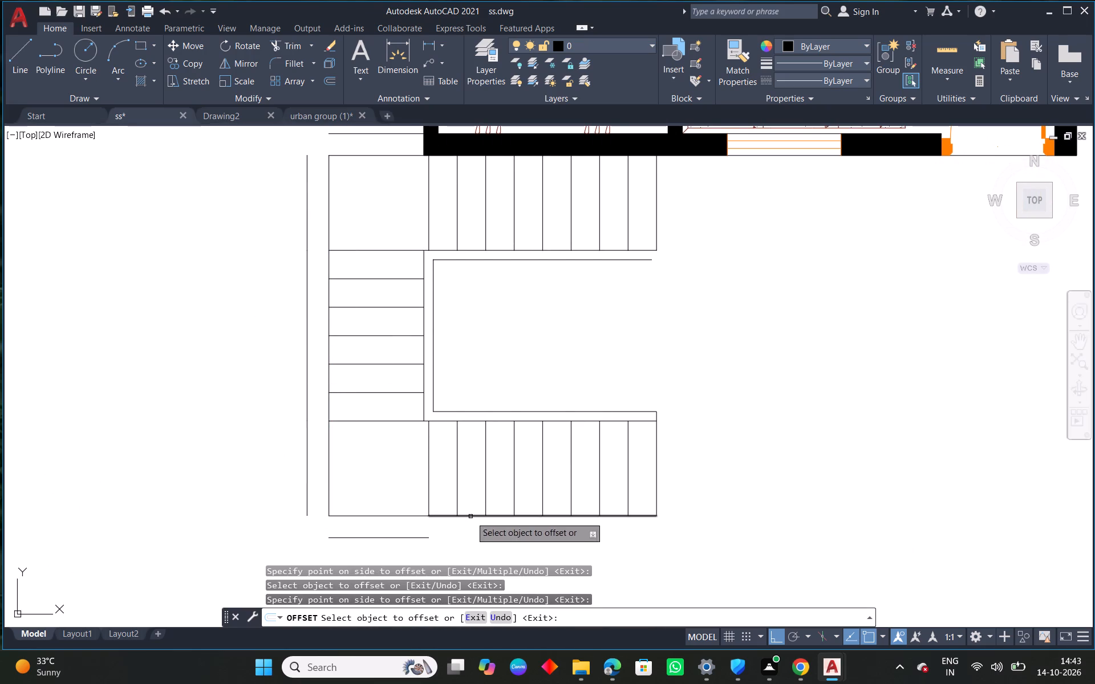
left_click(471, 516)
left_click(468, 545)
right_click(263, 348)
left_click(300, 355)
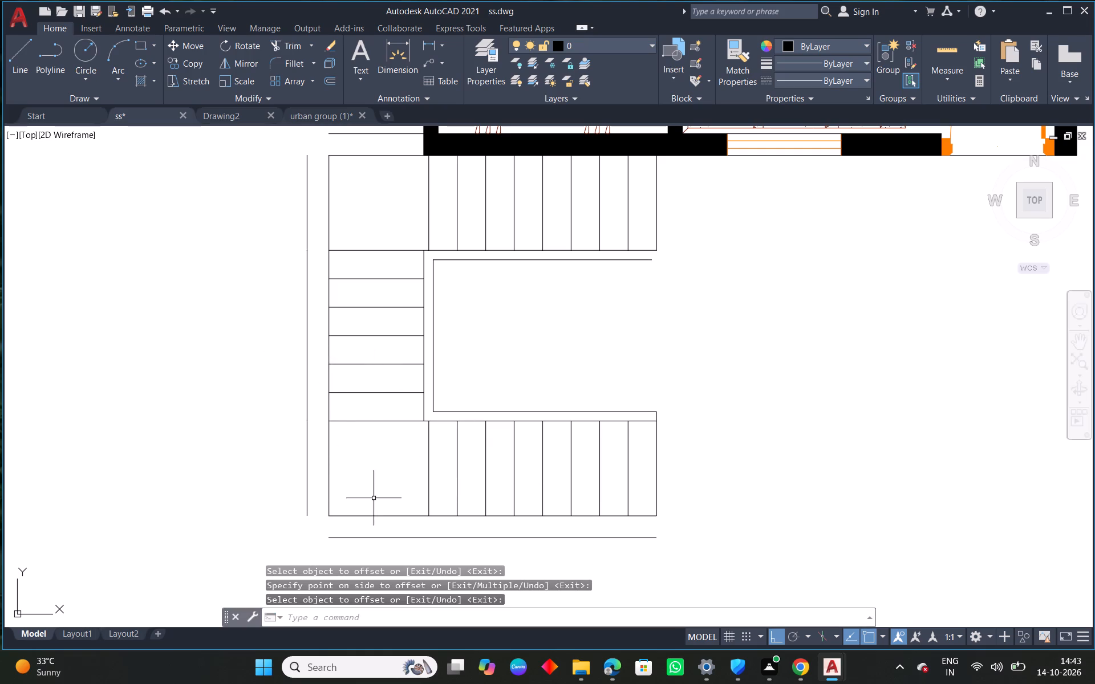
Join the two offset lines below the lower landing and third flight into one line.
middle_click_drag(364, 446, 416, 393)
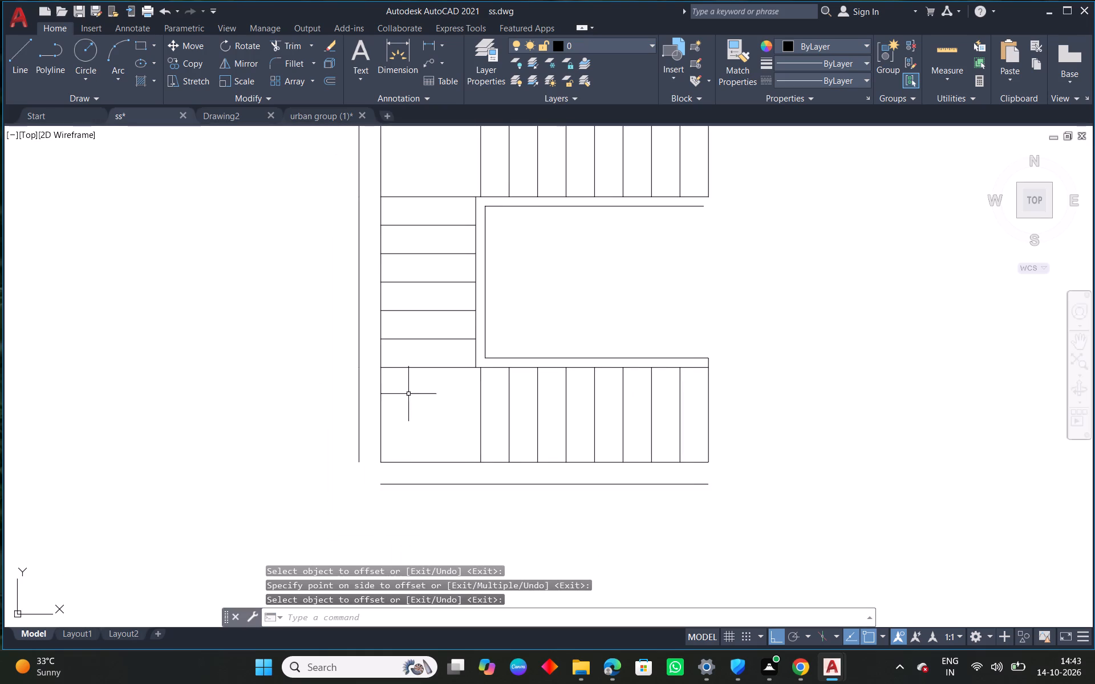
scroll(177, 323, "down", 2)
right_click(131, 303)
left_click(214, 332)
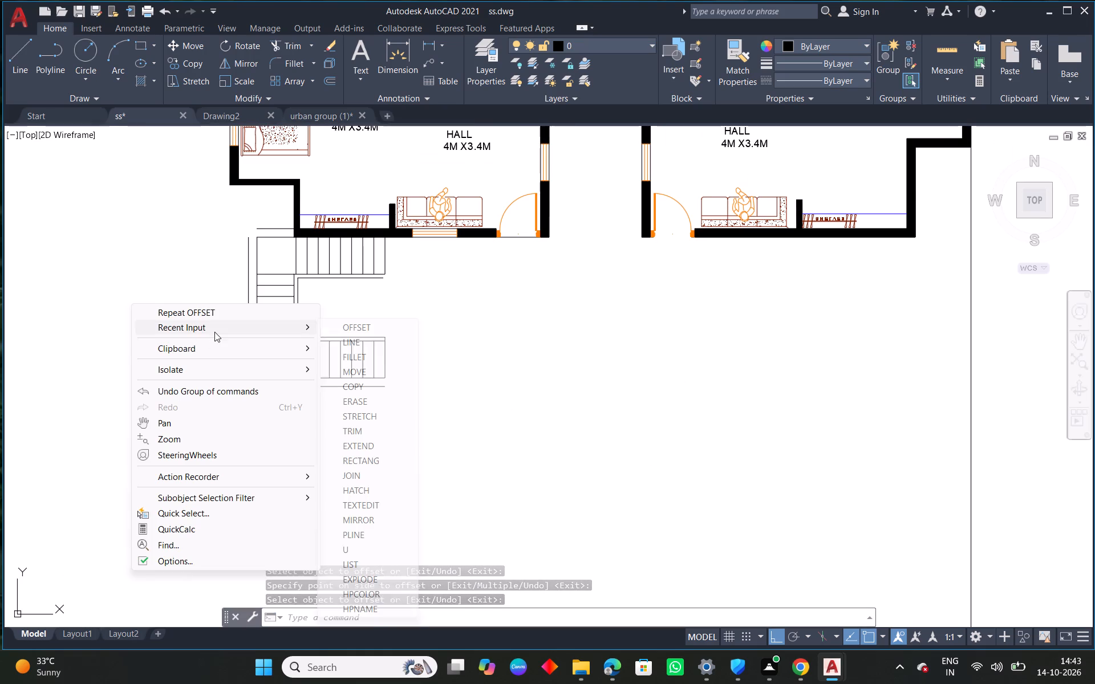
left_click(368, 475)
left_click(283, 387)
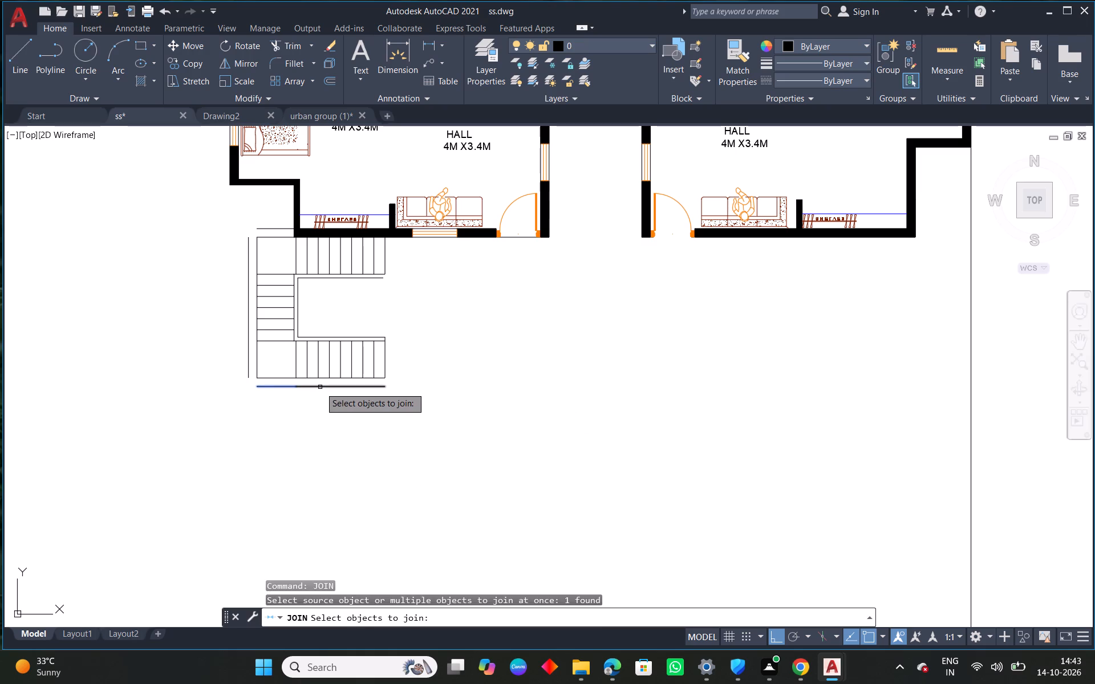
left_click(320, 387)
right_click(320, 387)
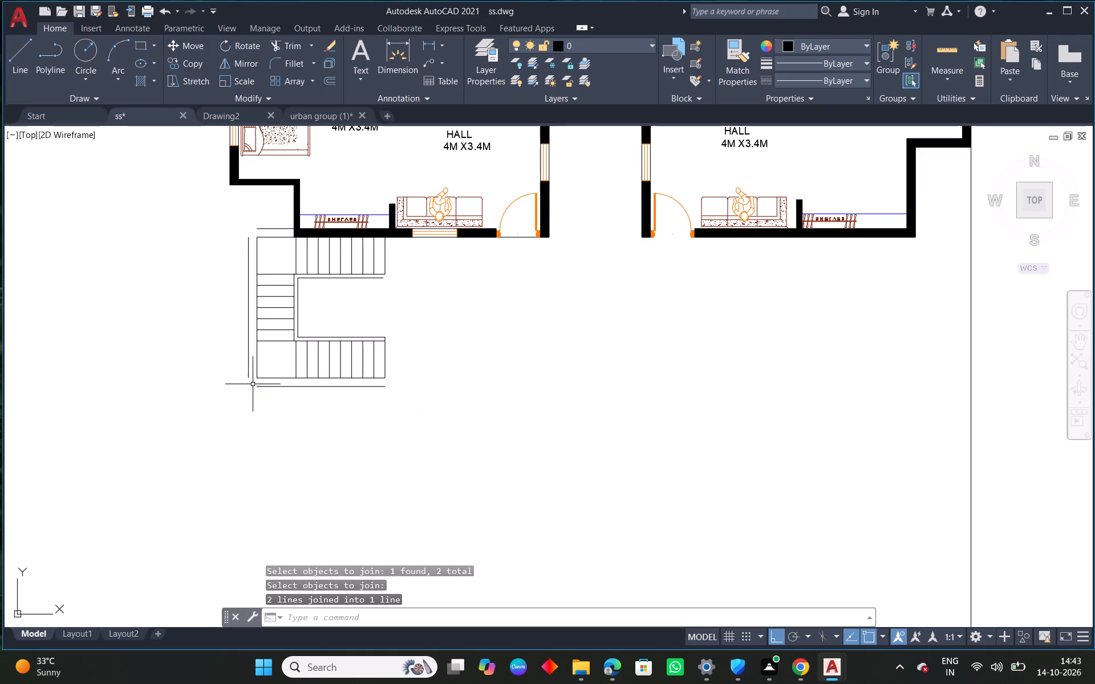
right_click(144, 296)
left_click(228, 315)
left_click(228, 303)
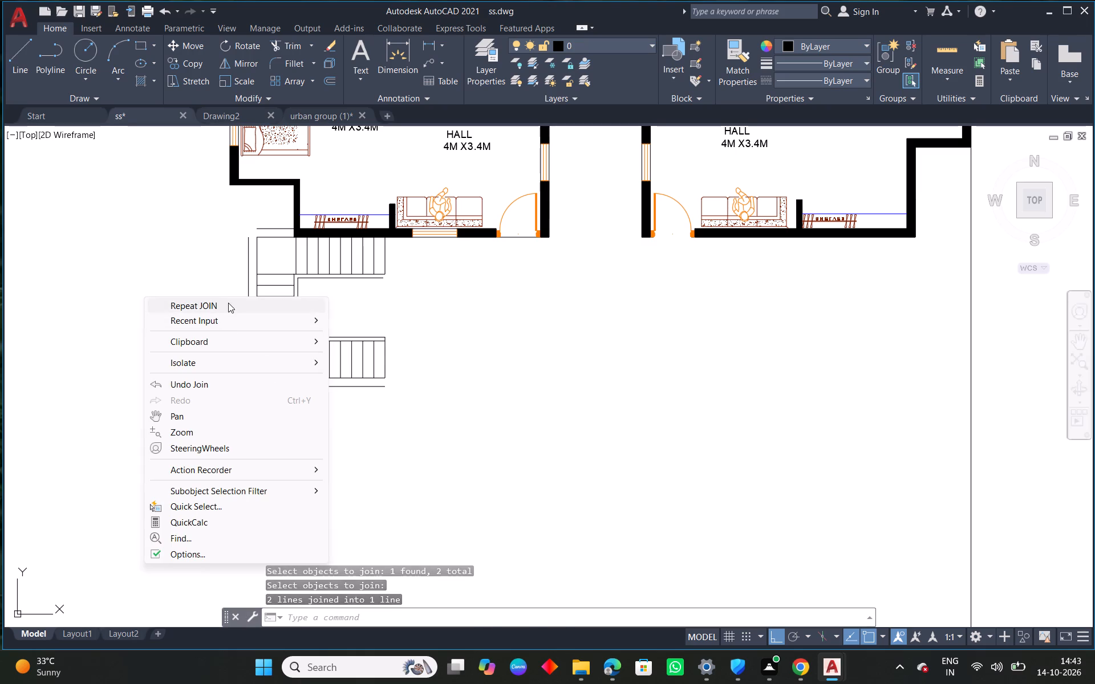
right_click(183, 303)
Fillet the joined lower wall line with the outer side wall line at a sharp corner.
right_click(161, 302)
left_click(217, 327)
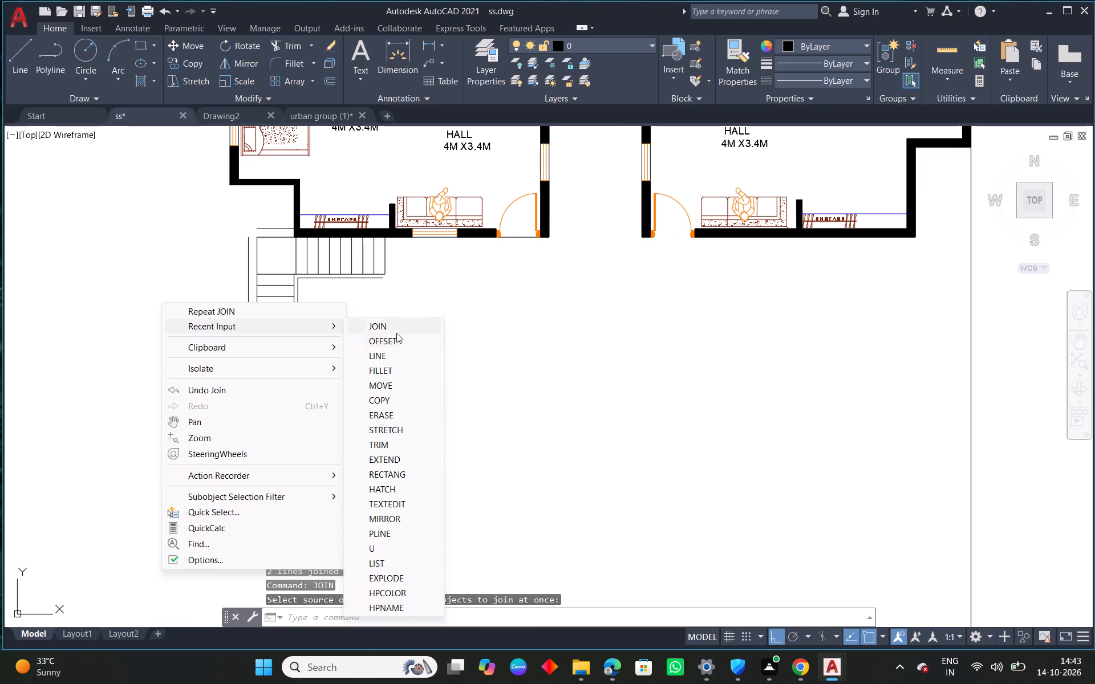
left_click(390, 373)
left_click(283, 385)
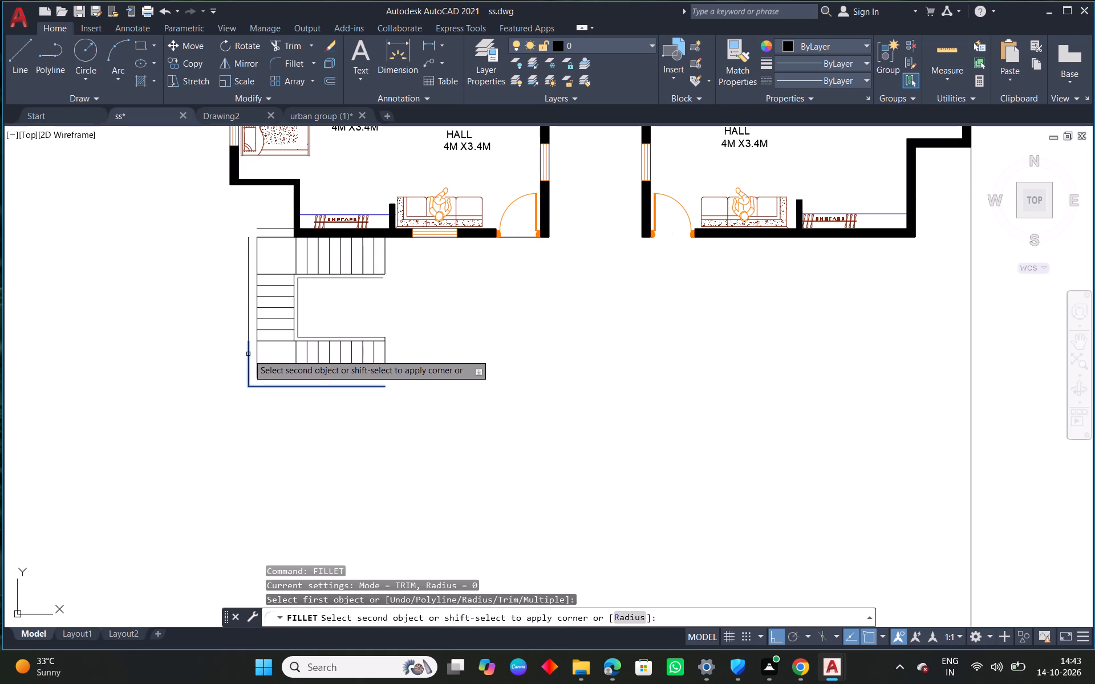
left_click(248, 354)
Join the three vertical offset lines along the staircase's outer side into one line.
right_click(190, 298)
left_click(240, 321)
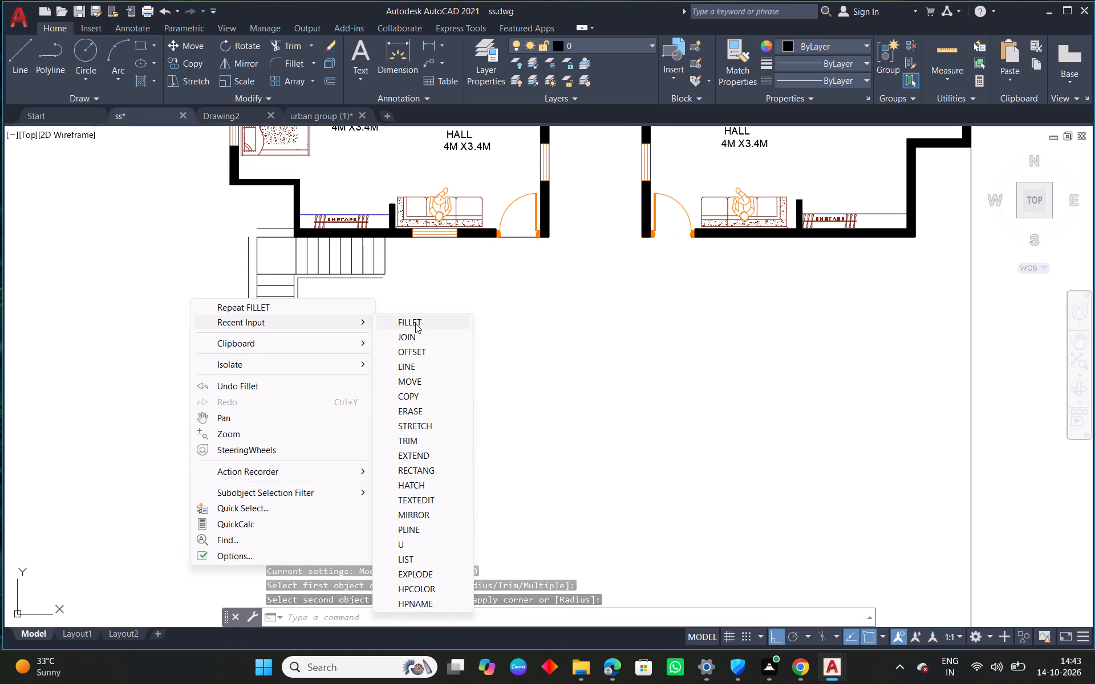
left_click(411, 339)
left_click(249, 307)
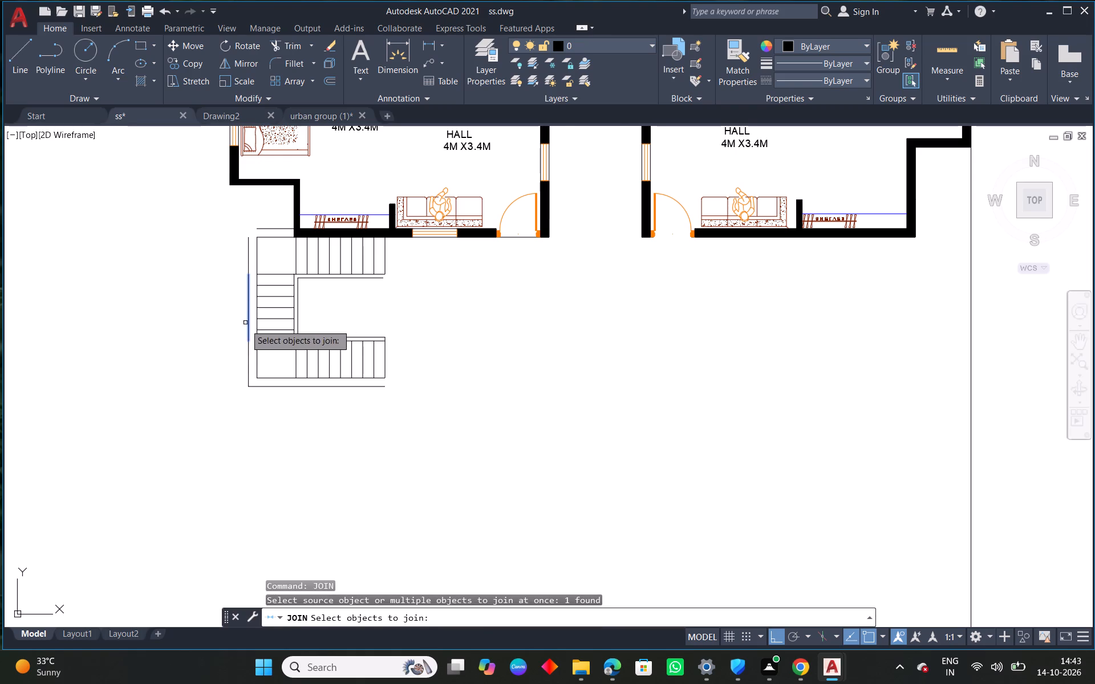
left_click(249, 349)
left_click(249, 253)
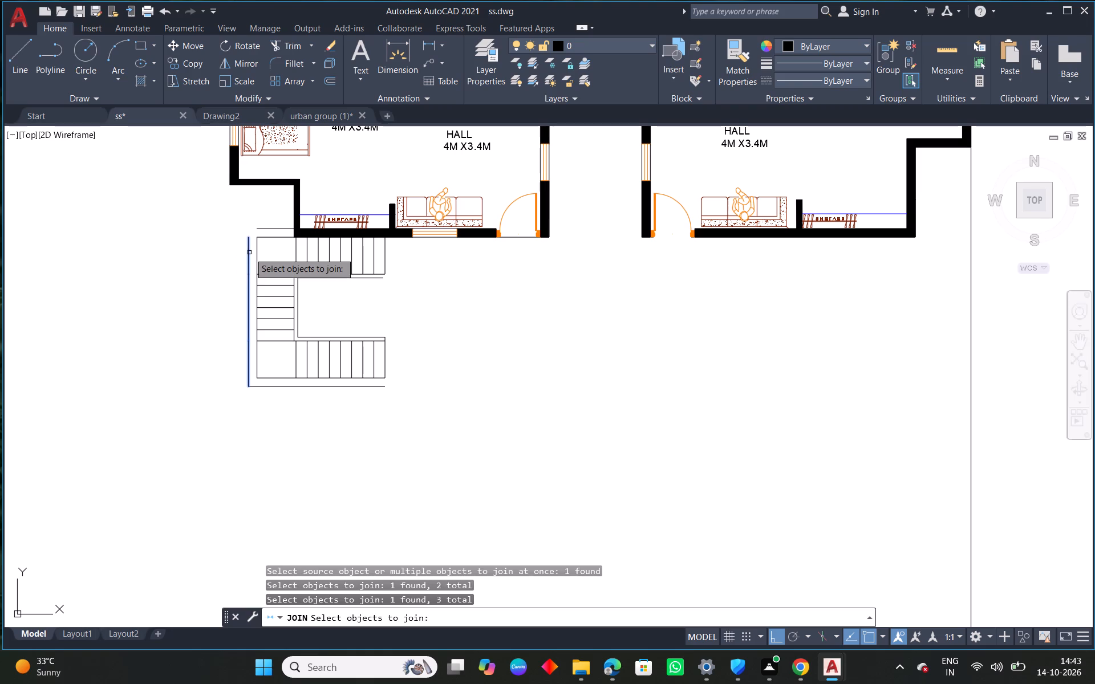
right_click(194, 242)
Fillet the outer side wall line with the offset line above the upper landing at a sharp corner.
right_click(143, 221)
left_click(206, 250)
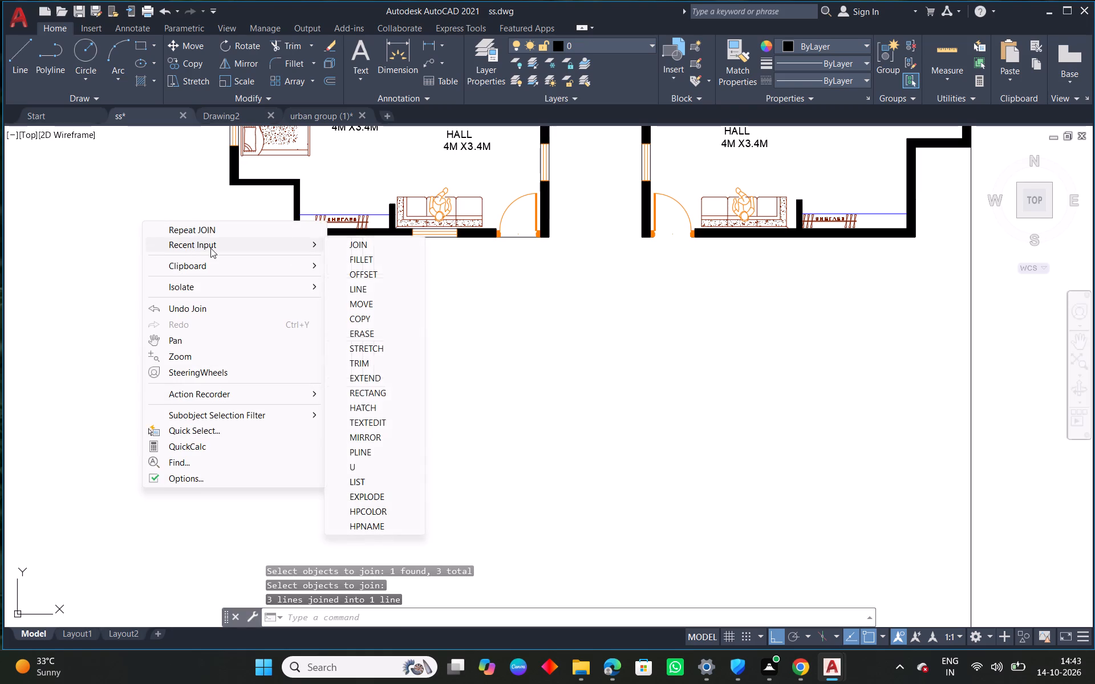
left_click(370, 266)
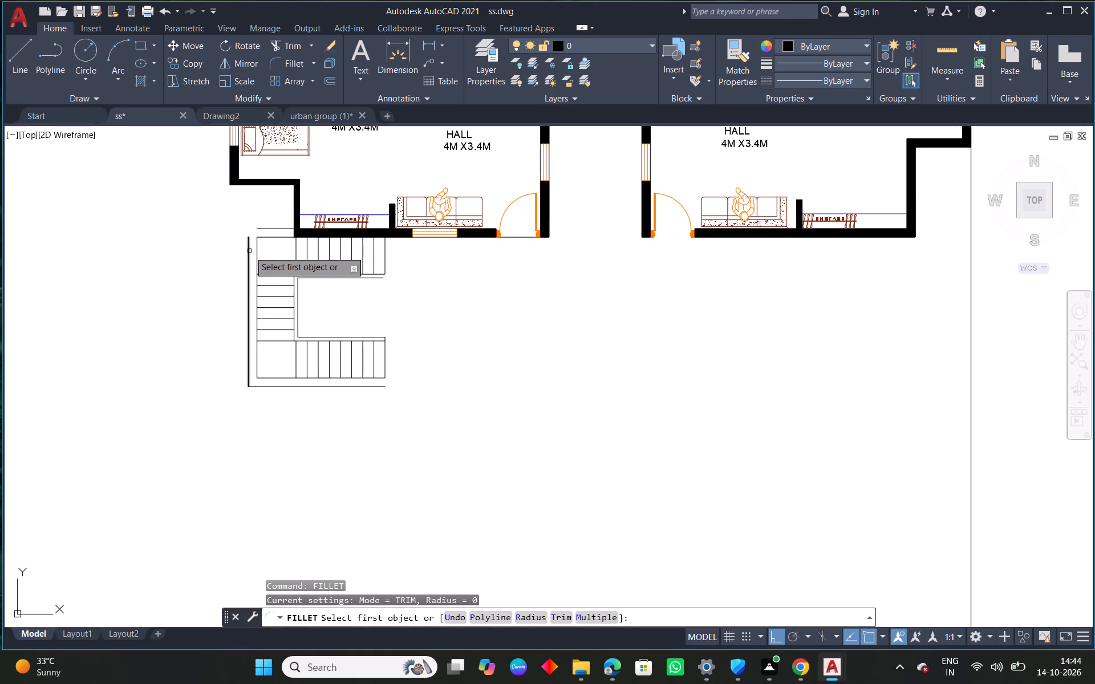
left_click(249, 251)
left_click(274, 229)
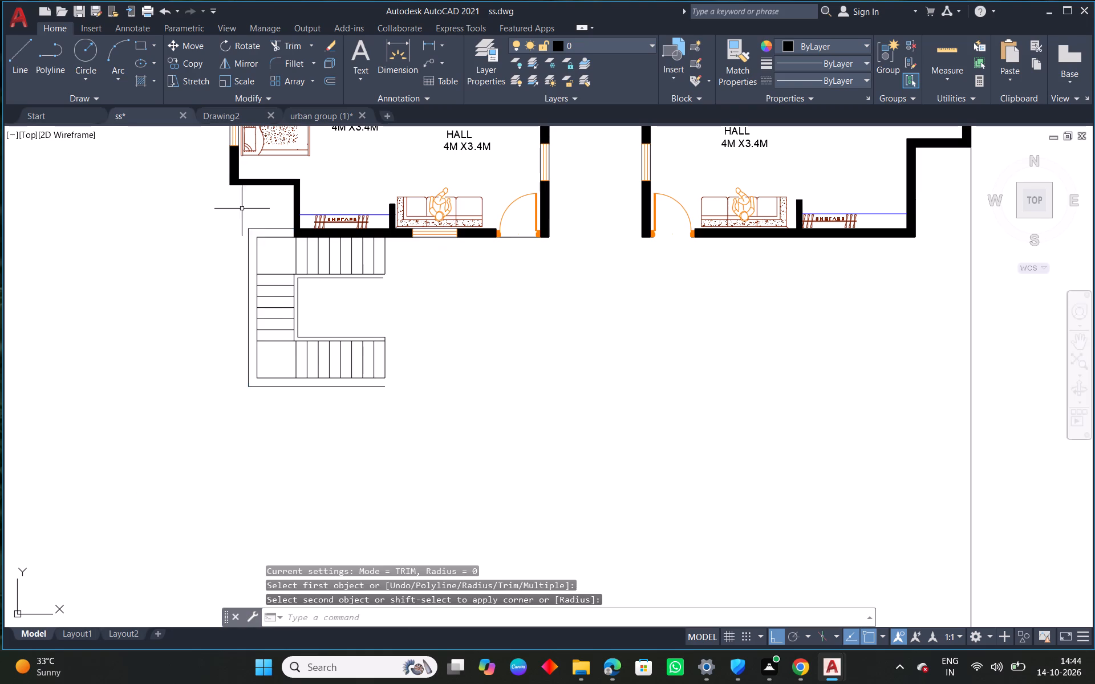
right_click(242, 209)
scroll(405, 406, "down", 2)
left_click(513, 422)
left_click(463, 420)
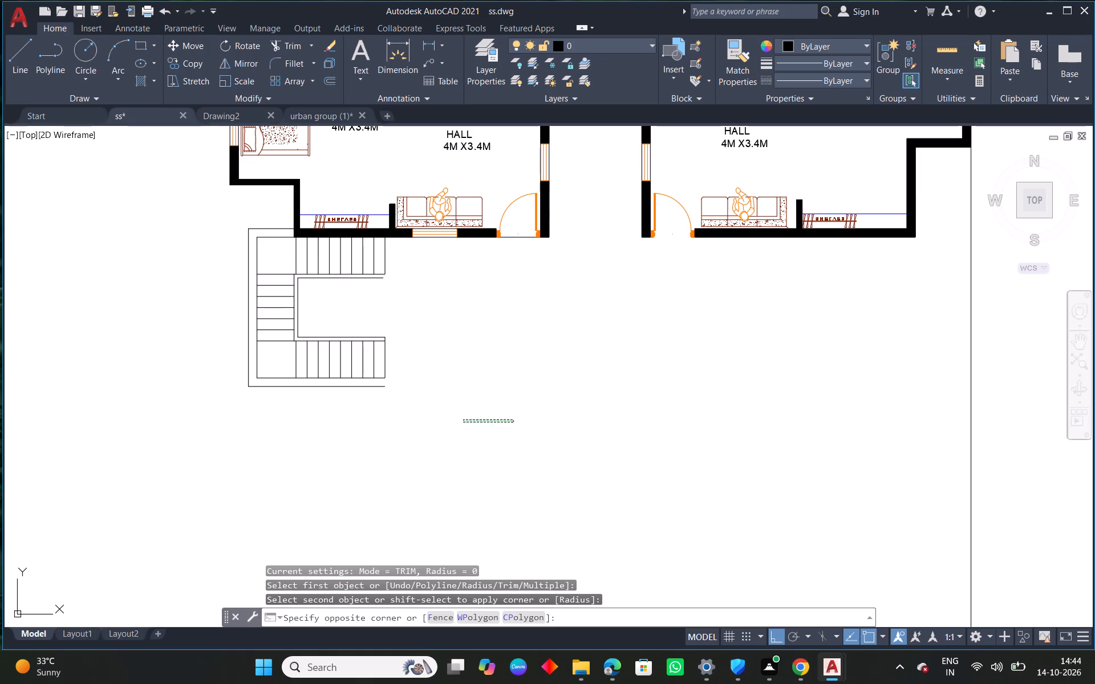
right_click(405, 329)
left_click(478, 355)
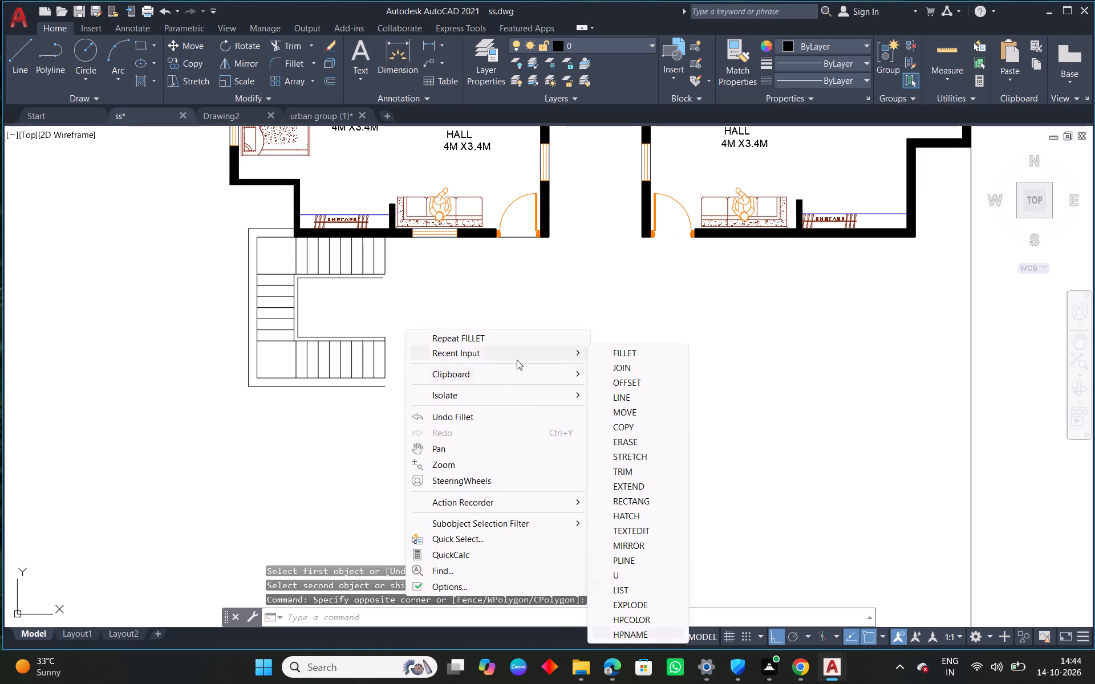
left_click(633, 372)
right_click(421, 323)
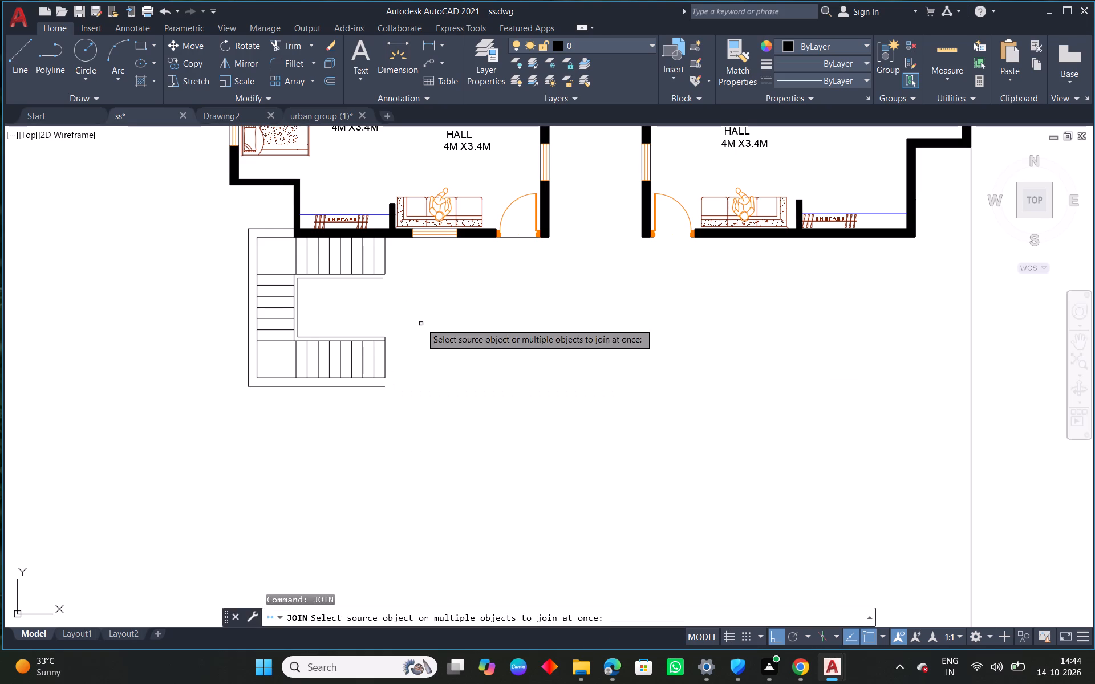
Fillet the lower outer wall line with the third flight's end line to close the wall's open end.
right_click(458, 330)
left_click(551, 353)
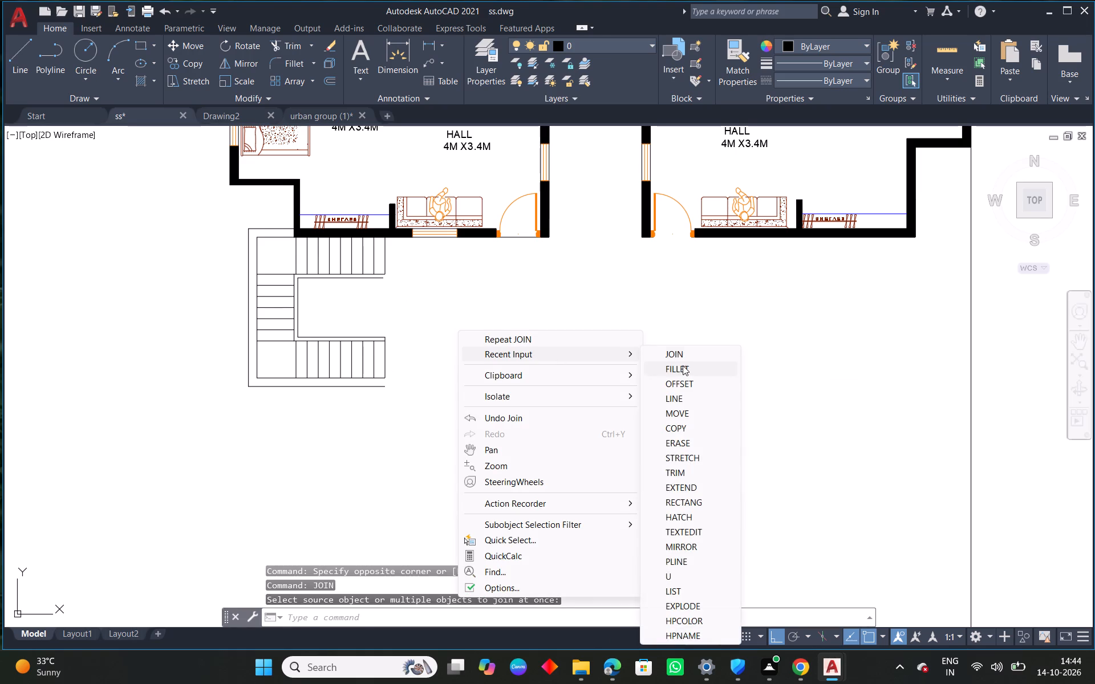
left_click(683, 366)
left_click(374, 388)
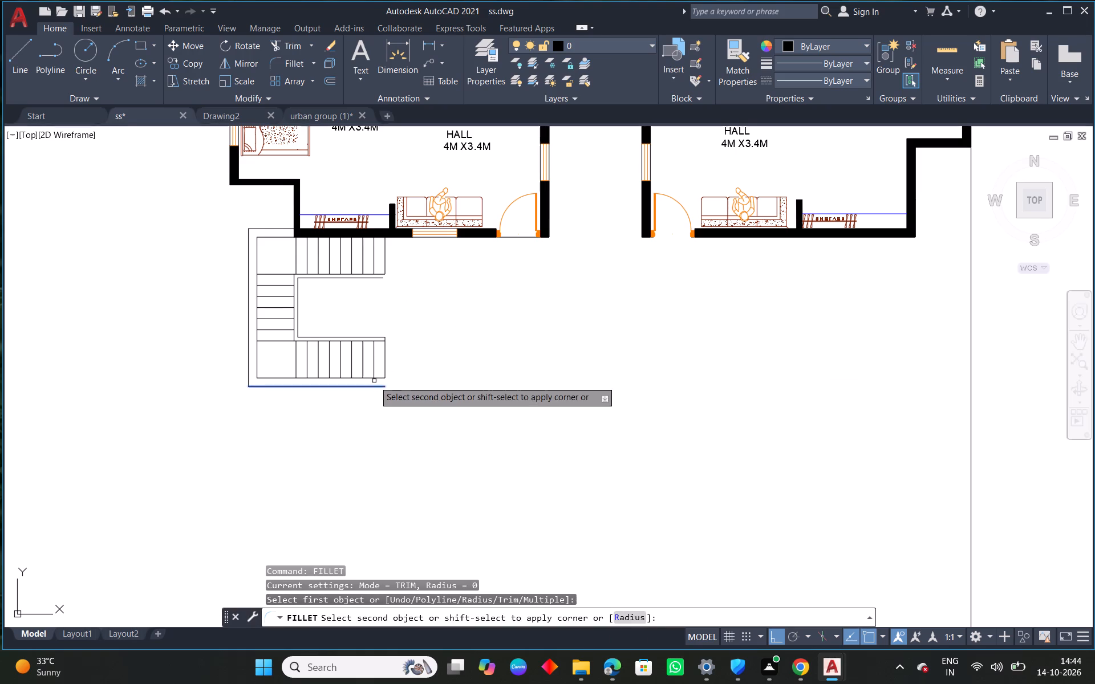
left_click(386, 365)
Fillet the central enclosure's upper inner line with the first flight's end line to close the open end.
right_click(399, 316)
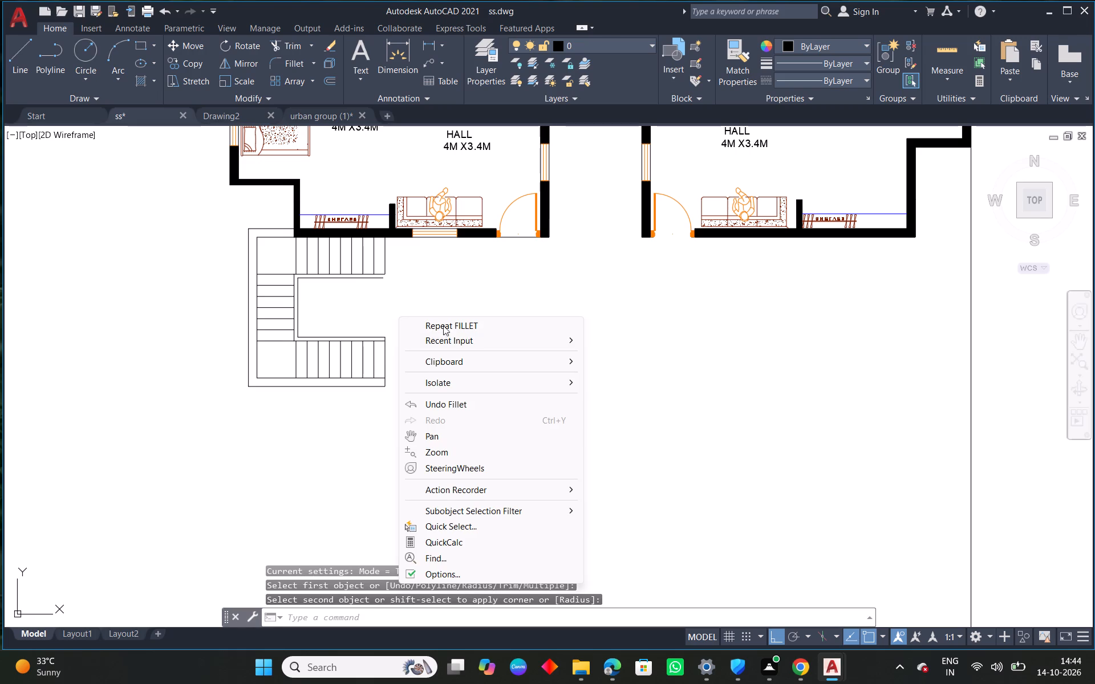
left_click(392, 305)
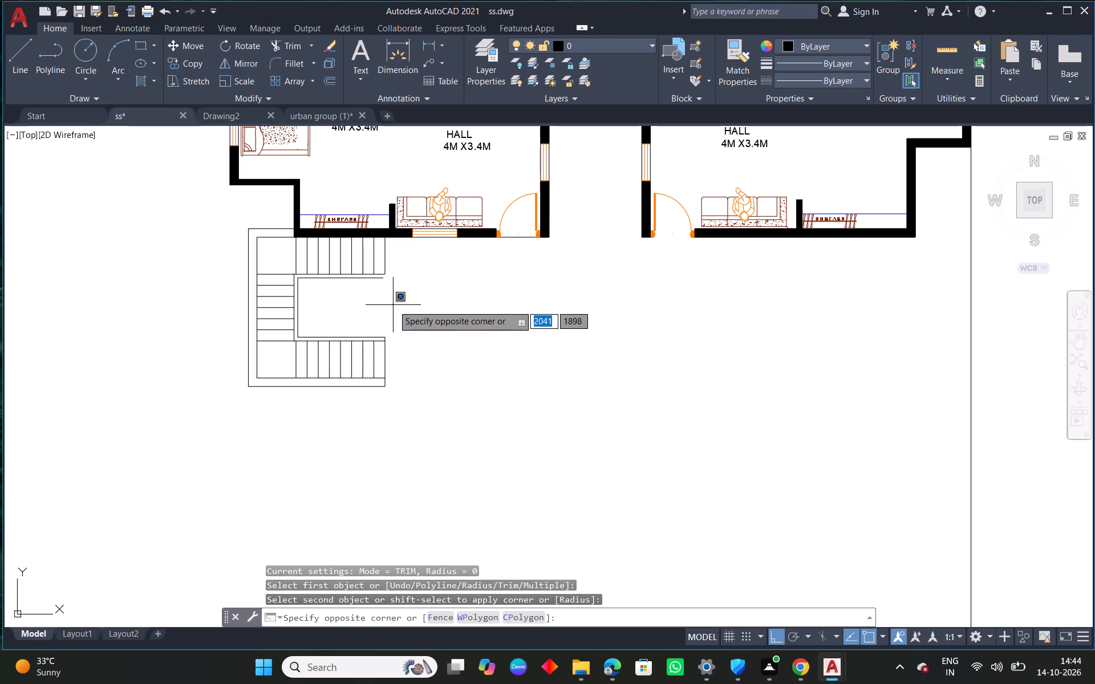
right_click(396, 304)
left_click(455, 317)
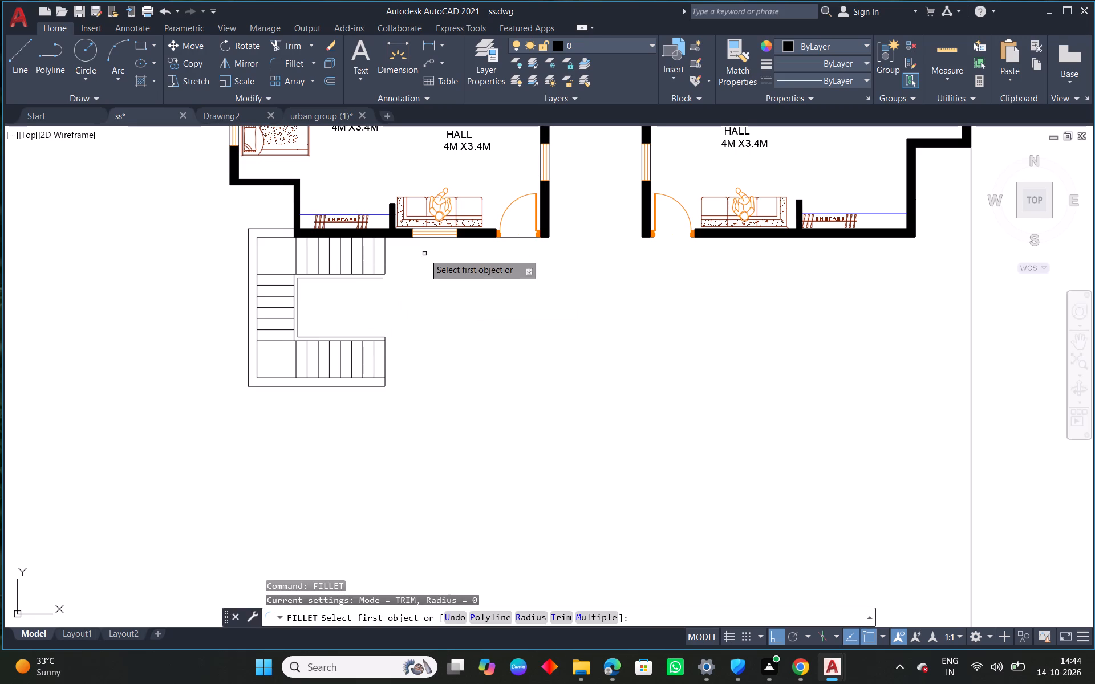
scroll(410, 267, "up", 2)
left_click(340, 290)
left_click(349, 258)
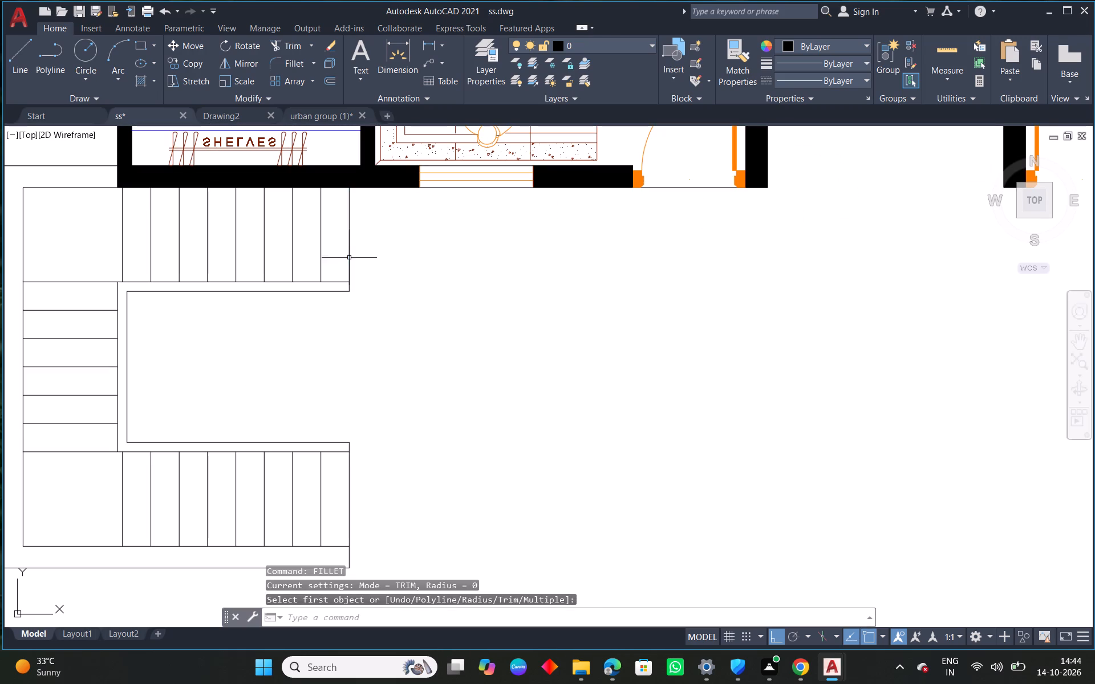
Fill the staircase's outer wall and the central enclosure's double-lined strip with a solid black hatch.
scroll(392, 261, "down", 2)
scroll(285, 306, "up", 1)
right_click(182, 234)
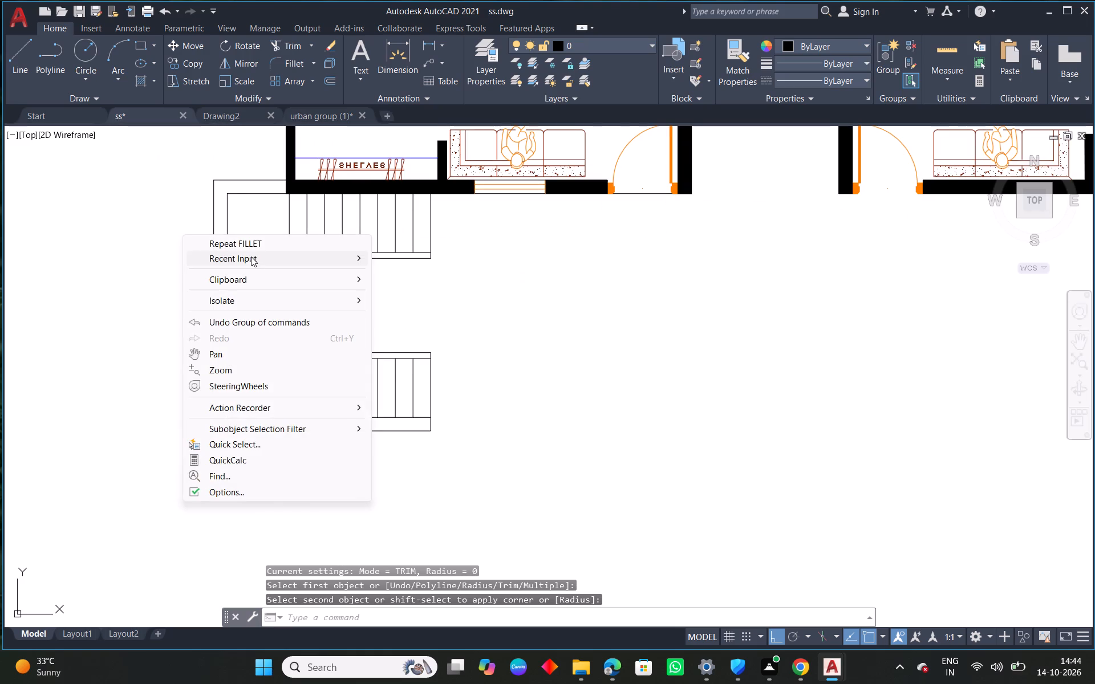
left_click(252, 260)
left_click(411, 421)
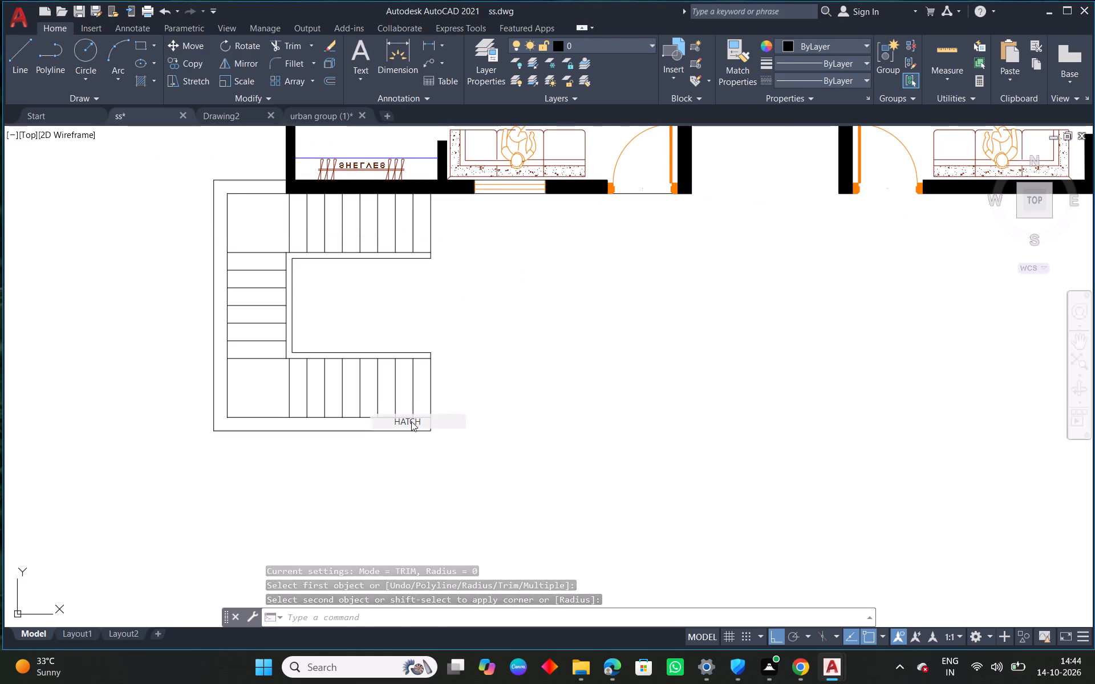
left_click(222, 199)
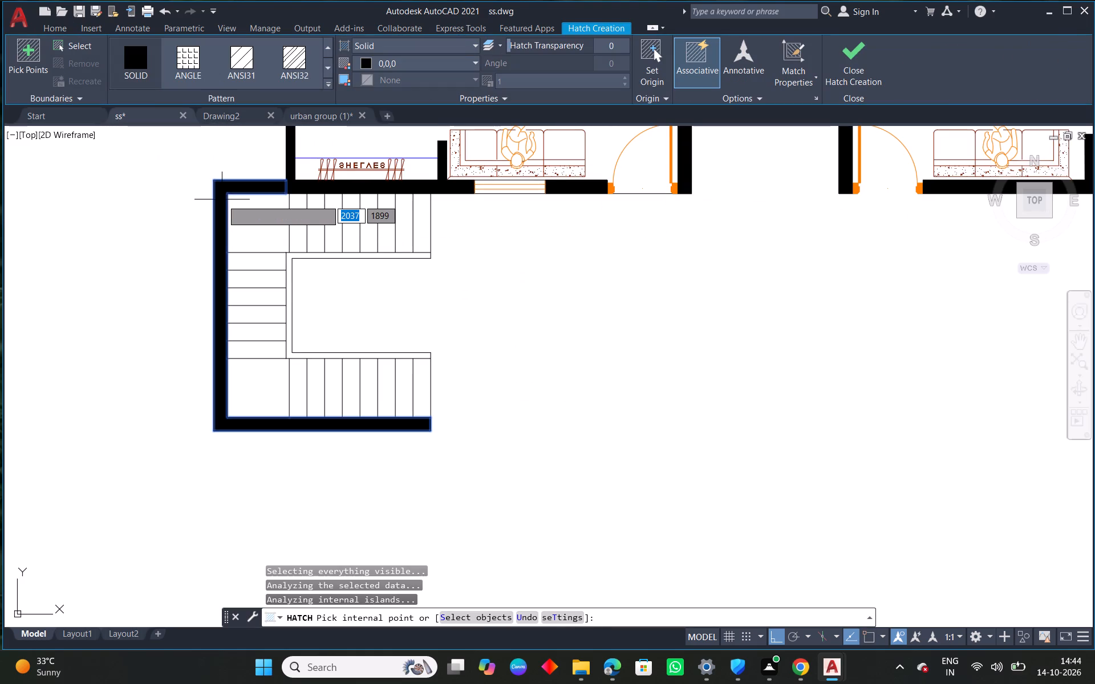
left_click(290, 259)
right_click(290, 259)
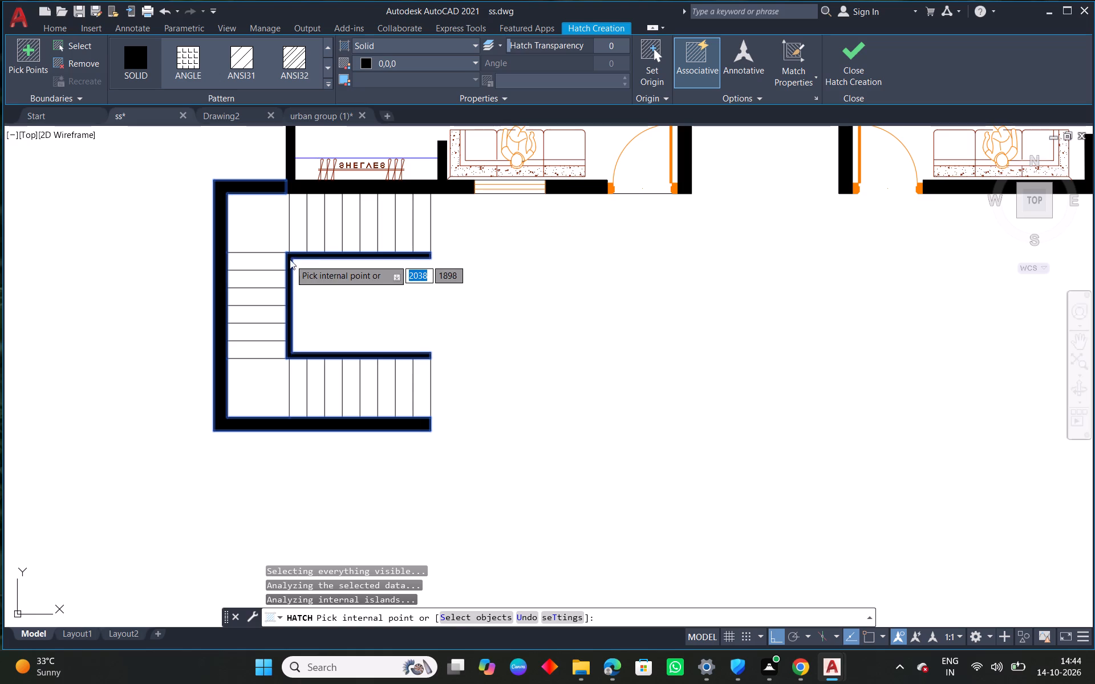
Finish the solid black hatch of the staircase walls.
left_click(330, 271)
Draw a vertical line across the central enclosure, from its lower wall's inner face to its upper wall's inner face.
scroll(467, 283, "down", 1)
middle_click_drag(736, 348, 627, 333)
scroll(318, 280, "up", 1)
middle_click_drag(297, 291, 425, 285)
scroll(370, 266, "up", 1)
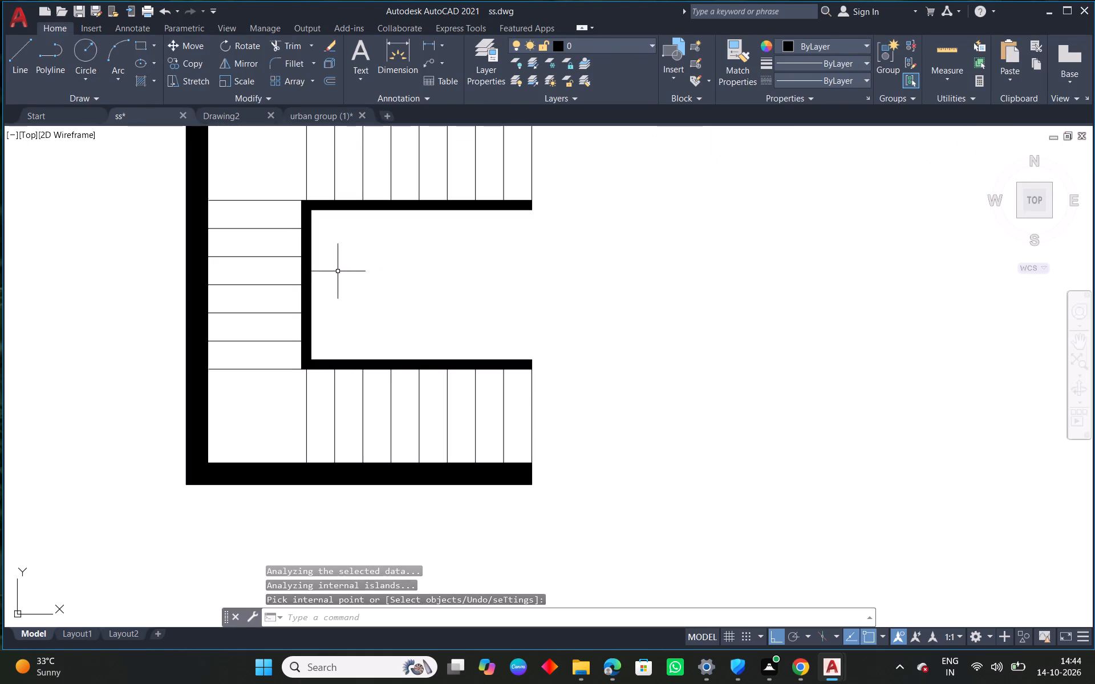
left_click(17, 65)
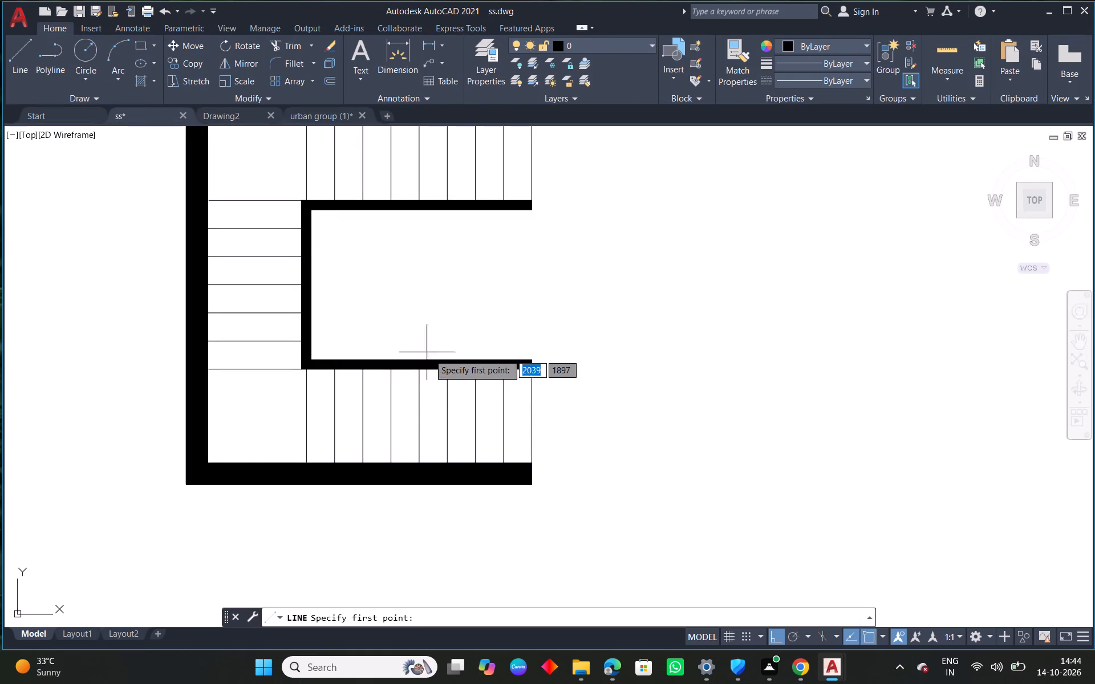
left_click(422, 360)
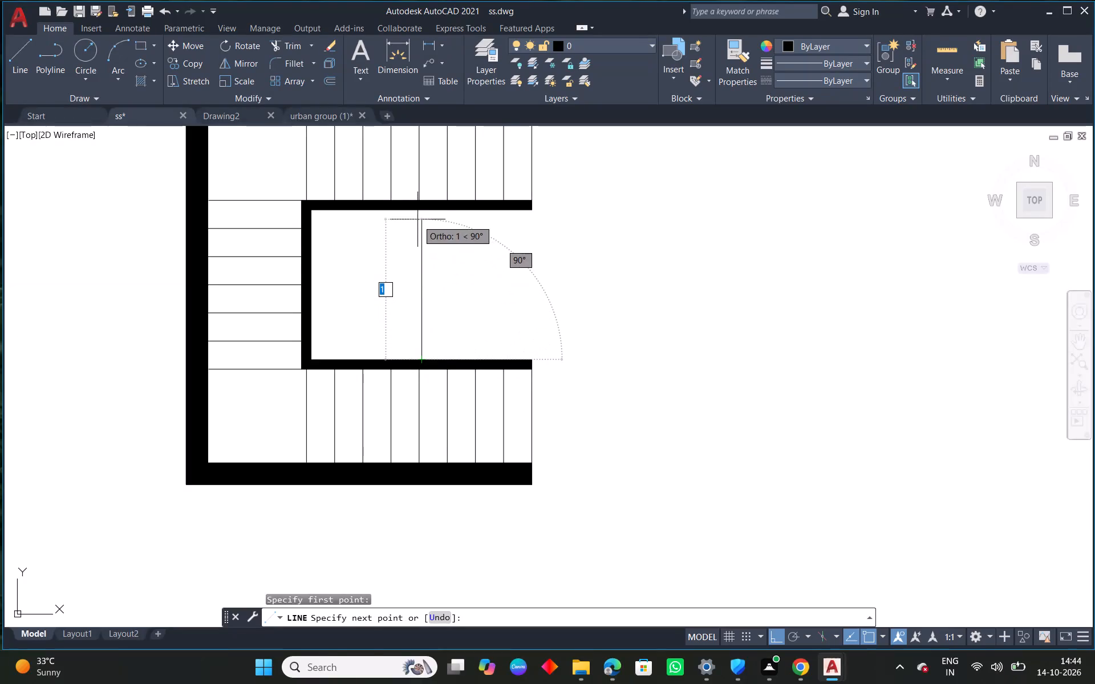
left_click(420, 209)
right_click(364, 251)
left_click(416, 257)
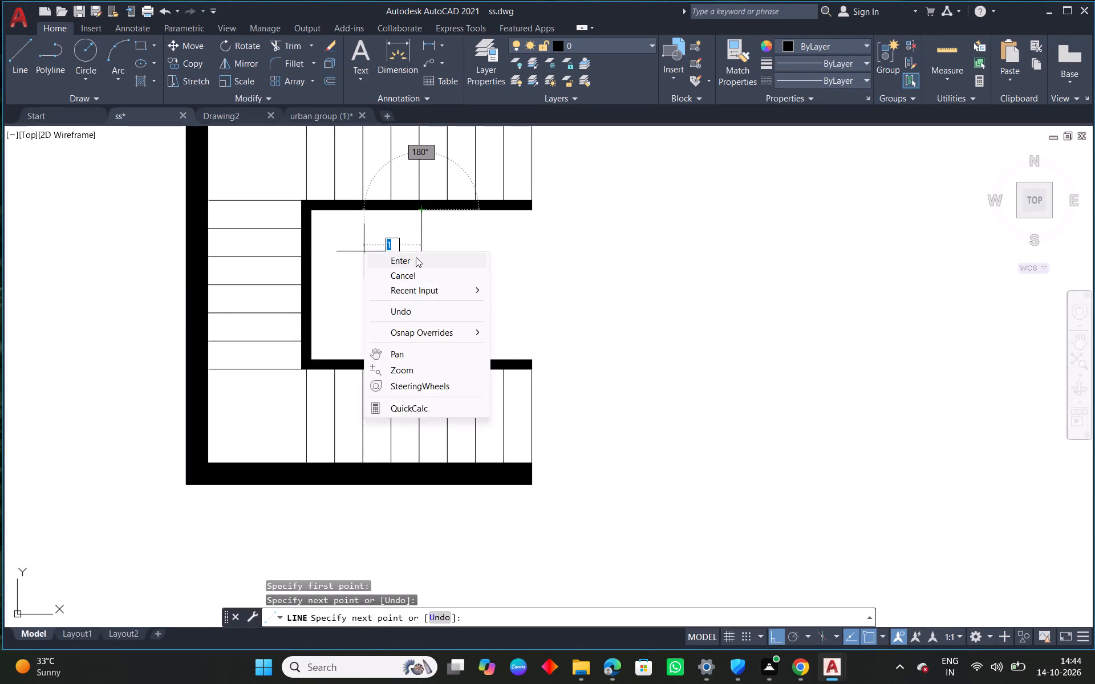
Offset the vertical line in the central enclosure by 0.15 toward the enclosure's open end.
type("O")
key("space")
type("0.15")
key("Return")
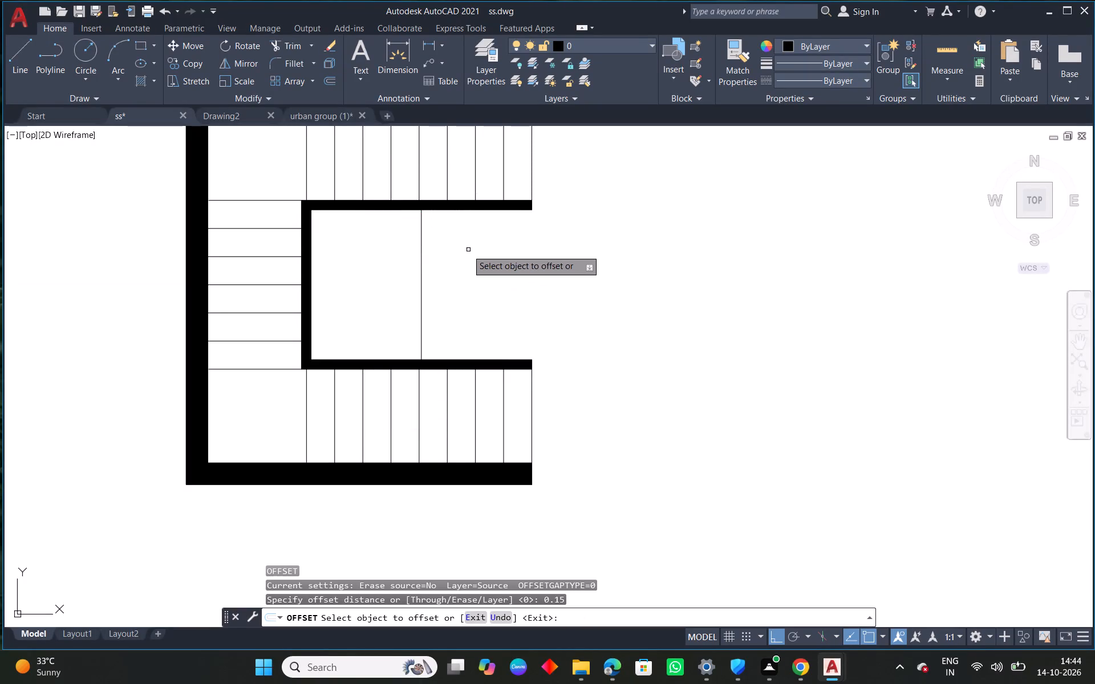
left_click(420, 267)
left_click(444, 265)
right_click(445, 264)
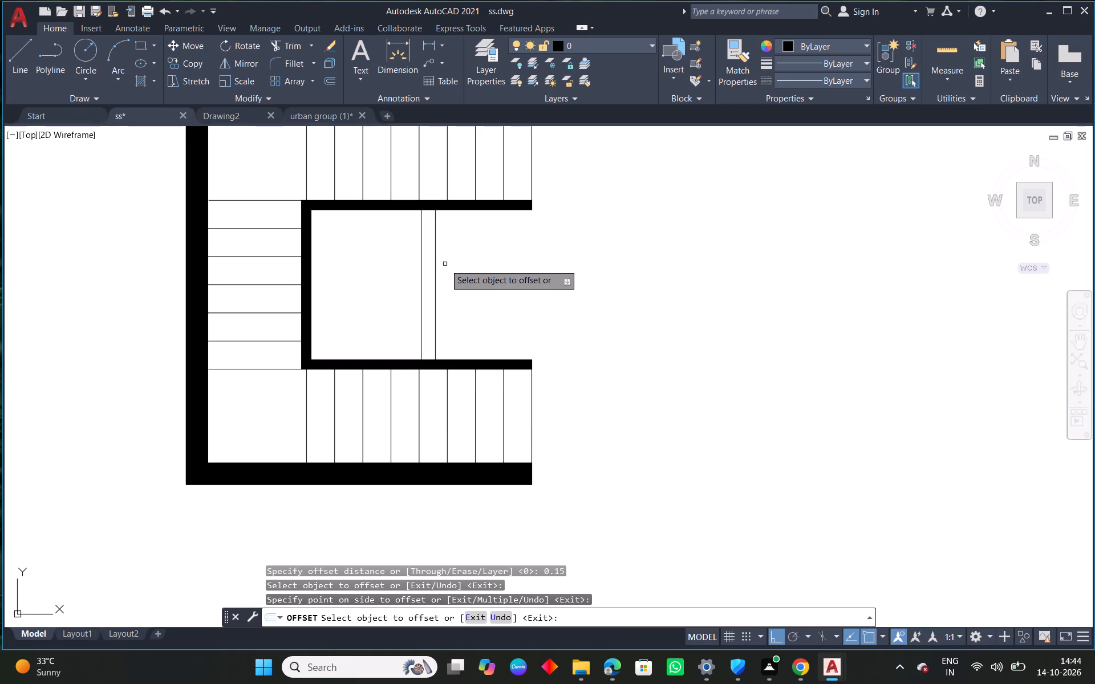
left_click(480, 271)
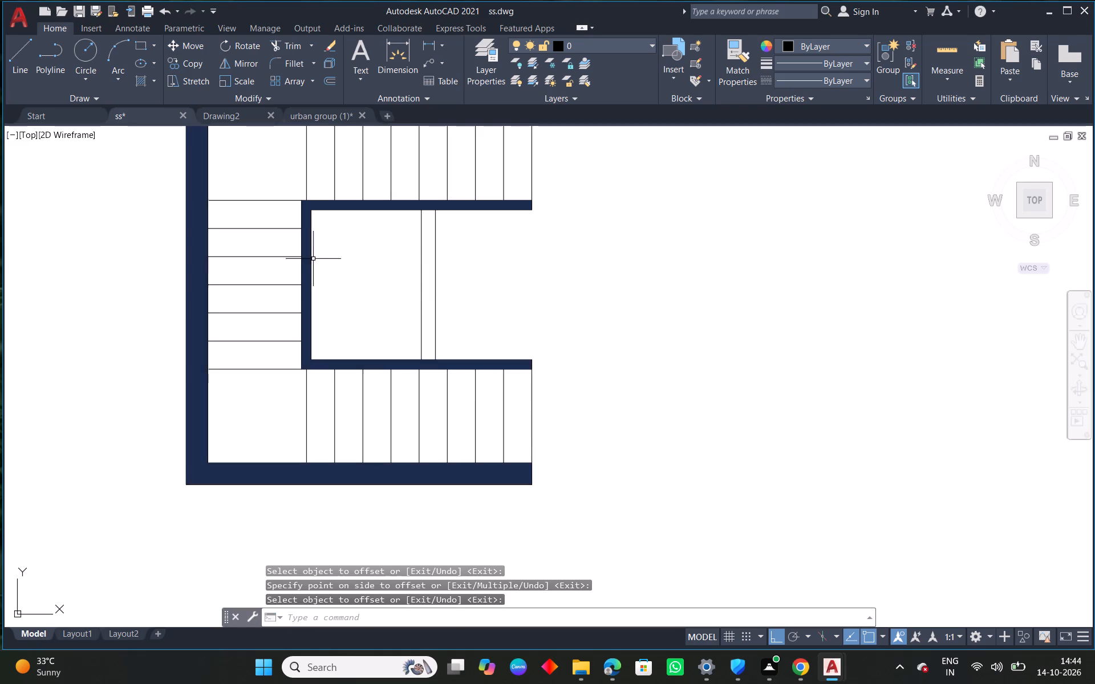
Draw an upright rectangle inside the central enclosure, between its hatched closed end and the new double line.
right_click(347, 260)
left_click(410, 285)
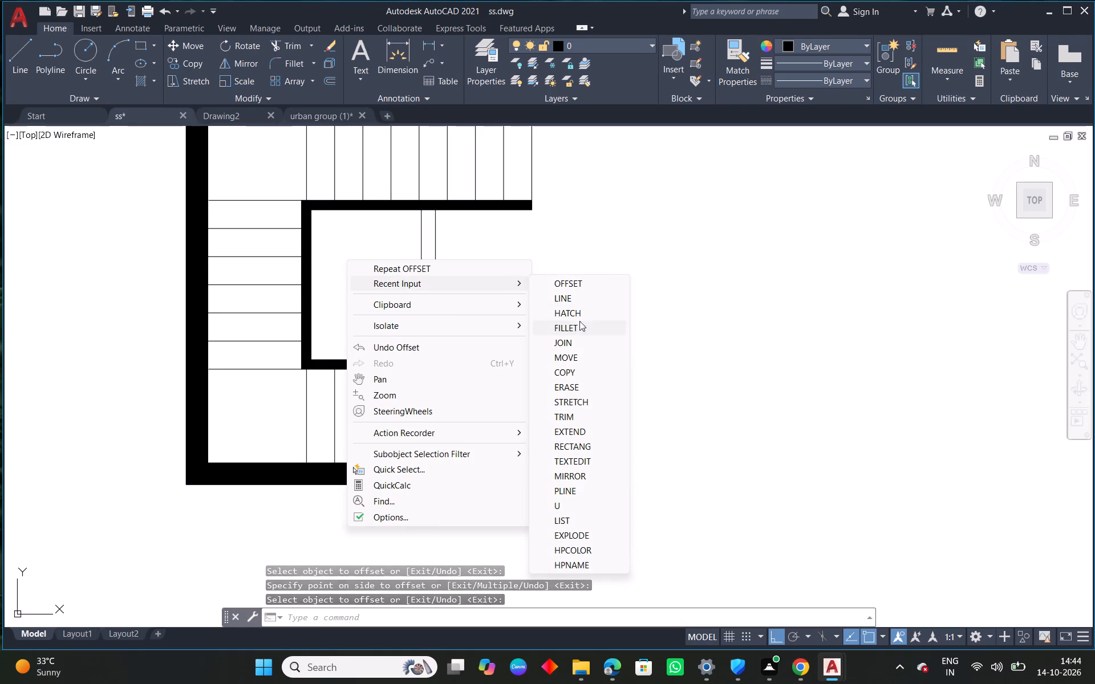
left_click(580, 450)
scroll(360, 239, "up", 1)
left_click(295, 210)
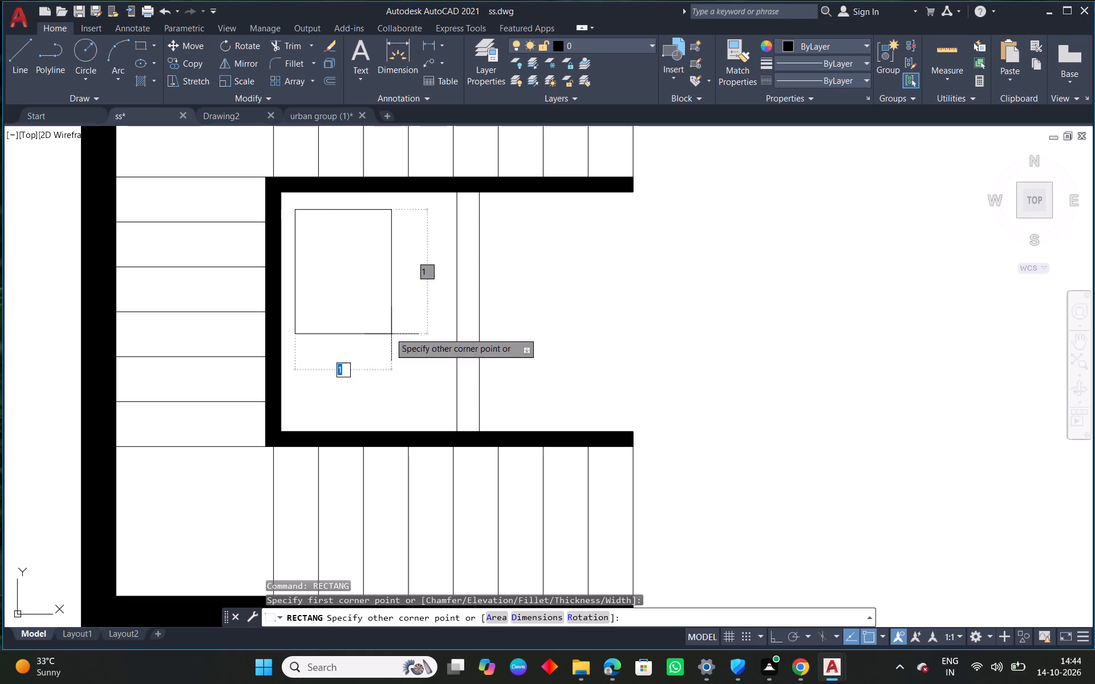
left_click(437, 413)
Draw both corner-to-corner diagonals of the rectangle to mark it with a cross.
right_click(371, 287)
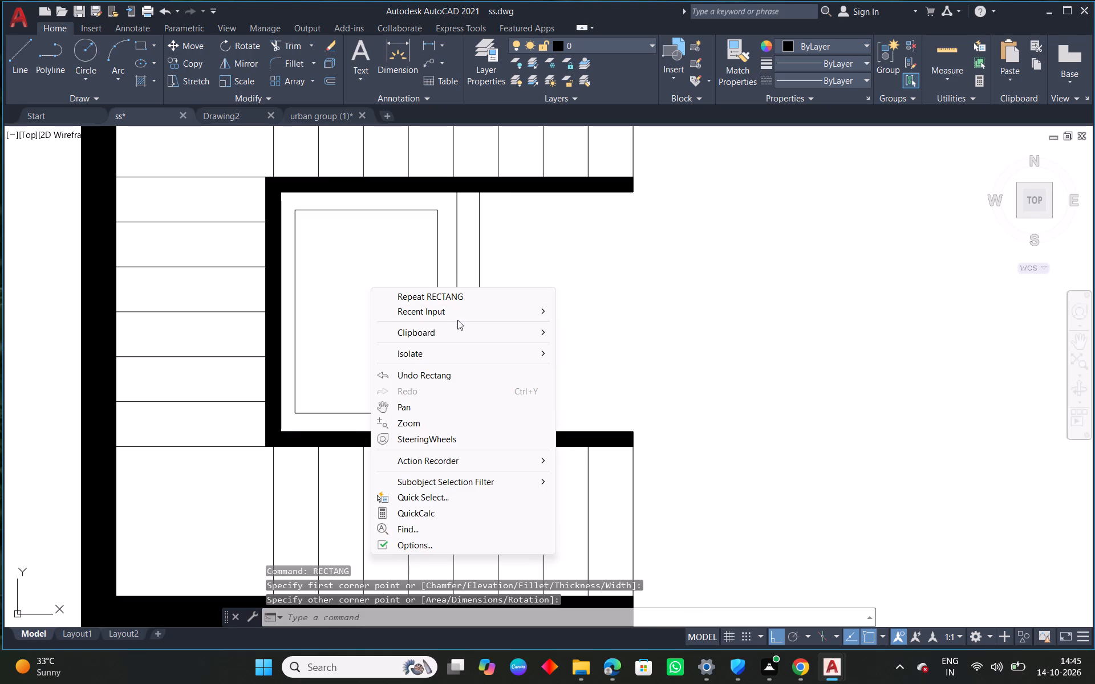
left_click(461, 311)
left_click(589, 341)
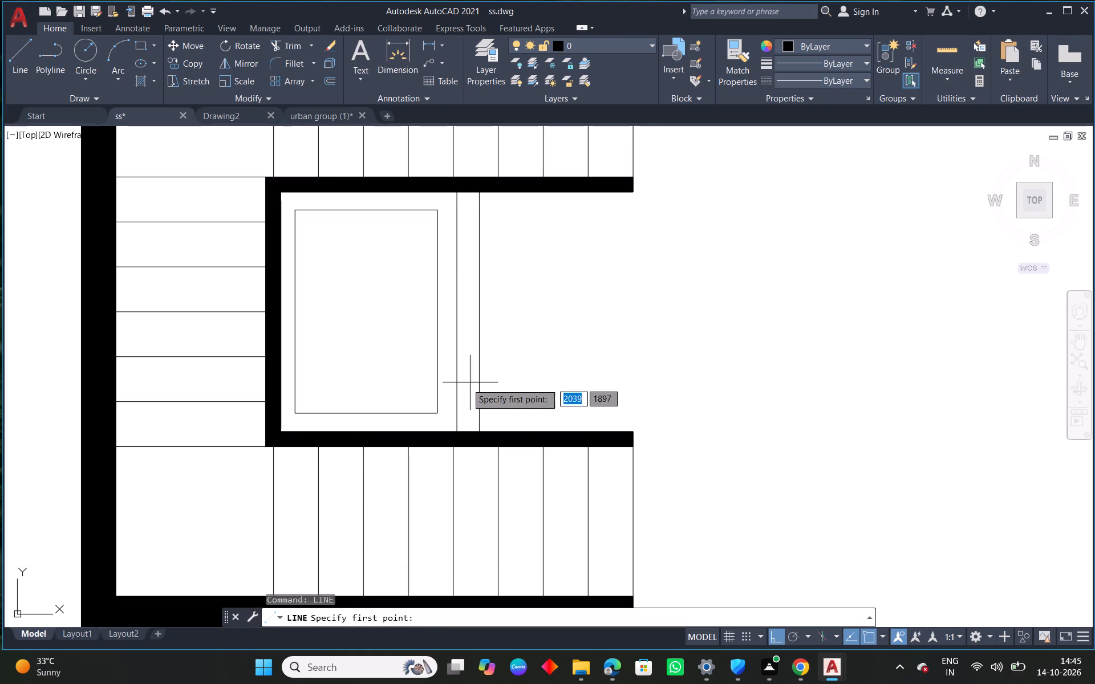
left_click(438, 413)
left_click(294, 207)
right_click(298, 202)
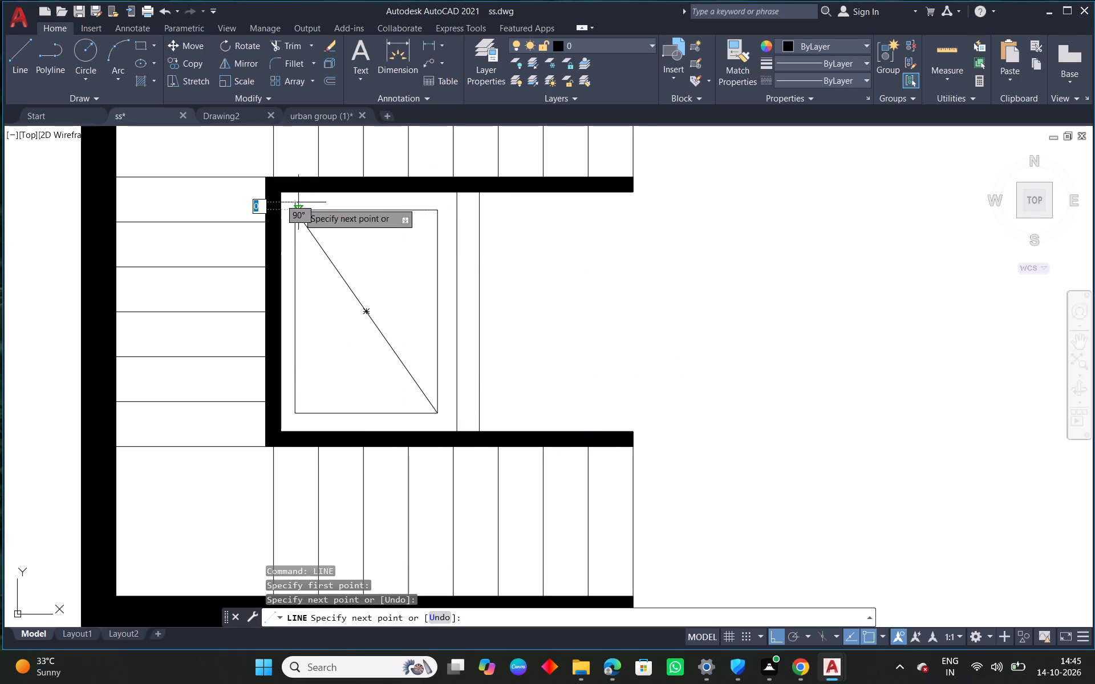
left_click(329, 211)
right_click(329, 211)
left_click(367, 224)
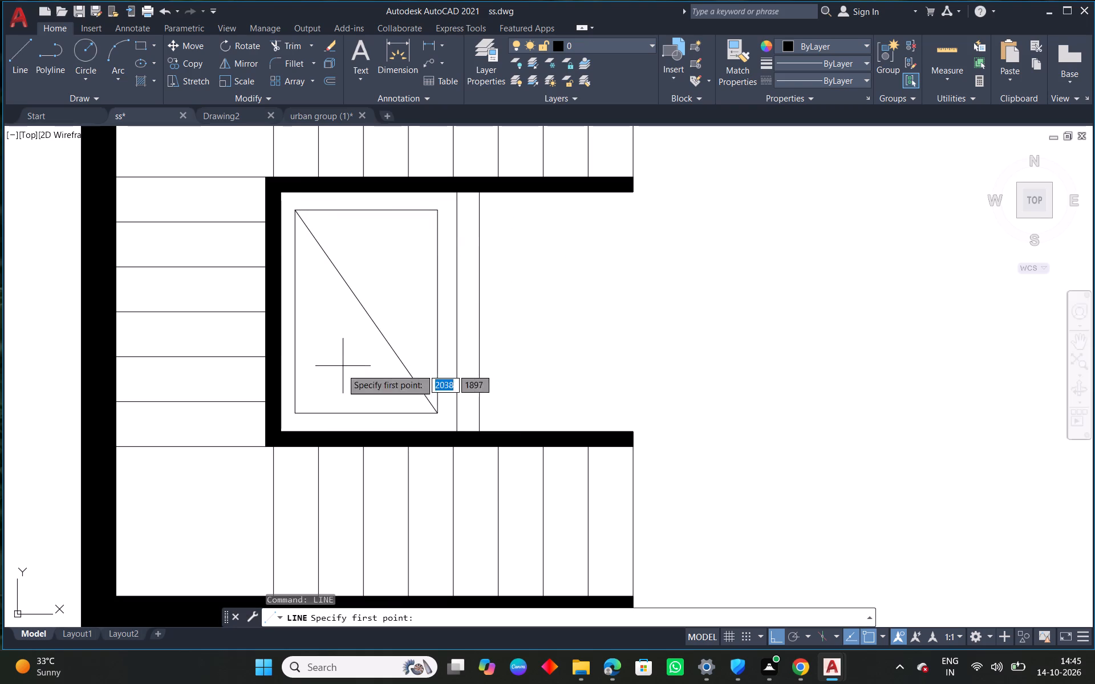
left_click(298, 413)
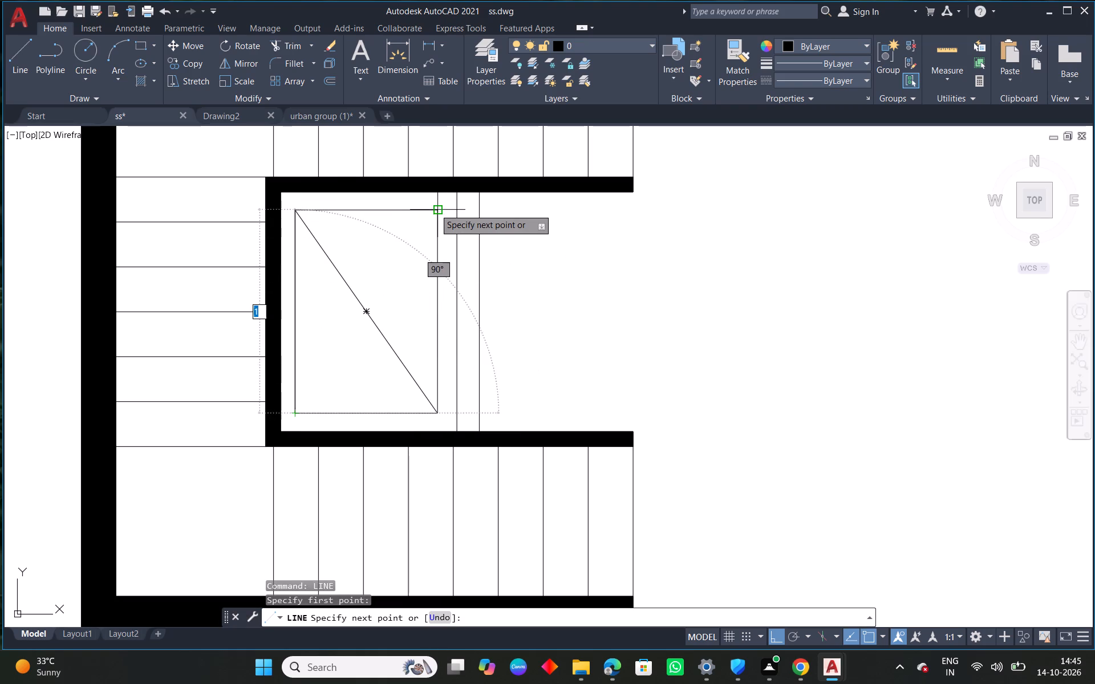
left_click(435, 209)
right_click(404, 206)
left_click(455, 219)
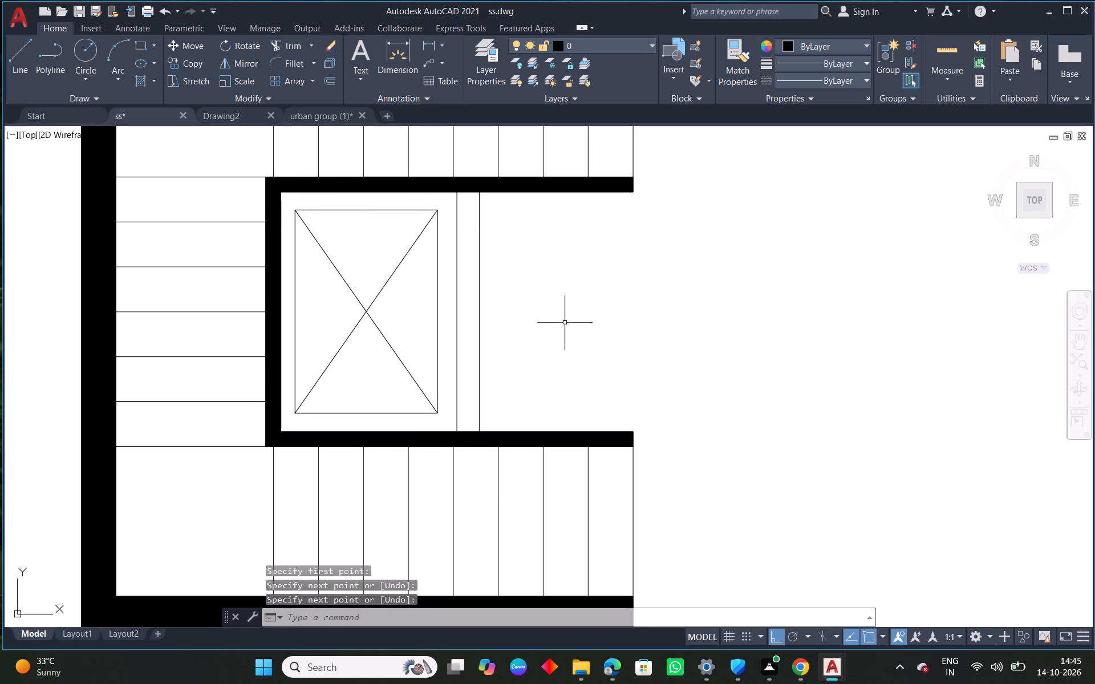
Draw a short horizontal line joining the midpoints of the two vertical lines beside the crossed rectangle.
middle_click_drag(494, 287, 391, 274)
left_click(16, 52)
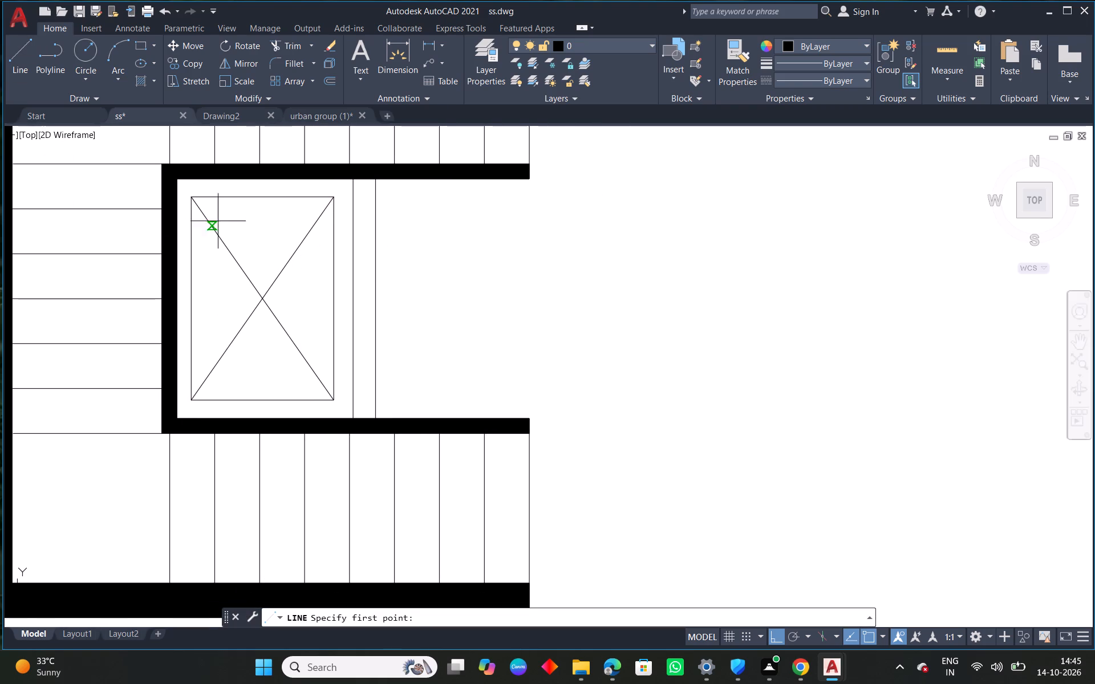
scroll(435, 334, "up", 1)
left_click(338, 275)
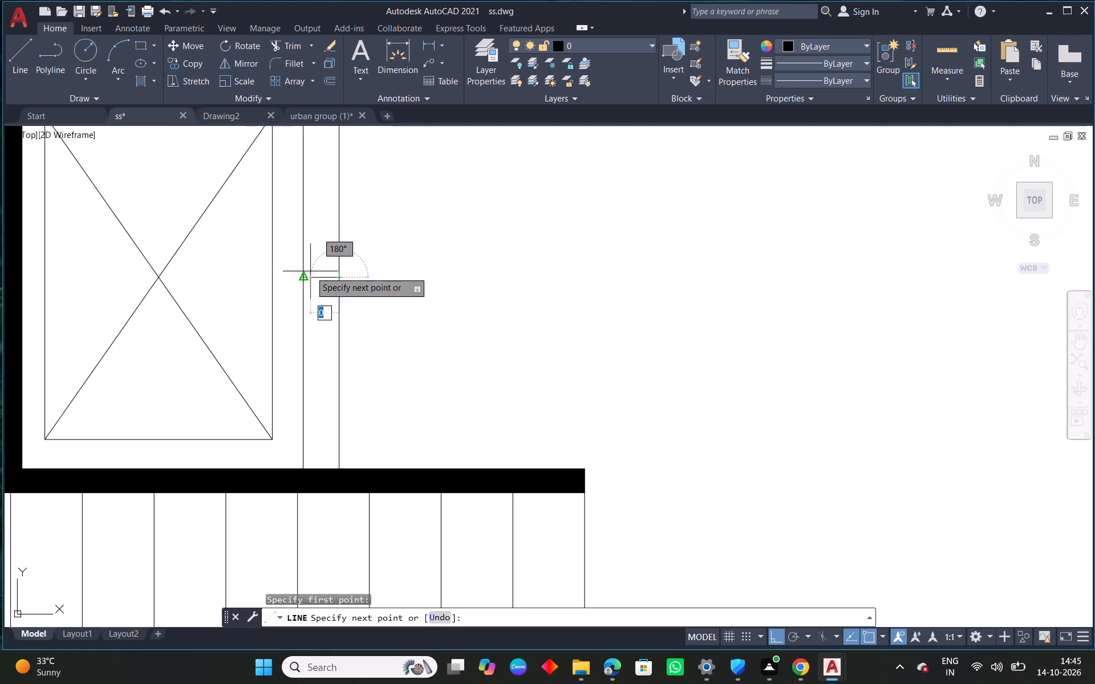
left_click(302, 276)
right_click(302, 276)
left_click(343, 284)
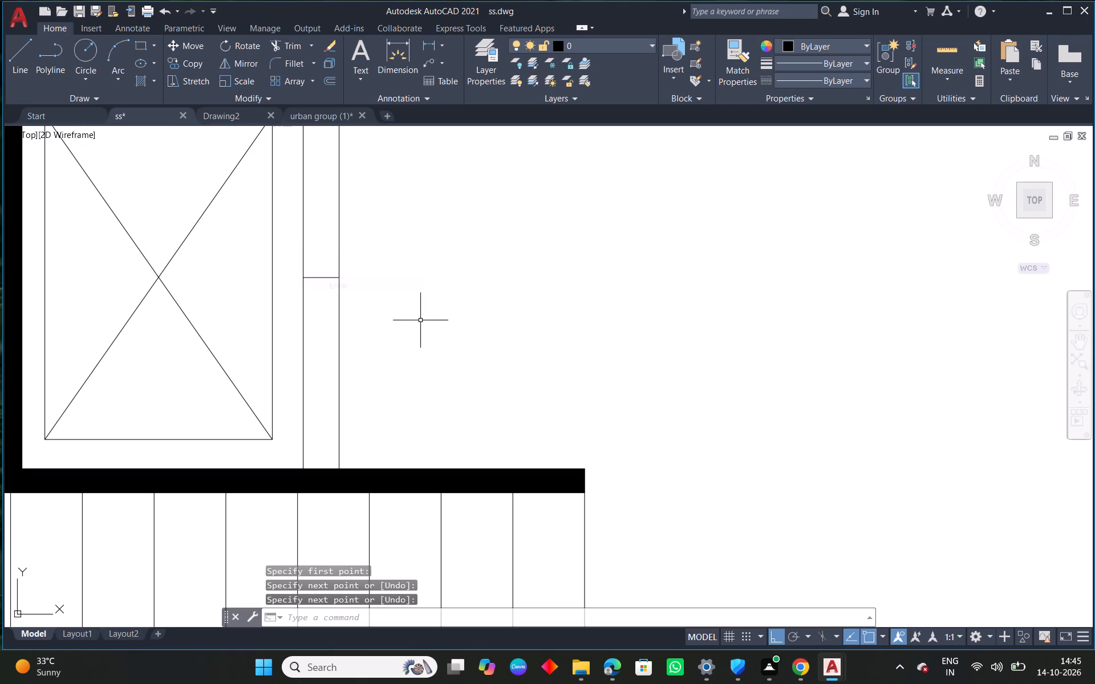
Offset the short horizontal midline by 0.5 both below and above.
scroll(421, 325, "down", 1)
scroll(370, 301, "up", 1)
key("p")
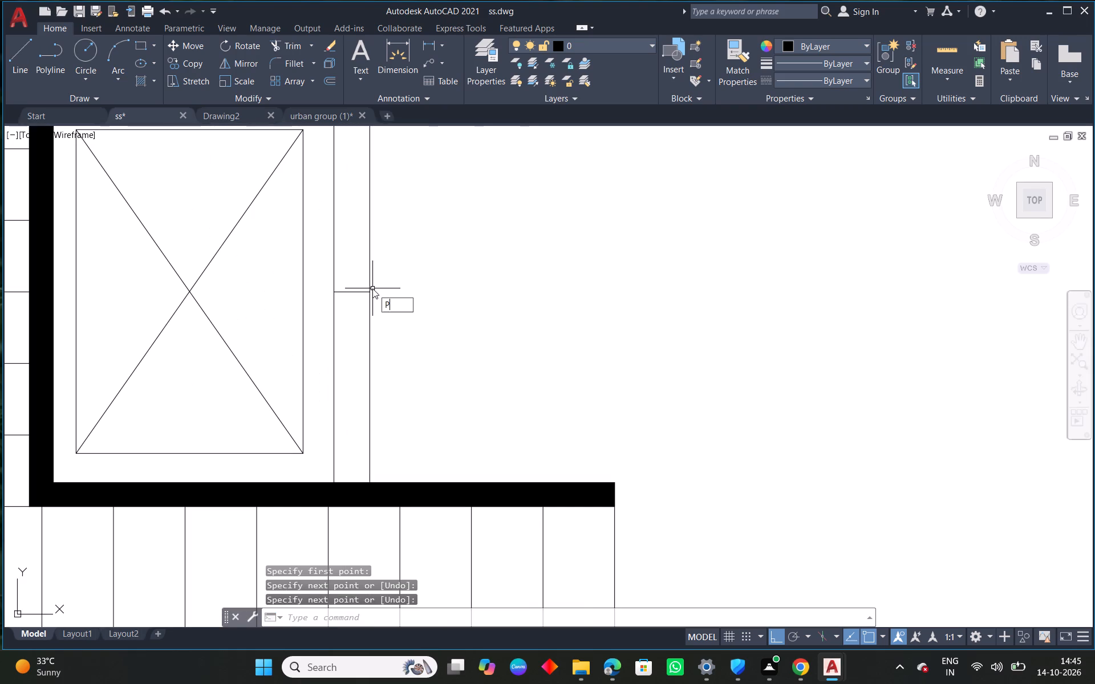
key("BackSpace")
type("O")
key("space")
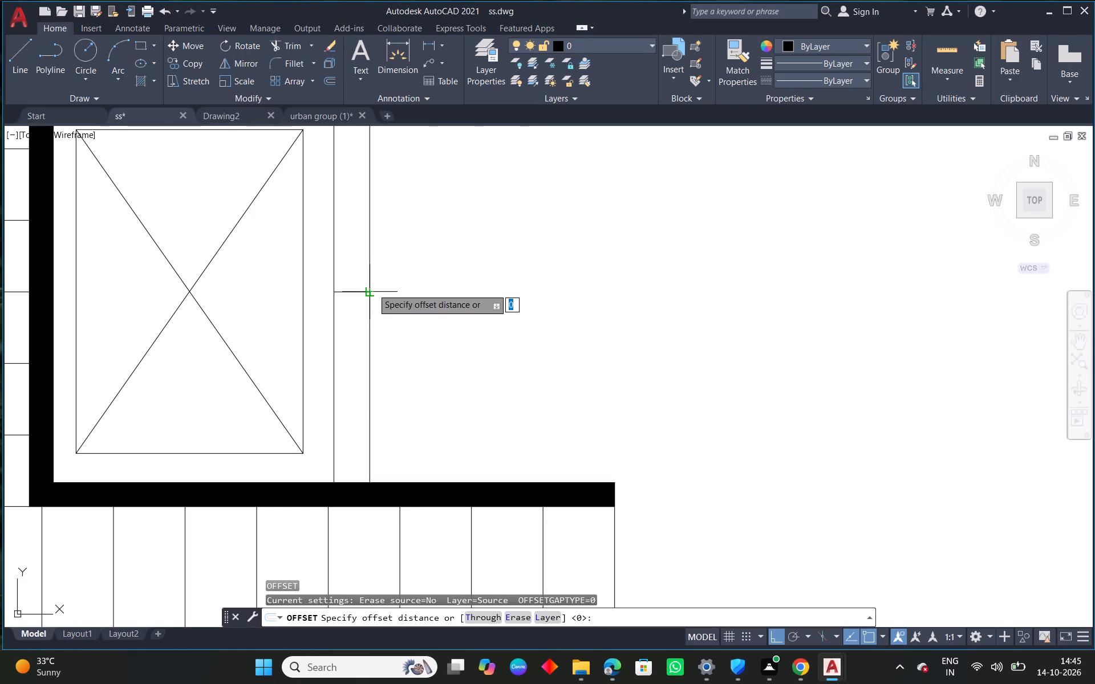
type("0.")
key("5")
key("Return")
left_click(352, 291)
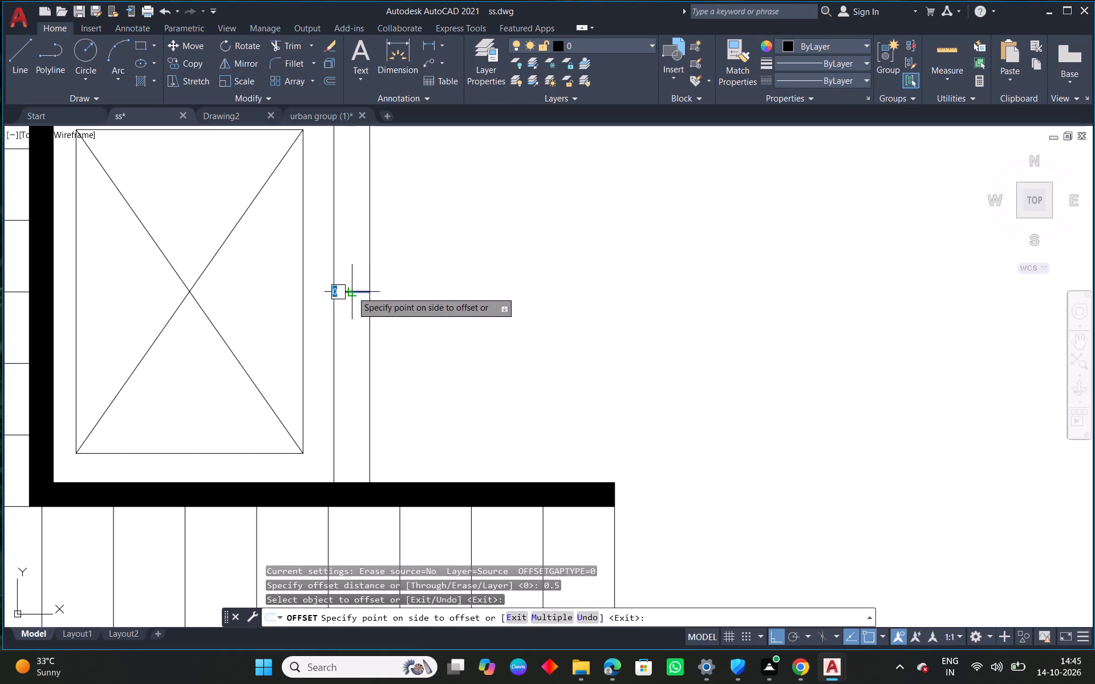
left_click(330, 380)
left_click_drag(353, 291, 354, 274)
left_click(355, 228)
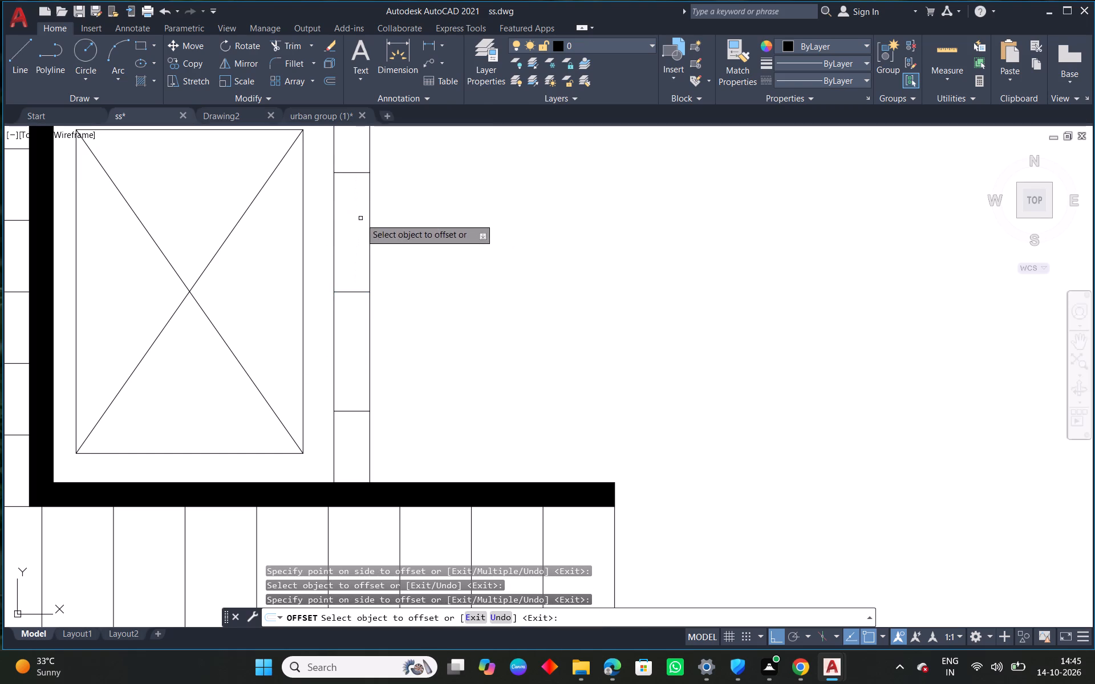
right_click(360, 219)
left_click(428, 230)
Trim the two vertical lines between the upper and lower offset lines to cut a door opening.
right_click(420, 230)
left_click(480, 252)
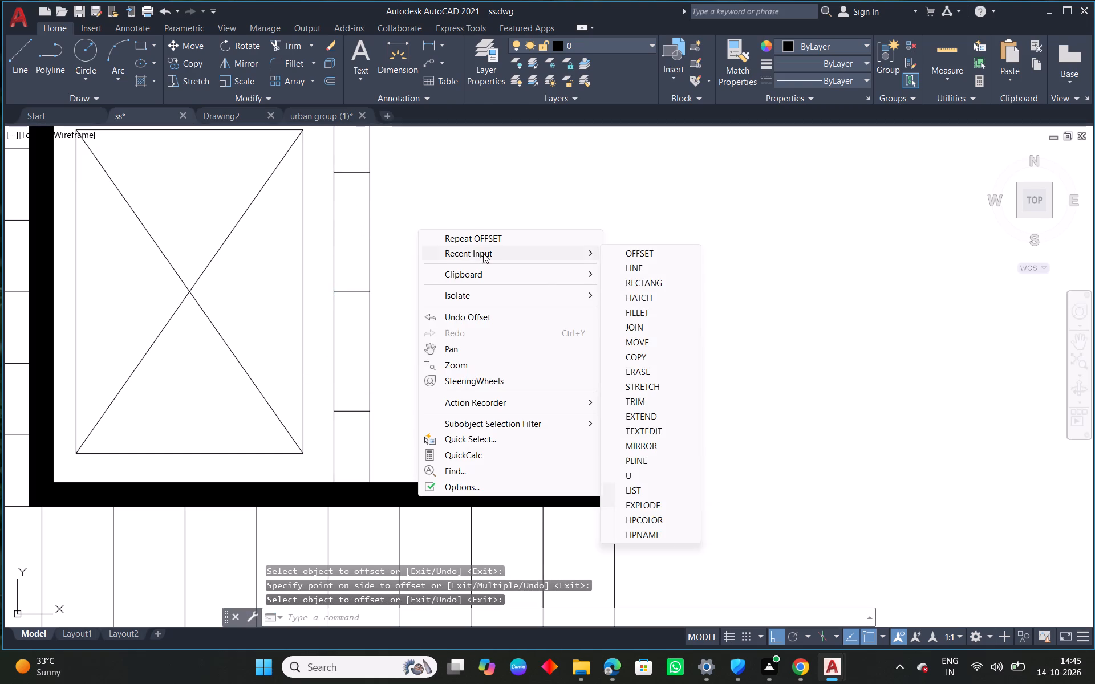
left_click(642, 408)
left_click_drag(408, 247, 326, 227)
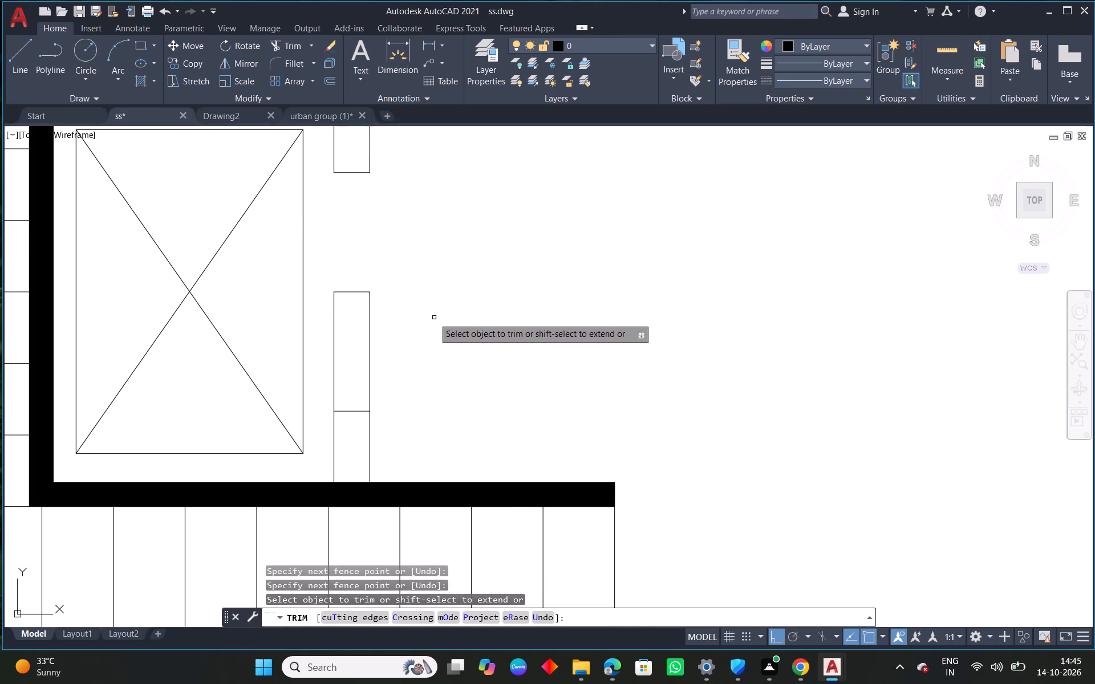
left_click_drag(433, 318, 331, 310)
right_click(332, 308)
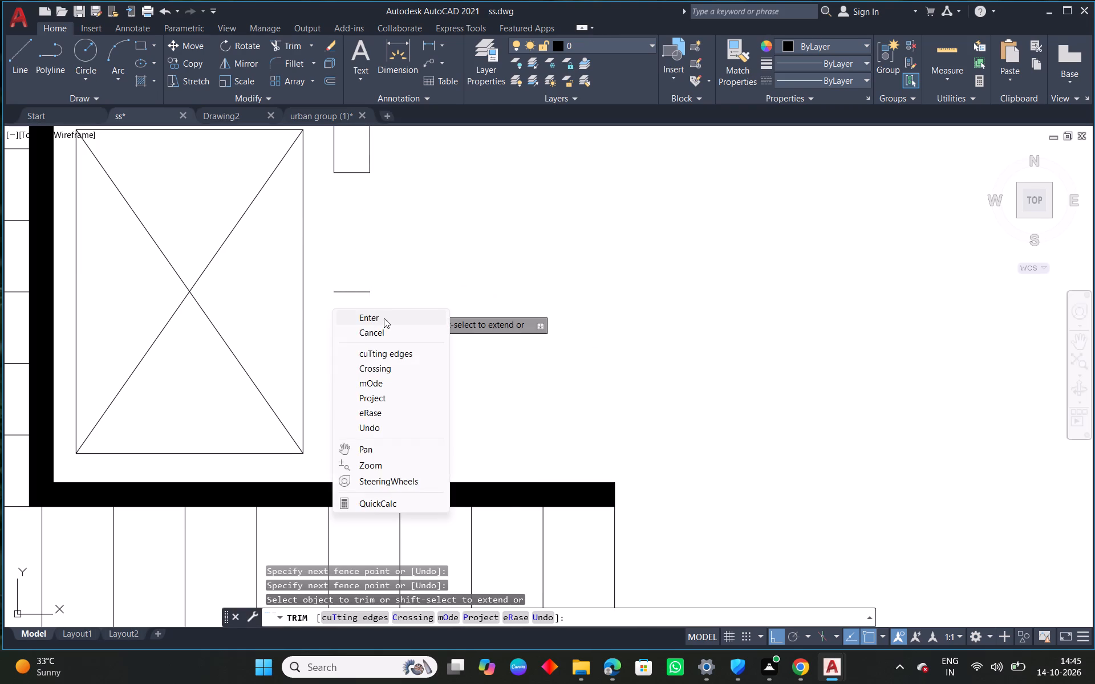
left_click(384, 318)
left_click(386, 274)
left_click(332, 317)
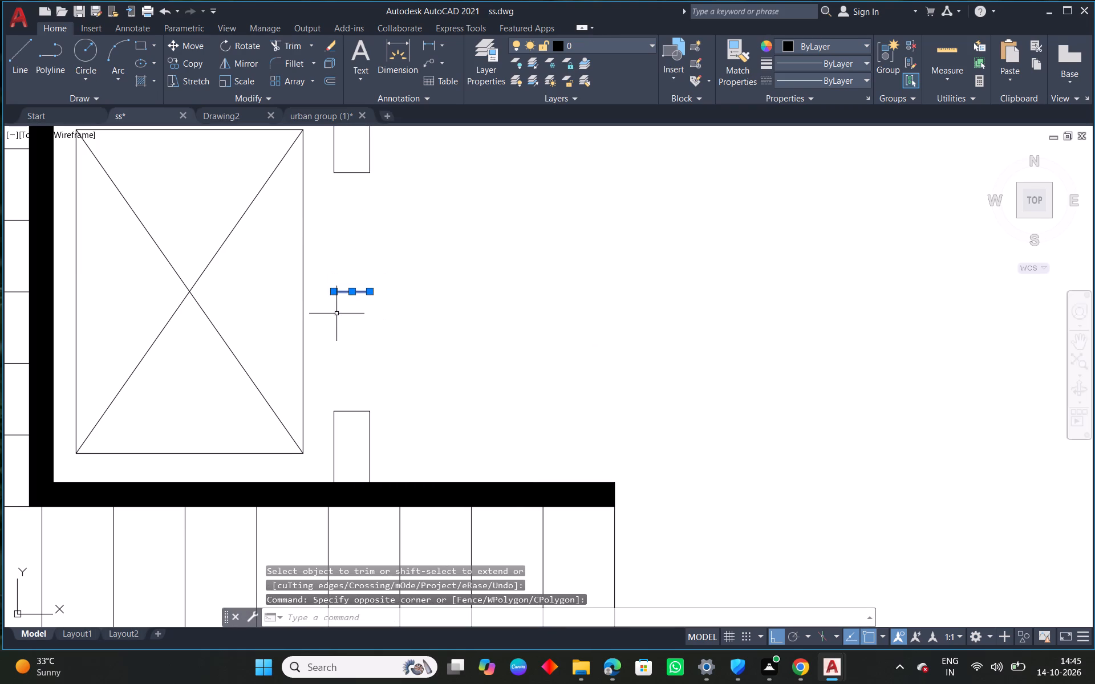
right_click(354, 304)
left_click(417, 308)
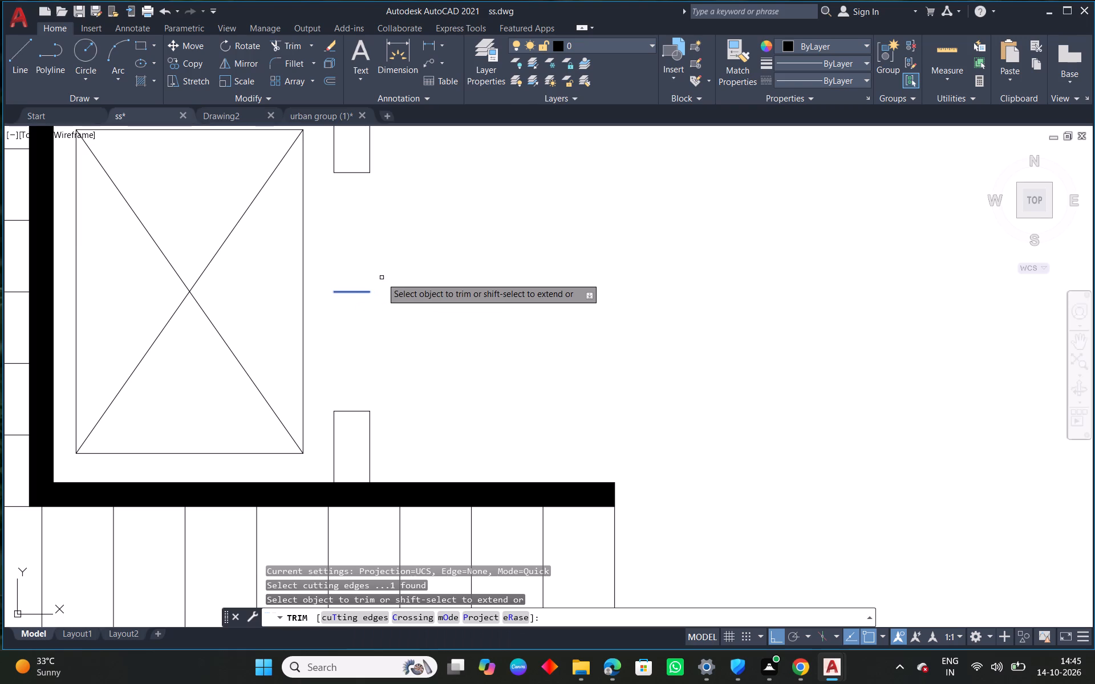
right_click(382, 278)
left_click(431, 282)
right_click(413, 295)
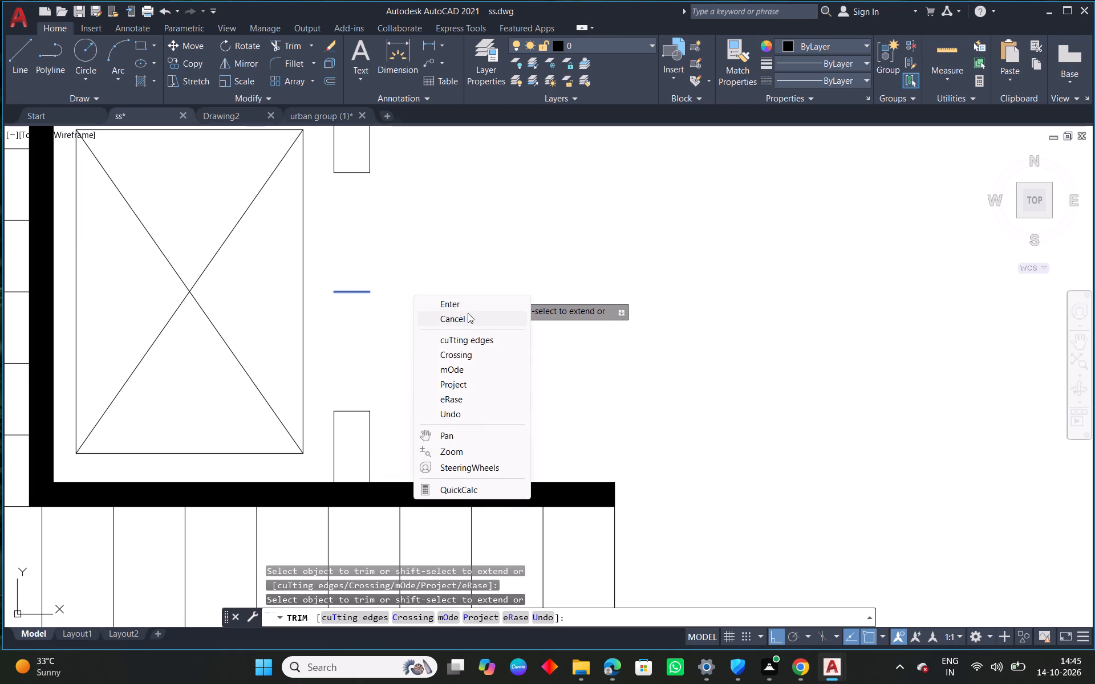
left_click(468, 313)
Erase the short horizontal midline left in the middle of the opening.
left_click_drag(415, 271, 395, 284)
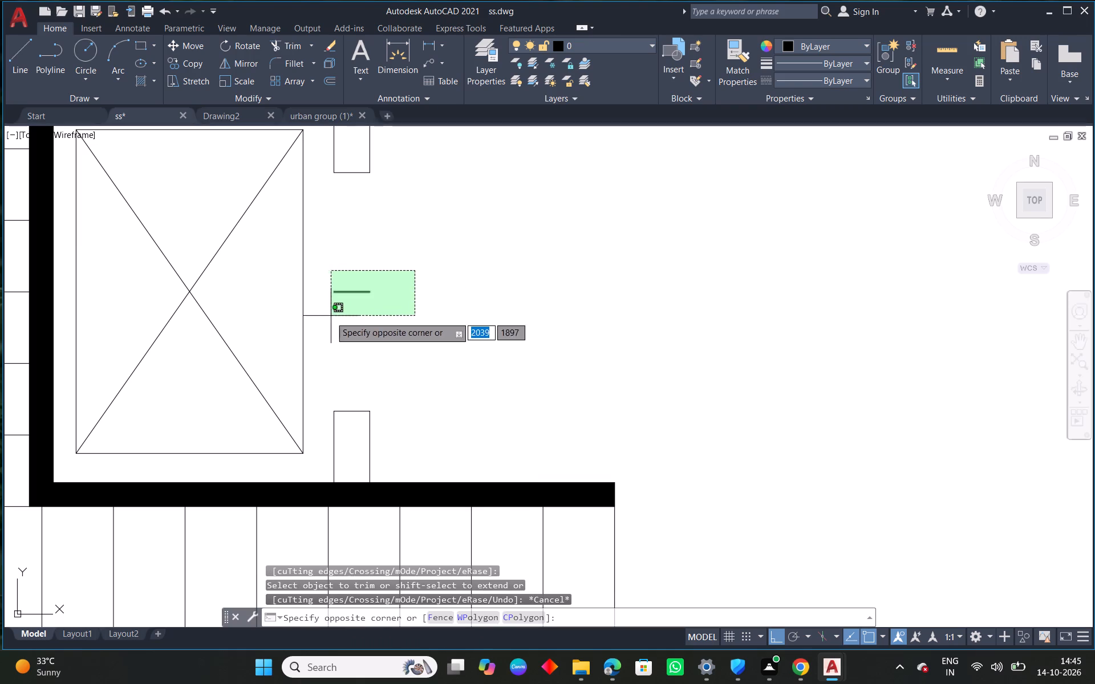
left_click(342, 315)
key("Delete")
Draw a polyline across the opening's outer side, from the lower jamb's outer corner to the upper jamb's outer corner.
right_click(354, 290)
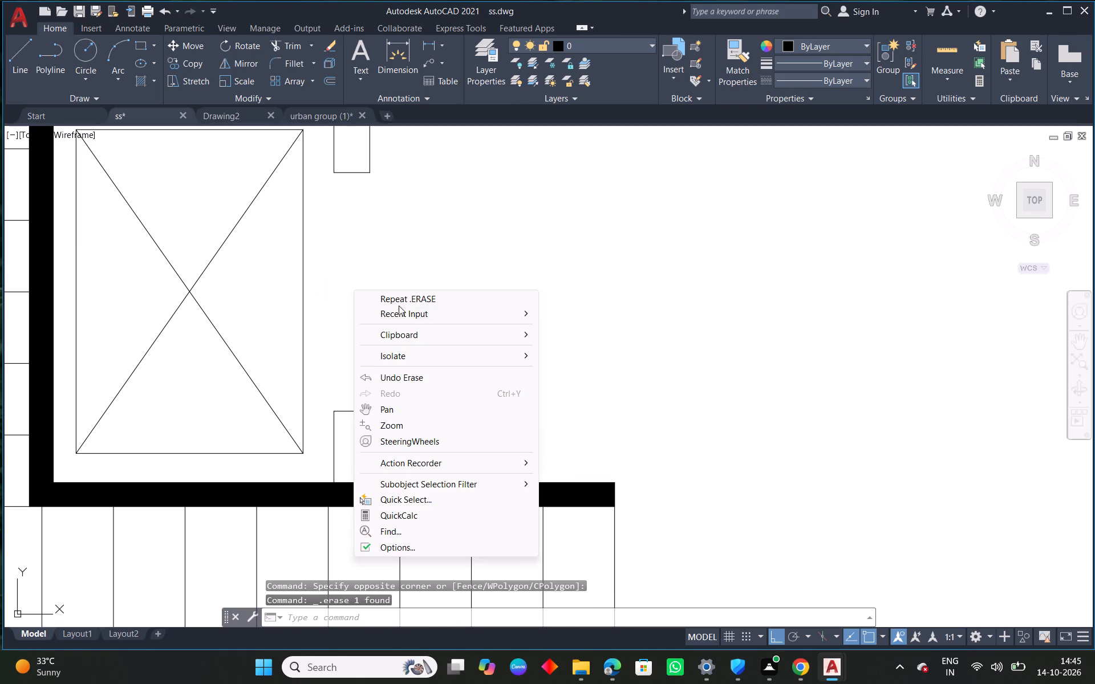
left_click(416, 322)
left_click(419, 319)
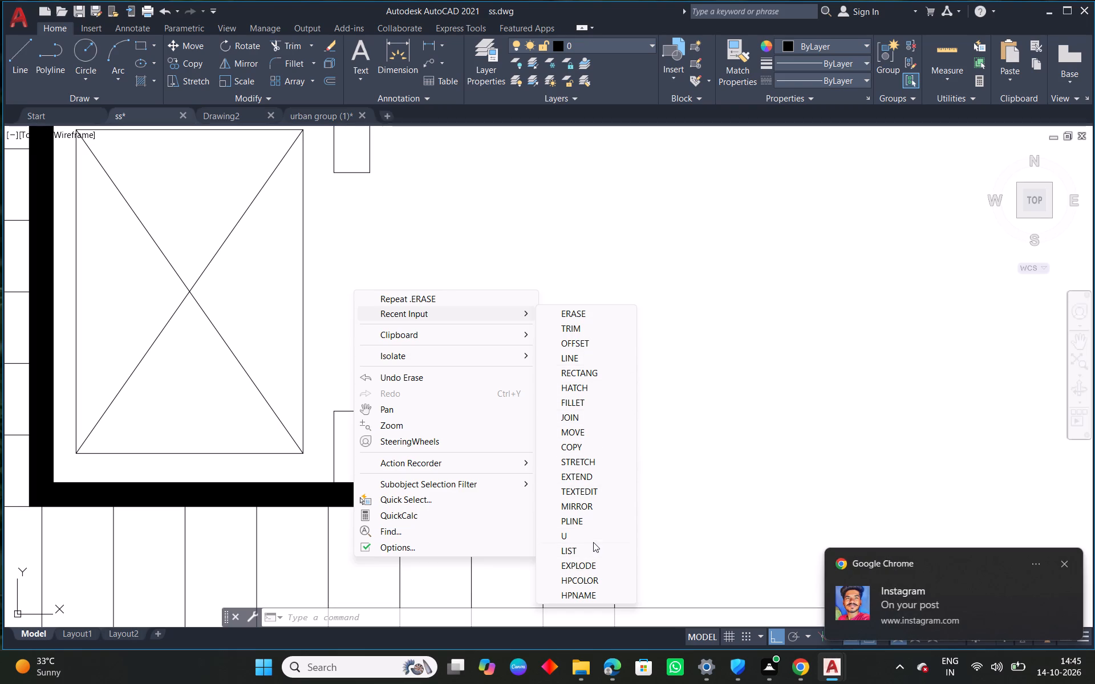
left_click(587, 522)
left_click(374, 408)
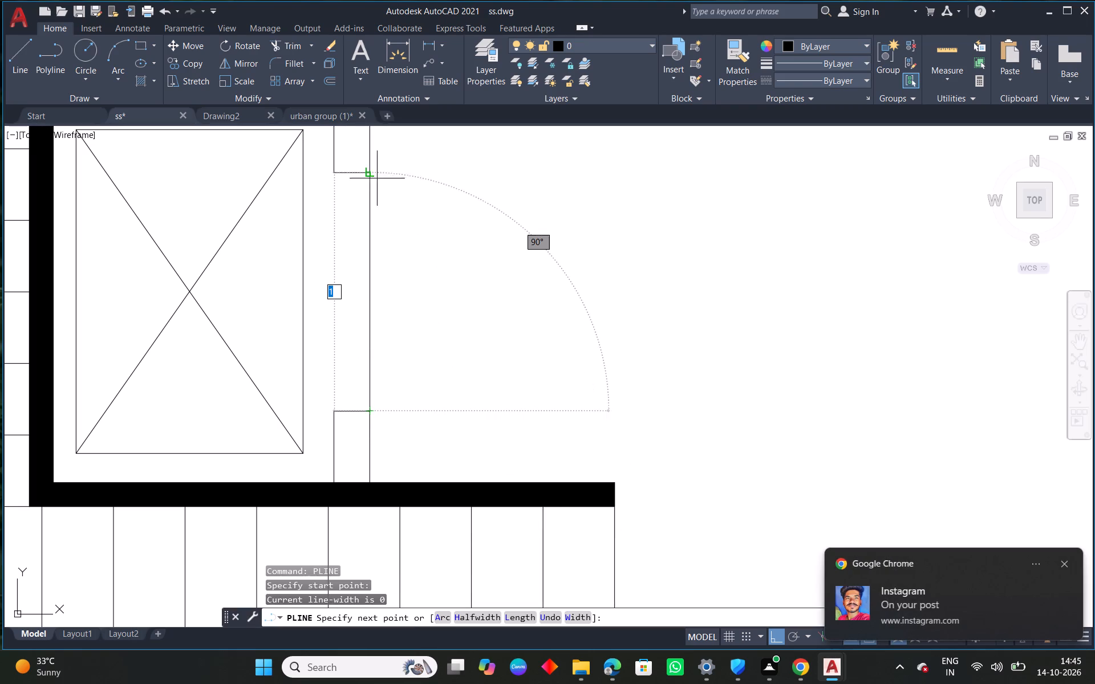
left_click(371, 173)
right_click(371, 173)
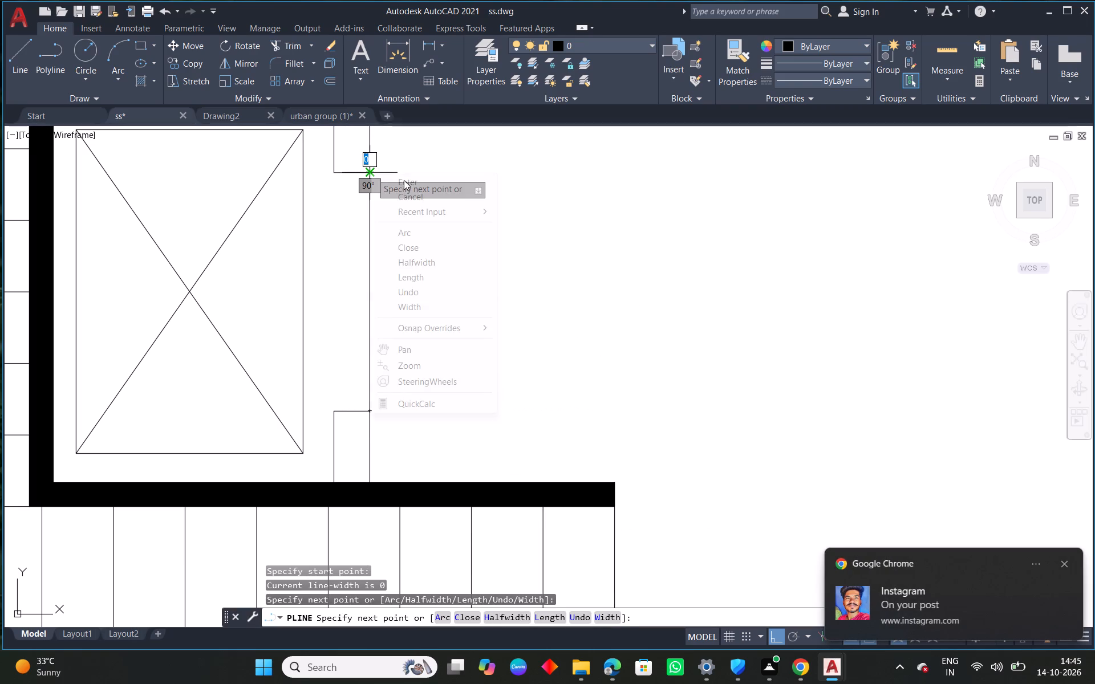
left_click(404, 180)
Draw a polyline across the opening's inner side, from the lower jamb's inner corner to the upper jamb's inner corner.
right_click(344, 215)
left_click(378, 221)
left_click(334, 409)
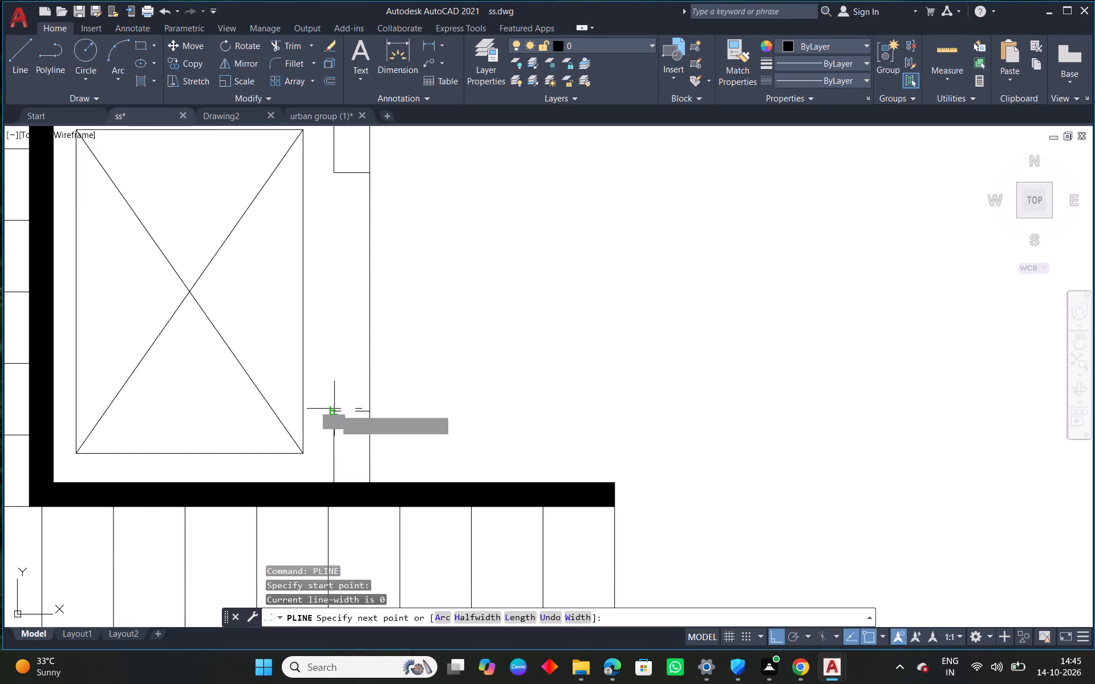
left_click(332, 174)
right_click(334, 174)
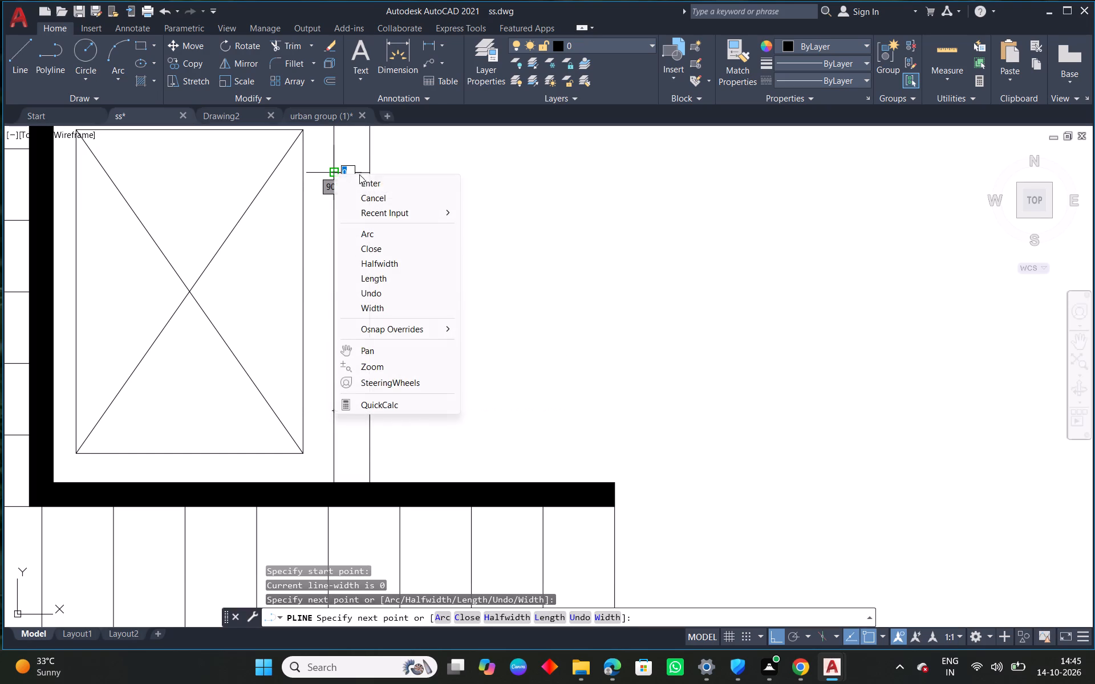
left_click(372, 178)
Draw a vertical polyline along the middle of the opening, from just above the lower jamb to the upper jamb's midpoint.
right_click(409, 188)
left_click(447, 201)
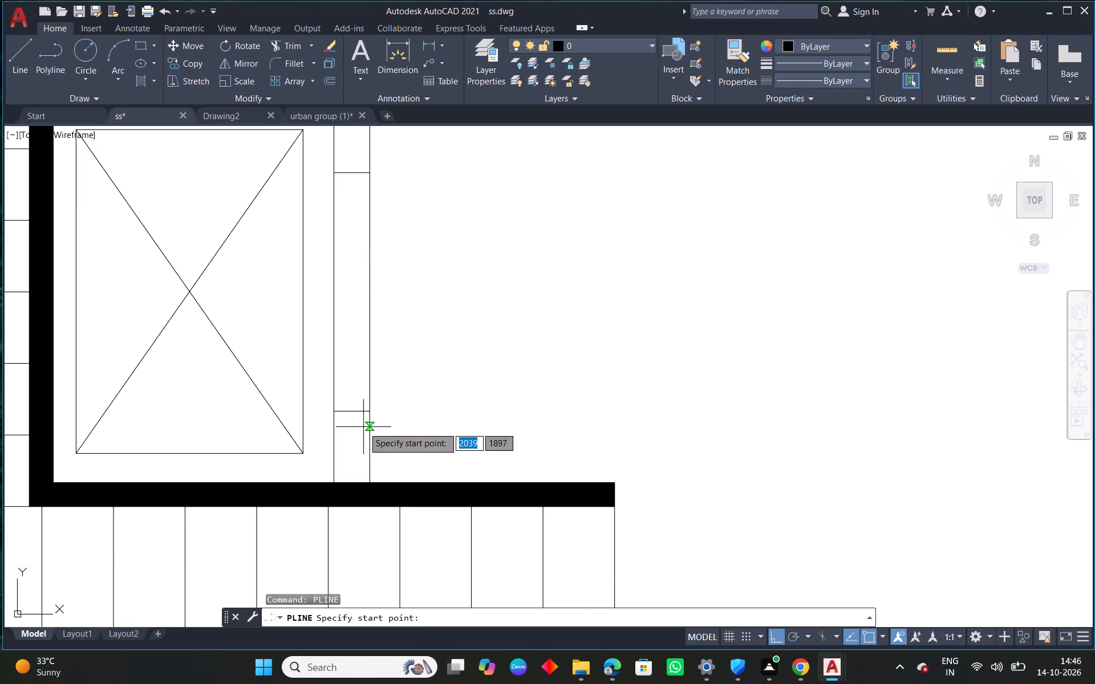
left_click(352, 400)
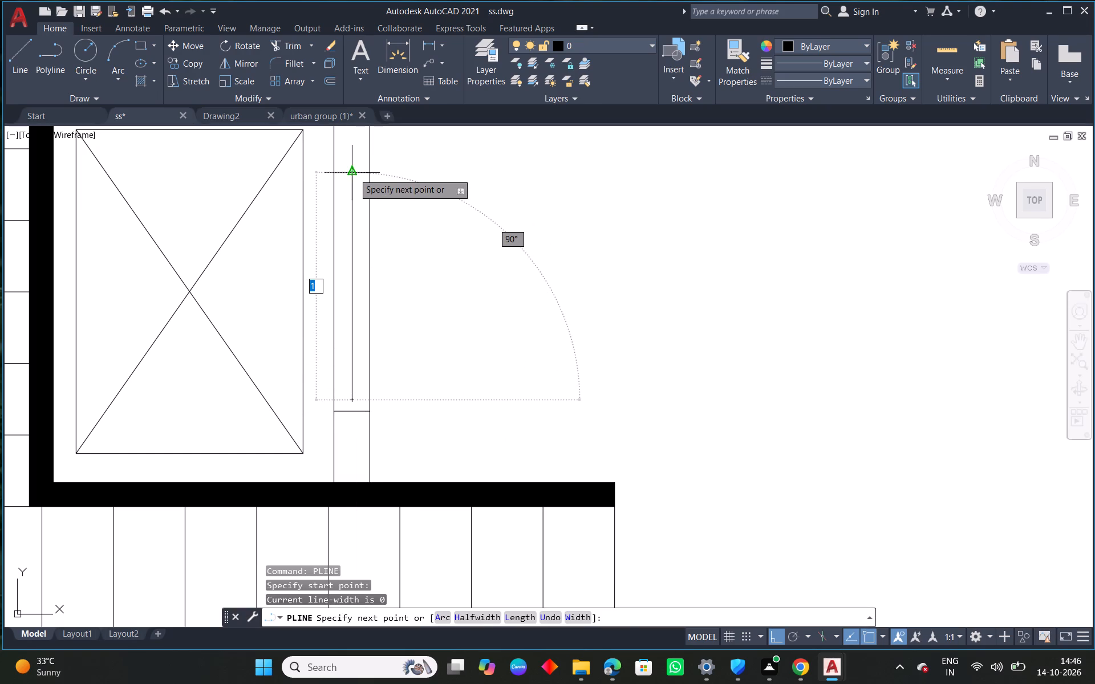
left_click(354, 173)
right_click(354, 173)
left_click(400, 181)
Extend the lower end of the opening's middle line to the lower jamb.
right_click(399, 181)
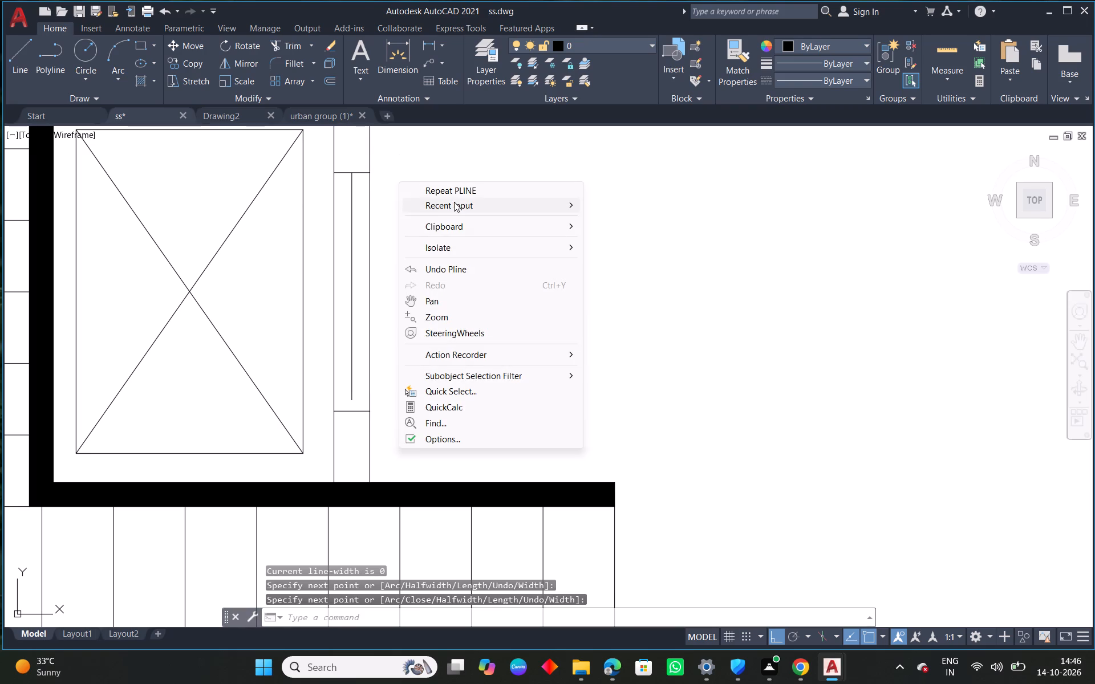
left_click(454, 202)
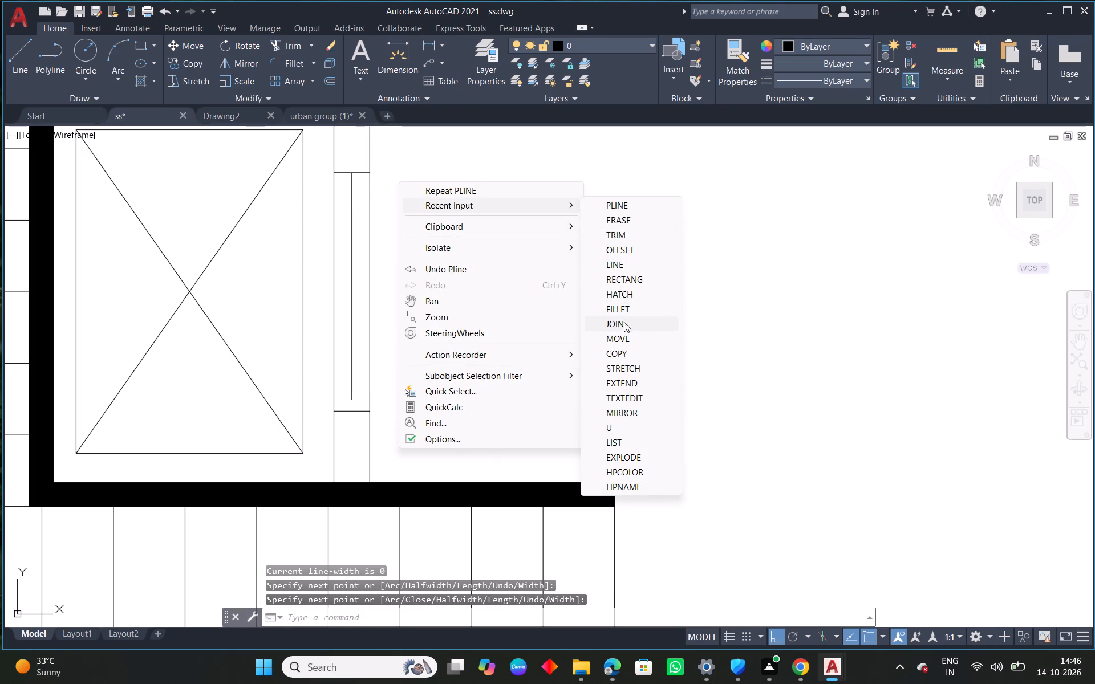
left_click(632, 385)
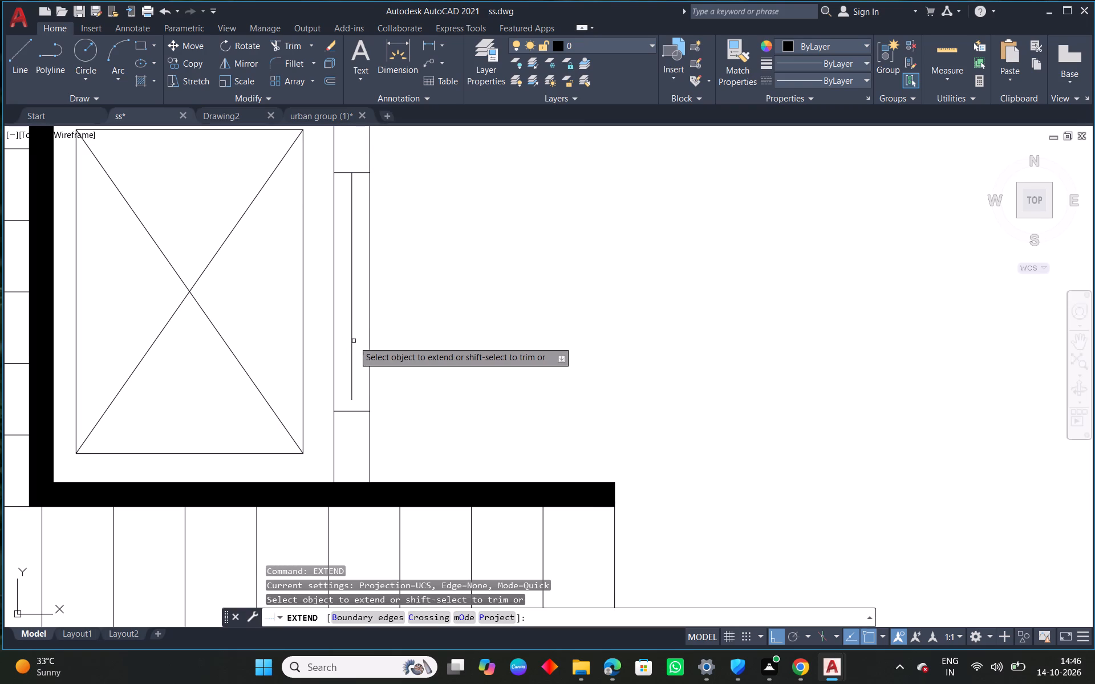
left_click(354, 342)
right_click(432, 283)
left_click(479, 286)
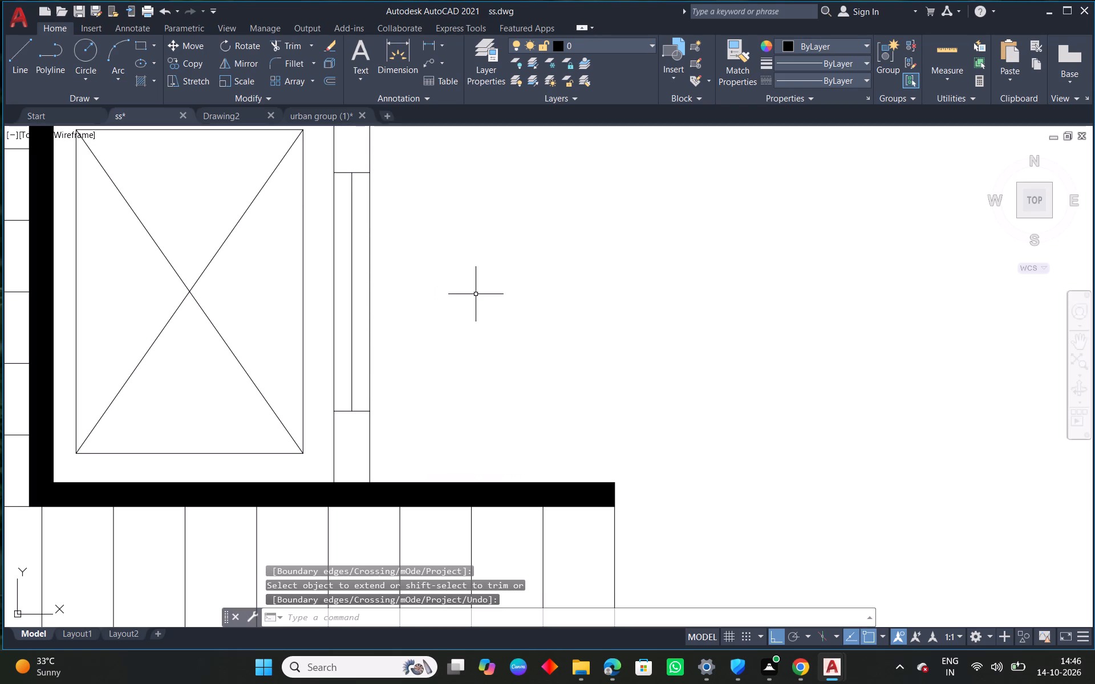
Offset the opening's middle line by 0.02 to both sides.
right_click(476, 294)
left_click(552, 321)
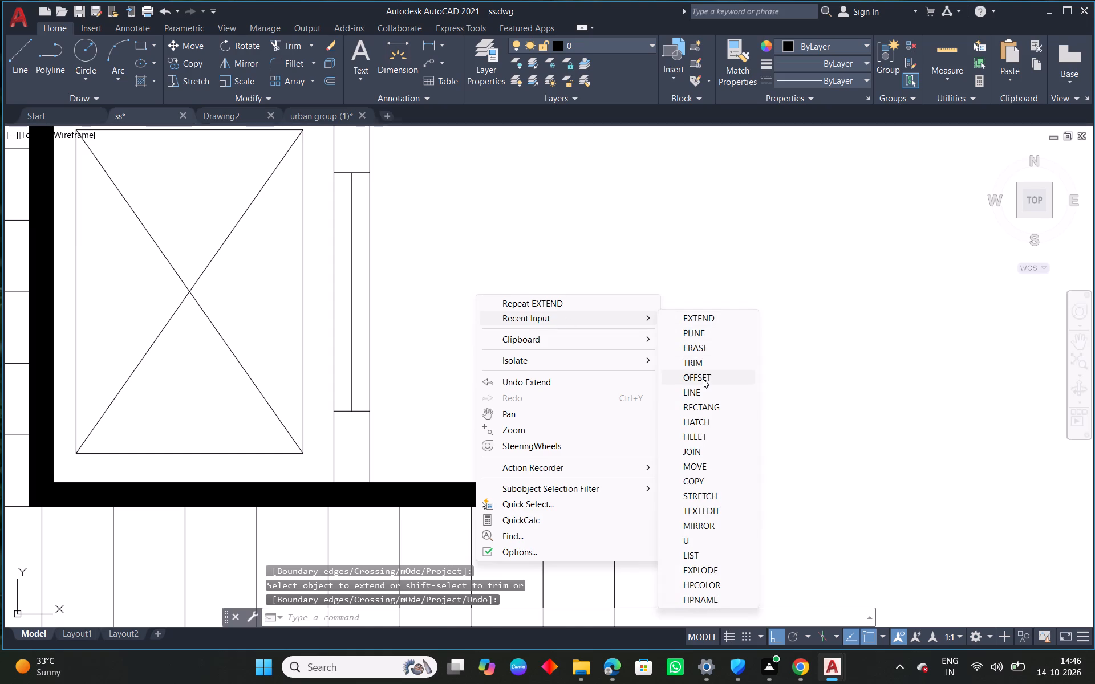
left_click(703, 378)
type("0.02")
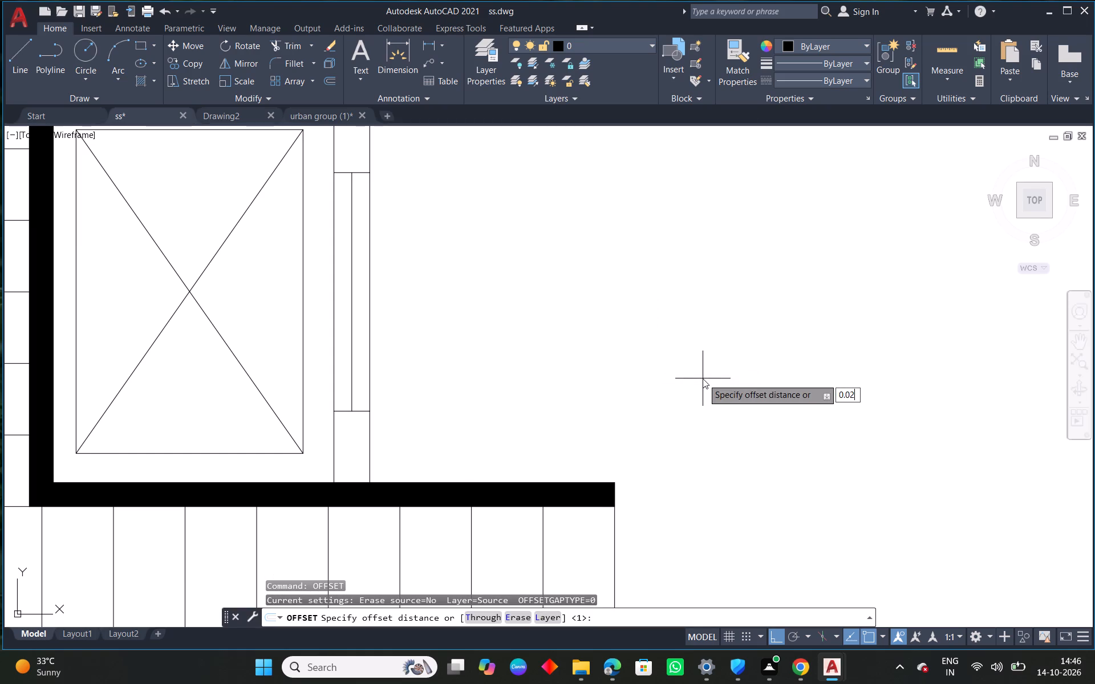
key("BackSpace")
key("BackSpace")
type("02")
key("Return")
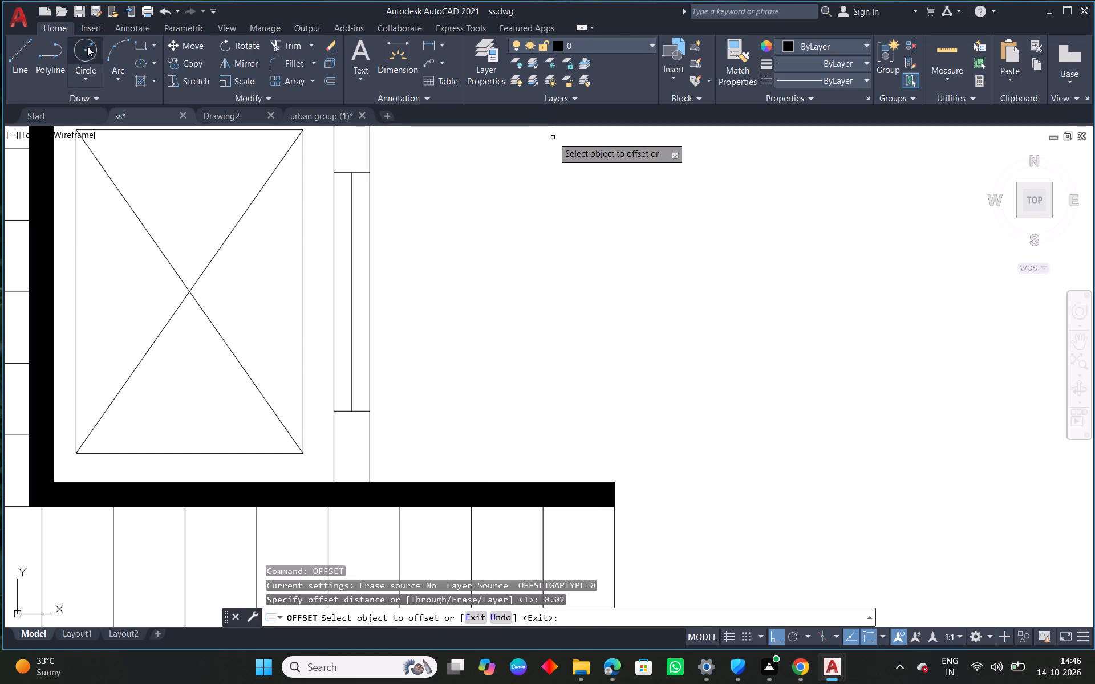
scroll(354, 188, "up", 1)
left_click(348, 221)
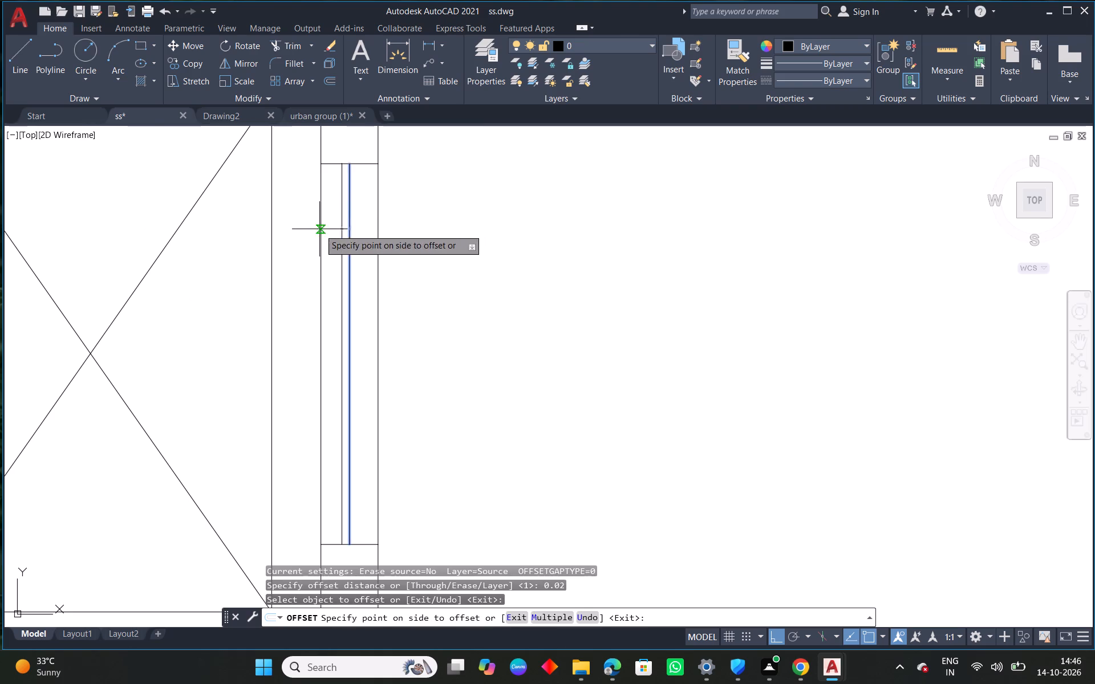
left_click(319, 229)
scroll(352, 205, "up", 1)
left_click(344, 214)
left_click(348, 214)
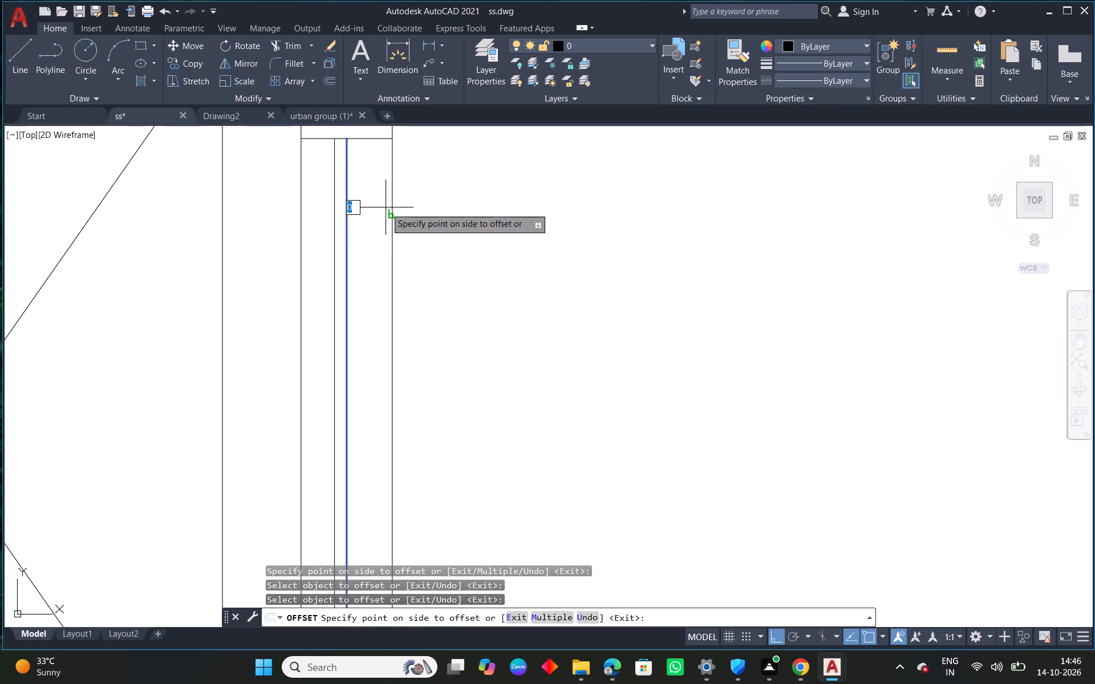
left_click(386, 207)
right_click(378, 199)
left_click(414, 207)
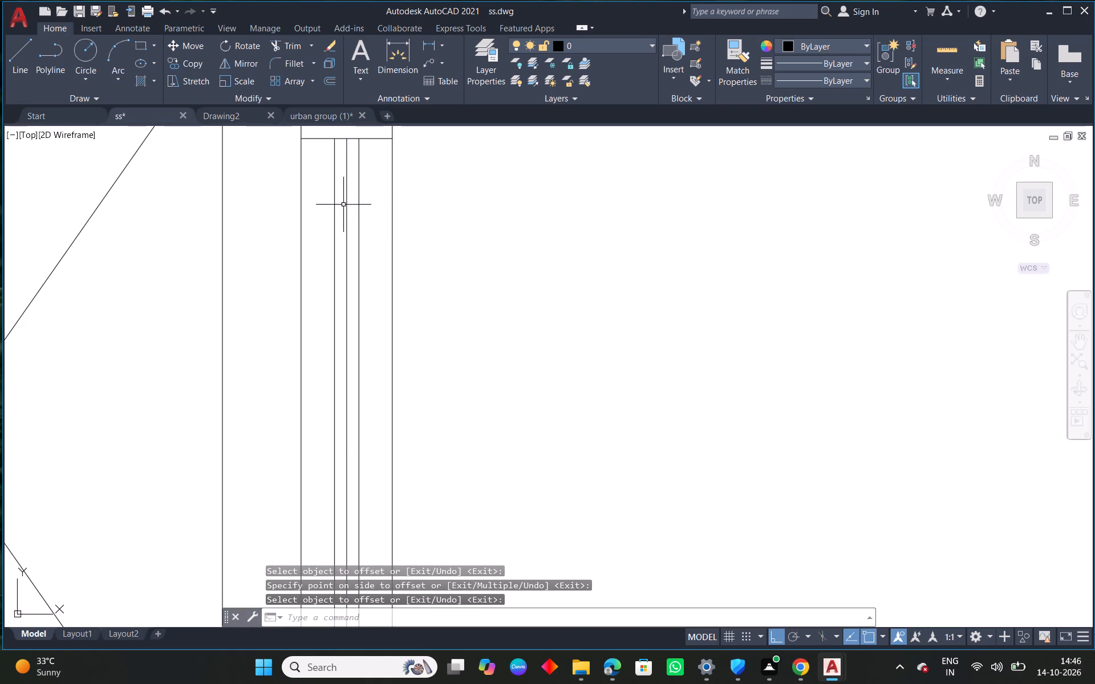
Erase the original middle line between the two offset lines in the opening.
left_click(345, 203)
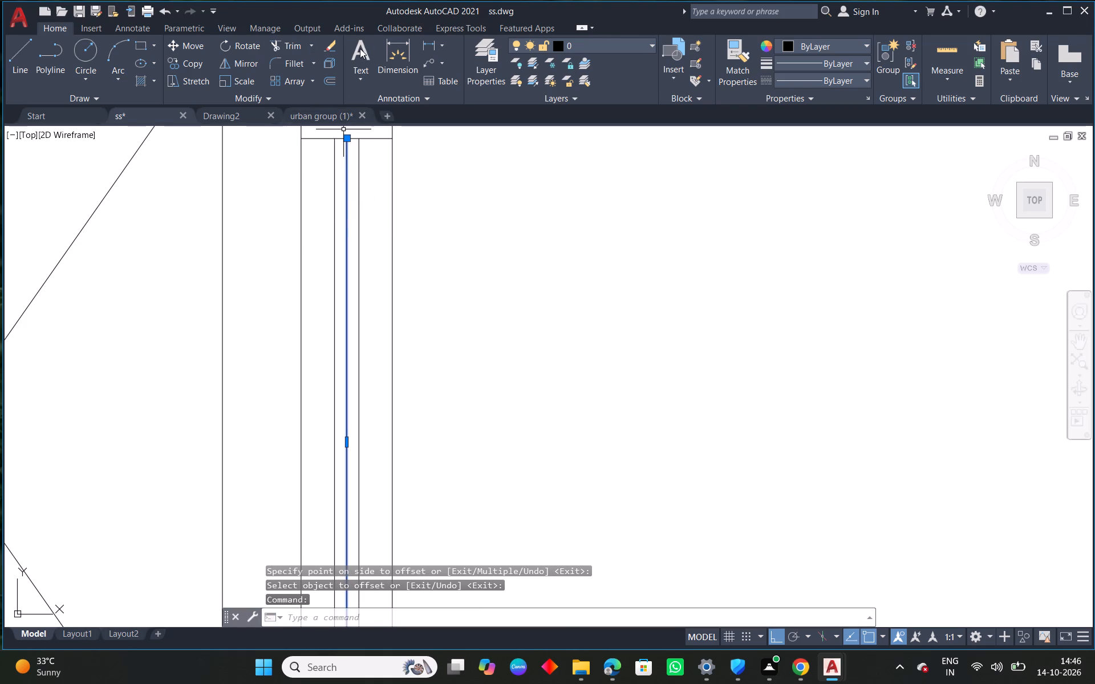
left_click(328, 52)
Draw a short horizontal polyline joining the midpoints of the two offset lines to split the door into two leaves.
scroll(408, 257, "down", 2)
right_click(437, 303)
left_click(497, 327)
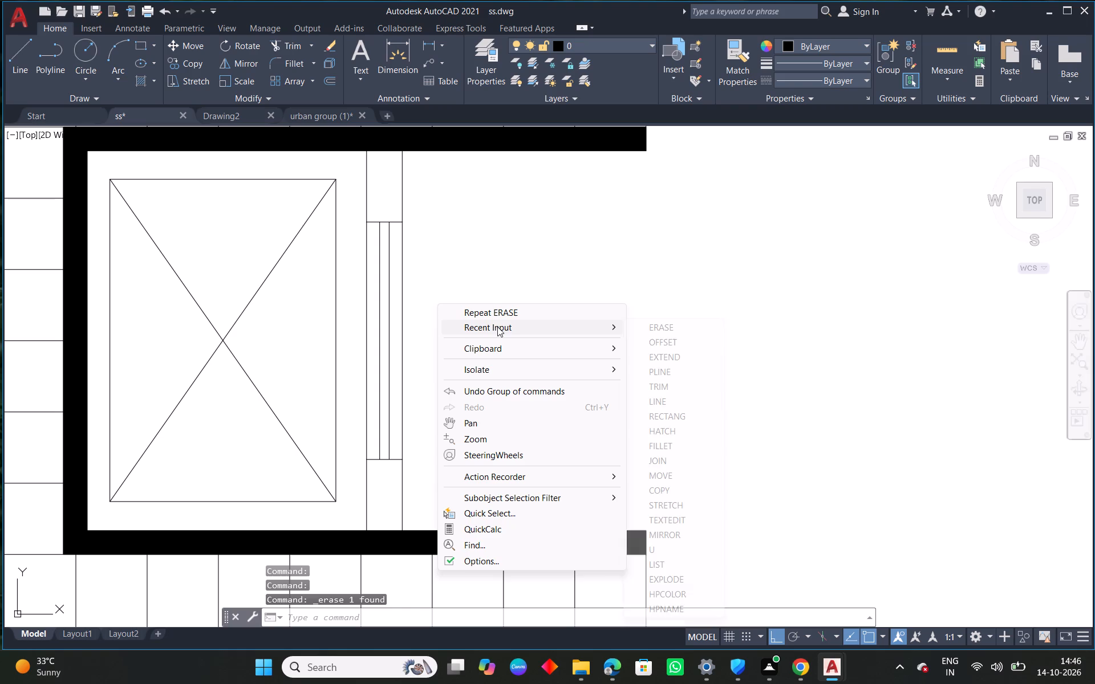
left_click(664, 368)
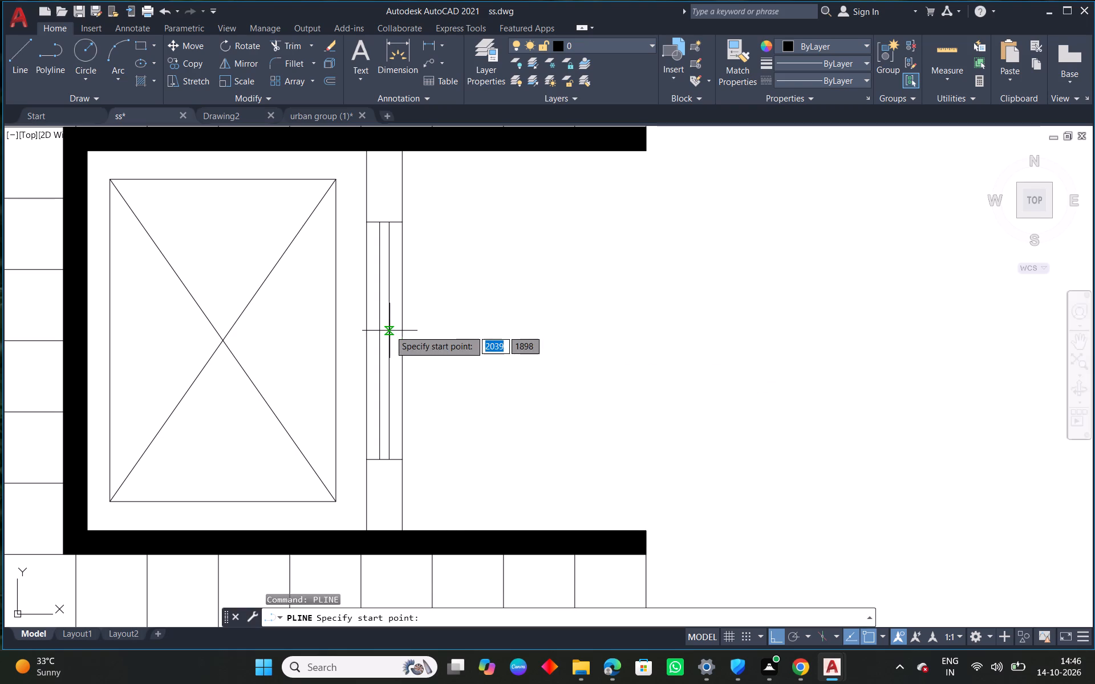
left_click(390, 341)
left_click(382, 341)
right_click(382, 340)
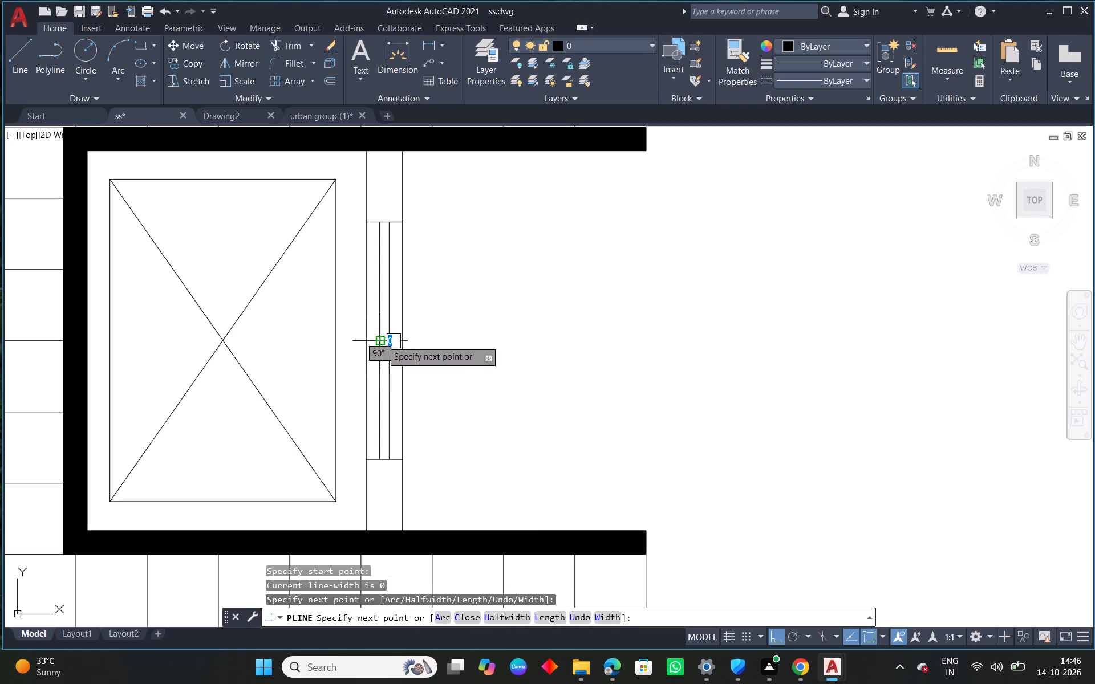
left_click(416, 349)
Fill the two front wall pieces below and above the door opening with a solid hatch.
scroll(440, 342, "down", 1)
scroll(478, 385, "down", 1)
middle_click_drag(561, 417, 506, 297)
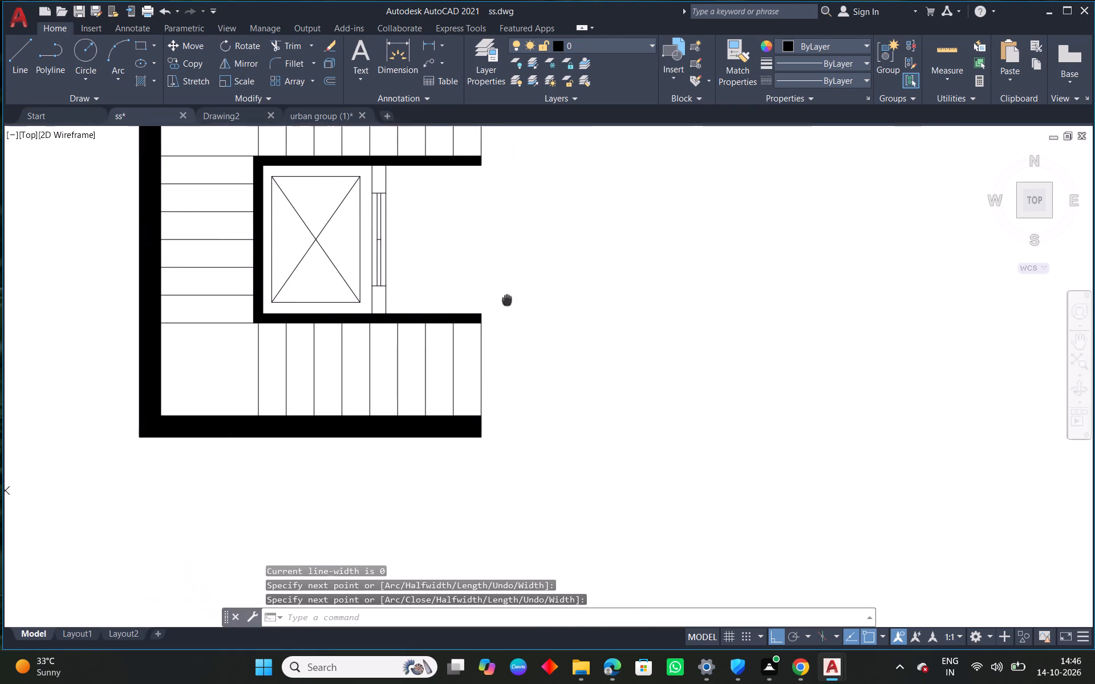
middle_click_drag(506, 297, 503, 293)
right_click(445, 227)
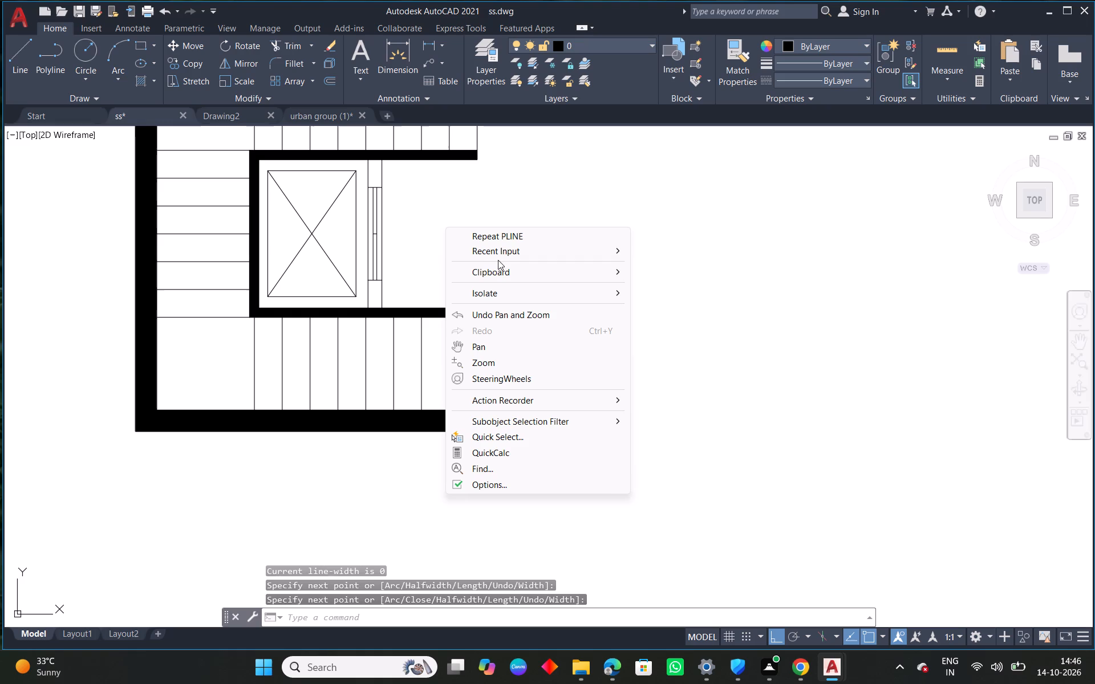
left_click(502, 258)
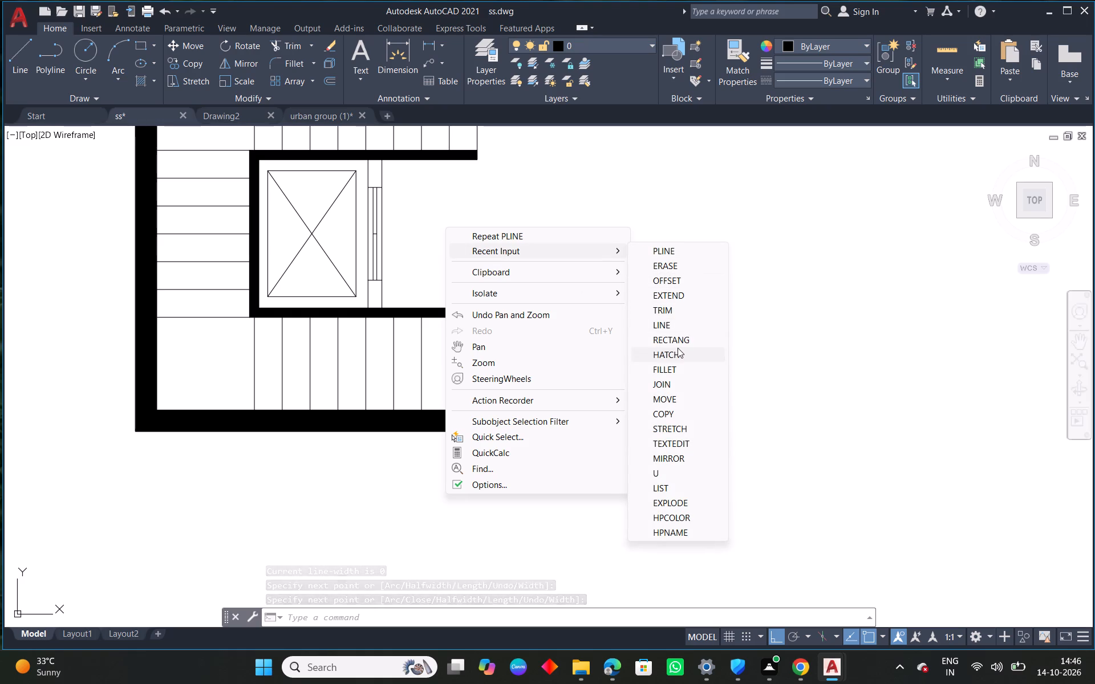
left_click(668, 353)
left_click(374, 293)
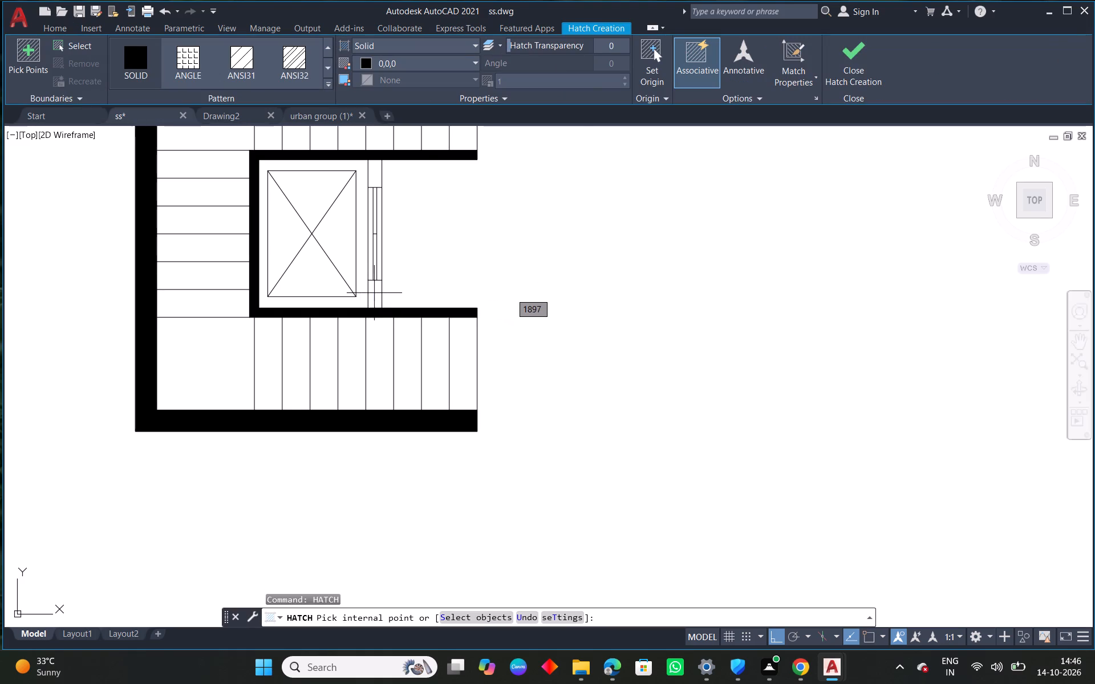
left_click(374, 170)
right_click(374, 170)
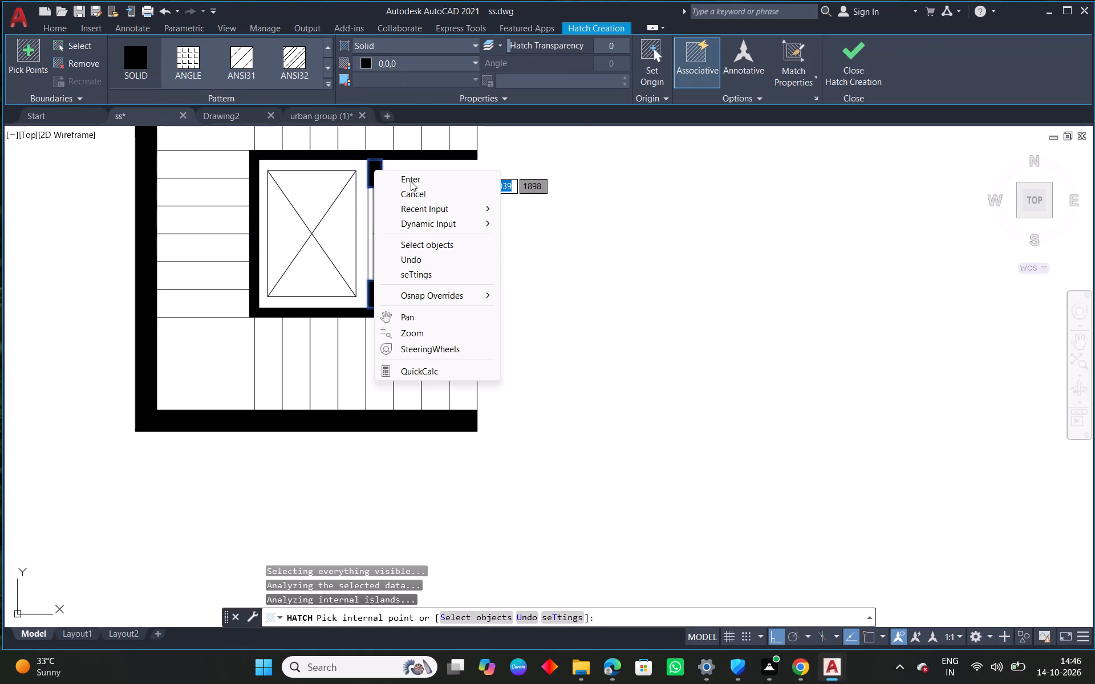
left_click(411, 181)
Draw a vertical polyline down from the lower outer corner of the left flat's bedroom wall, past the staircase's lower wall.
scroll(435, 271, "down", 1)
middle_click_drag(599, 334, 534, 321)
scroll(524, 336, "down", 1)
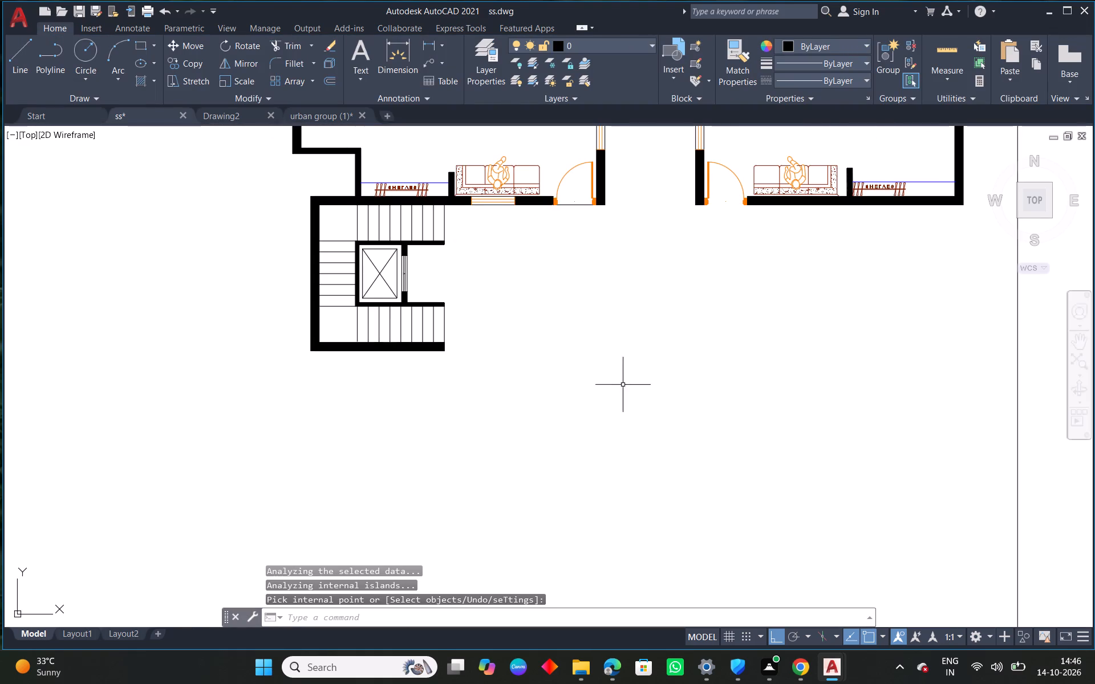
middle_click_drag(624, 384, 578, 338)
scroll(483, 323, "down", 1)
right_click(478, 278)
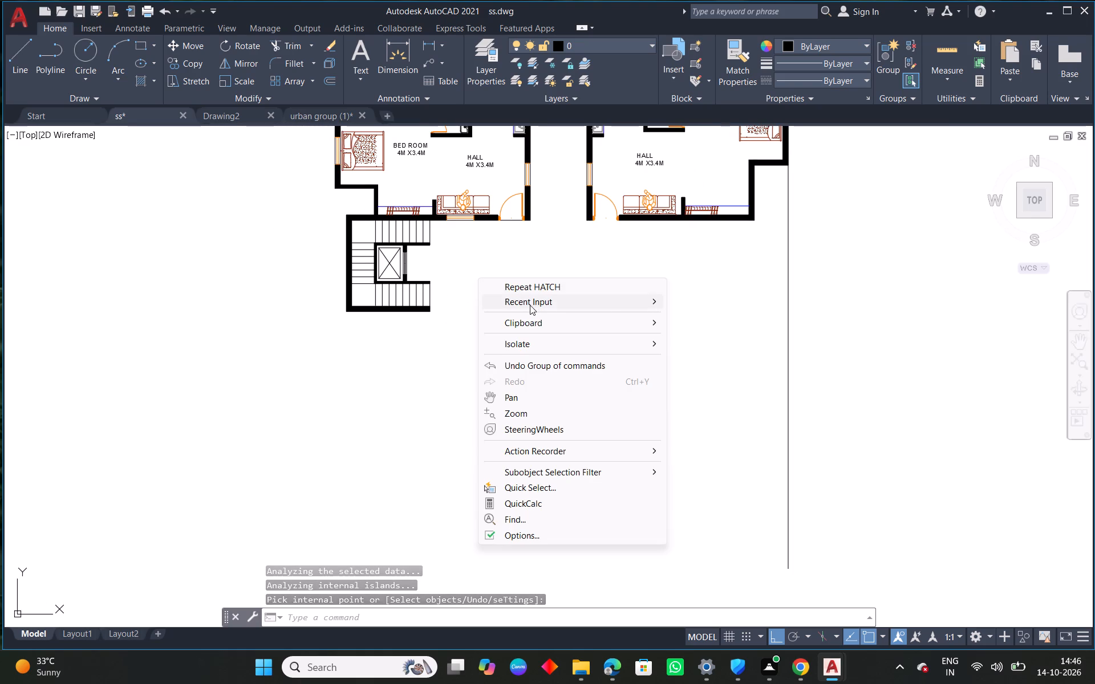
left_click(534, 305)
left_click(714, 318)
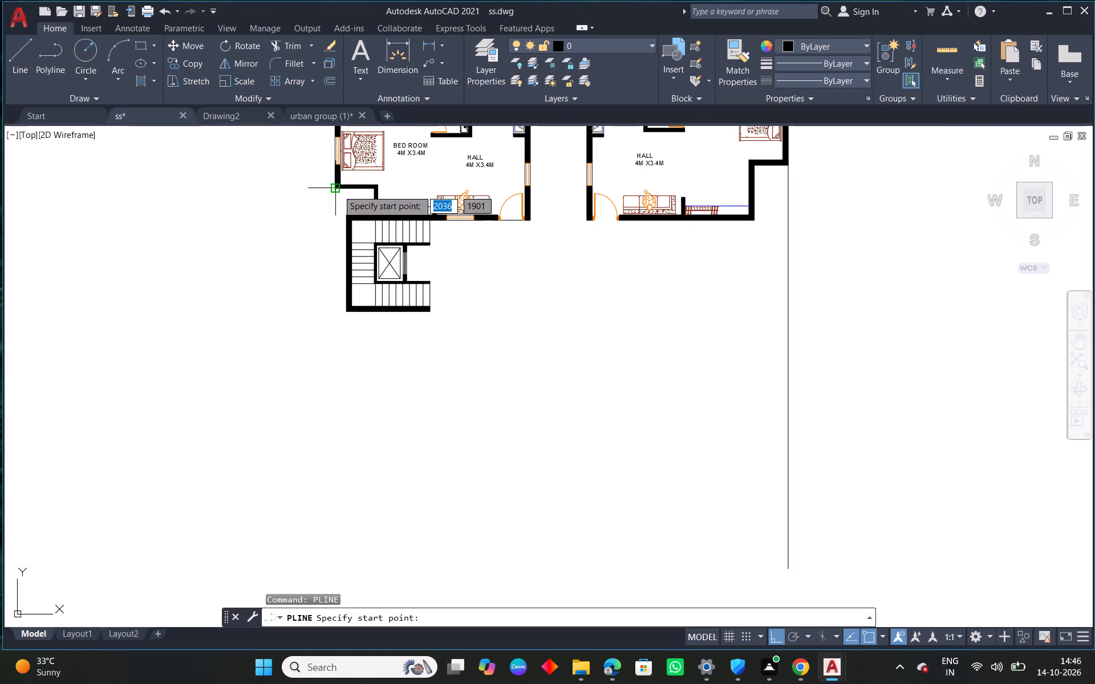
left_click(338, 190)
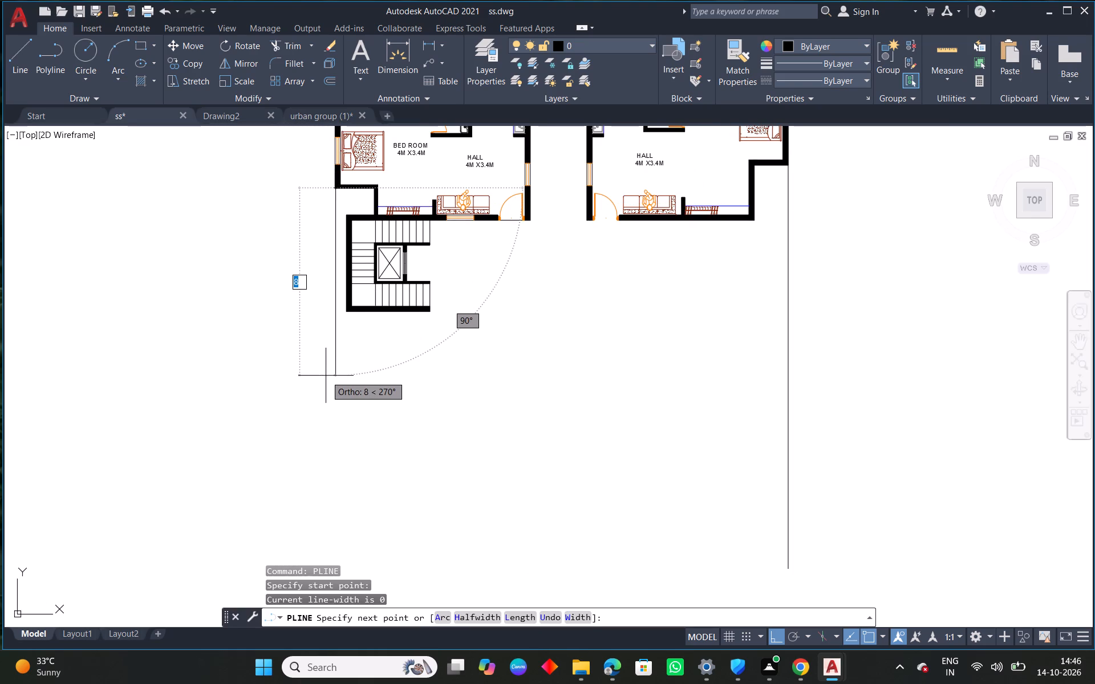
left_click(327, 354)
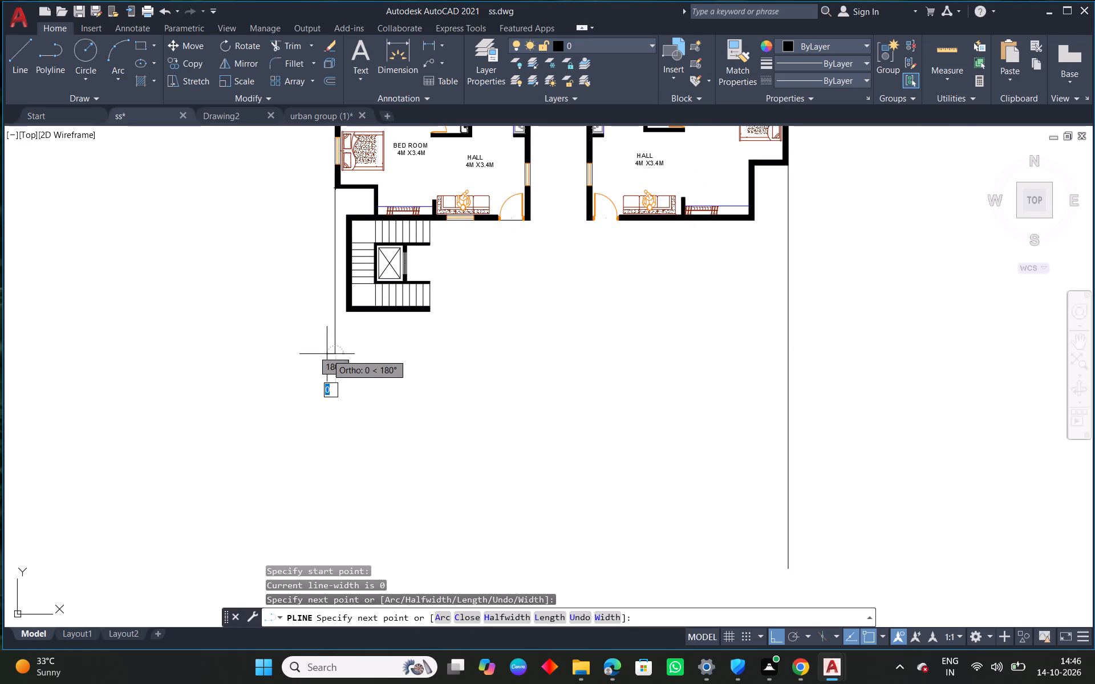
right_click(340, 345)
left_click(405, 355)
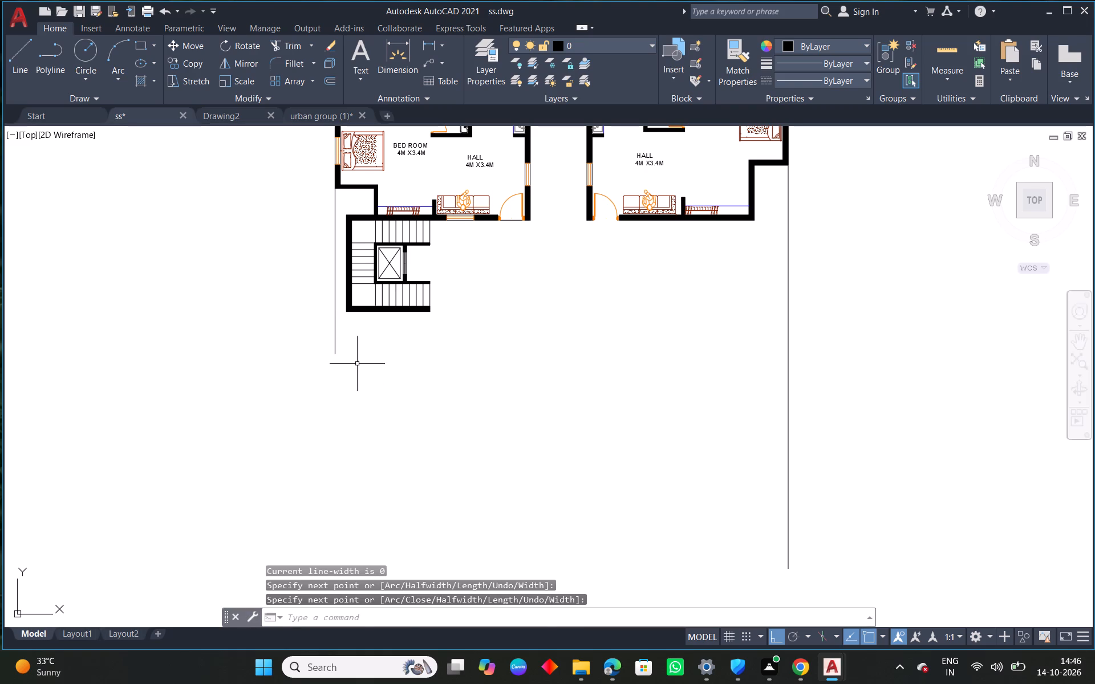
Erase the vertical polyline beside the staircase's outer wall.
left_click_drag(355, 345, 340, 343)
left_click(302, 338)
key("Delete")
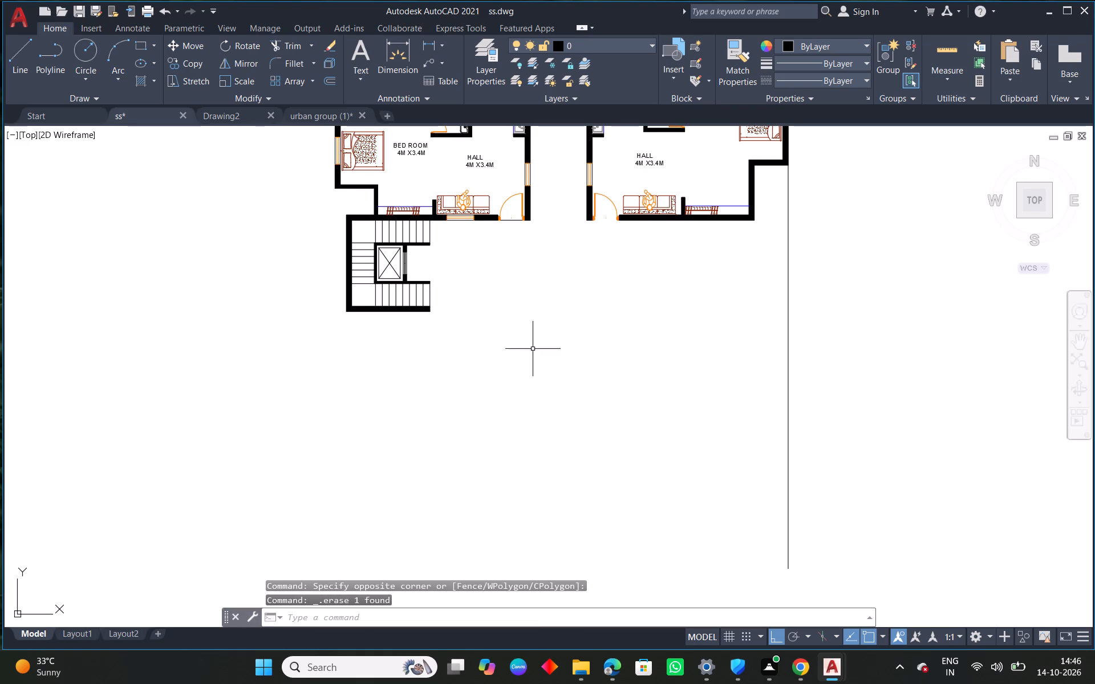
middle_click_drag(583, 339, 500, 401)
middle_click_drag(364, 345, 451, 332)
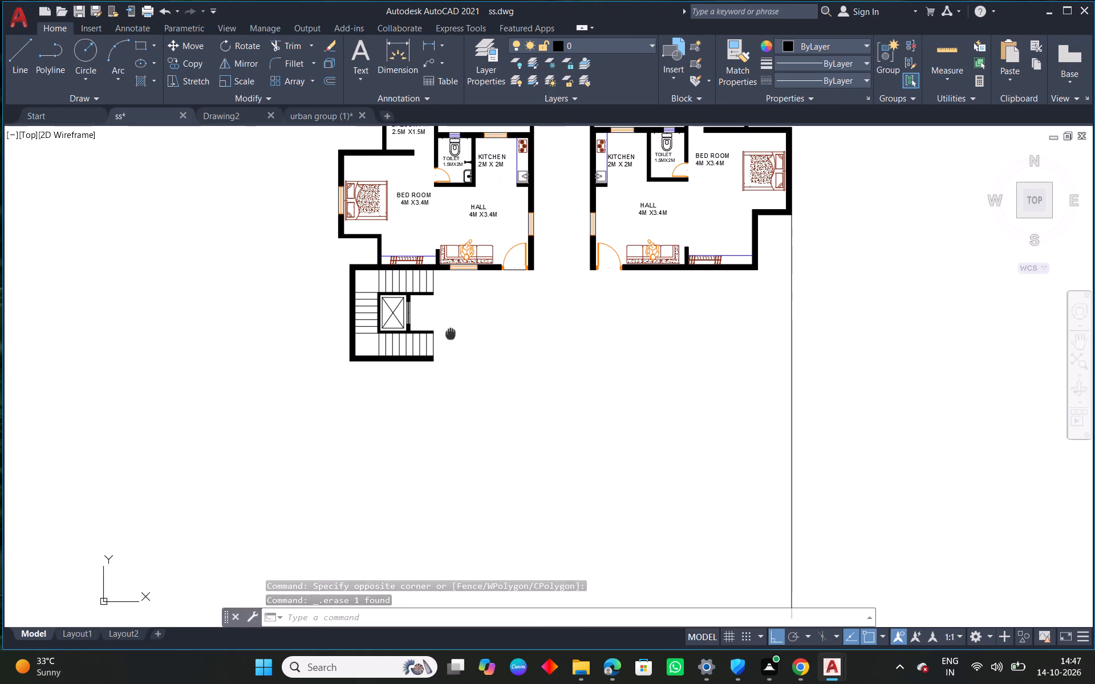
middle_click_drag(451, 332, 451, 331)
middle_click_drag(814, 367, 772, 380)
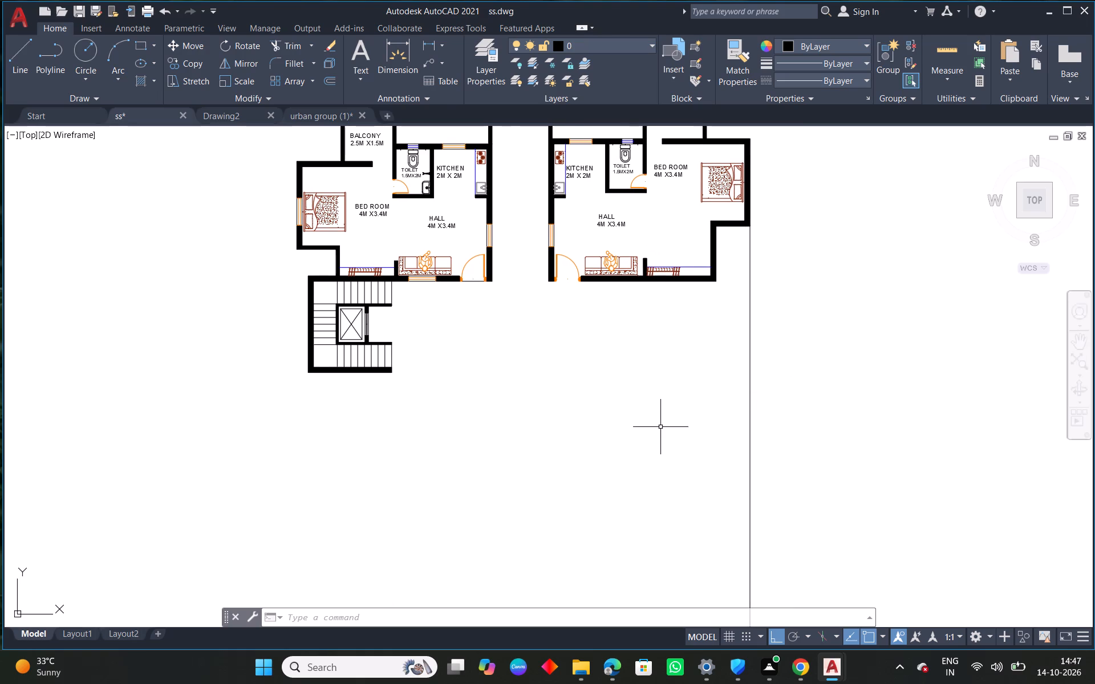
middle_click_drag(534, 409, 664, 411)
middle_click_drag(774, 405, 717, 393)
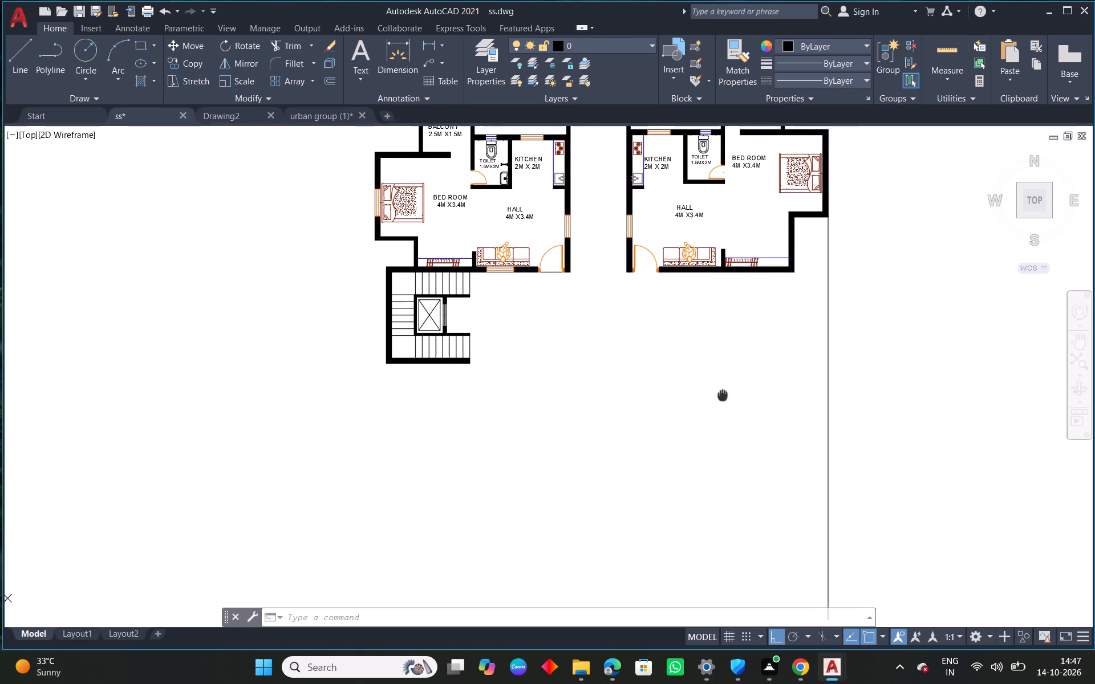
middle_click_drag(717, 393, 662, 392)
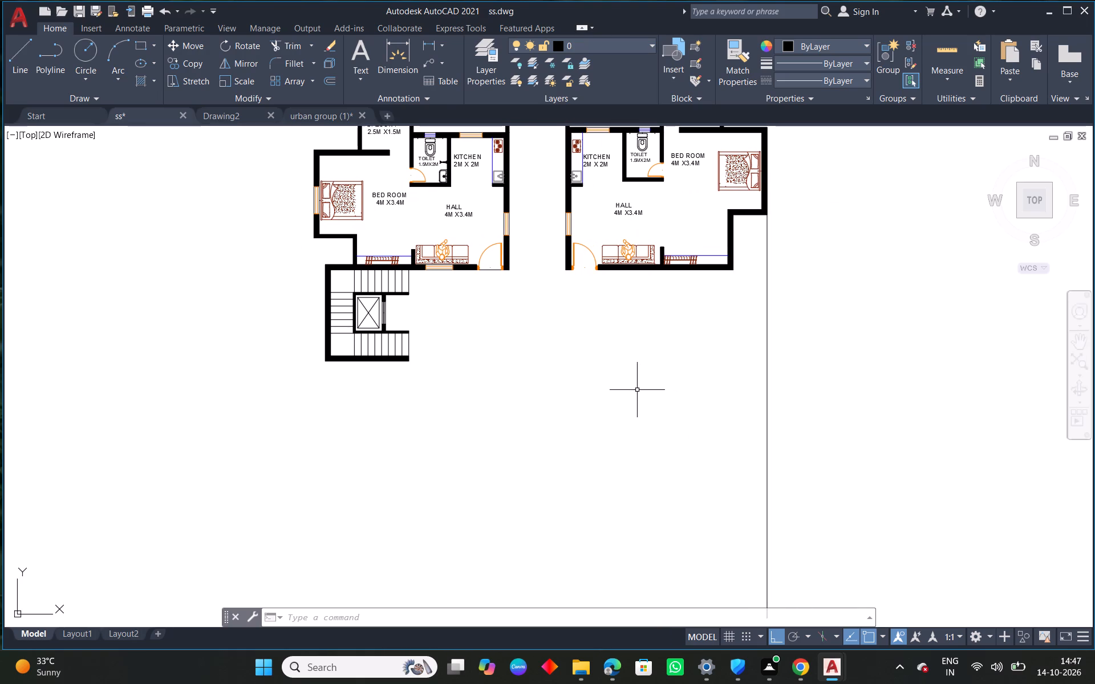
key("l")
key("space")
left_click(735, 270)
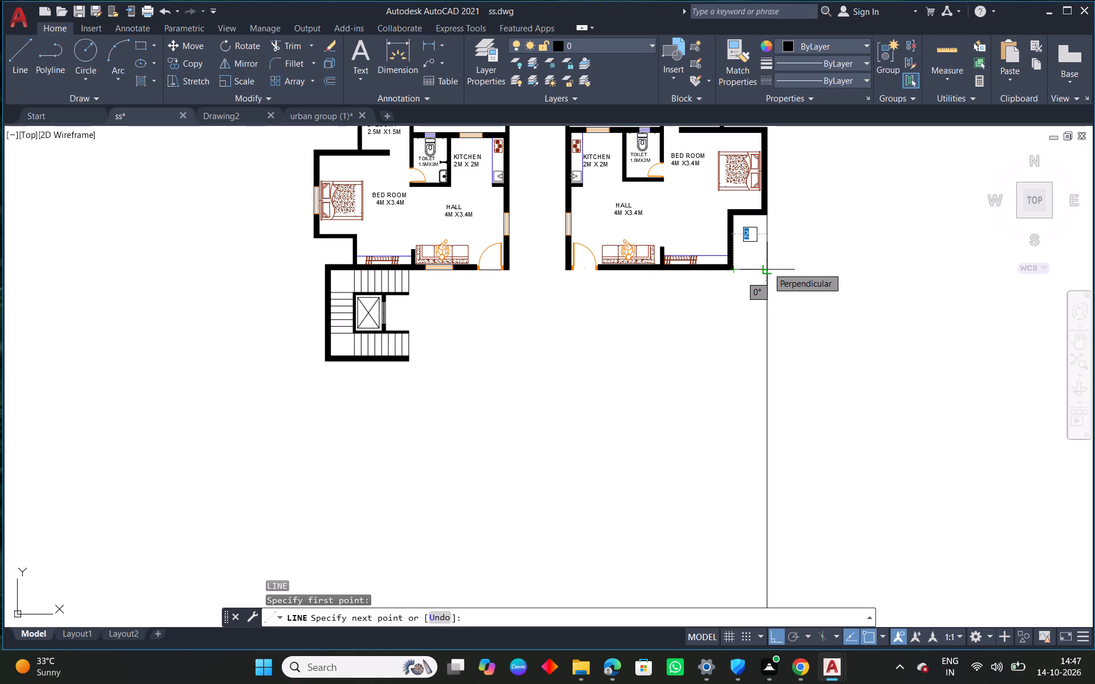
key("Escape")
Copy the short horizontal line at the staircase's upper outer corner to just below the right flat's lower outer corner.
scroll(757, 270, "up", 1)
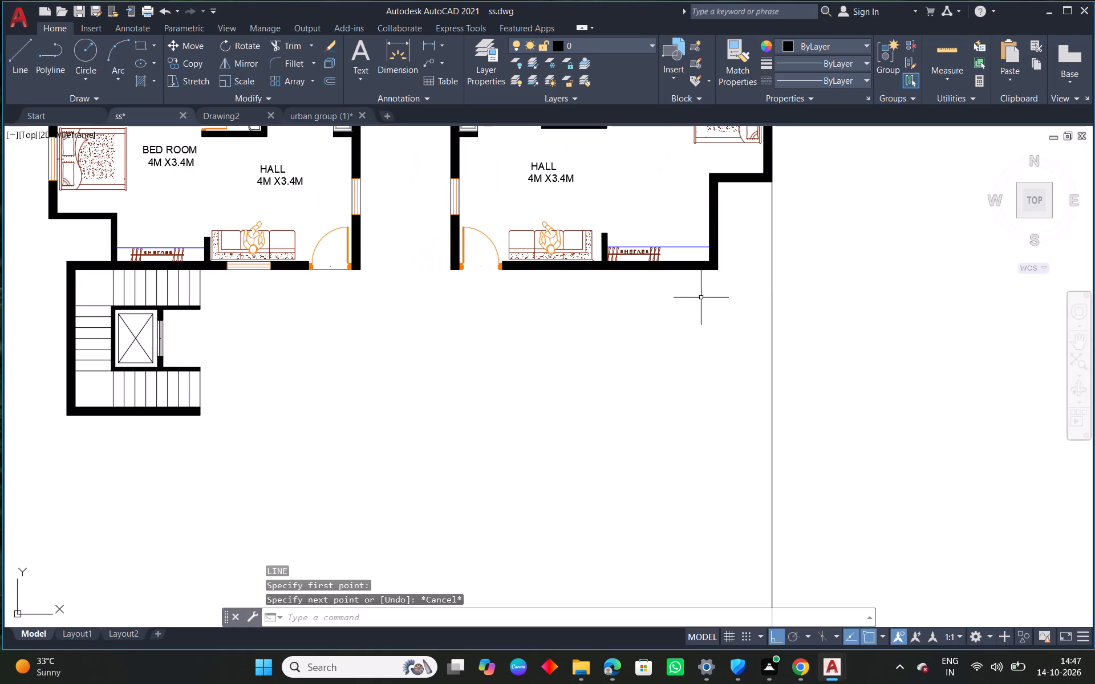
scroll(701, 298, "down", 1)
scroll(305, 270, "up", 3)
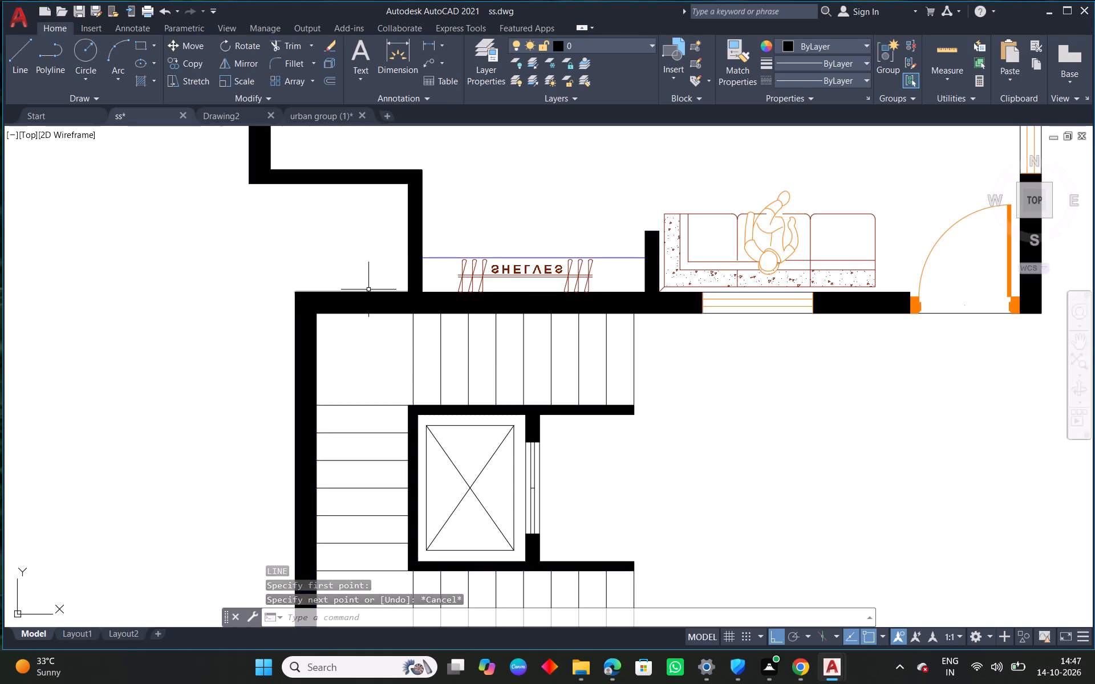
left_click(368, 291)
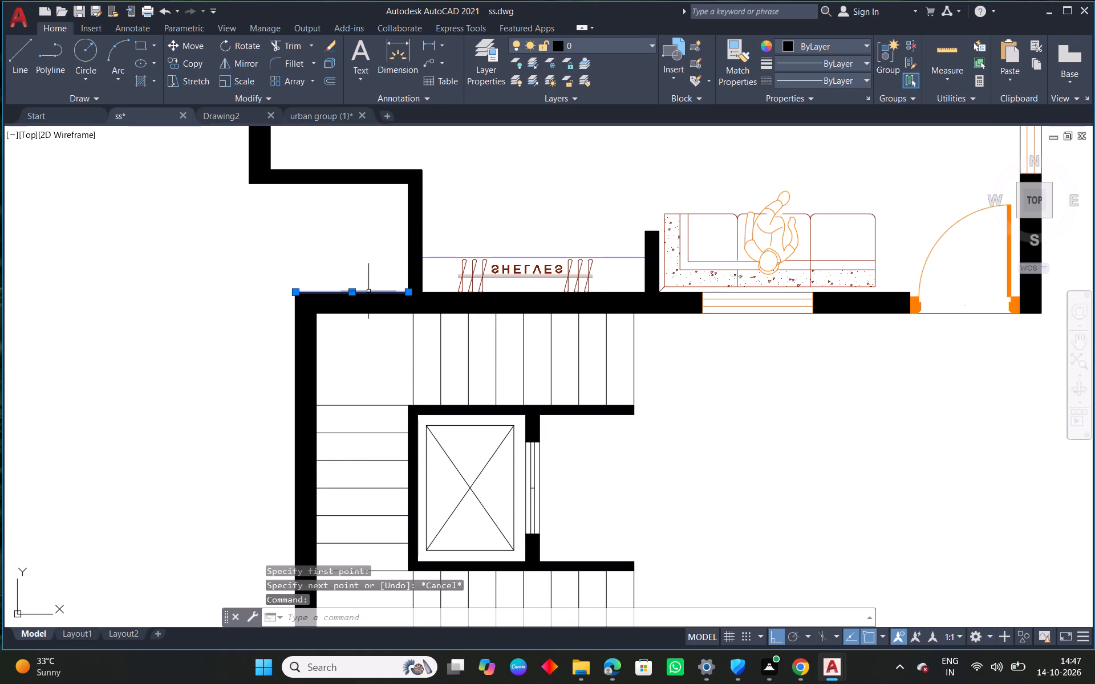
key("c")
key("o")
key("space")
left_click(409, 289)
scroll(724, 461, "down", 2)
middle_click_drag(947, 455, 364, 348)
scroll(684, 310, "up", 3)
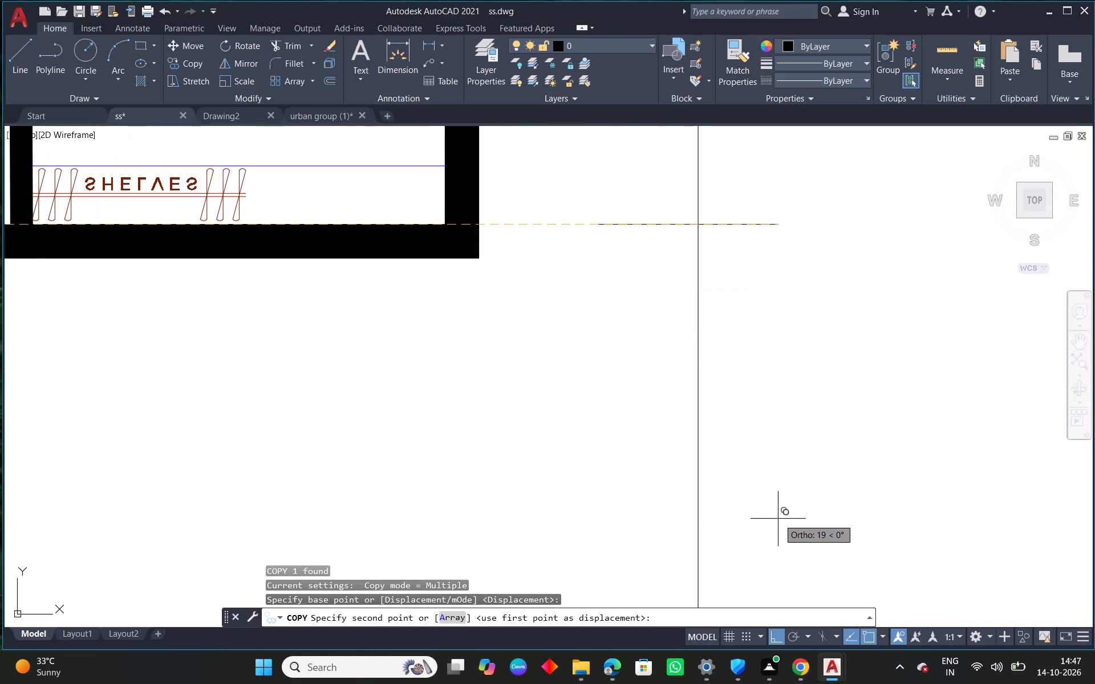
left_click(774, 634)
scroll(627, 258, "up", 3)
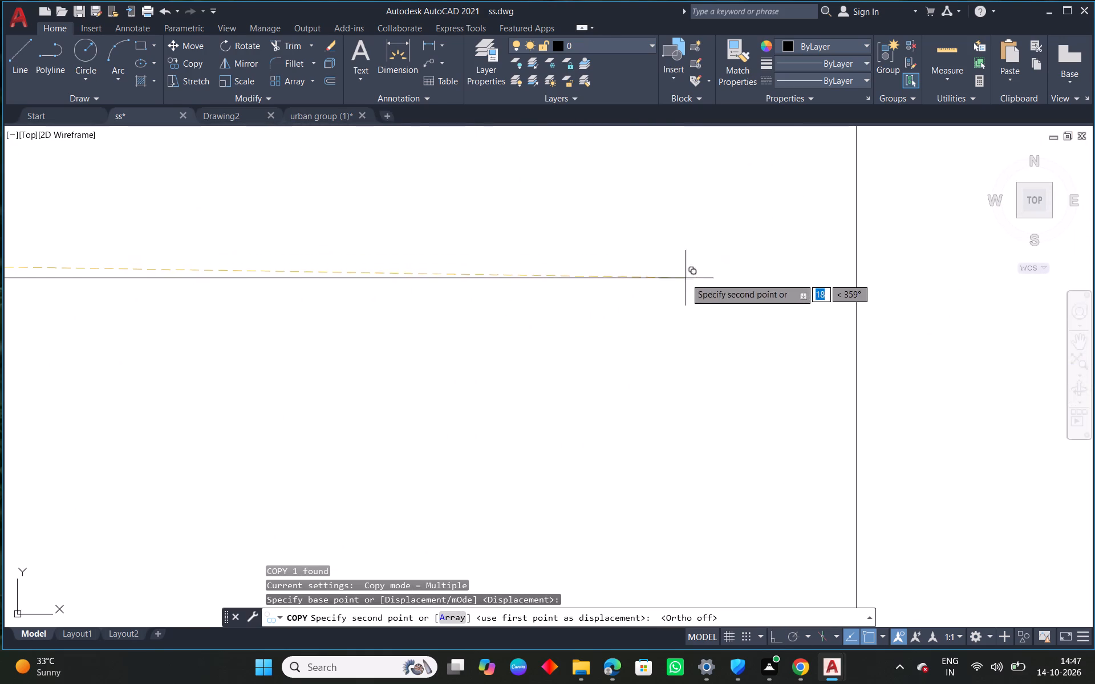
scroll(687, 279, "down", 2)
left_click(679, 340)
right_click(680, 339)
left_click(742, 349)
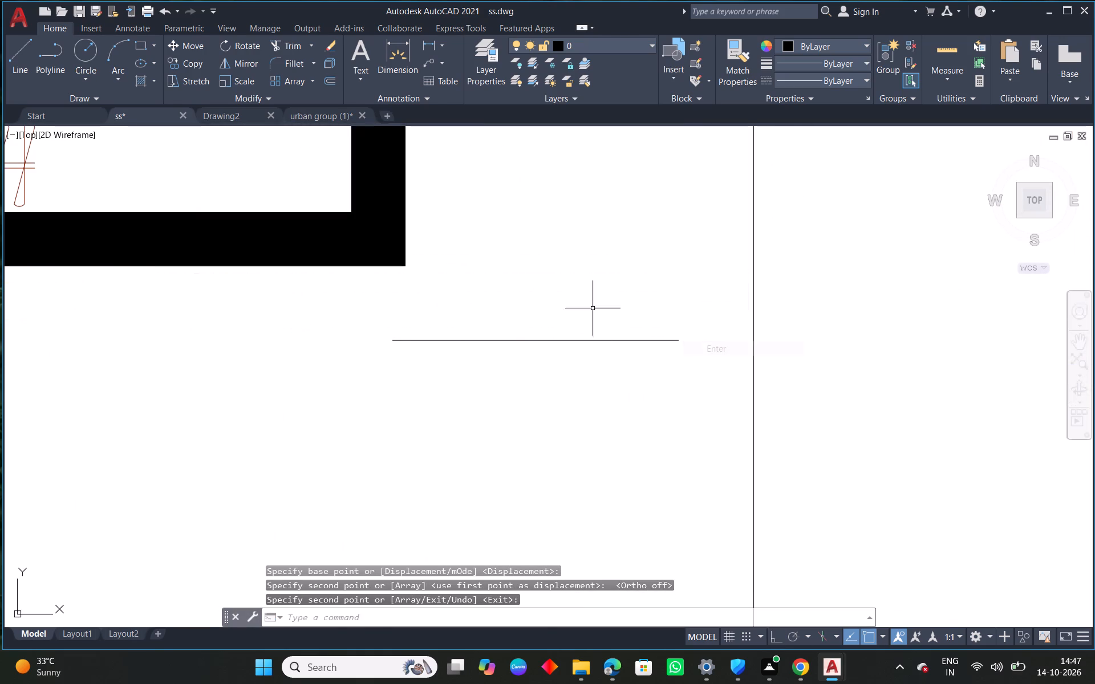
Move the copied line so its inner end meets the right flat's lower outer wall corner.
left_click_drag(591, 302, 583, 321)
left_click(559, 381)
type("M")
key("space")
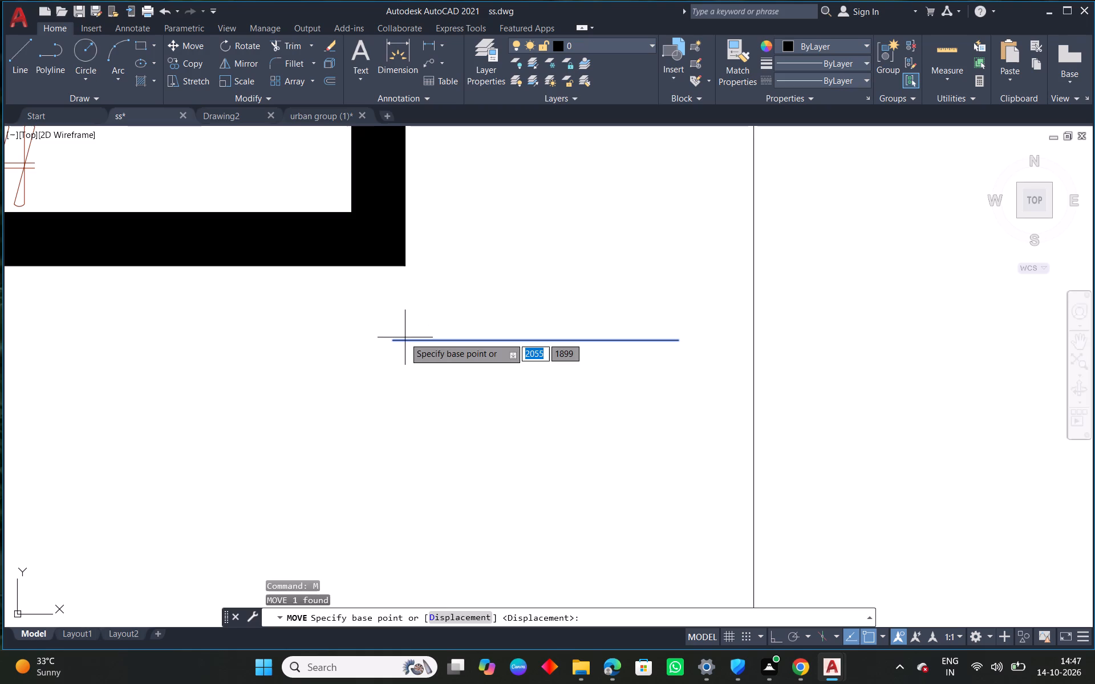
left_click(399, 341)
left_click(408, 267)
scroll(492, 305, "down", 4)
middle_click_drag(481, 365, 620, 286)
scroll(620, 284, "down", 1)
middle_click_drag(438, 327, 463, 303)
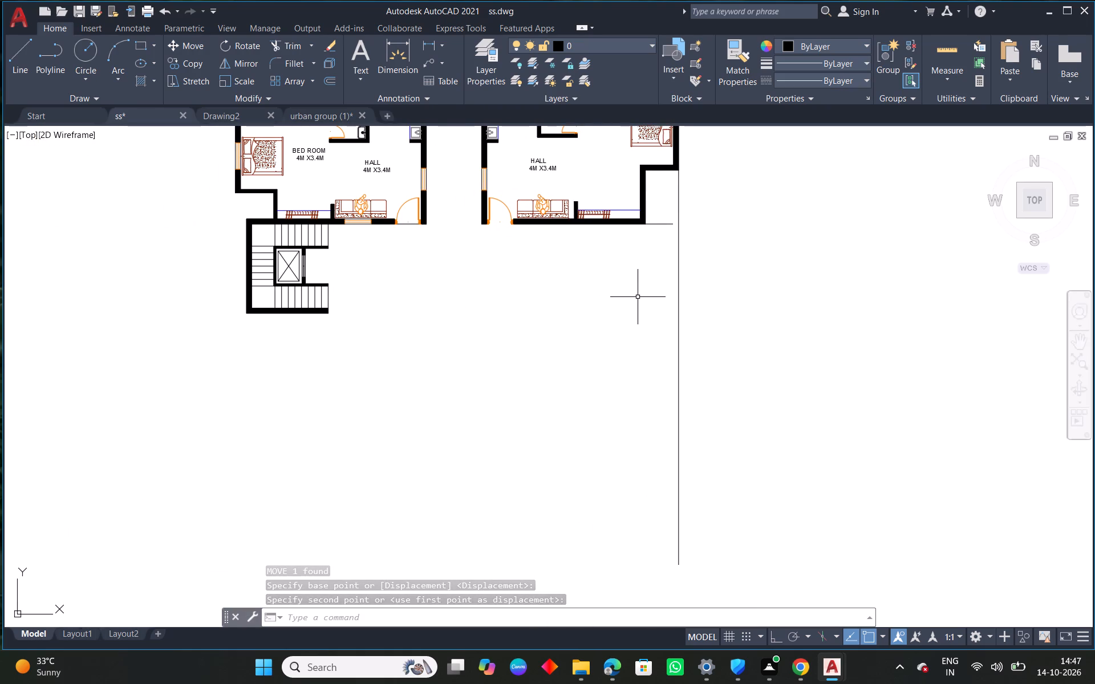
Draw a line from the moved line's free end down about 5 units, then horizontally about 16 units back below the staircase's end.
type("L")
key("space")
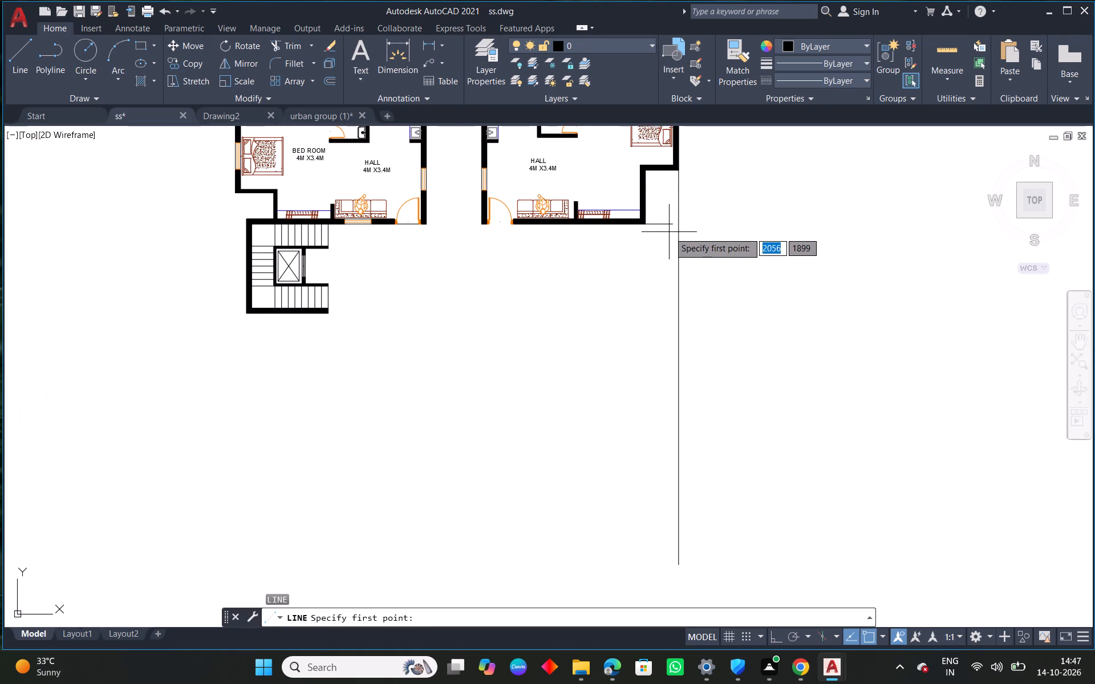
left_click(672, 228)
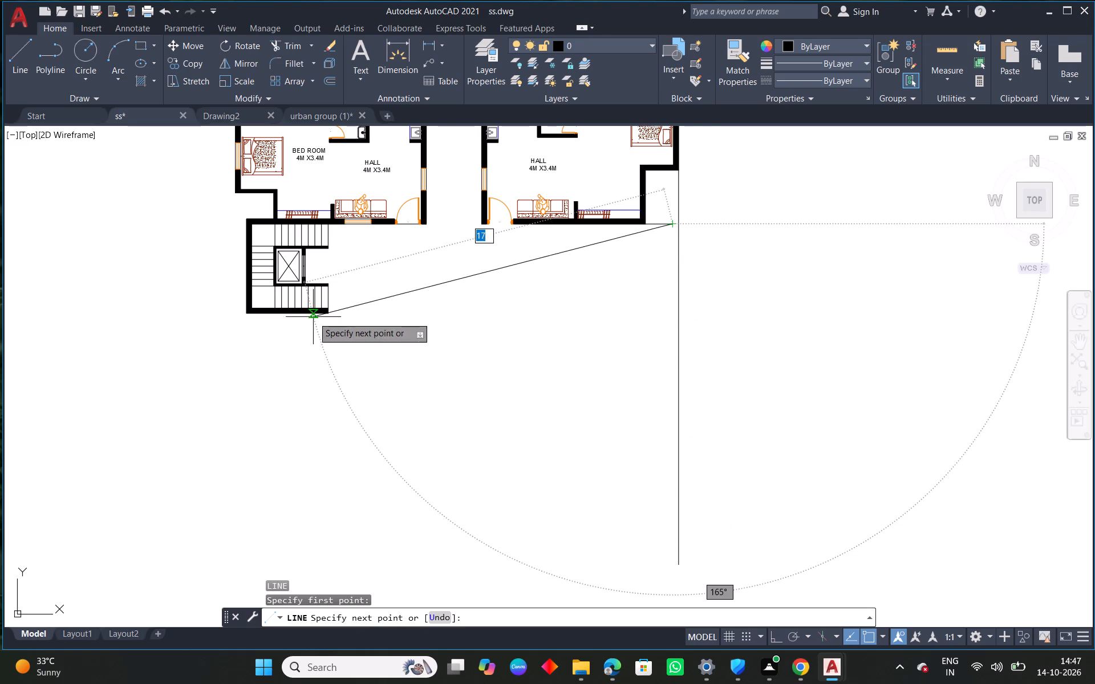
left_click(671, 329)
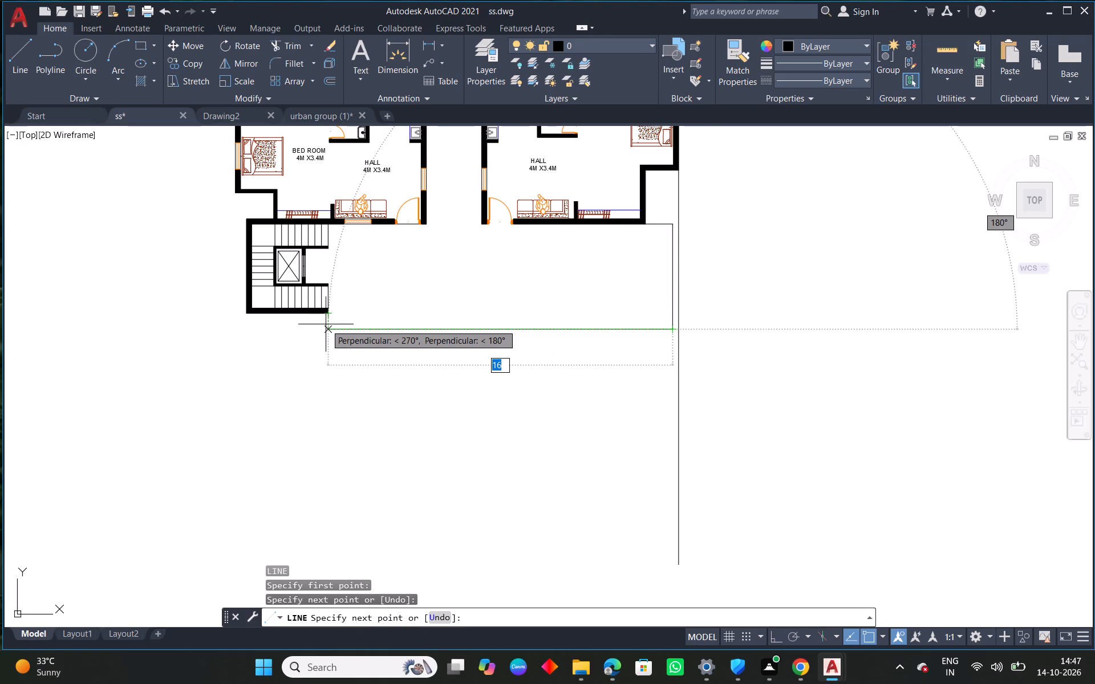
left_click(326, 324)
key("Escape")
Extend the outer line of the staircase's lower wall to the new vertical line.
type("EX")
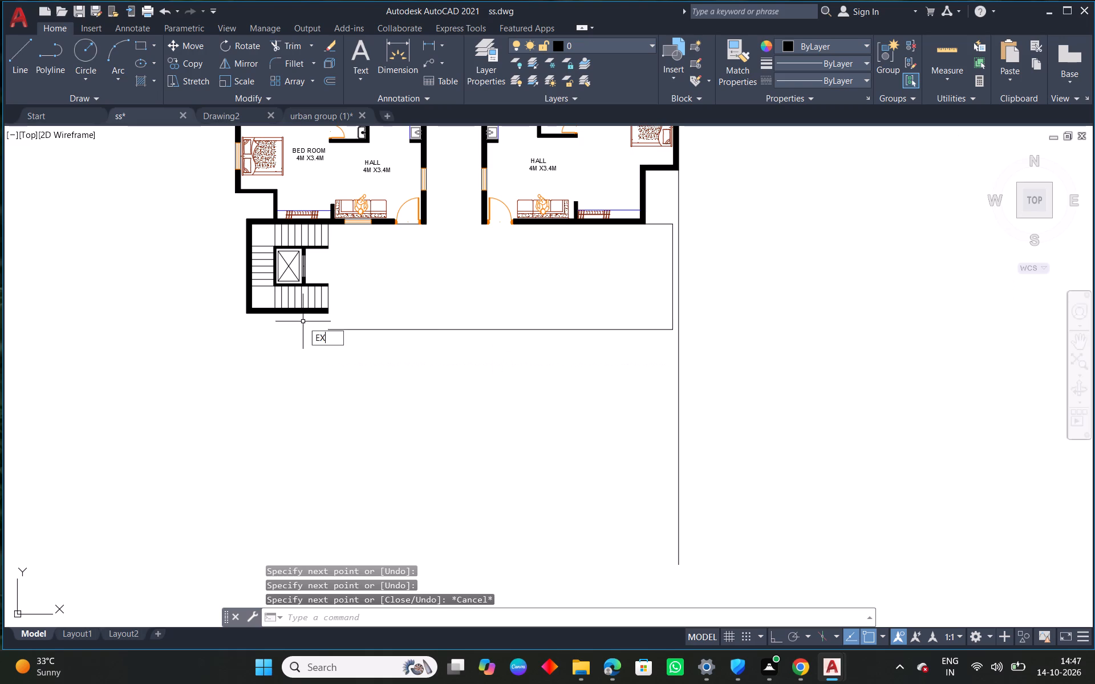
key("space")
left_click(307, 315)
key("Escape")
Fillet the extended wall line and the vertical line into a square corner, and erase the leftover horizontal line below.
type("F")
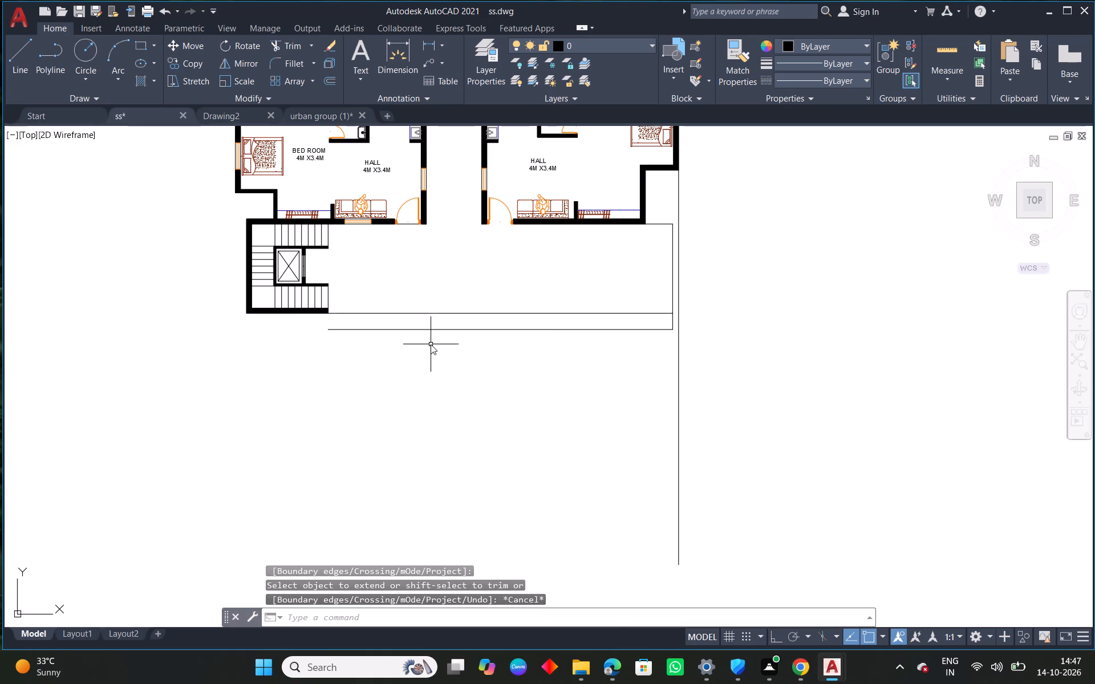
key("space")
left_click(648, 313)
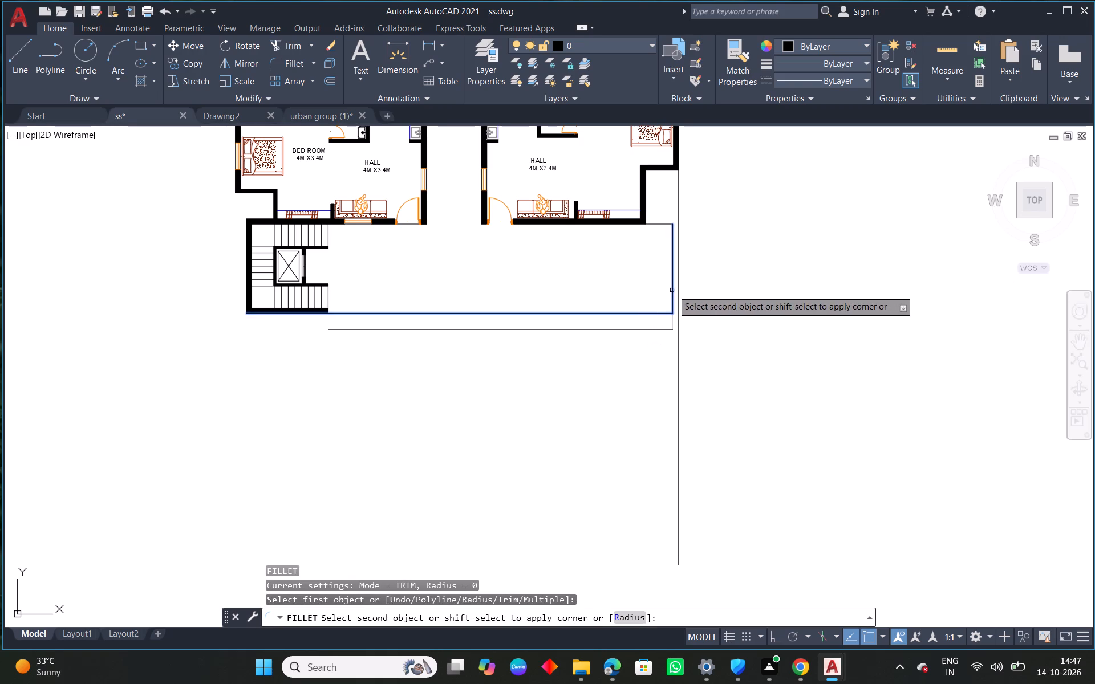
left_click(672, 290)
left_click(642, 328)
key("Delete")
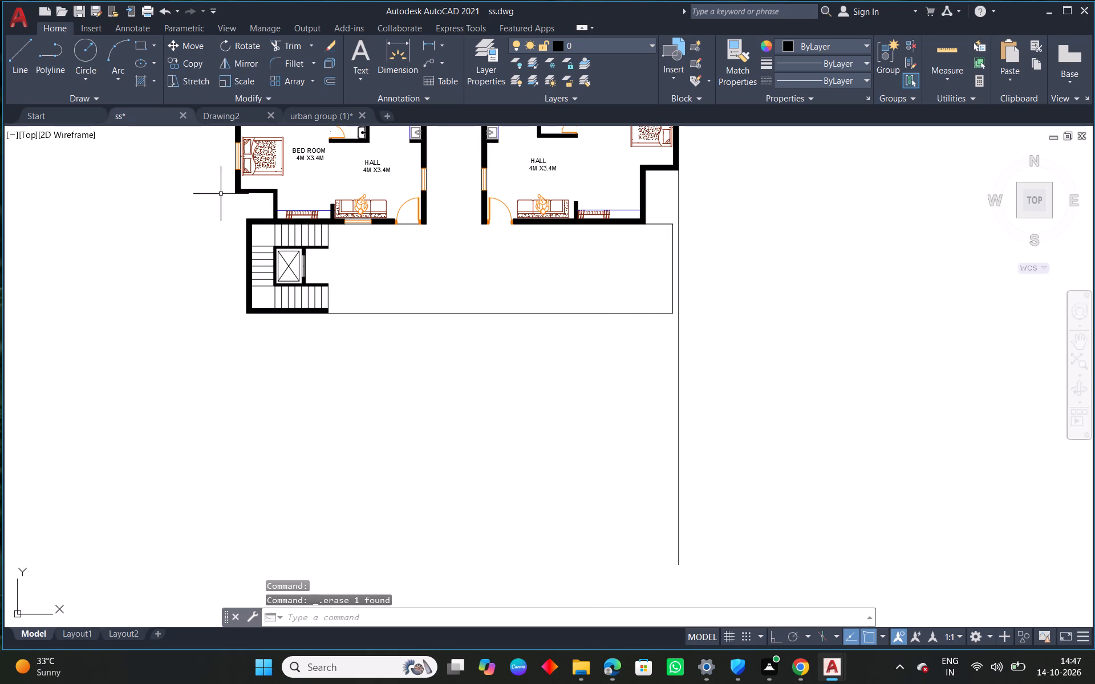
Offset the vertical end line by 1 toward the staircase.
middle_click_drag(591, 292, 579, 317)
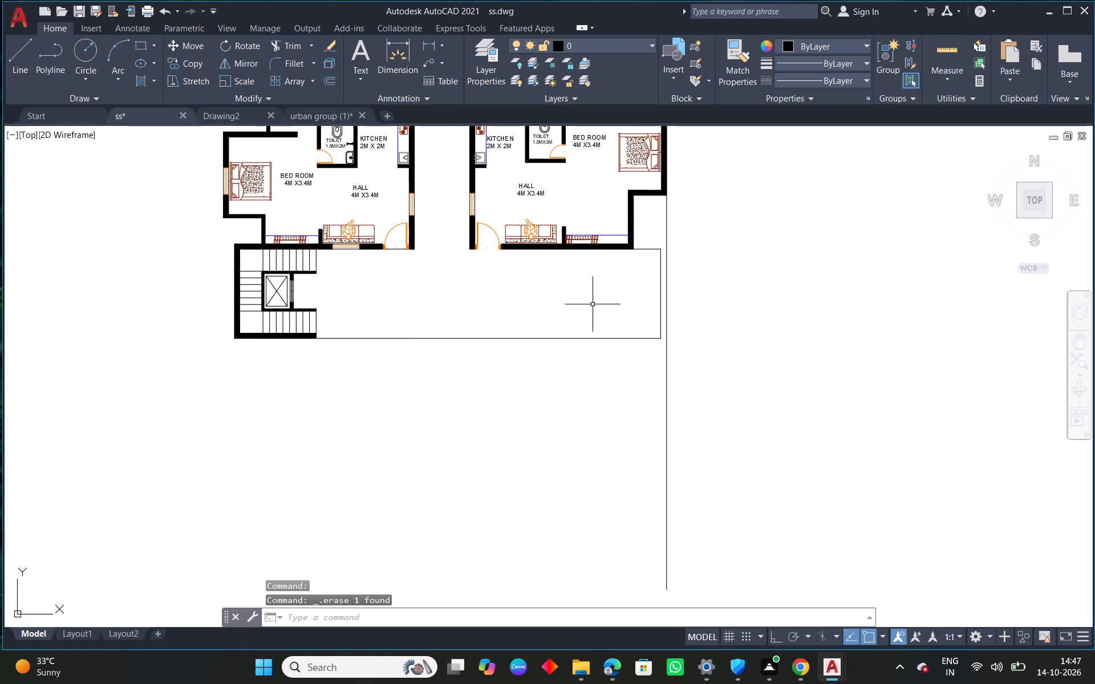
scroll(654, 286, "up", 1)
type("O 1")
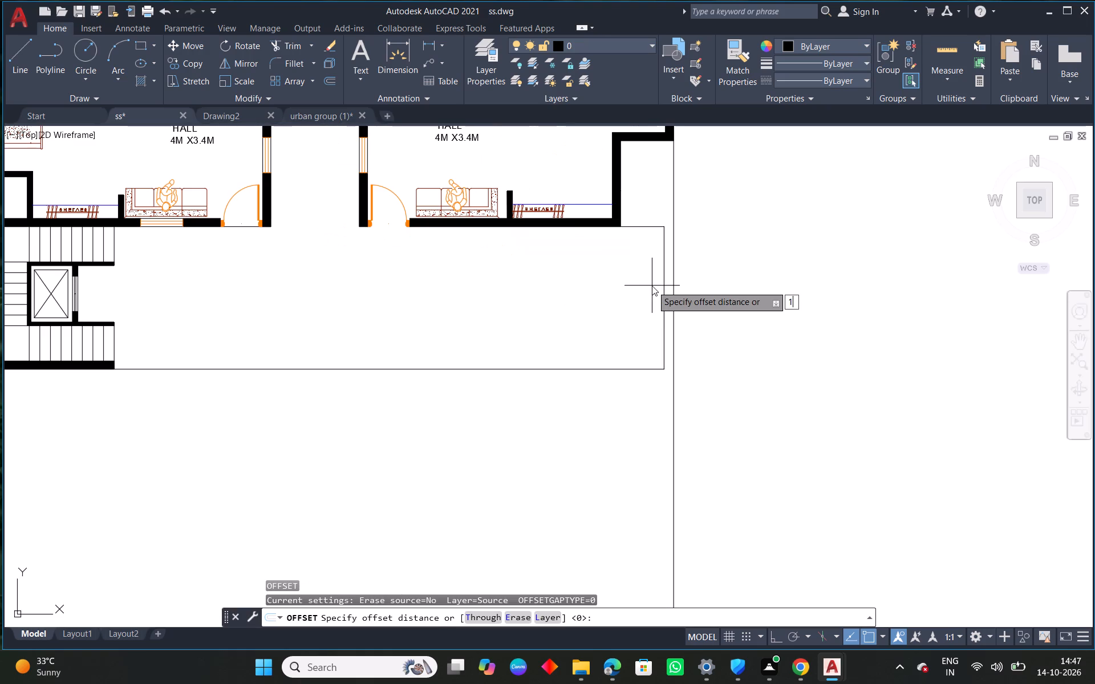
key("space")
left_click(664, 279)
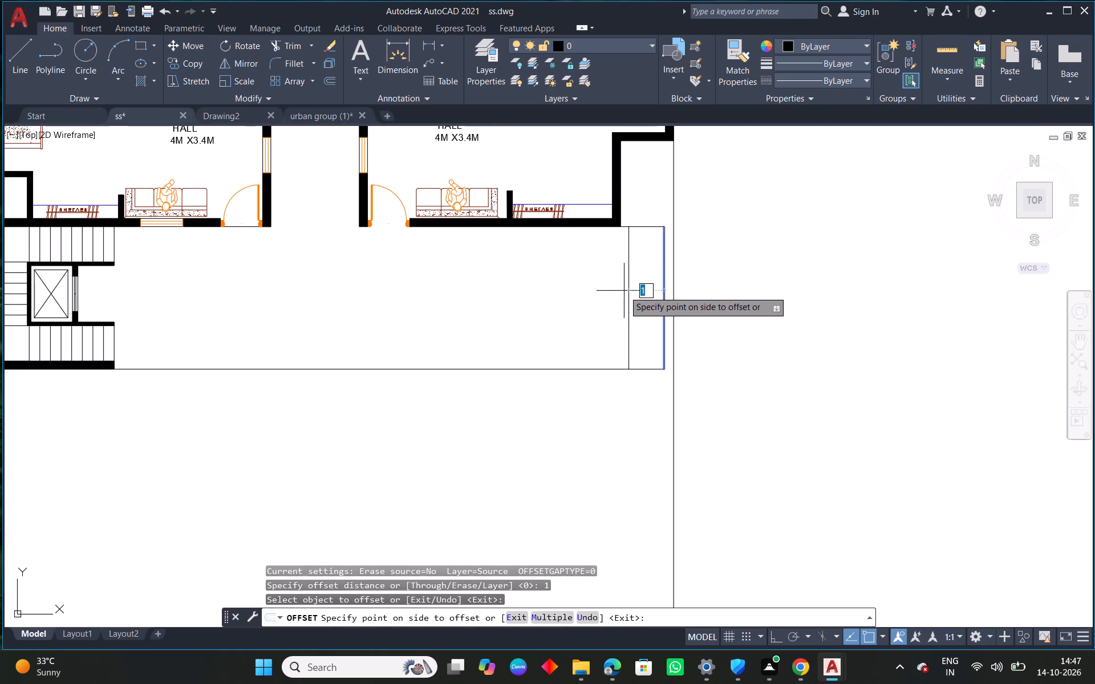
left_click(623, 291)
right_click(528, 271)
left_click(563, 279)
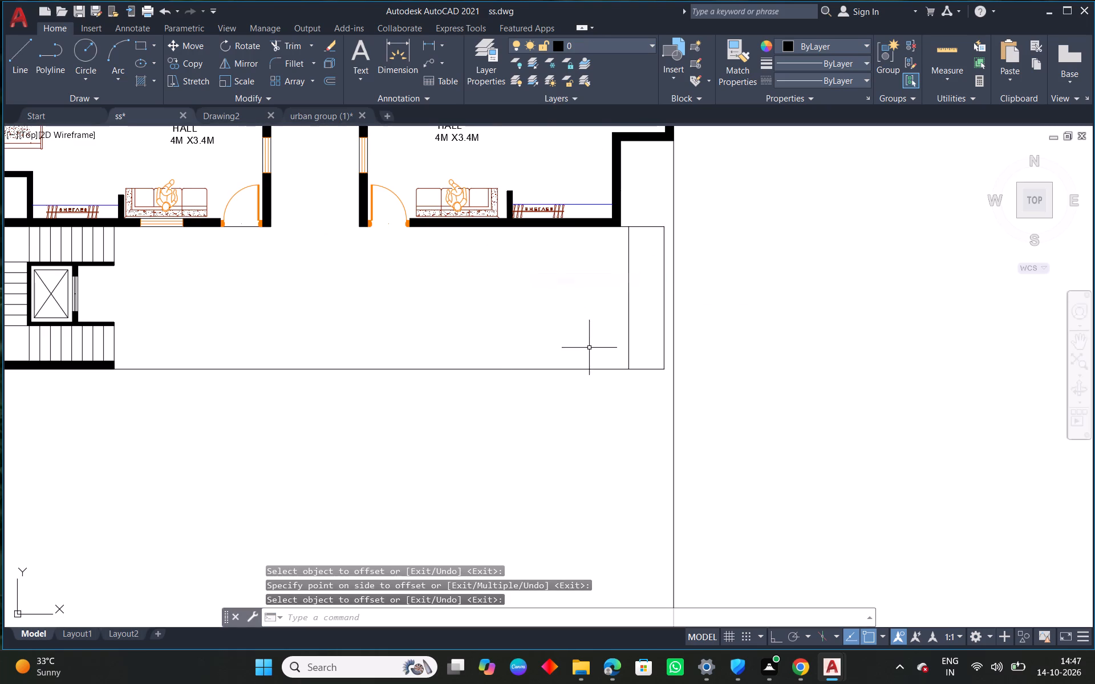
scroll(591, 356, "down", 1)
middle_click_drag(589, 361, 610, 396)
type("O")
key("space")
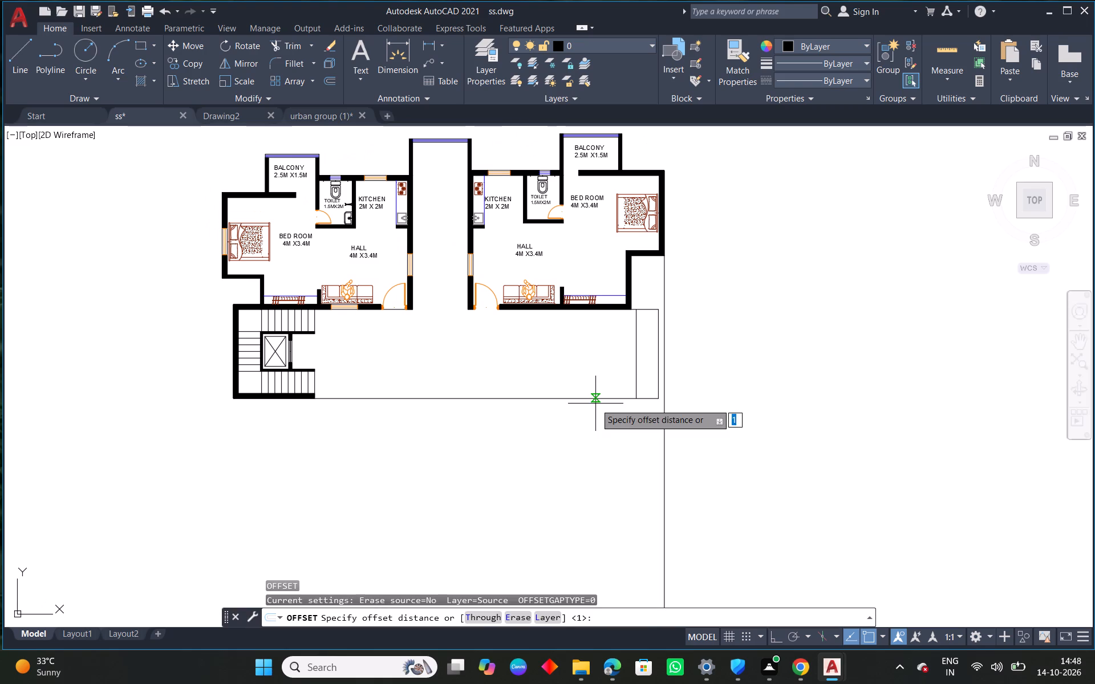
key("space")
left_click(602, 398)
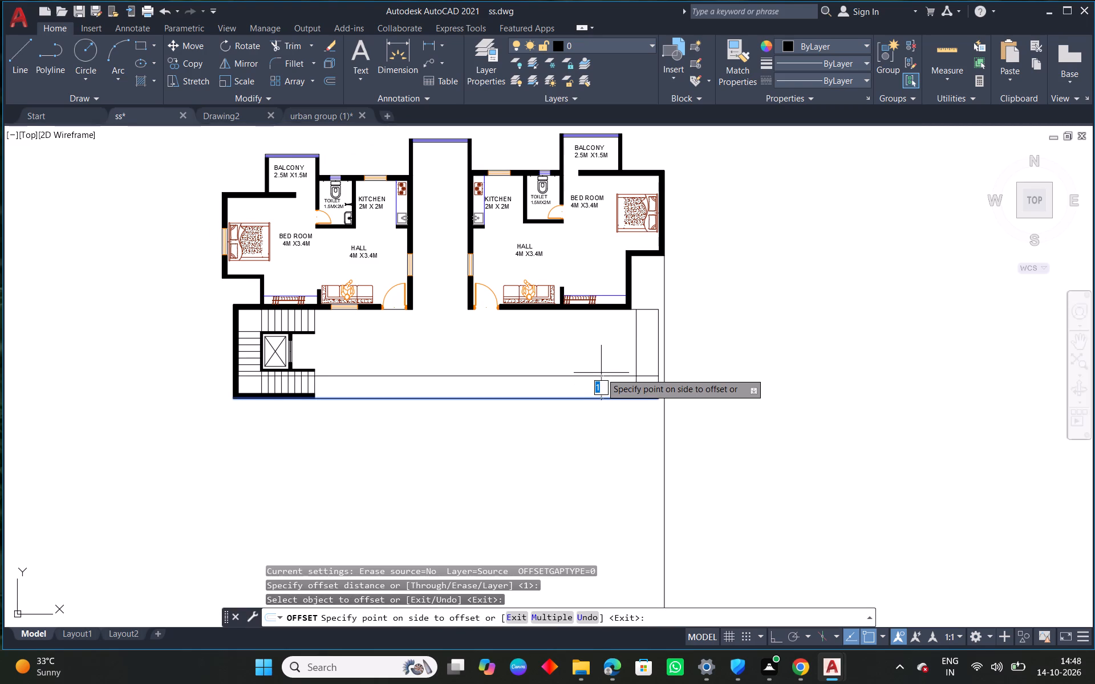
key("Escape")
Extend the lower stair wall's inner line and both lines of each wall beside the lift shaft to the offset vertical line.
type("EX")
key("space")
scroll(305, 392, "up", 1)
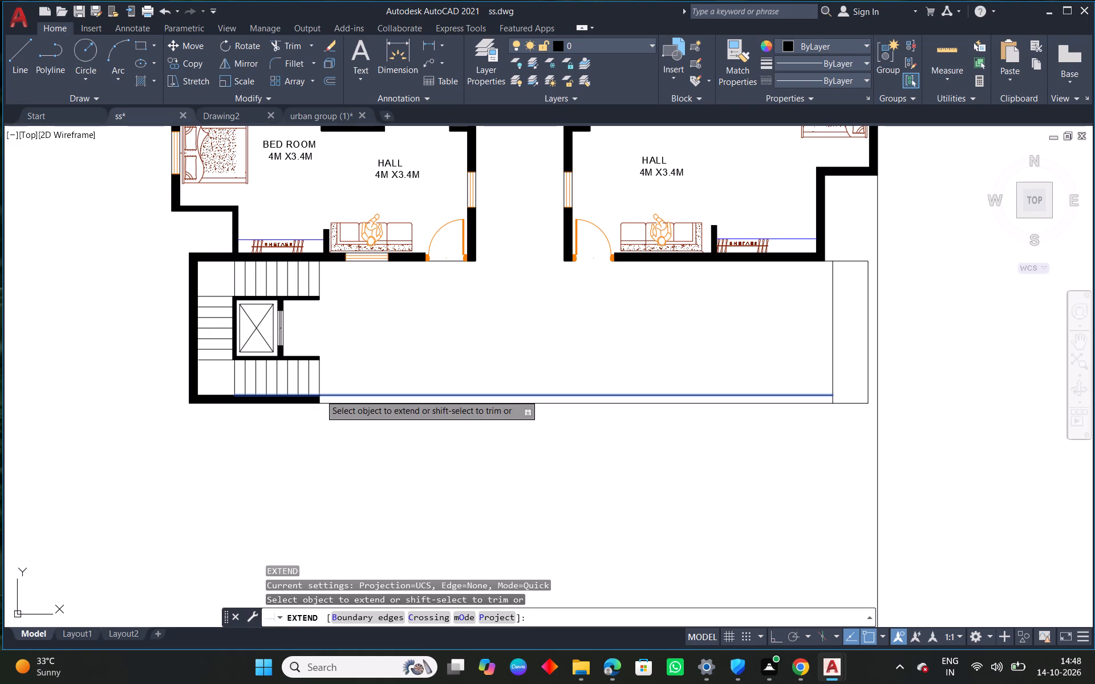
left_click(320, 394)
left_click(315, 360)
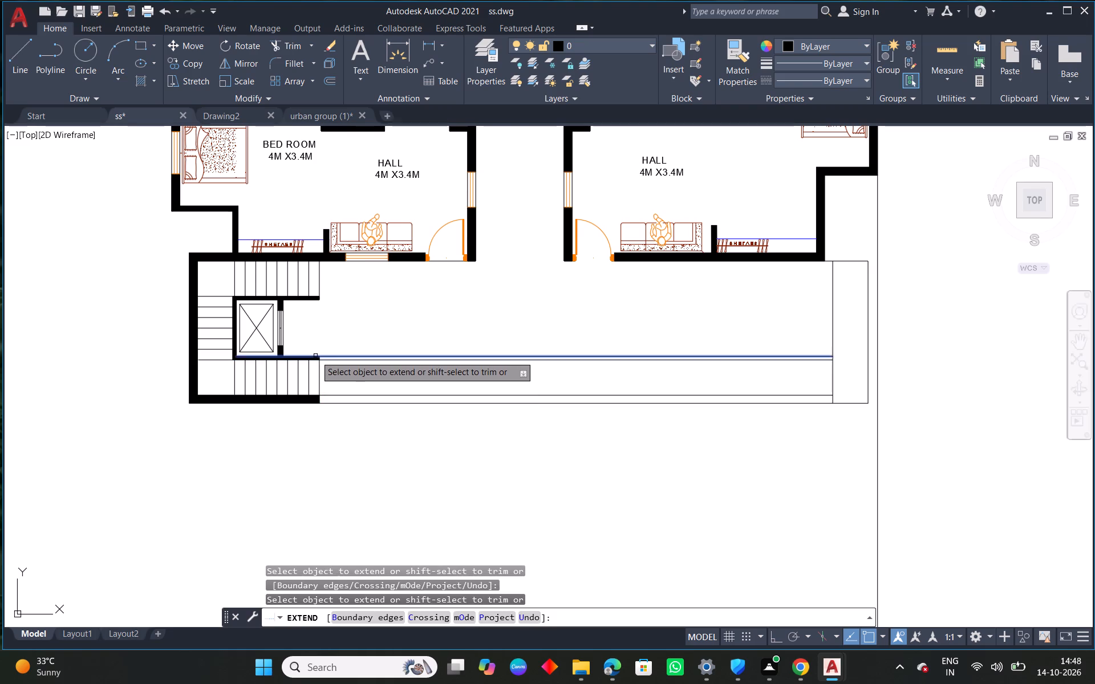
left_click(315, 356)
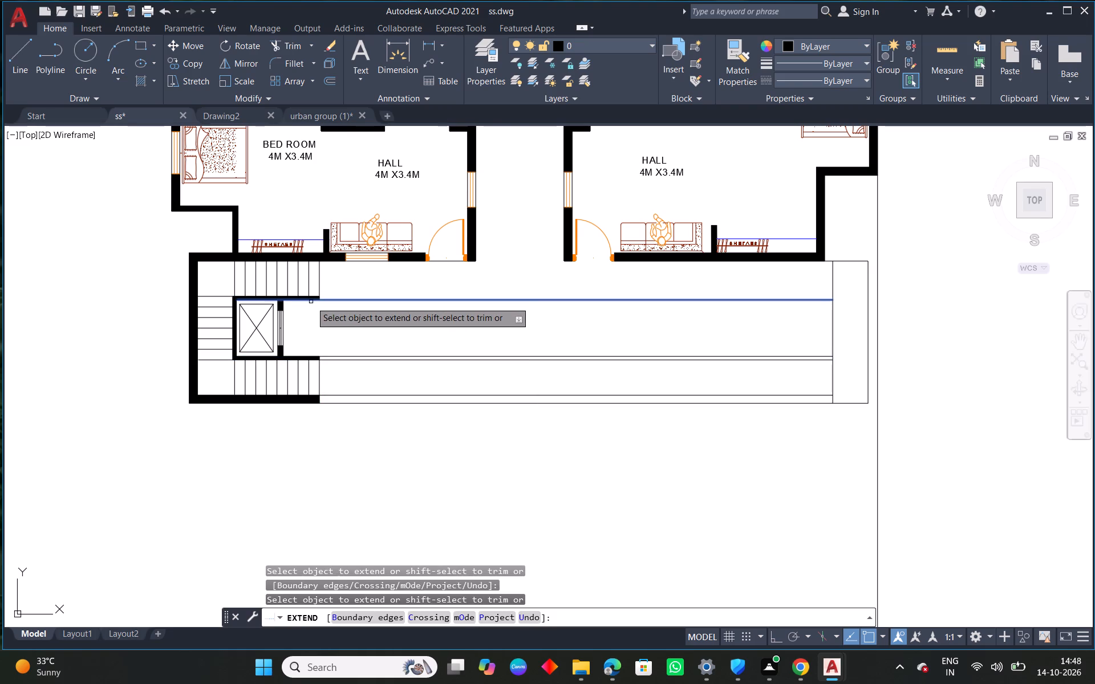
left_click(311, 302)
left_click(311, 296)
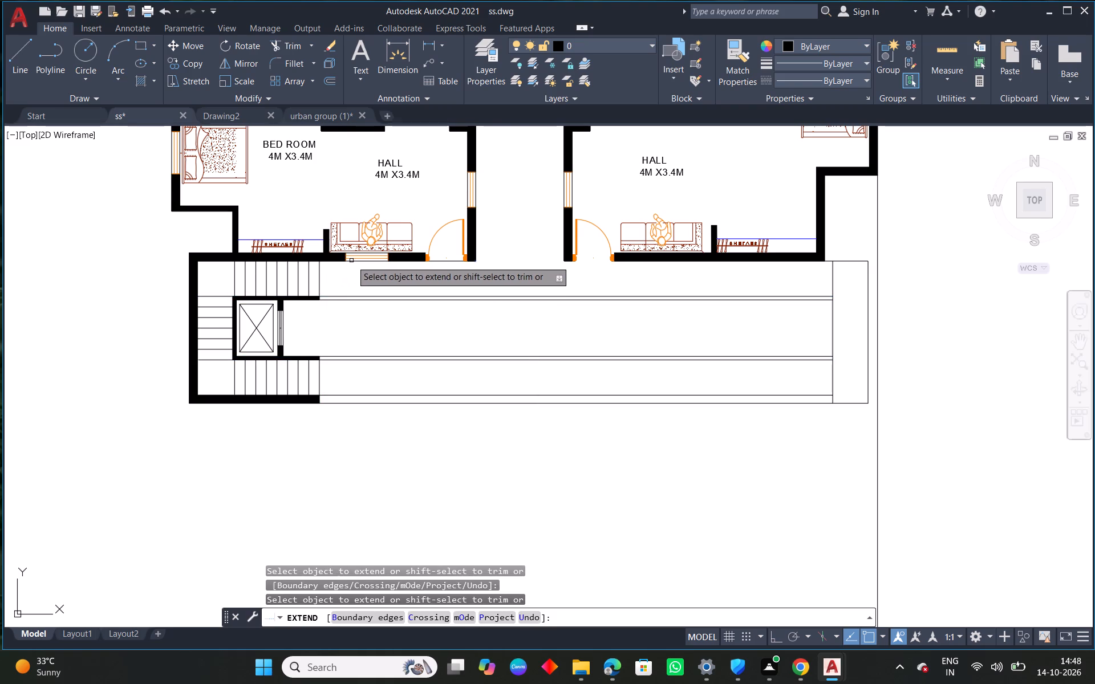
key("Escape")
Examine the extended wall lines between the staircase and the far end below the right flat.
middle_click_drag(695, 324, 487, 319)
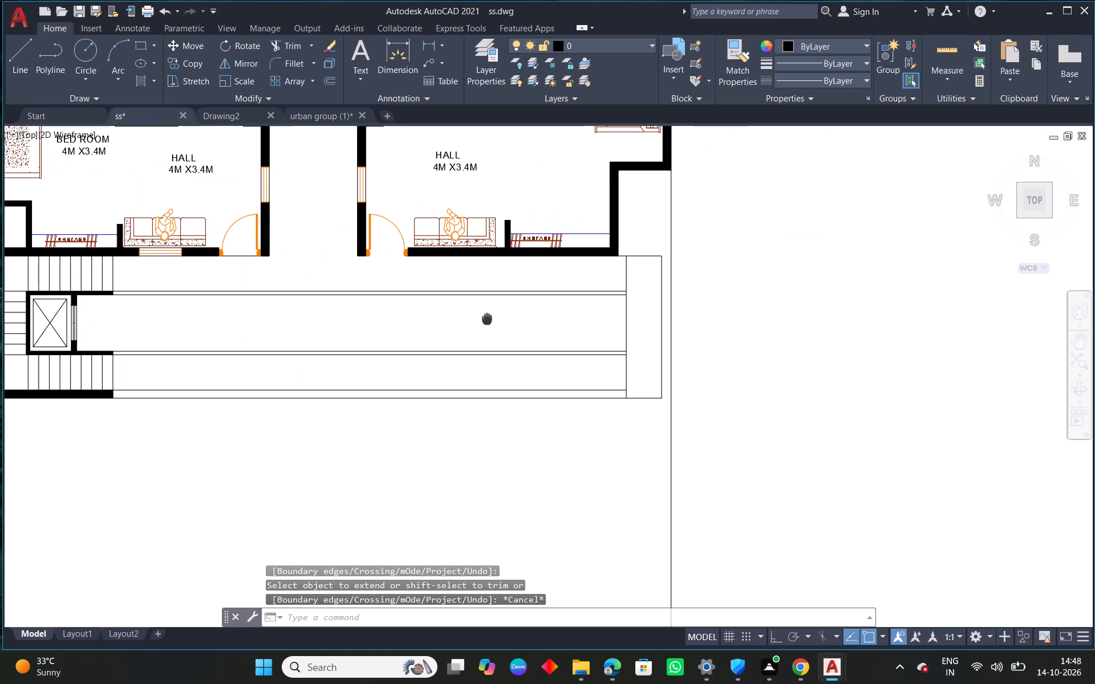
middle_click_drag(487, 319, 485, 319)
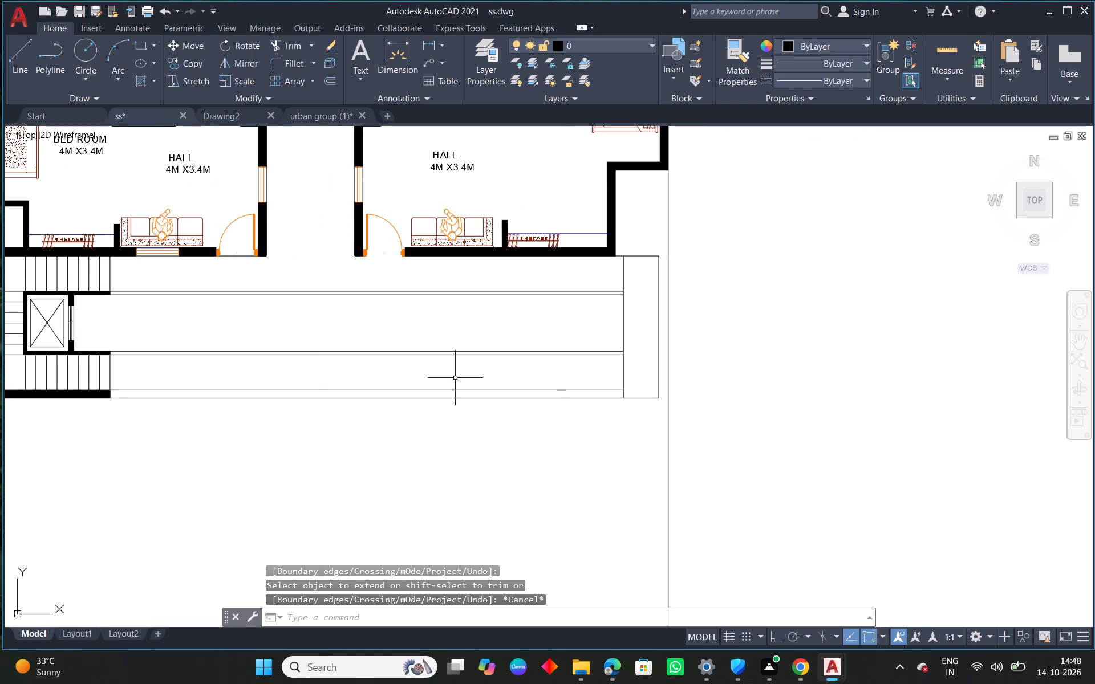
middle_click_drag(451, 378, 528, 379)
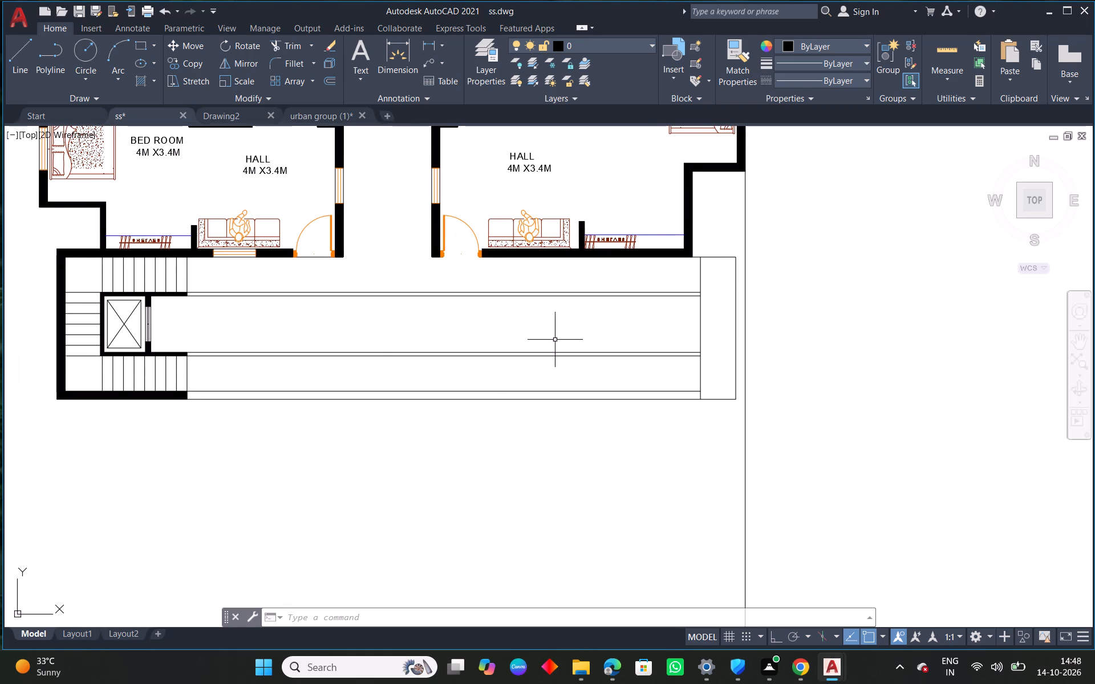
middle_click_drag(300, 316, 314, 316)
middle_click_drag(613, 341, 508, 342)
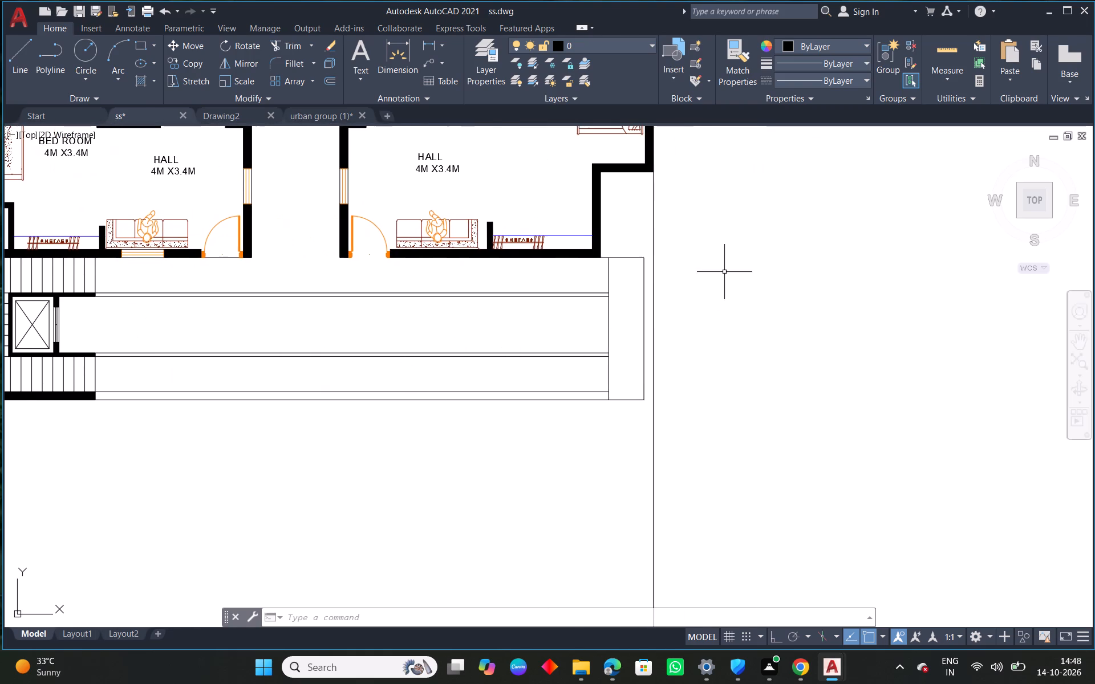
scroll(726, 270, "up", 2)
scroll(469, 351, "down", 2)
middle_click_drag(379, 378, 644, 356)
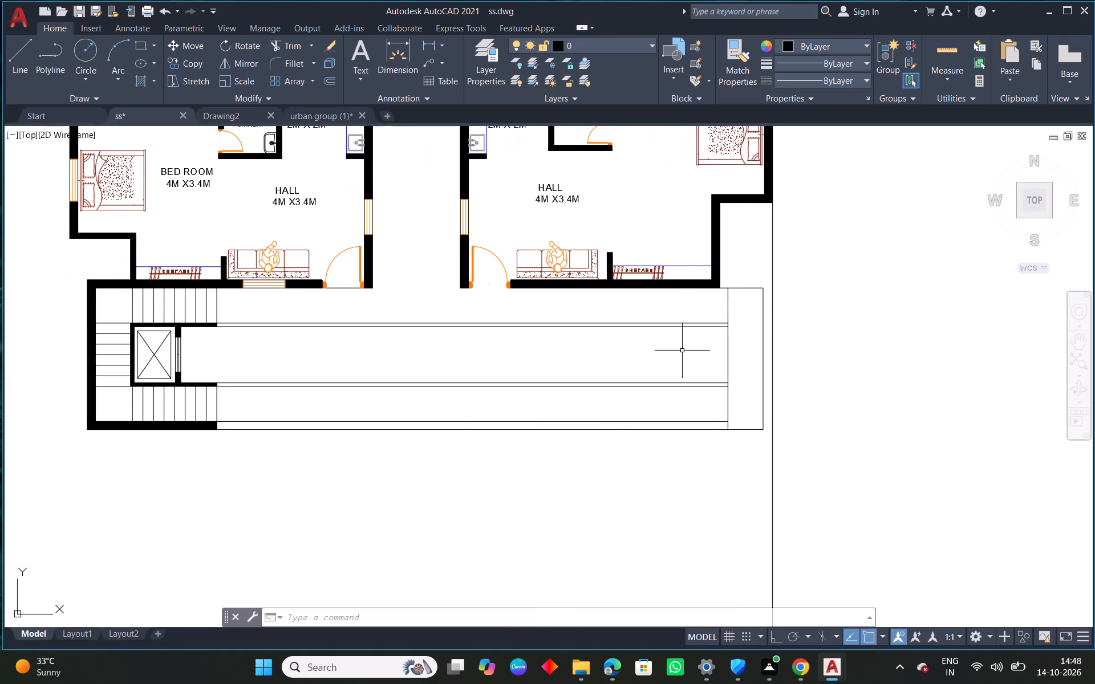
middle_click_drag(683, 351, 654, 350)
middle_click_drag(654, 350, 620, 356)
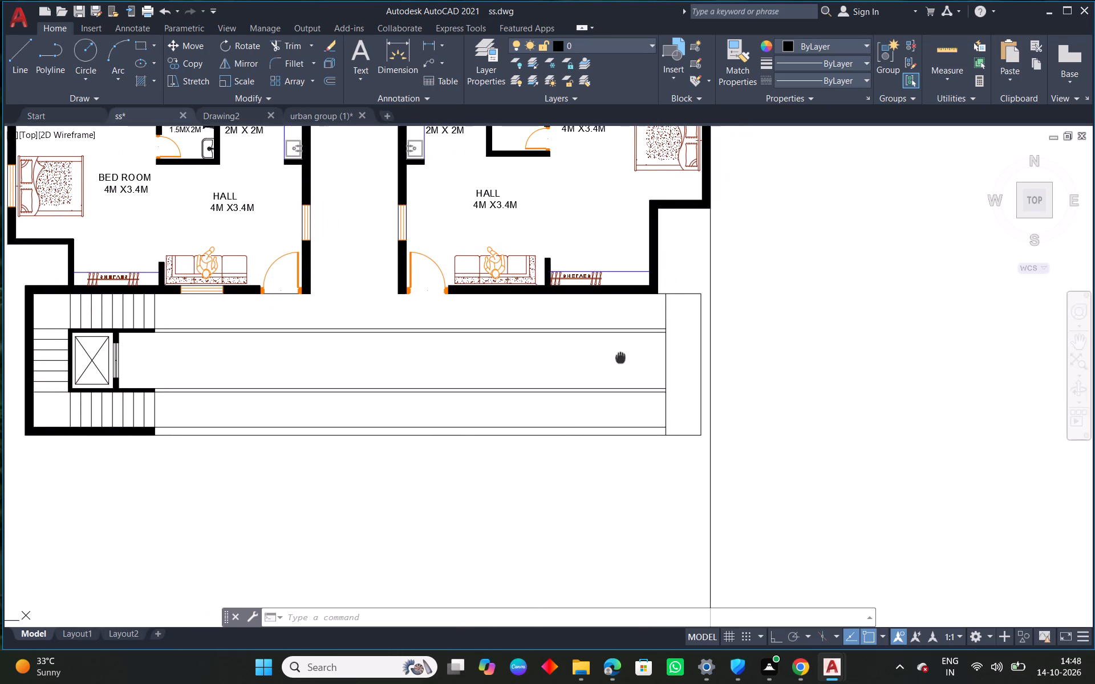
middle_click_drag(620, 356, 620, 356)
middle_click_drag(279, 340, 476, 317)
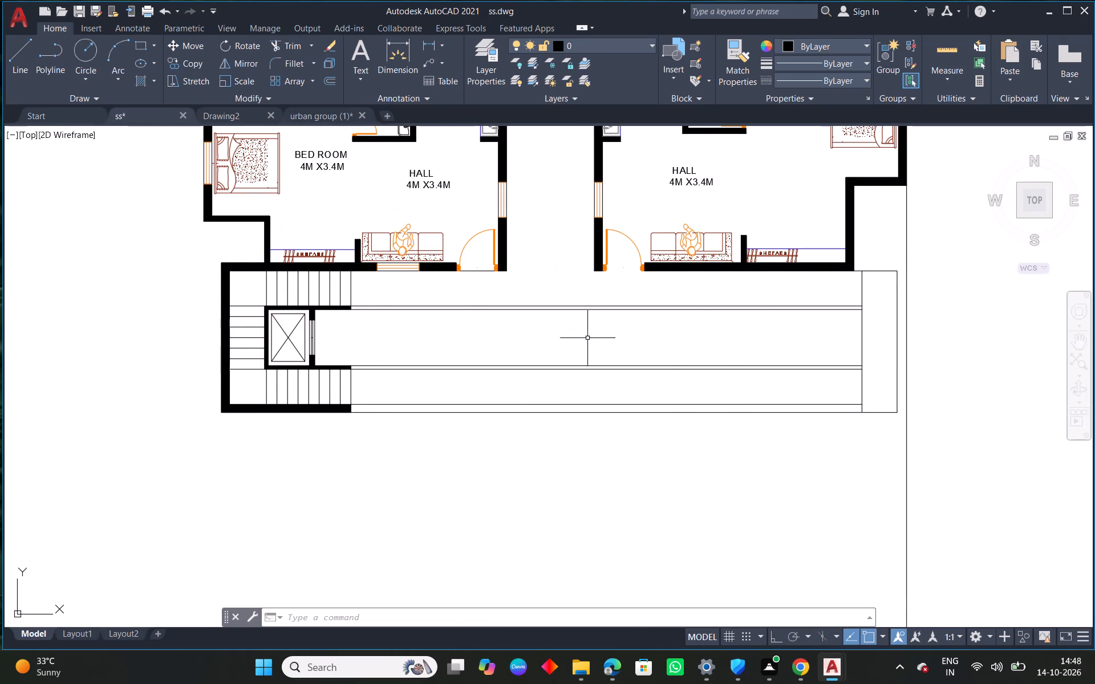
middle_click_drag(611, 338, 456, 339)
middle_click_drag(544, 345, 505, 368)
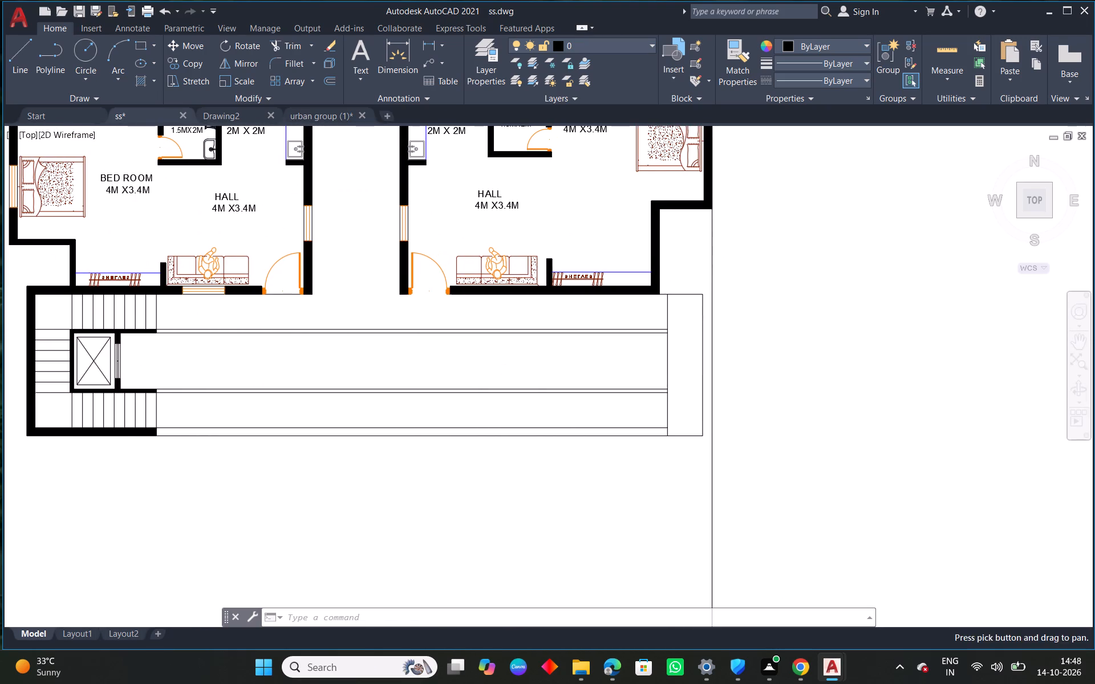
Offset the short top line of the end bay below the right flat downward by 1.
type("O 1")
key("space")
scroll(702, 270, "up", 1)
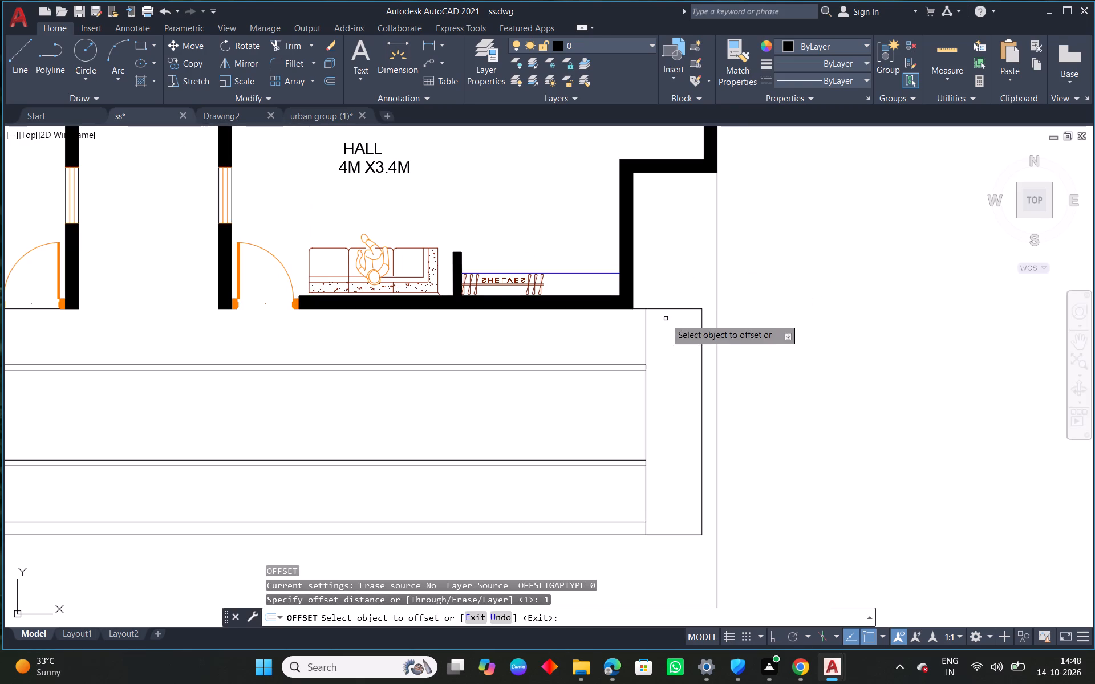
left_click(671, 309)
left_click(672, 392)
scroll(666, 362, "up", 3)
scroll(581, 381, "up", 1)
key("Escape")
scroll(618, 381, "down", 4)
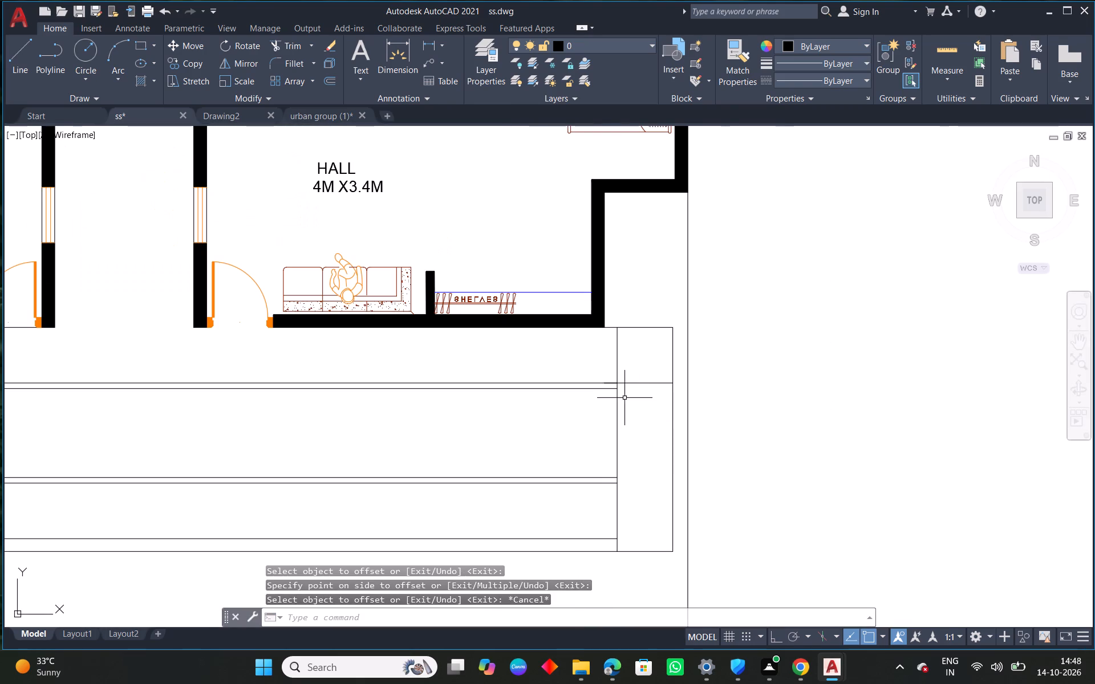
scroll(623, 395, "up", 3)
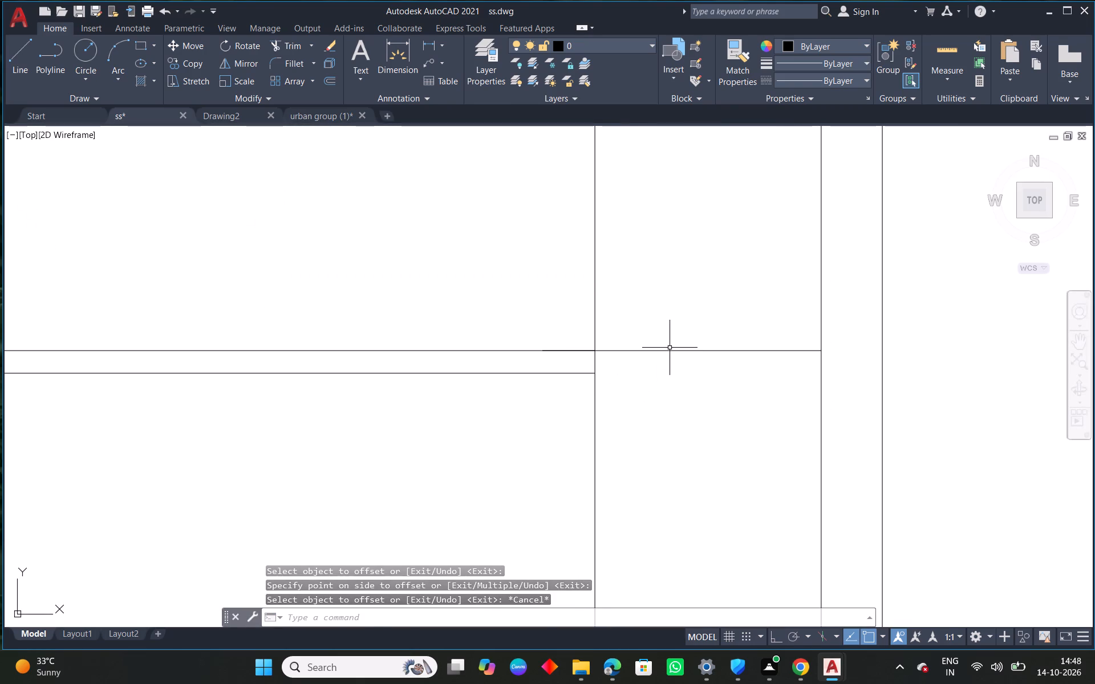
left_click(670, 348)
key("Escape")
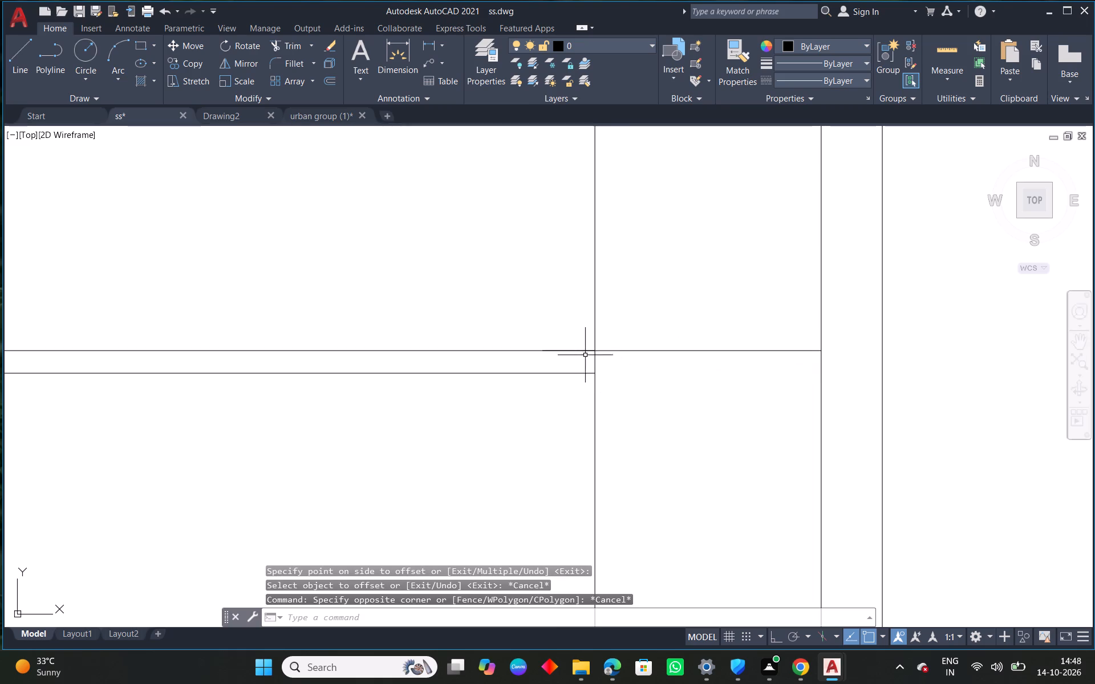
Trim the offset line's overhang on the staircase side of the end bay's inner vertical line.
key("t")
type("R")
key("space")
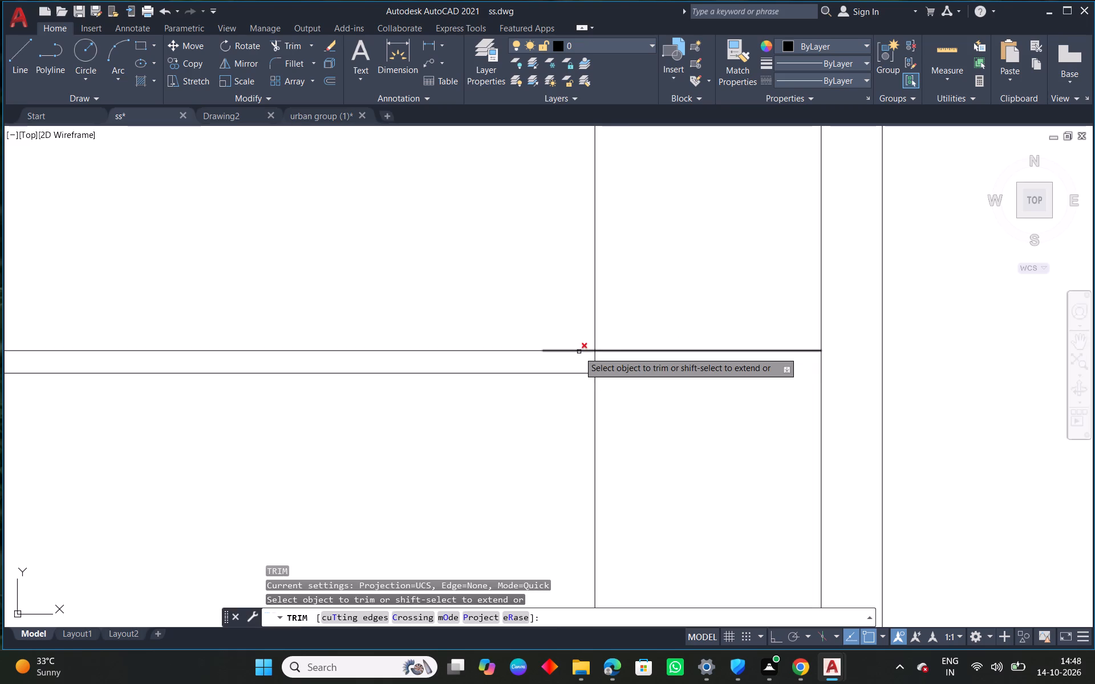
left_click(579, 352)
key("Escape")
scroll(639, 393, "down", 4)
middle_click_drag(670, 426, 719, 355)
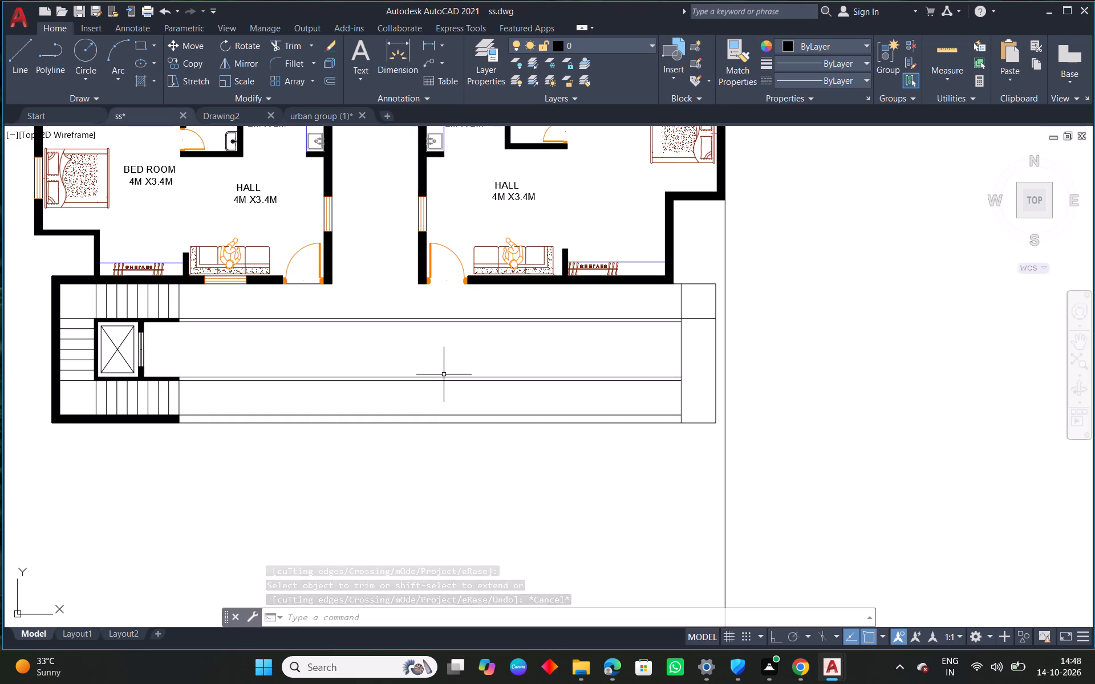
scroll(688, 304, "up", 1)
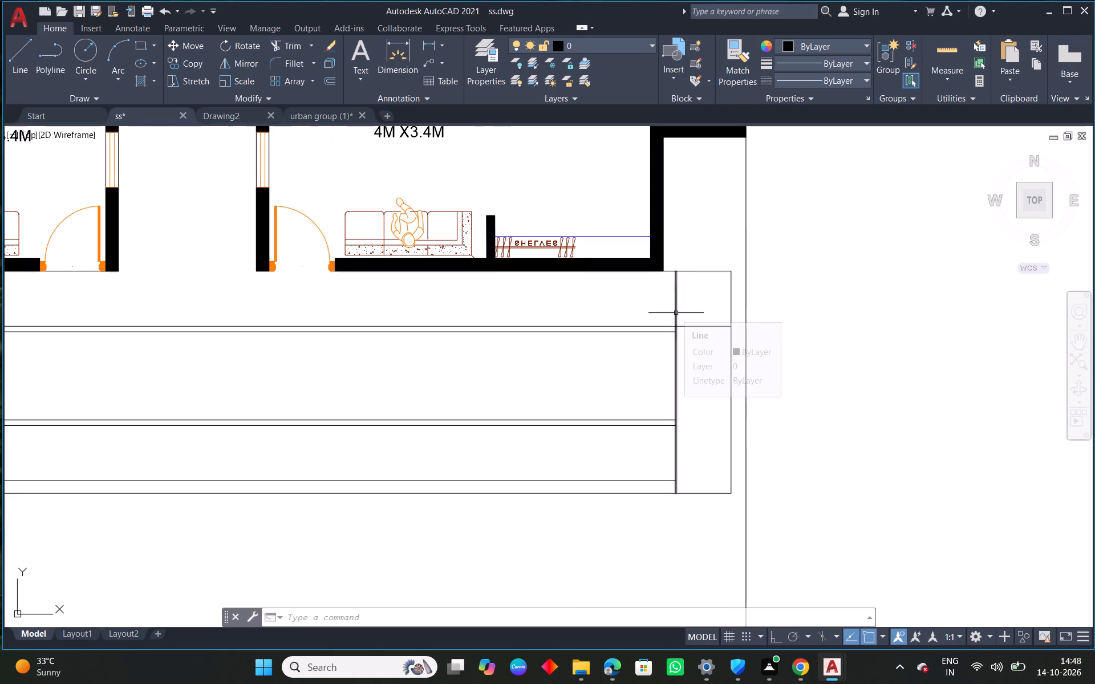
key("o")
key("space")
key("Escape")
Trim the end bay's inner vertical line where it crosses the double lines of the two middle walls.
scroll(671, 335, "up", 3)
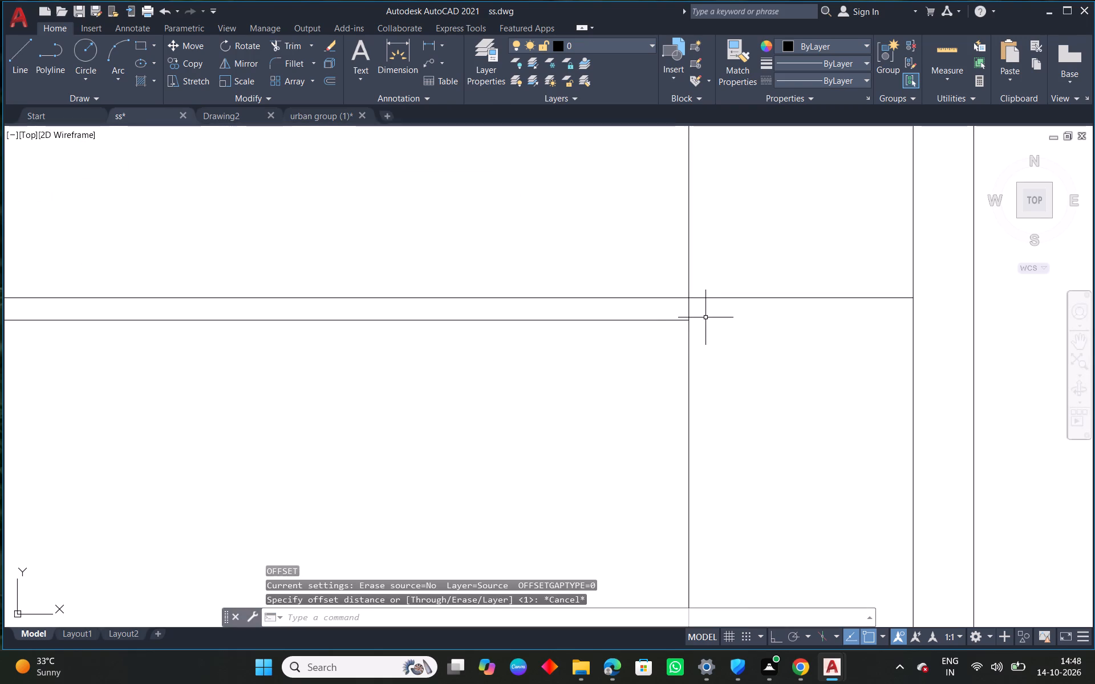
type("TR")
key("space")
left_click(689, 308)
scroll(707, 334, "down", 3)
middle_click_drag(746, 434, 739, 347)
scroll(704, 349, "up", 3)
left_click(672, 306)
middle_click_drag(721, 433, 753, 304)
scroll(729, 349, "down", 2)
scroll(705, 420, "down", 2)
middle_click_drag(660, 457, 750, 438)
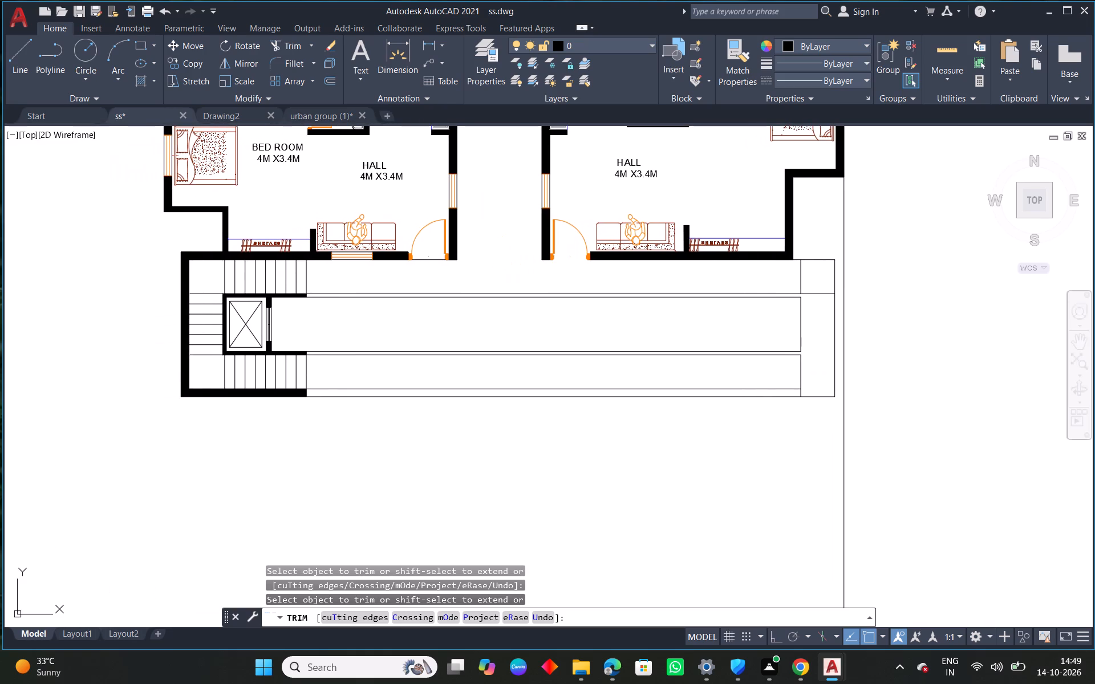
key("Escape")
Extend the lower wall's inner line past the end bay to the long vertical line dropped from the right flat.
middle_click_drag(796, 418, 729, 421)
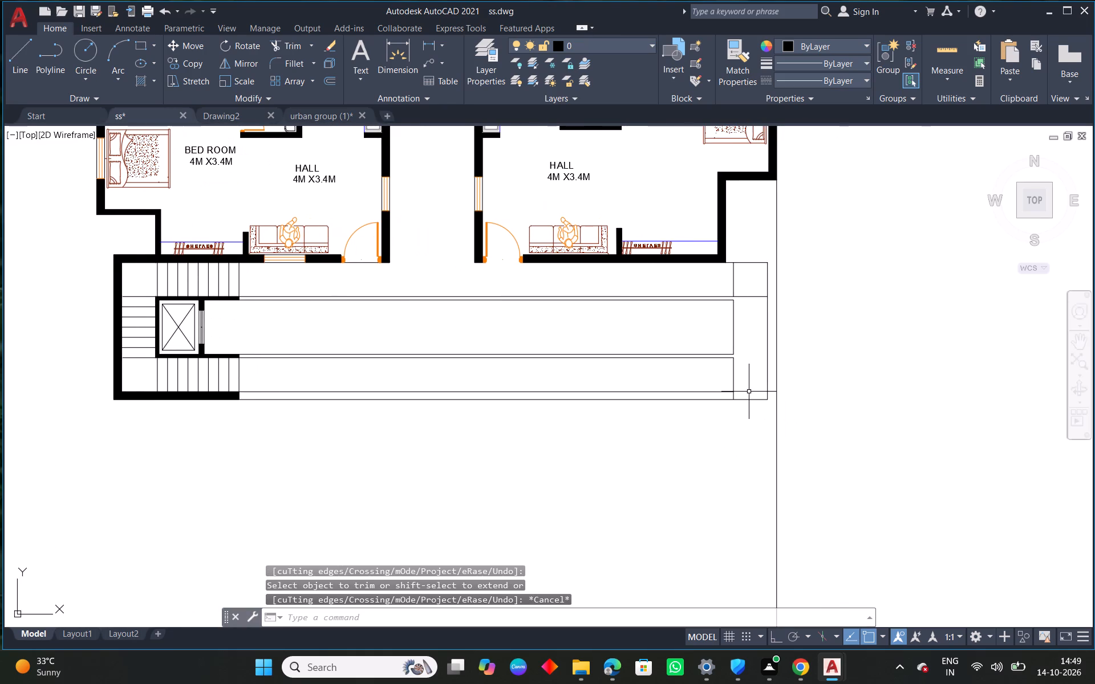
type("EX")
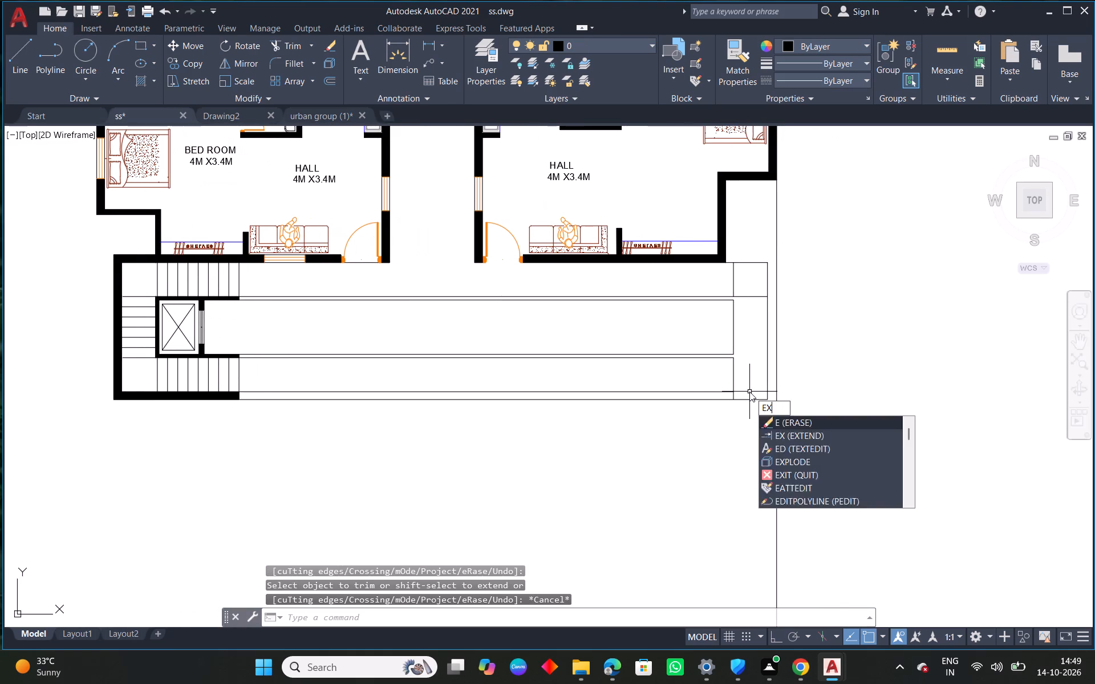
key("space")
left_click(722, 391)
left_click(758, 392)
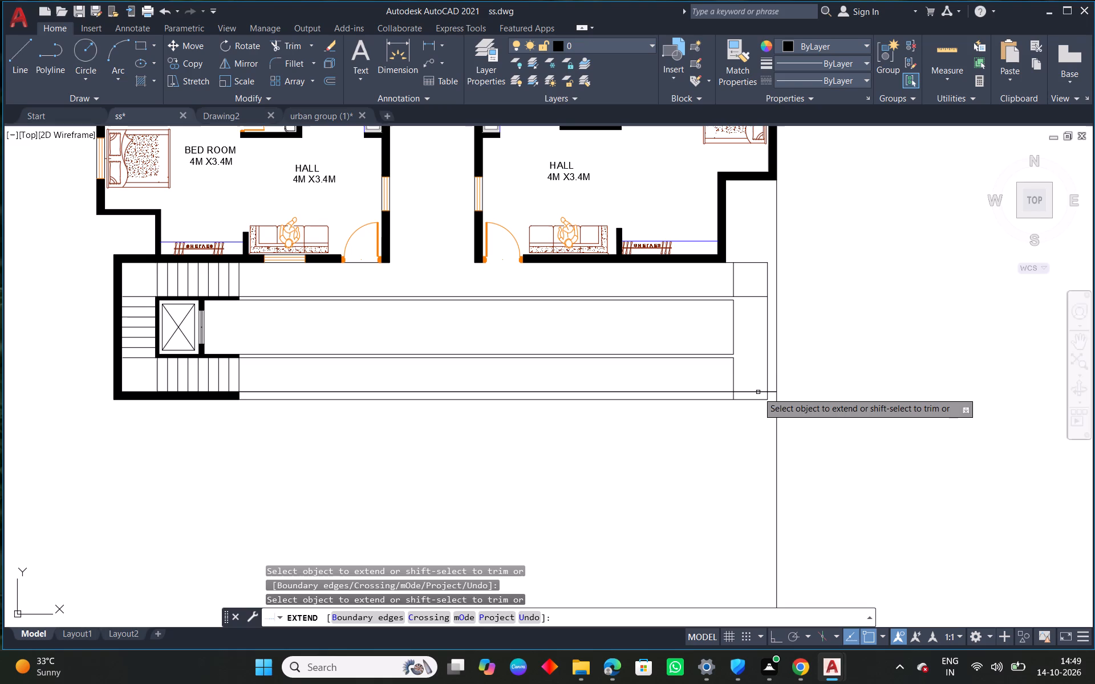
key("Escape")
Trim both end-bay vertical lines back to the lower wall's inner line.
scroll(764, 397, "up", 3)
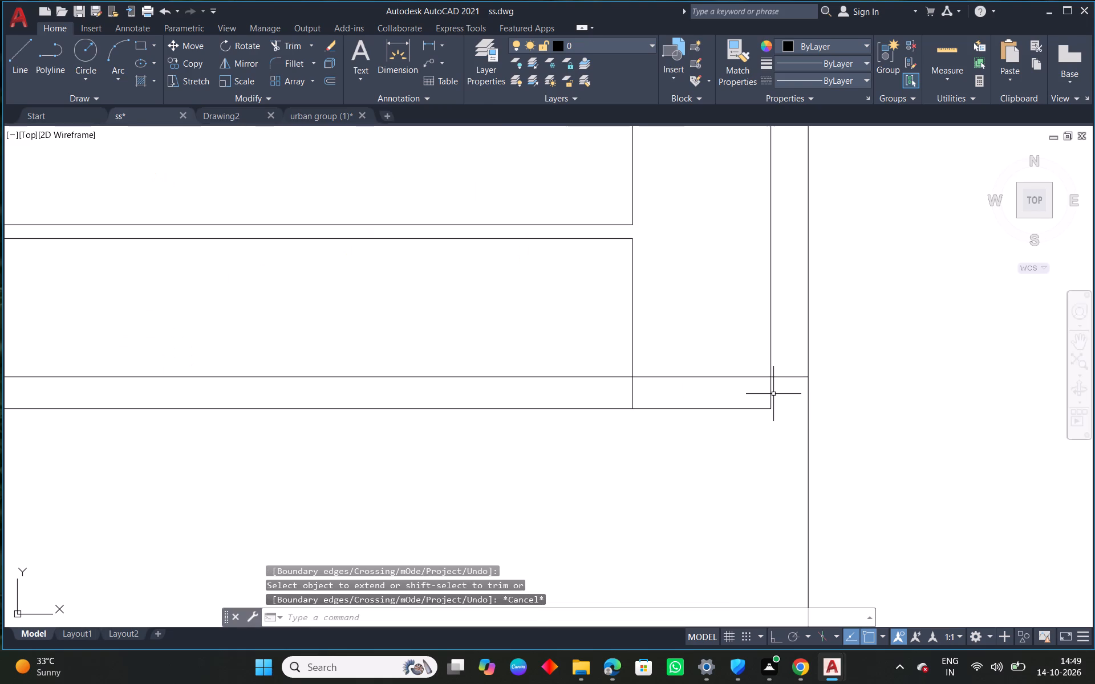
type("TR")
key("space")
left_click(771, 394)
left_click_drag(656, 389, 599, 385)
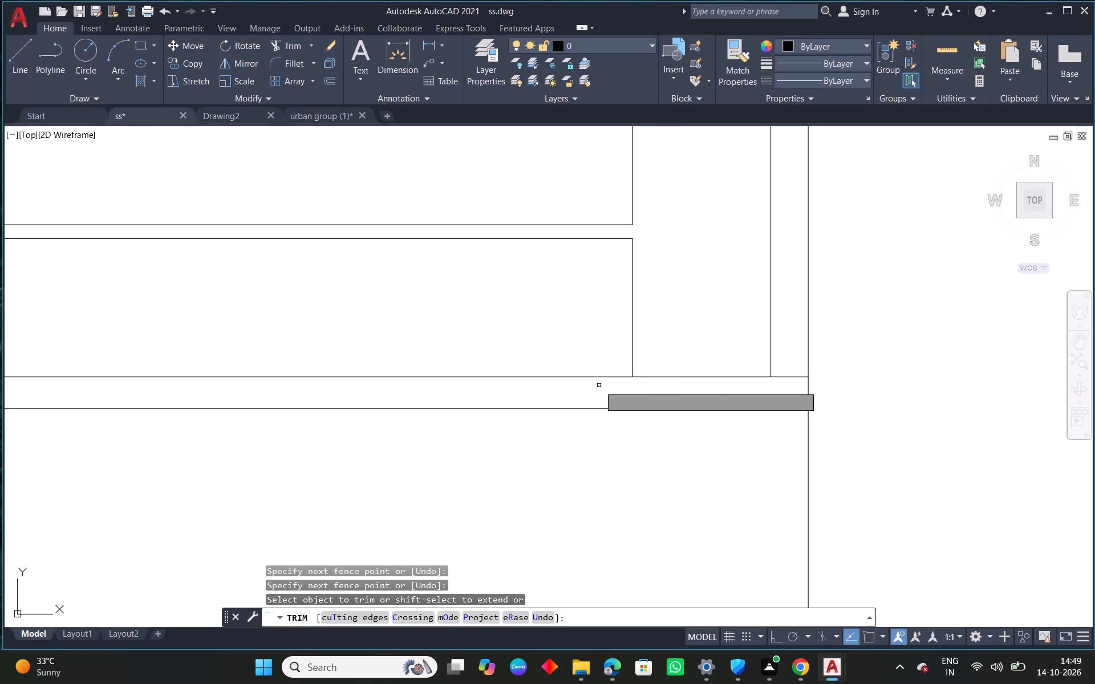
key("Escape")
Extend the lower wall's outer line to the long vertical line dropped from the right flat.
key("e")
key("x")
key("space")
left_click_drag(682, 396, 679, 425)
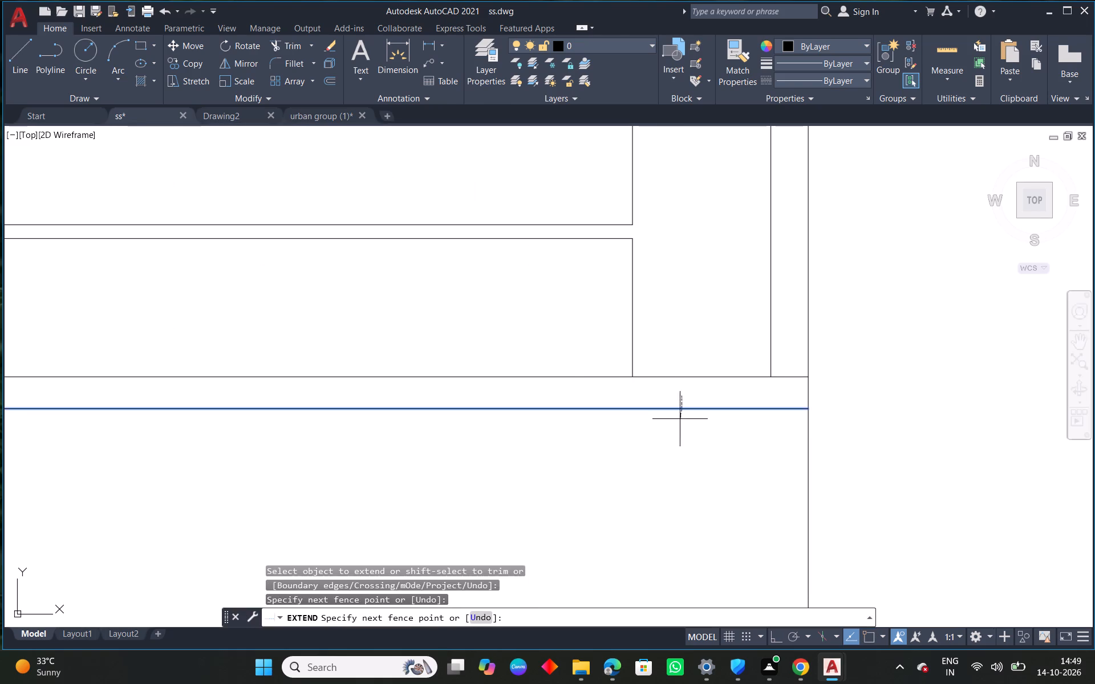
left_click_drag(679, 425, 677, 435)
key("Escape")
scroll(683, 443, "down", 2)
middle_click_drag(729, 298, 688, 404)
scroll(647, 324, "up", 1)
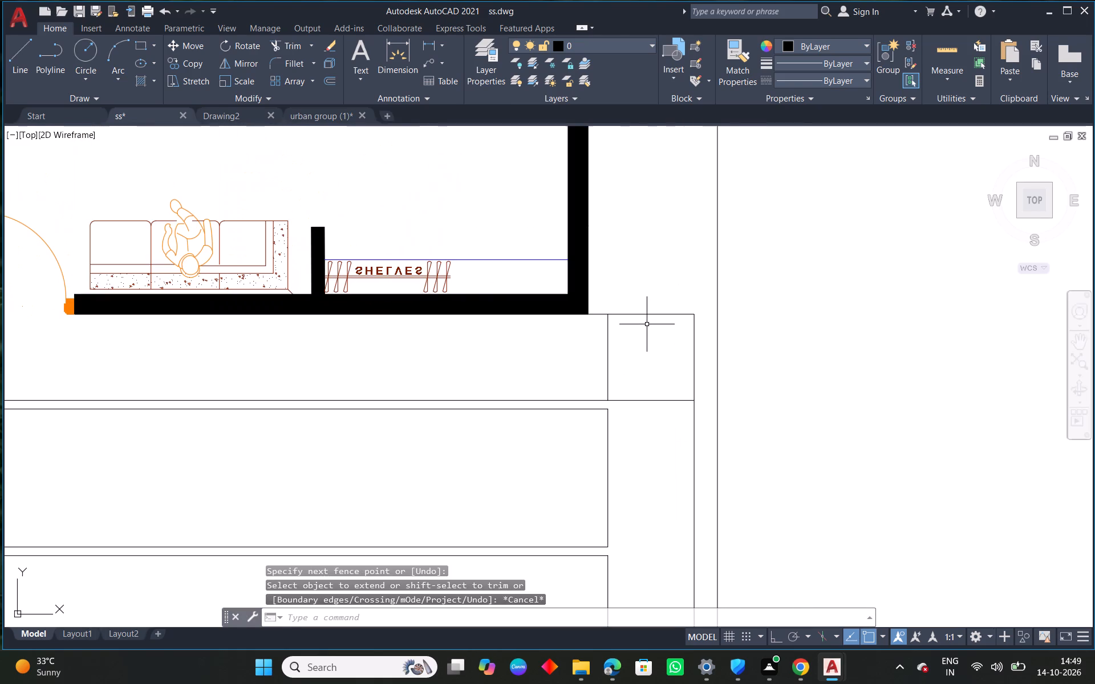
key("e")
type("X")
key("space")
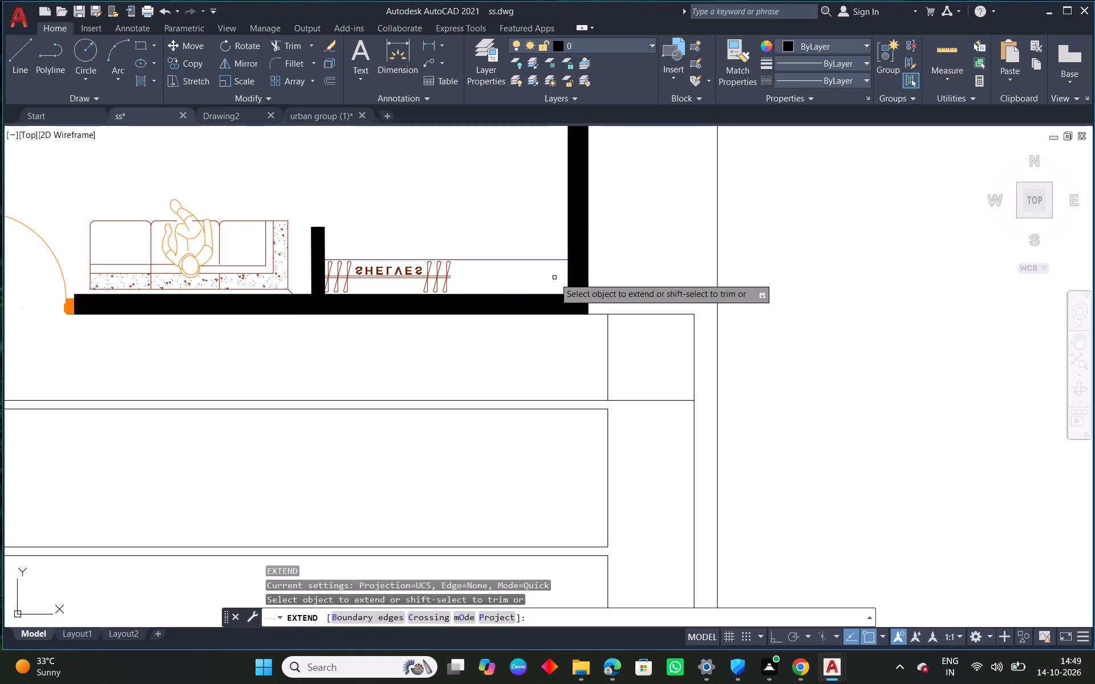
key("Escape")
Draw a horizontal polyline from the inner bottom corner of the right flat's wall to the long vertical line.
scroll(645, 362, "down", 2)
middle_click_drag(625, 428, 662, 417)
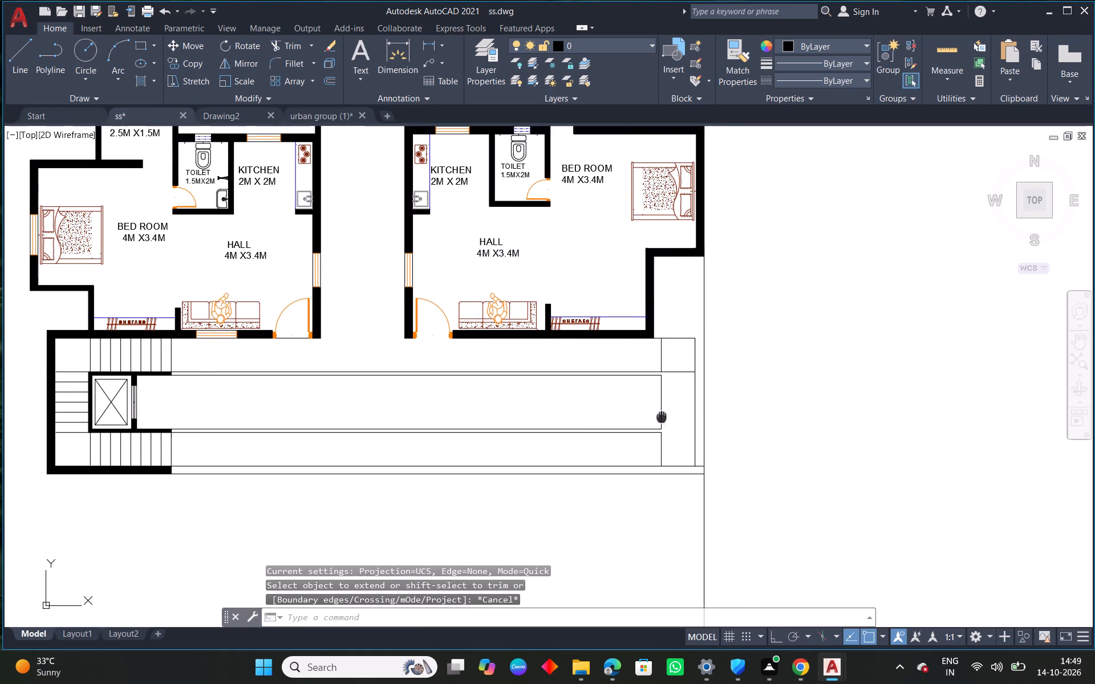
middle_click_drag(662, 417, 711, 396)
middle_click_drag(886, 336, 732, 376)
scroll(610, 344, "up", 2)
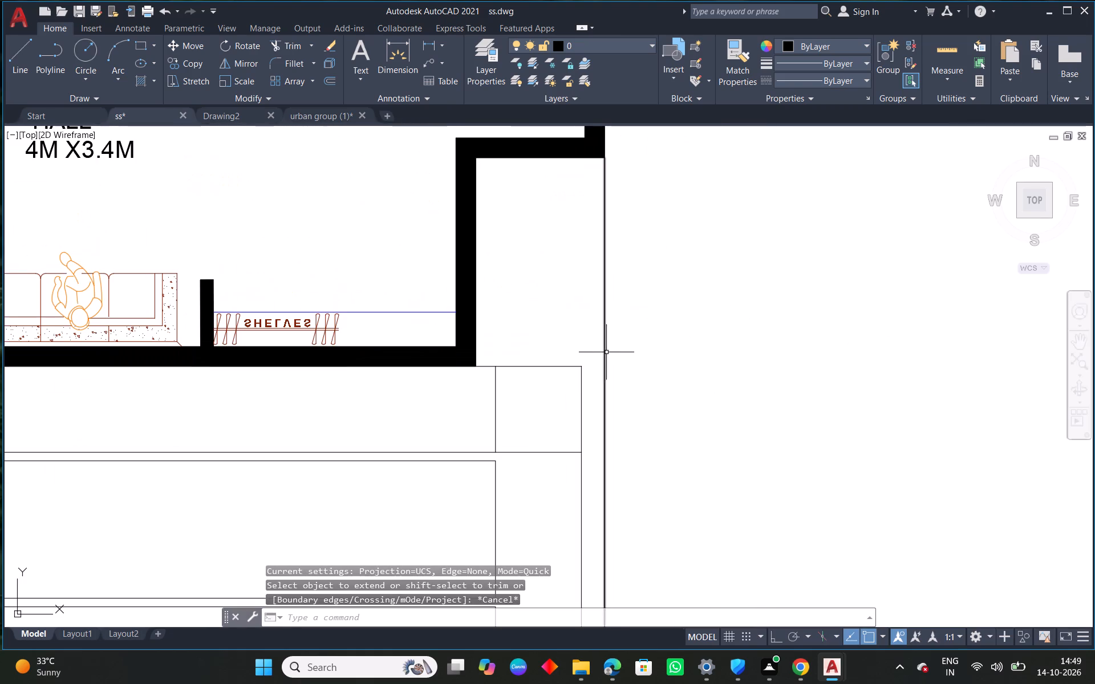
type("PL")
key("space")
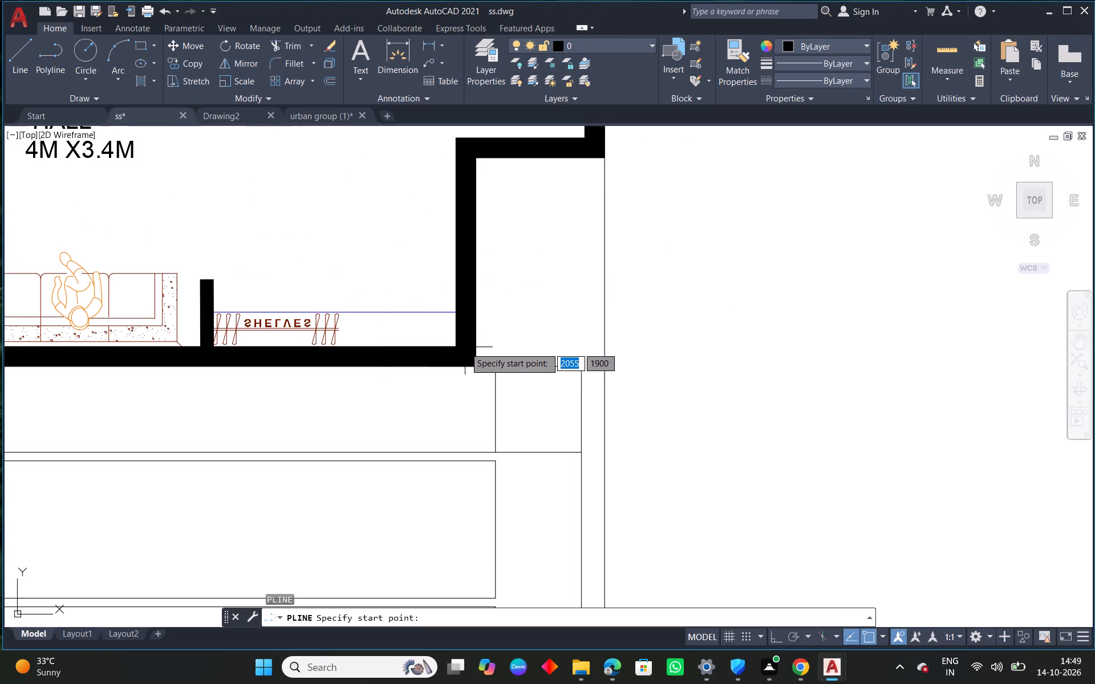
left_click(458, 345)
left_click(609, 349)
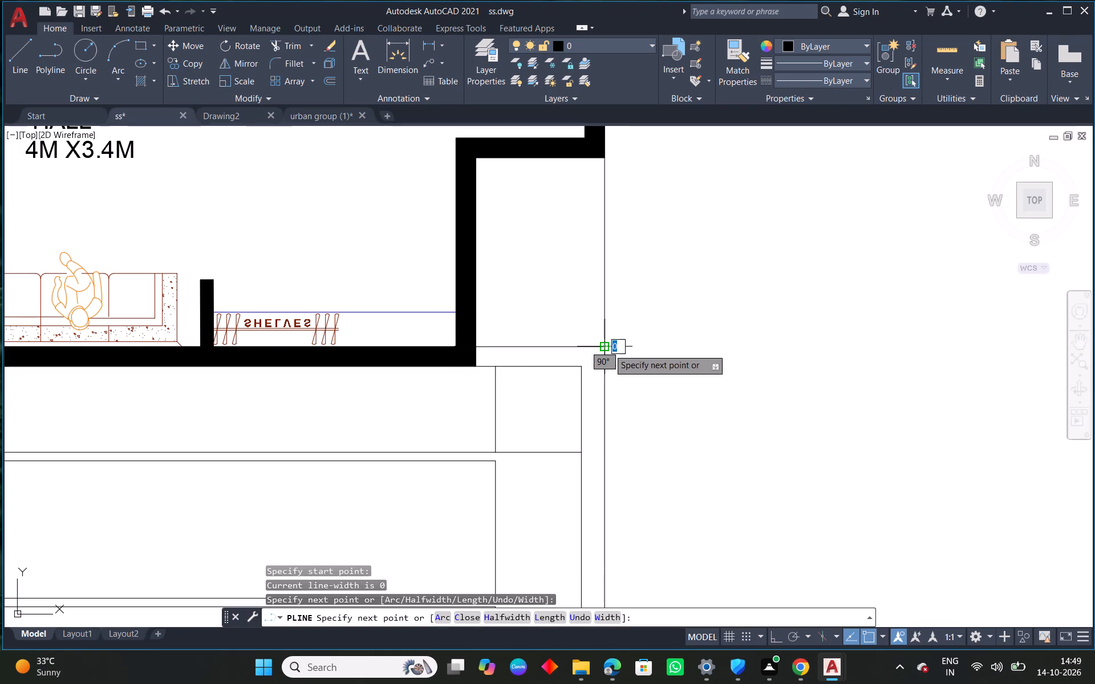
key("Escape")
Trim the lower wall's inner line where it runs past the end bay's outer vertical line.
middle_click_drag(528, 377, 571, 316)
scroll(571, 316, "down", 2)
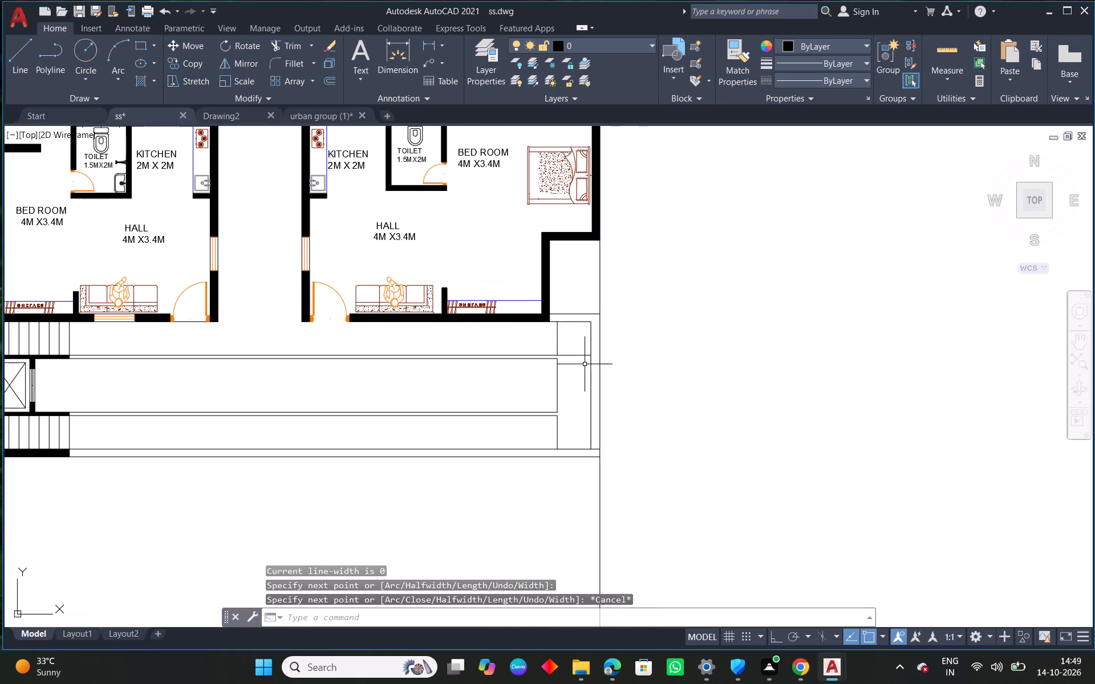
scroll(600, 471, "up", 2)
type("TR")
key("space")
key("space")
left_click(586, 414)
key("Escape")
scroll(574, 417, "down", 2)
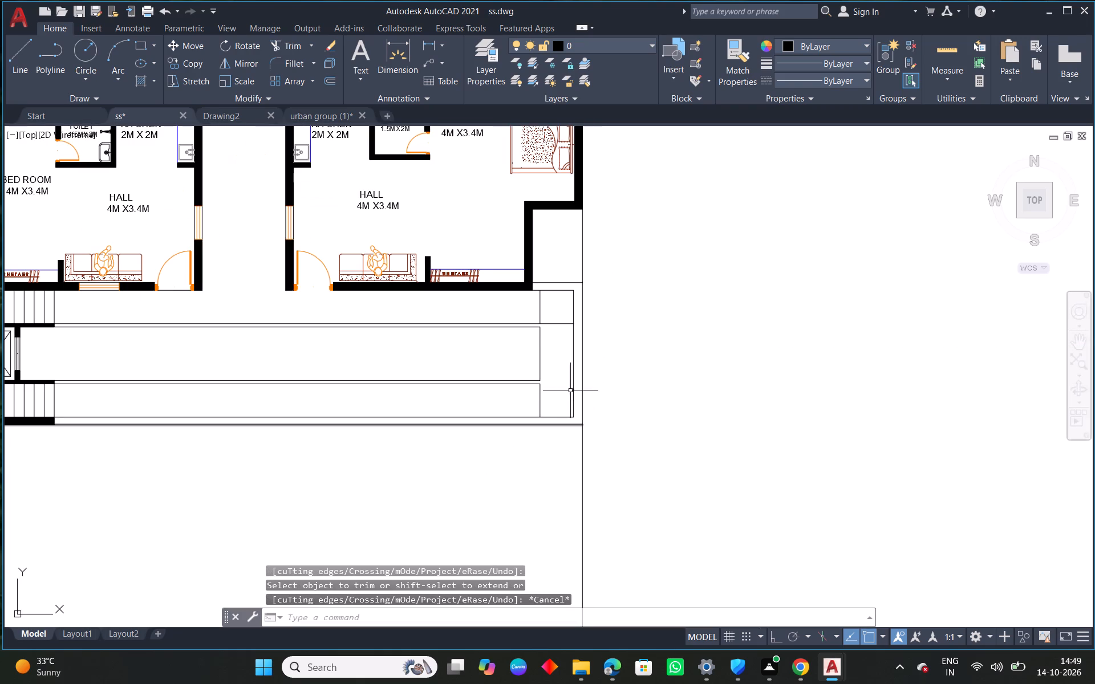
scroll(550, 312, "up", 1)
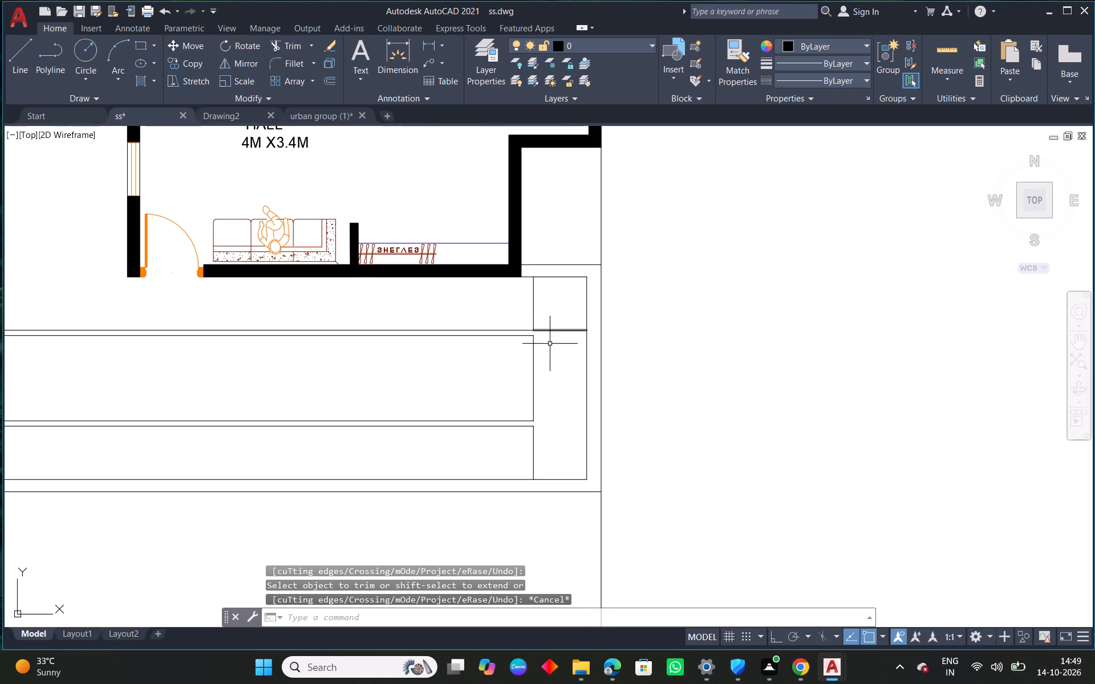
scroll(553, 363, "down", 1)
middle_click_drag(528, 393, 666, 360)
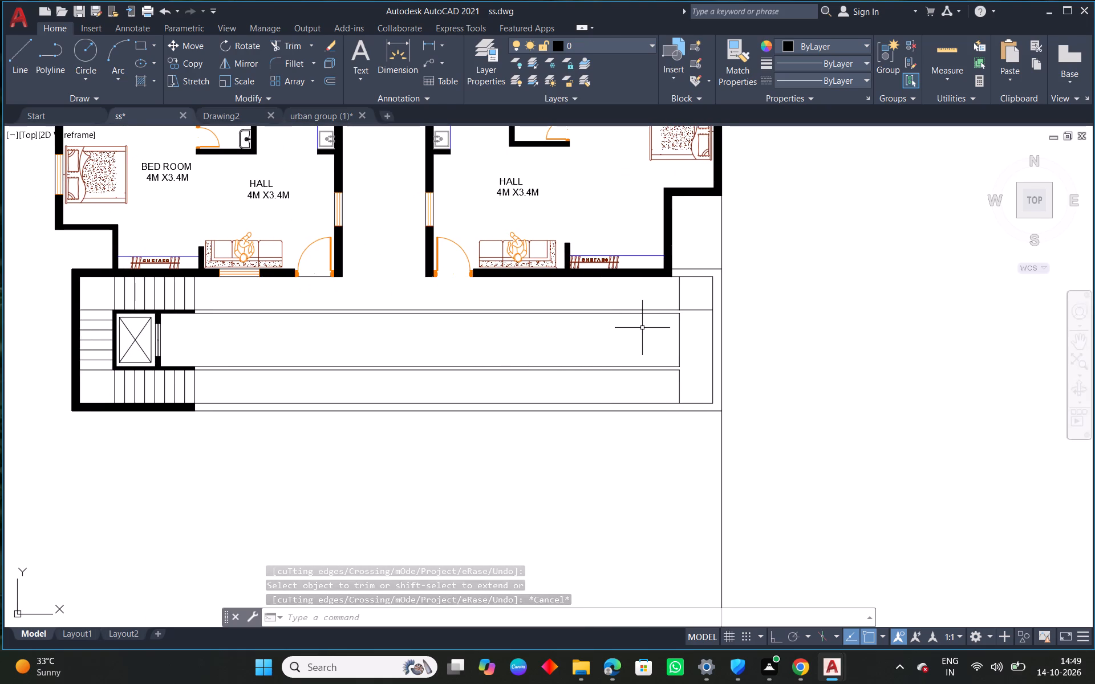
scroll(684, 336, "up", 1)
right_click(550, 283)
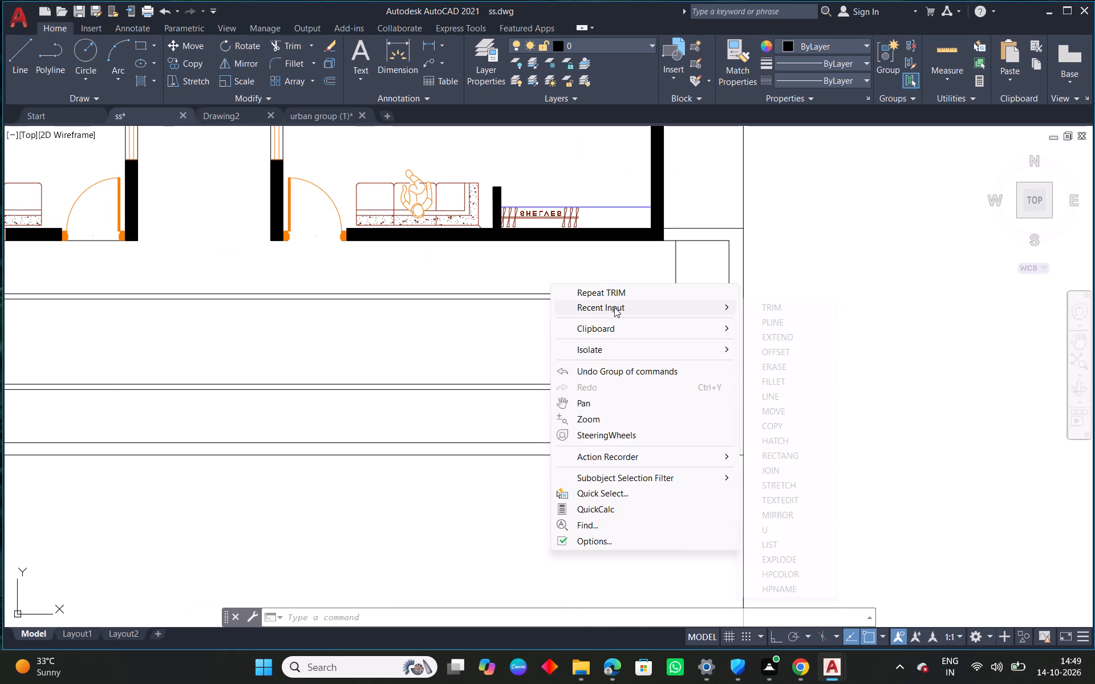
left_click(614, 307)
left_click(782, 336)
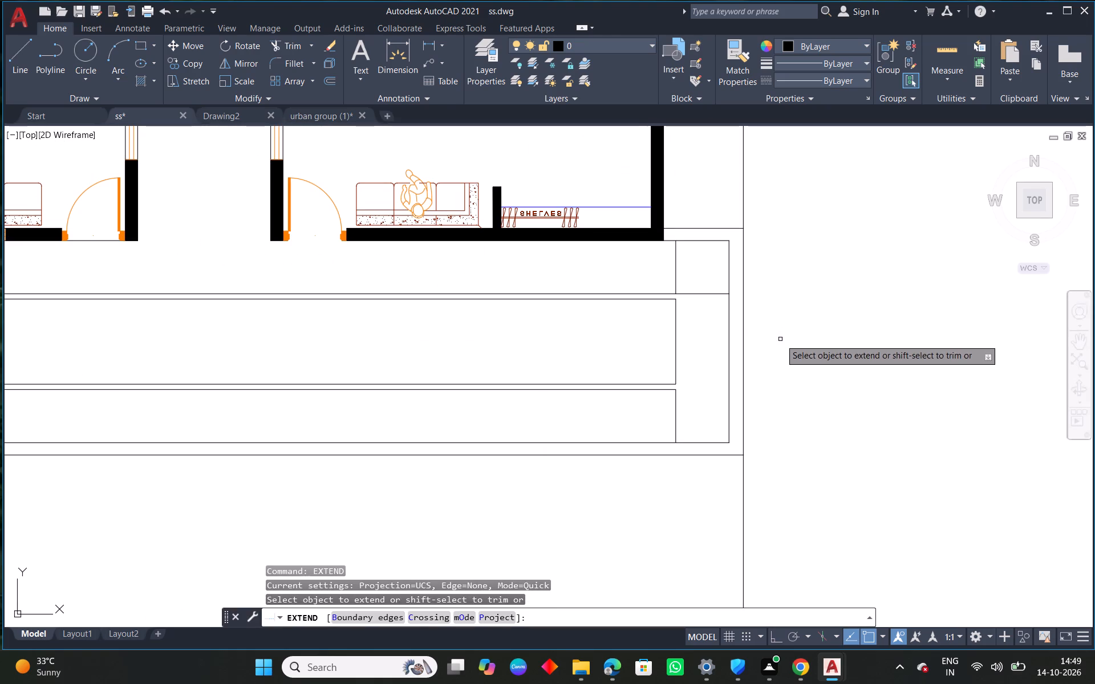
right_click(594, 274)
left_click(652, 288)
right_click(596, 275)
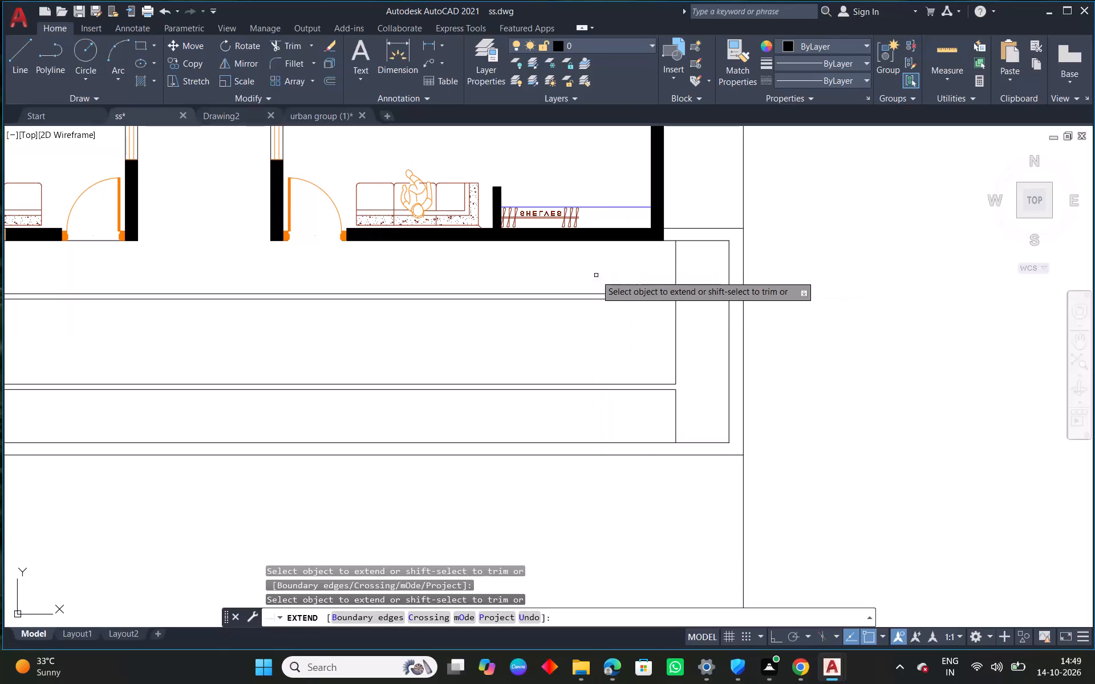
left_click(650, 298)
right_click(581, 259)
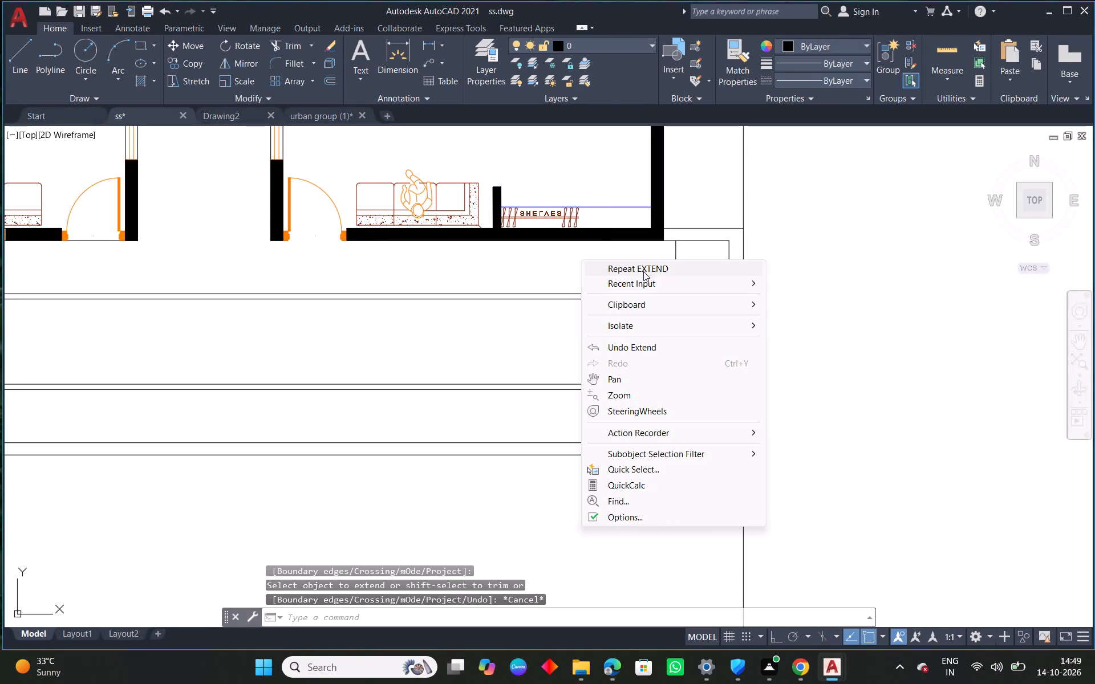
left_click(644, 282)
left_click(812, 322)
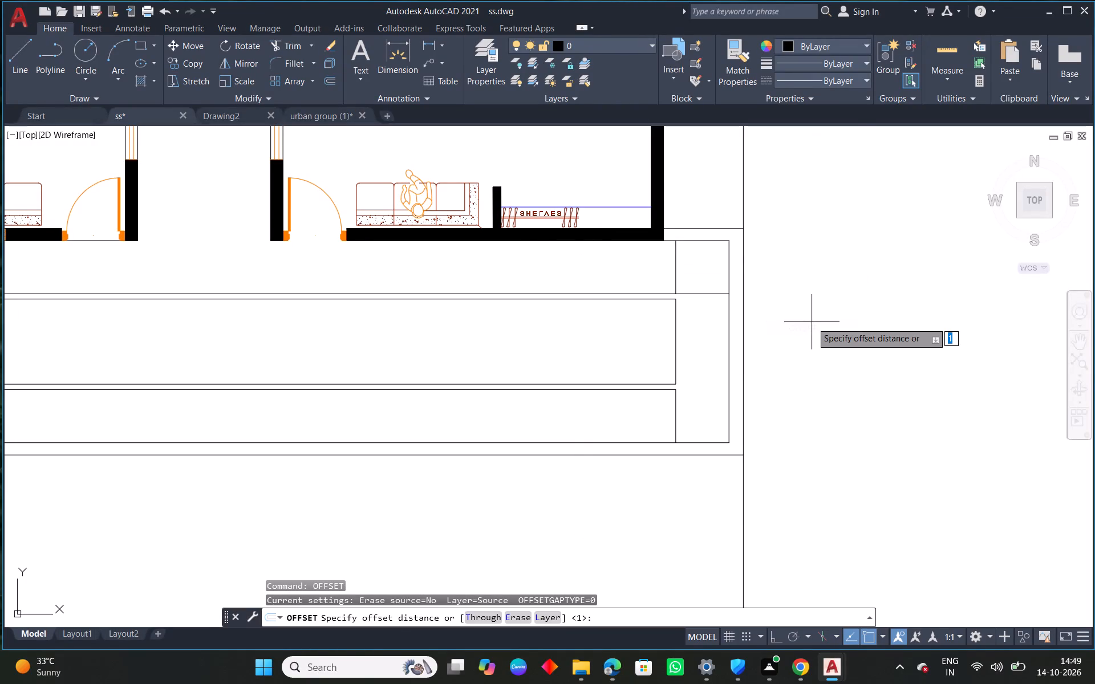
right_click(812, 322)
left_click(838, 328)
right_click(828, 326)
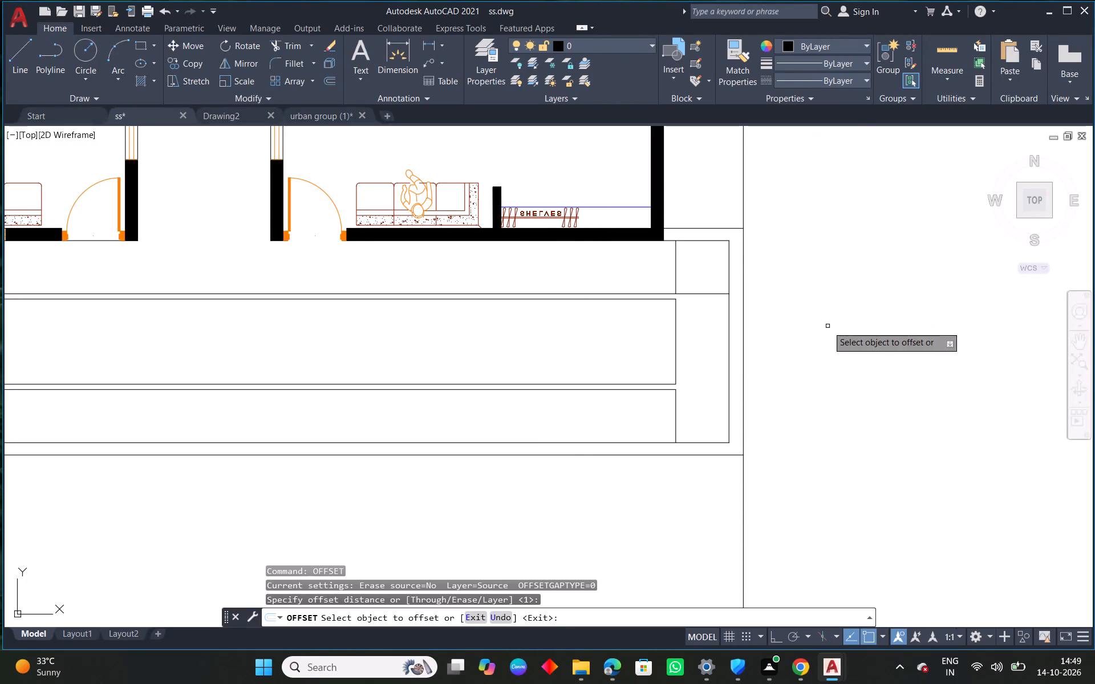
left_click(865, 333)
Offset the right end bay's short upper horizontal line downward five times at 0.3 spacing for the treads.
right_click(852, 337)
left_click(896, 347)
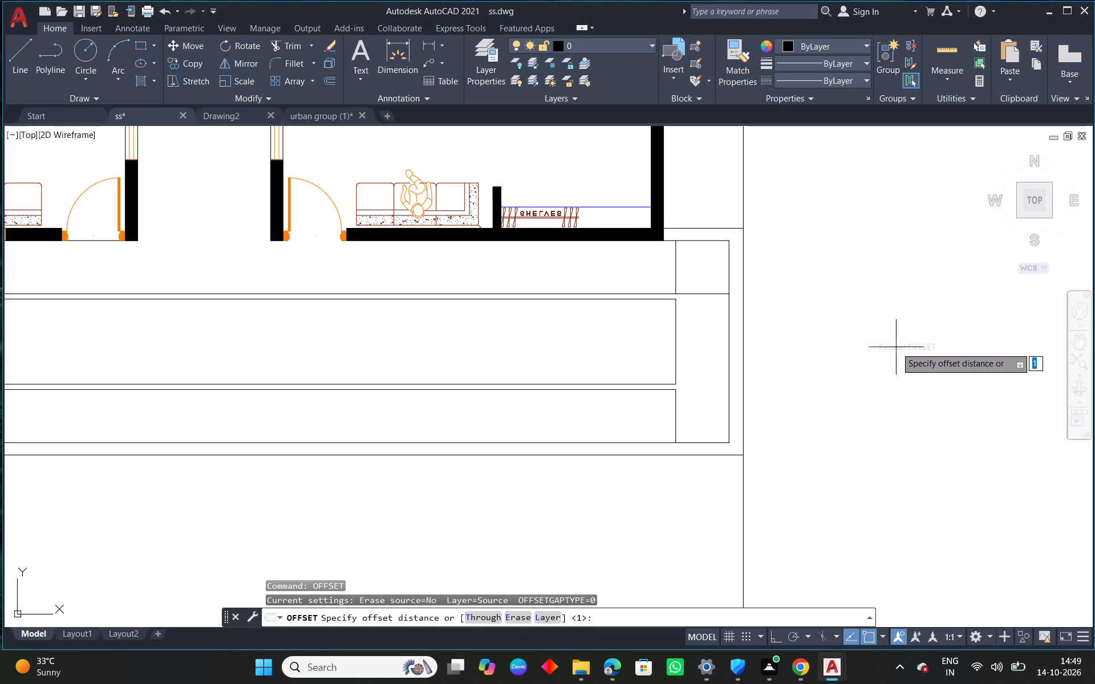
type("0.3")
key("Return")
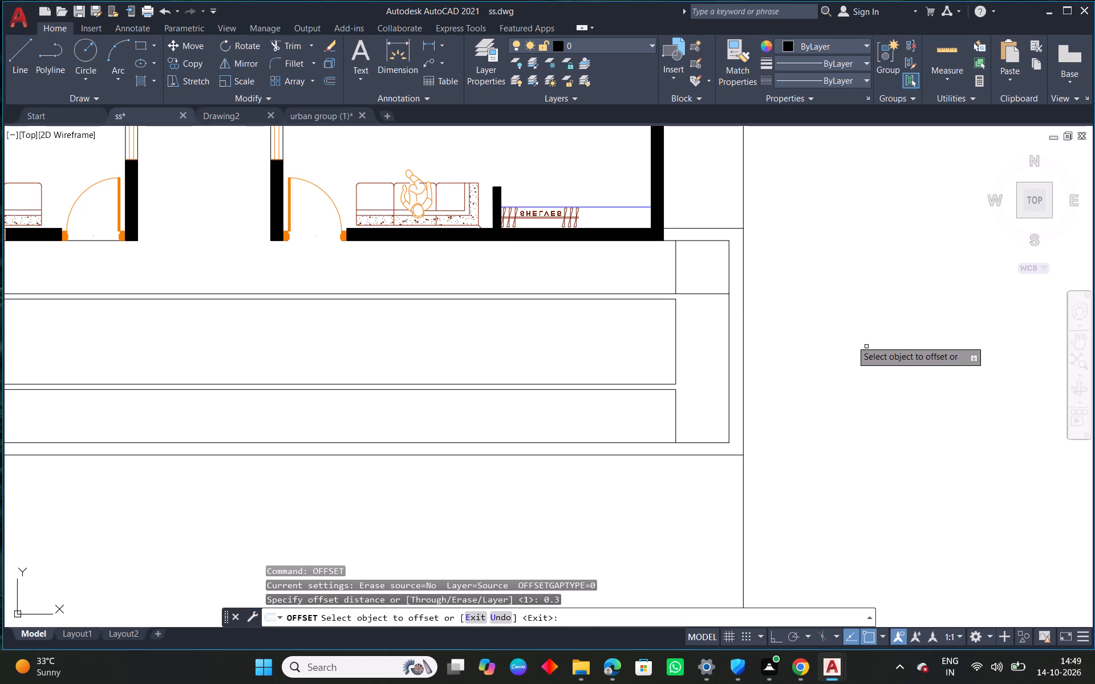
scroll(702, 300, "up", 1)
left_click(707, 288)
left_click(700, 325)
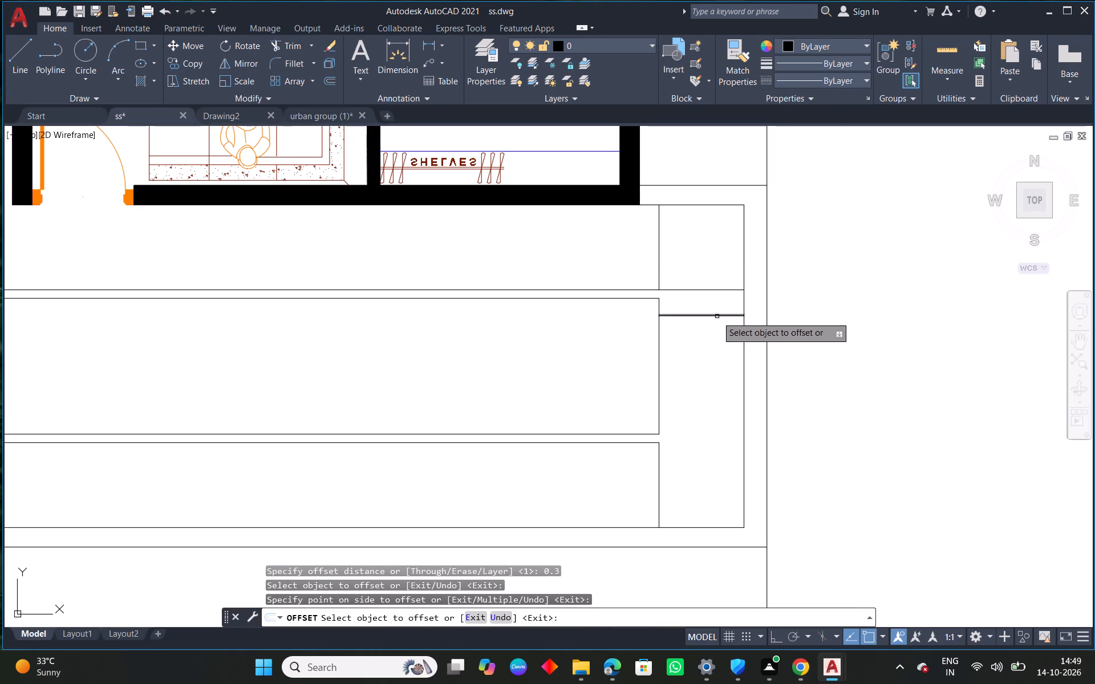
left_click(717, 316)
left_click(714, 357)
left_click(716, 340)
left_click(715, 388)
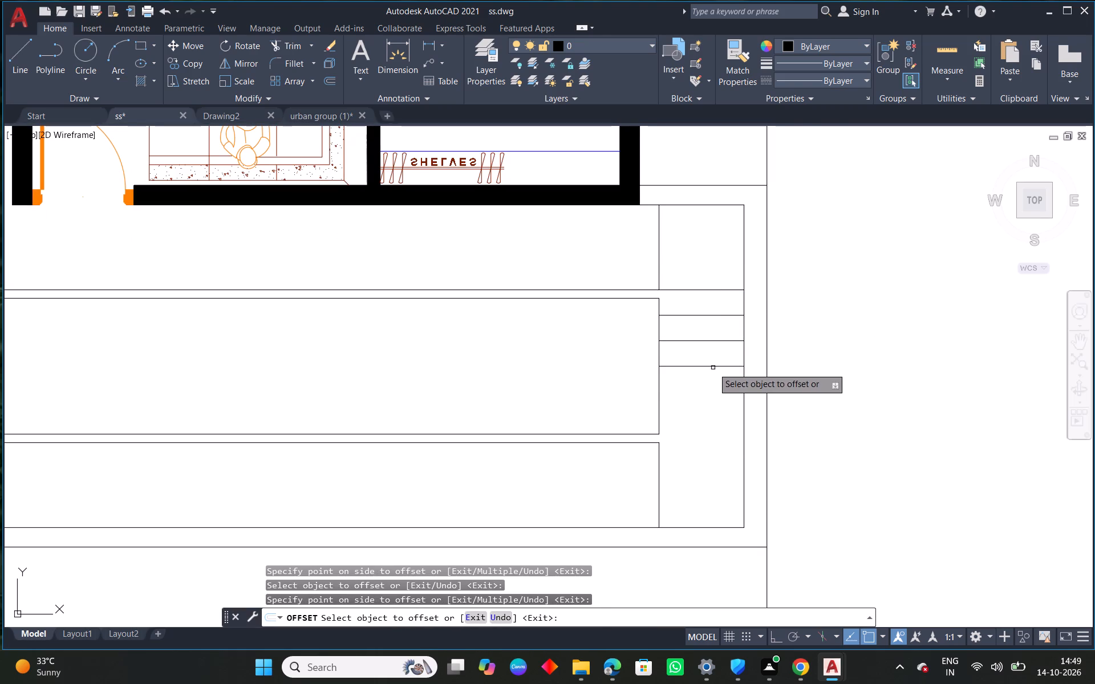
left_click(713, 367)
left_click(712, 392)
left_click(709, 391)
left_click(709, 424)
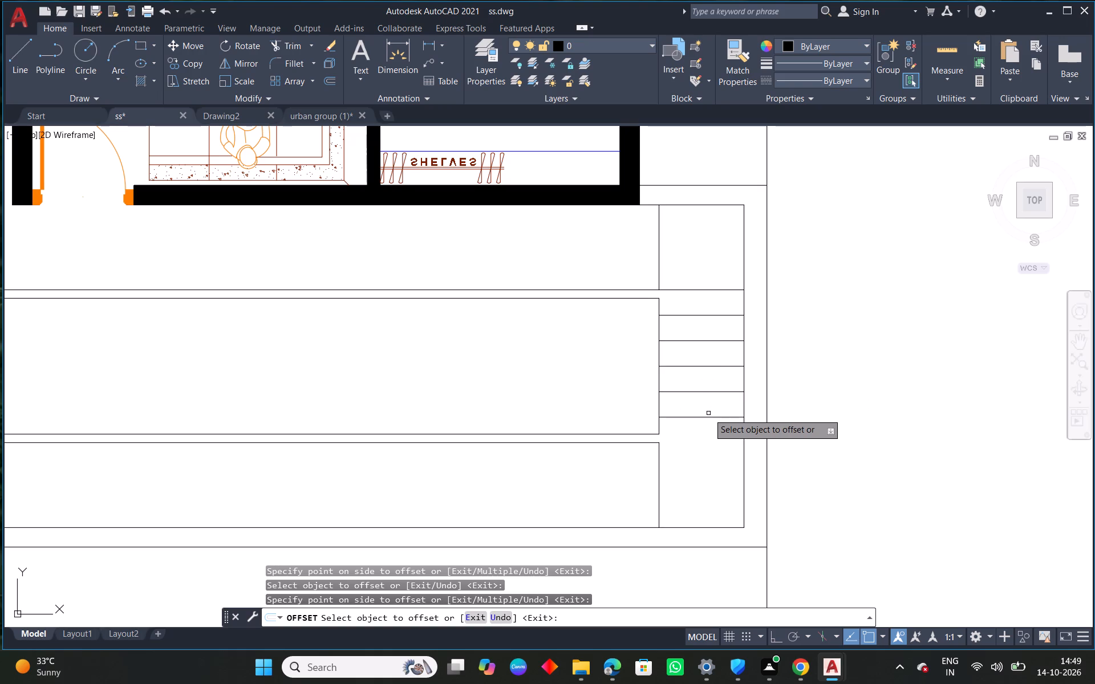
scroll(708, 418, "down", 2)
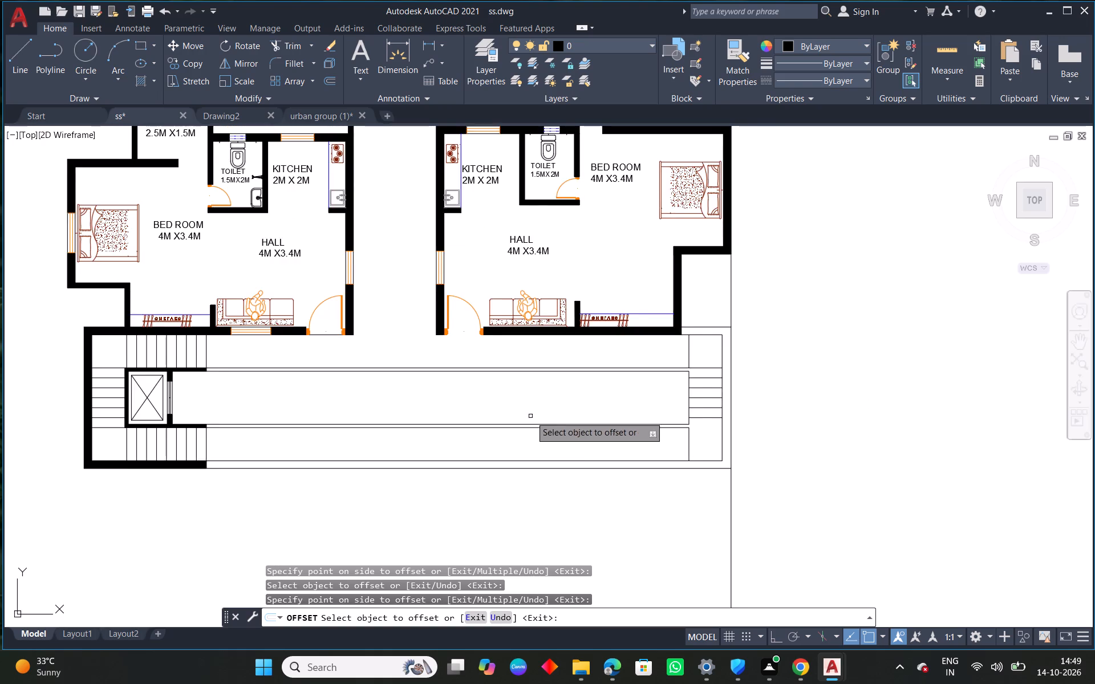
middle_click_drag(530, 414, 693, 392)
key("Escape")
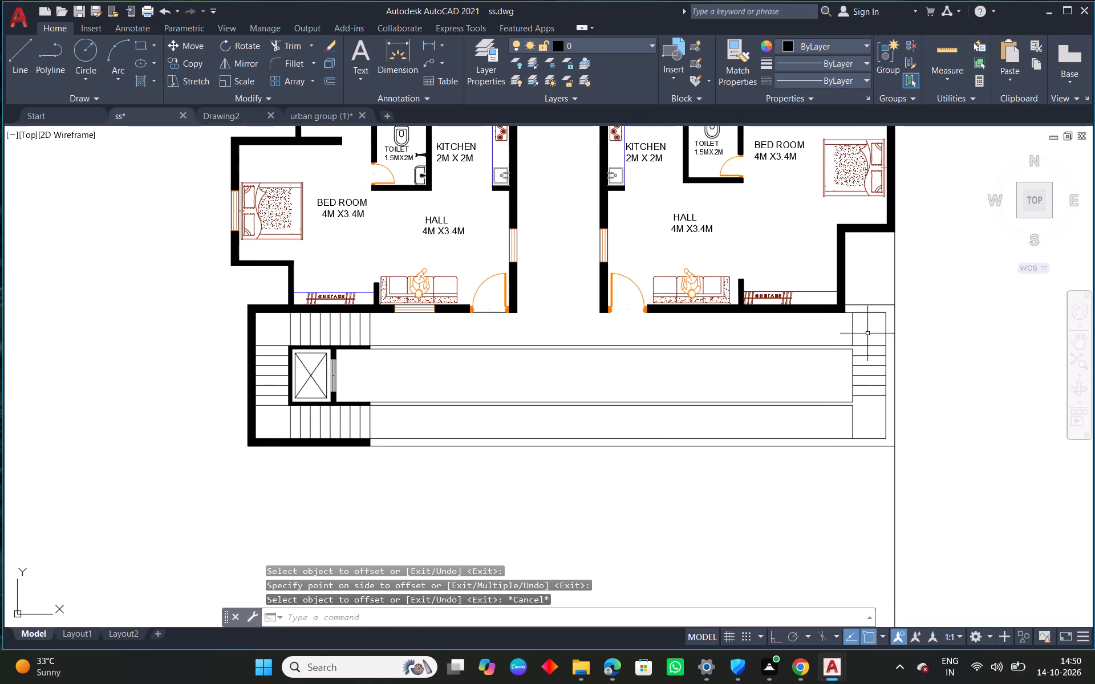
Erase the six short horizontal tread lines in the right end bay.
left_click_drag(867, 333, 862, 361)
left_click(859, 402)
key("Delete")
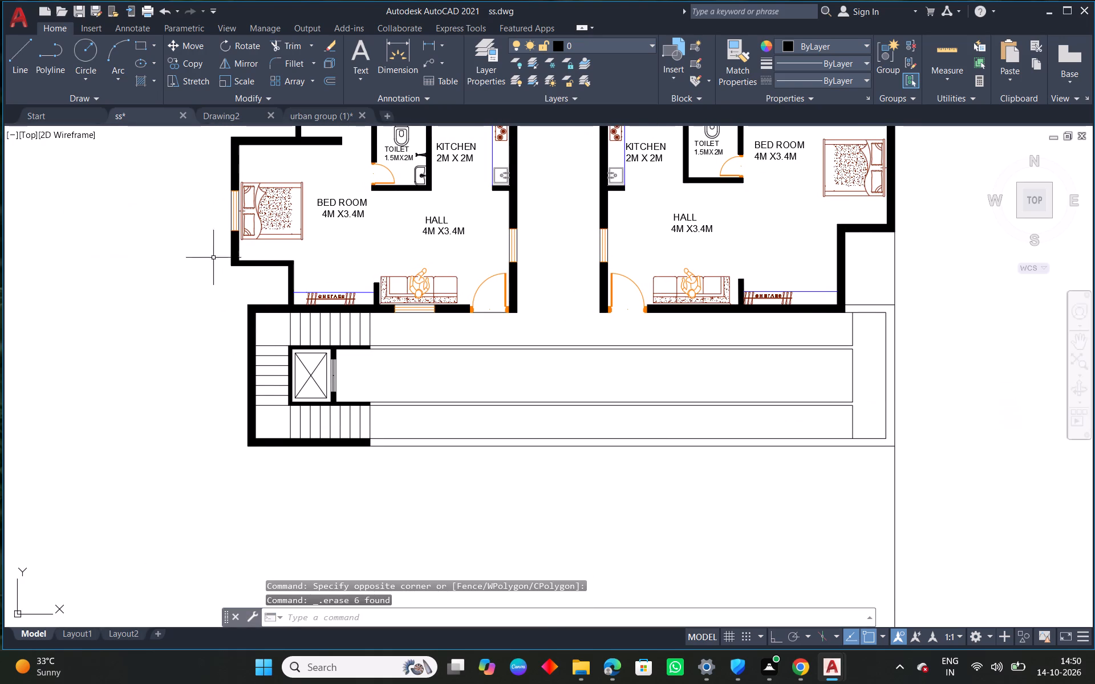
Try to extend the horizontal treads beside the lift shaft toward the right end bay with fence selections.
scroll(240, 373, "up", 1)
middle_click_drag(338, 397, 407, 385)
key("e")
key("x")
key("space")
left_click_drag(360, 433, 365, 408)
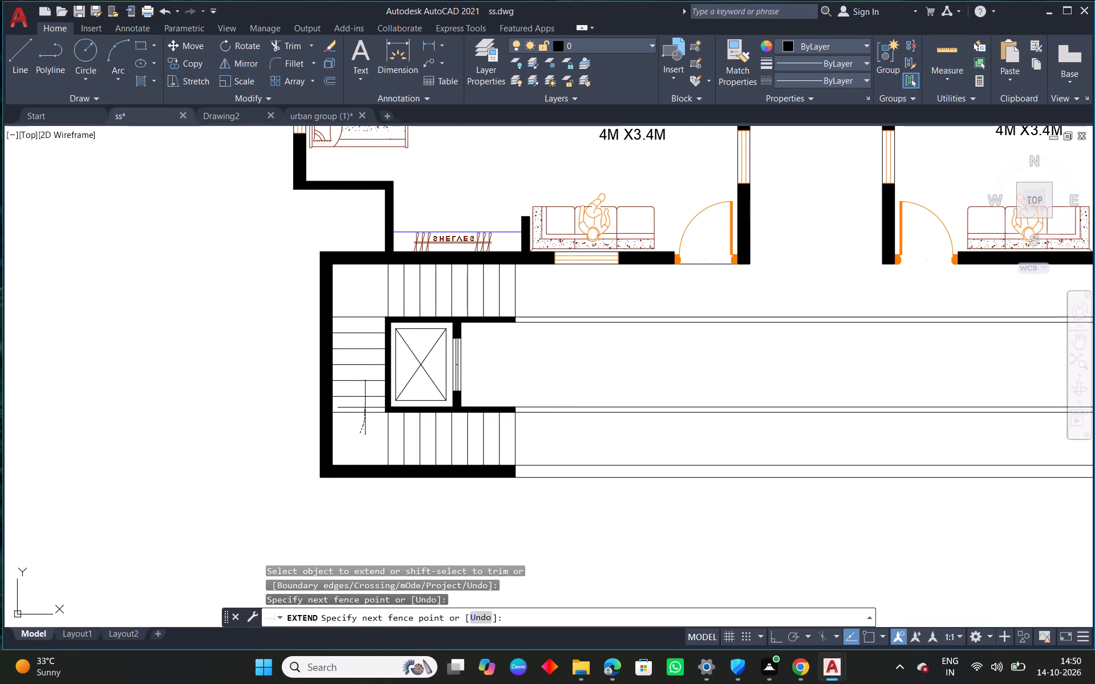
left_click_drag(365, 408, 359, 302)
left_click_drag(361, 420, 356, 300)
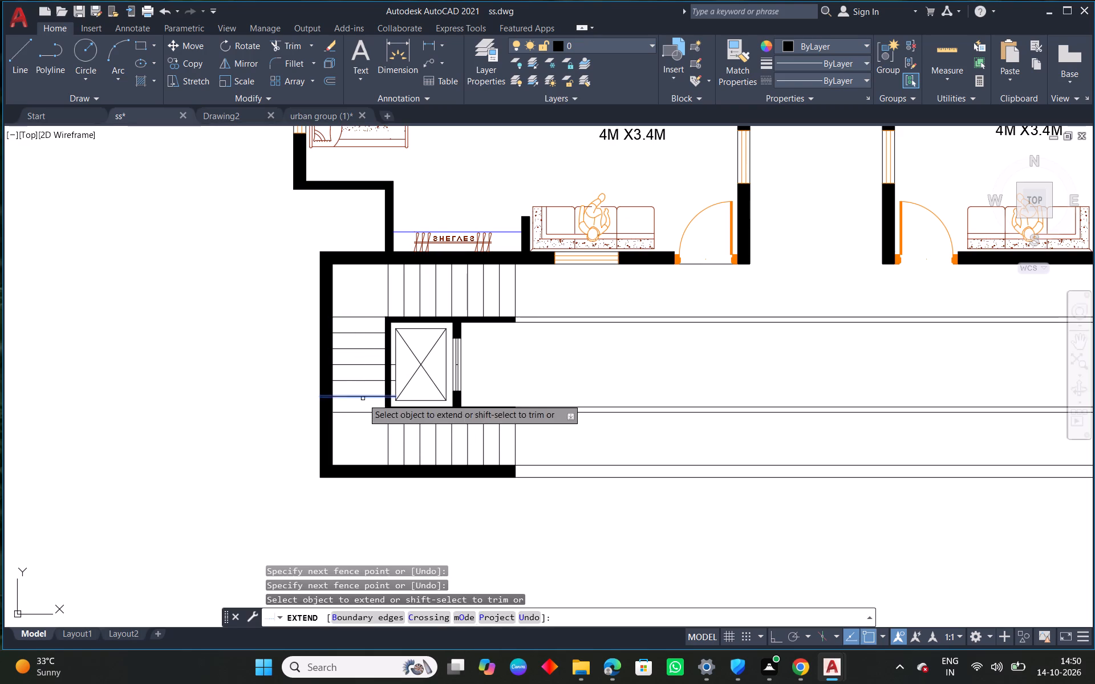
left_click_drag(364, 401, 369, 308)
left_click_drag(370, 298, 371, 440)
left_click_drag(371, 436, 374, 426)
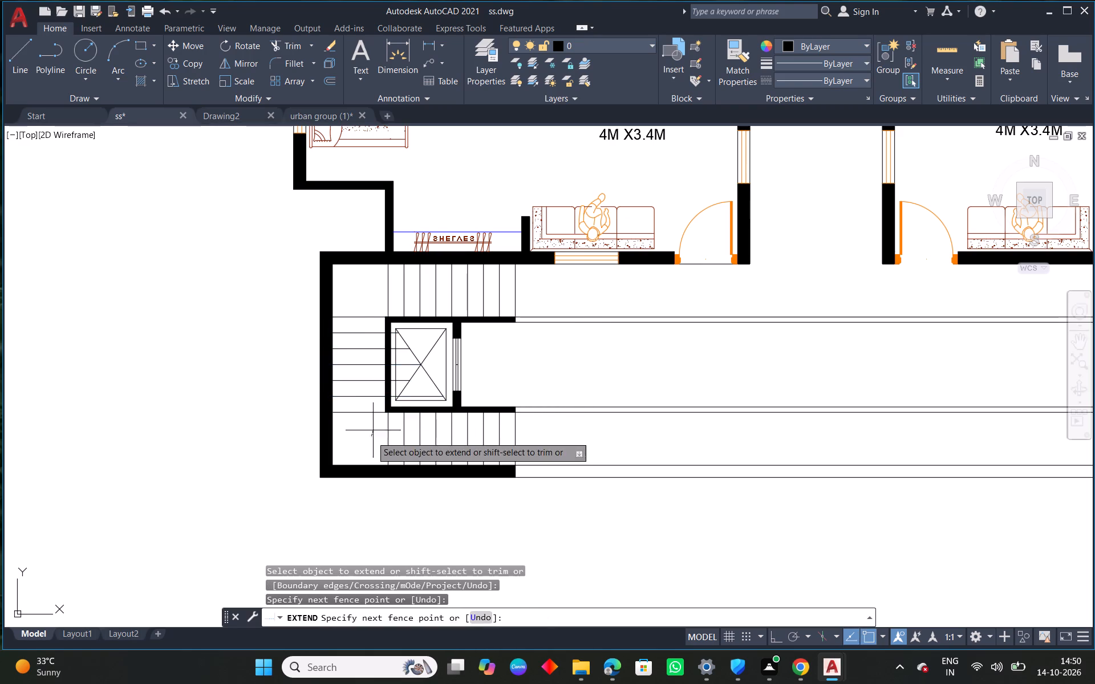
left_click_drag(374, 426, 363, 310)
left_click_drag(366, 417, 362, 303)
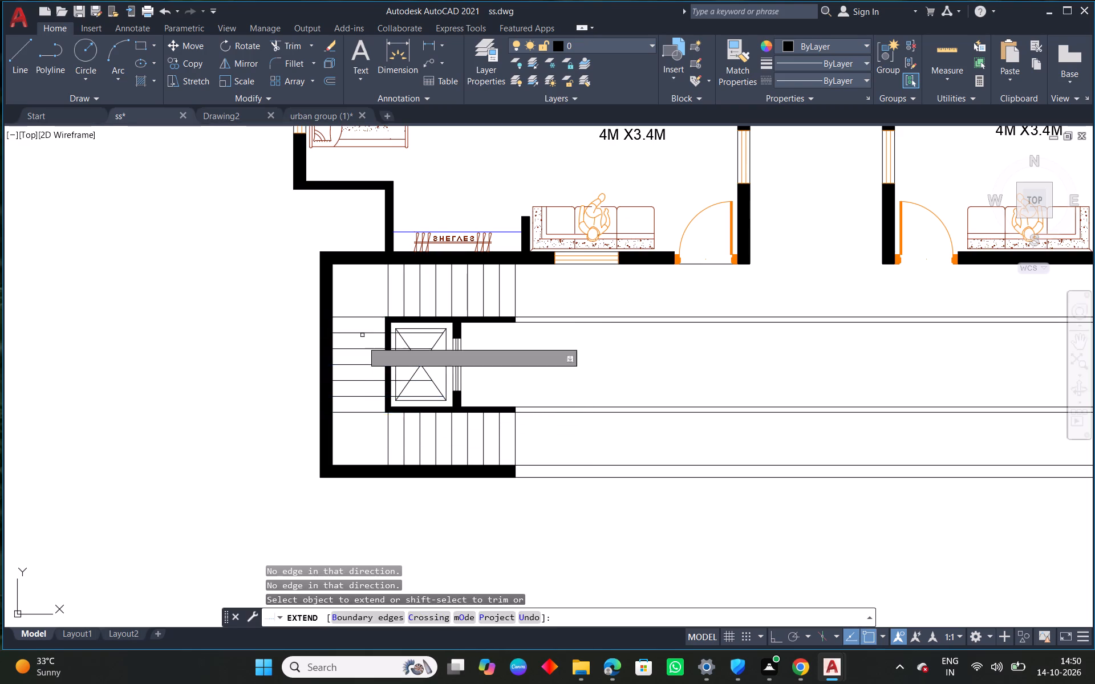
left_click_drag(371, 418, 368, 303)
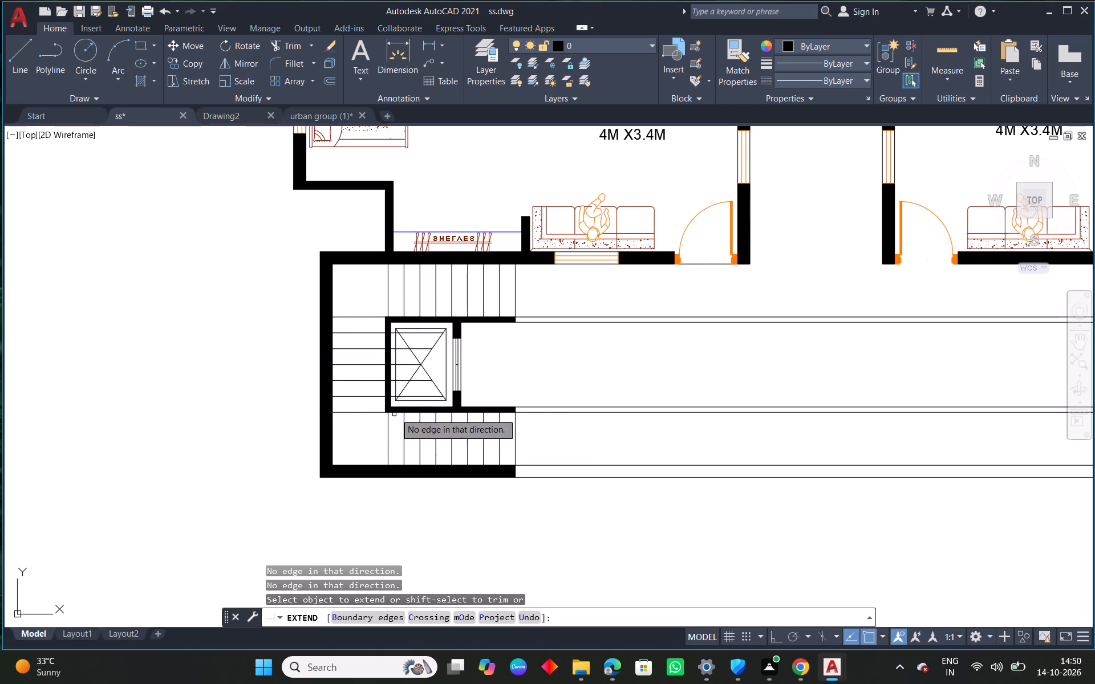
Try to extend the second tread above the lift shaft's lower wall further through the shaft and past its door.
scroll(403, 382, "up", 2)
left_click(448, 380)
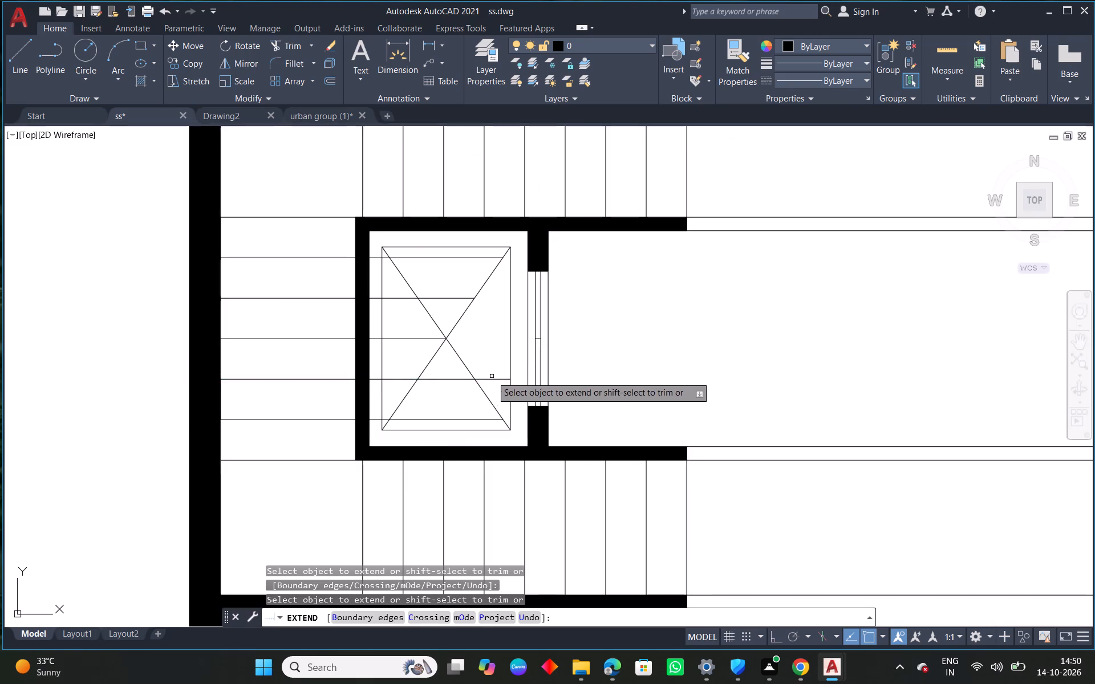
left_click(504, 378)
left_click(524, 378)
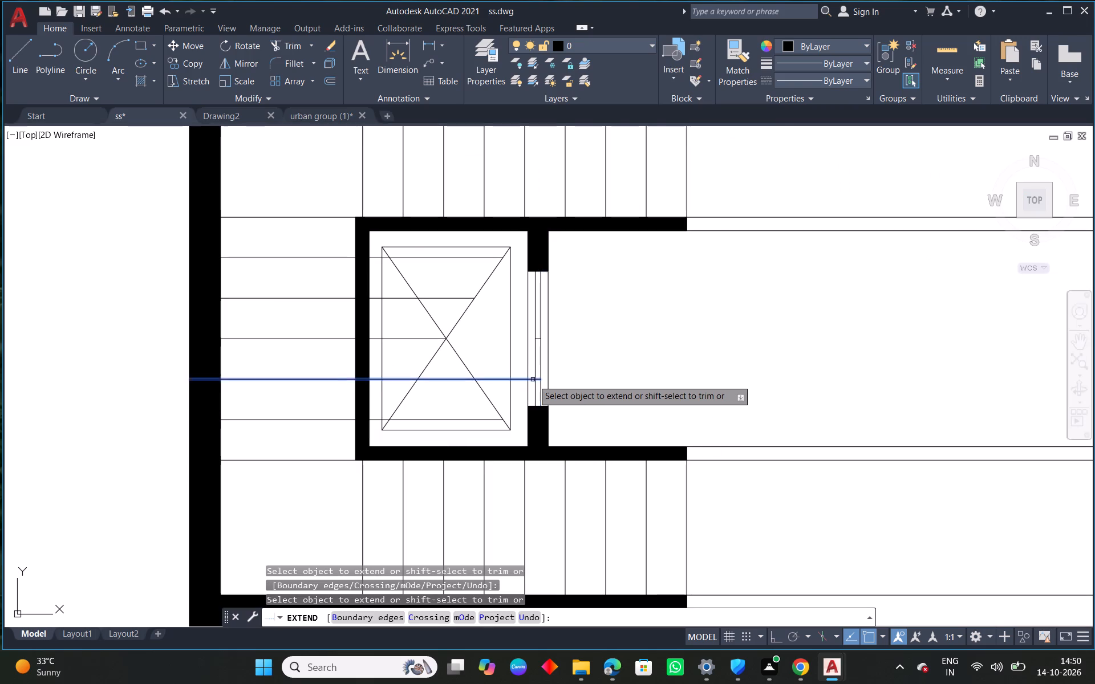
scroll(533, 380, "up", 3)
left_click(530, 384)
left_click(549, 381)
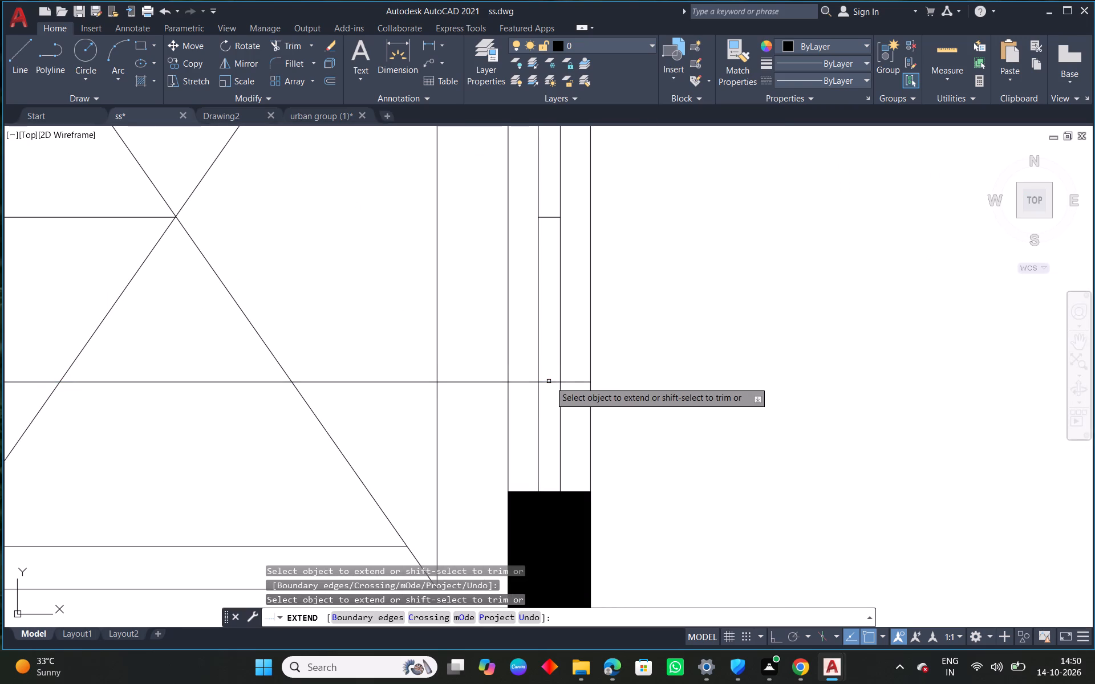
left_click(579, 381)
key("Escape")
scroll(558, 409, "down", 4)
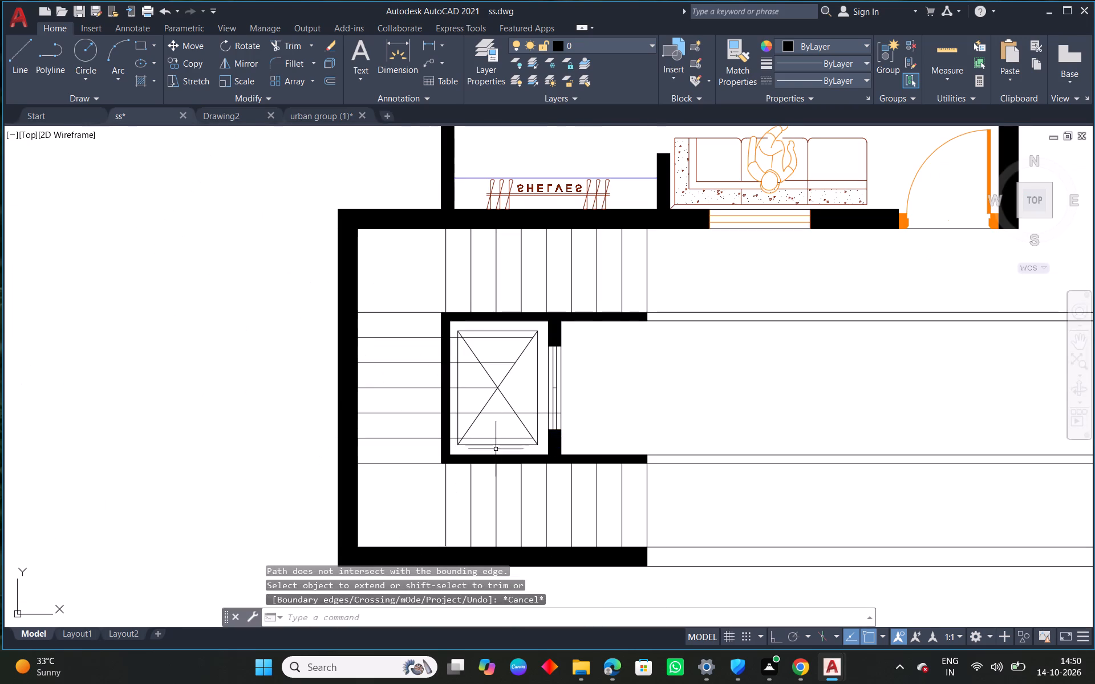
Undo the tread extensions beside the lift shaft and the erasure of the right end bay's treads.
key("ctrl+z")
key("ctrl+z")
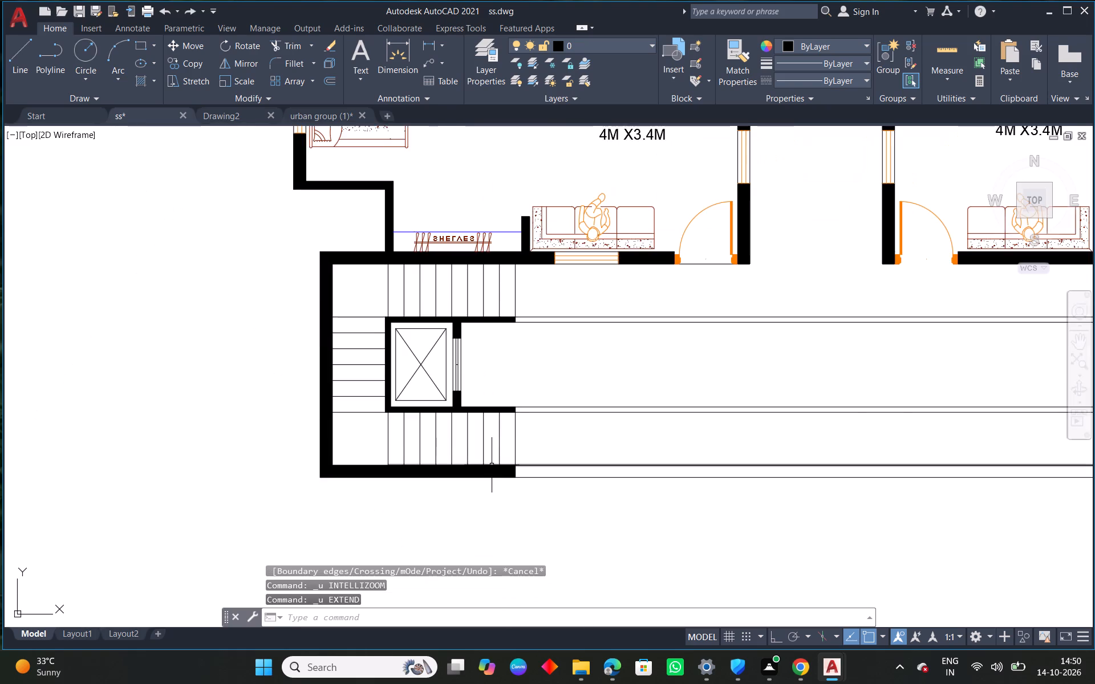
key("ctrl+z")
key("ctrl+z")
Erase the four long horizontal lines running from the lift shaft's upper and lower walls to the right end bay.
middle_click_drag(667, 443, 570, 404)
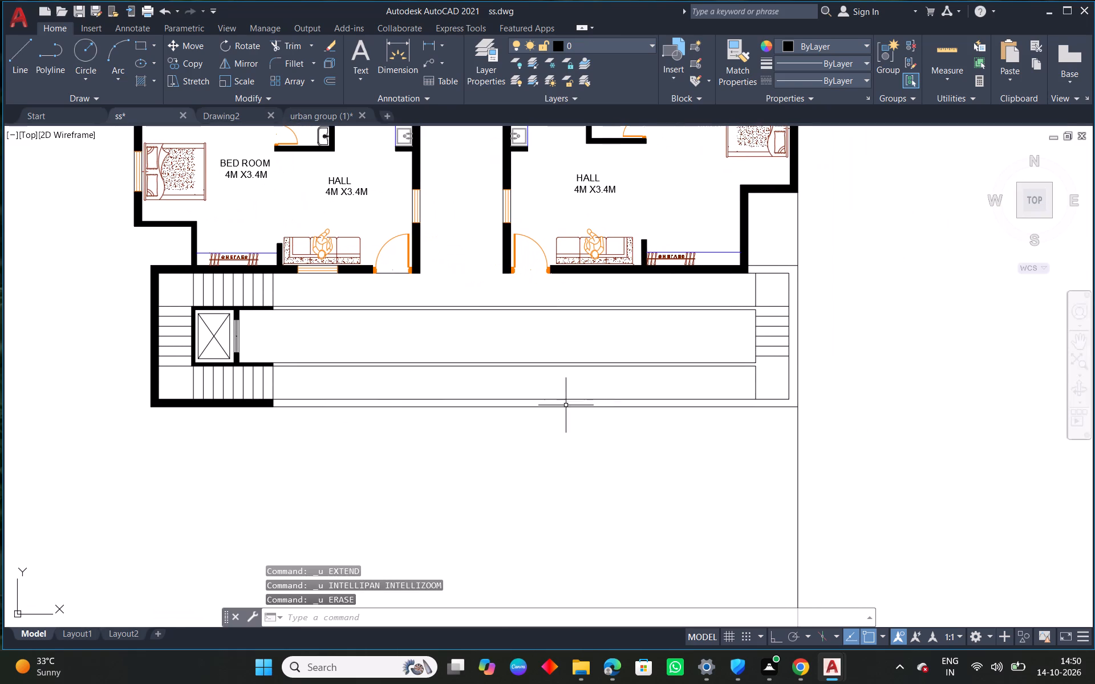
scroll(257, 385, "up", 2)
scroll(266, 389, "down", 1)
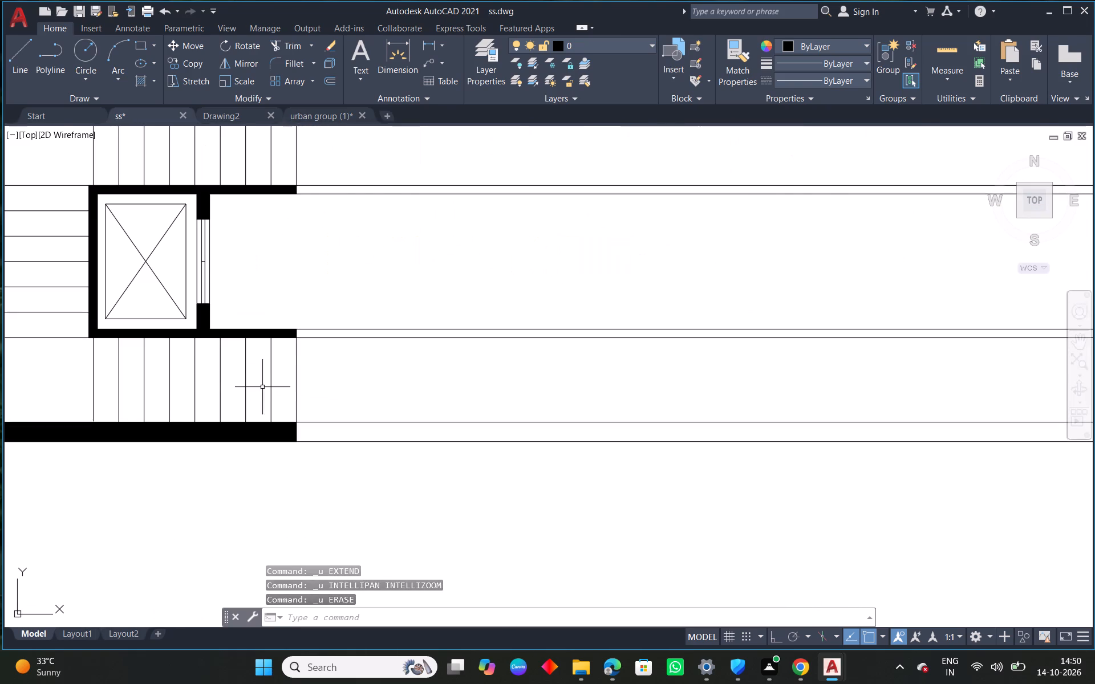
middle_click_drag(659, 410, 622, 412)
left_click_drag(588, 399, 583, 364)
left_click(573, 339)
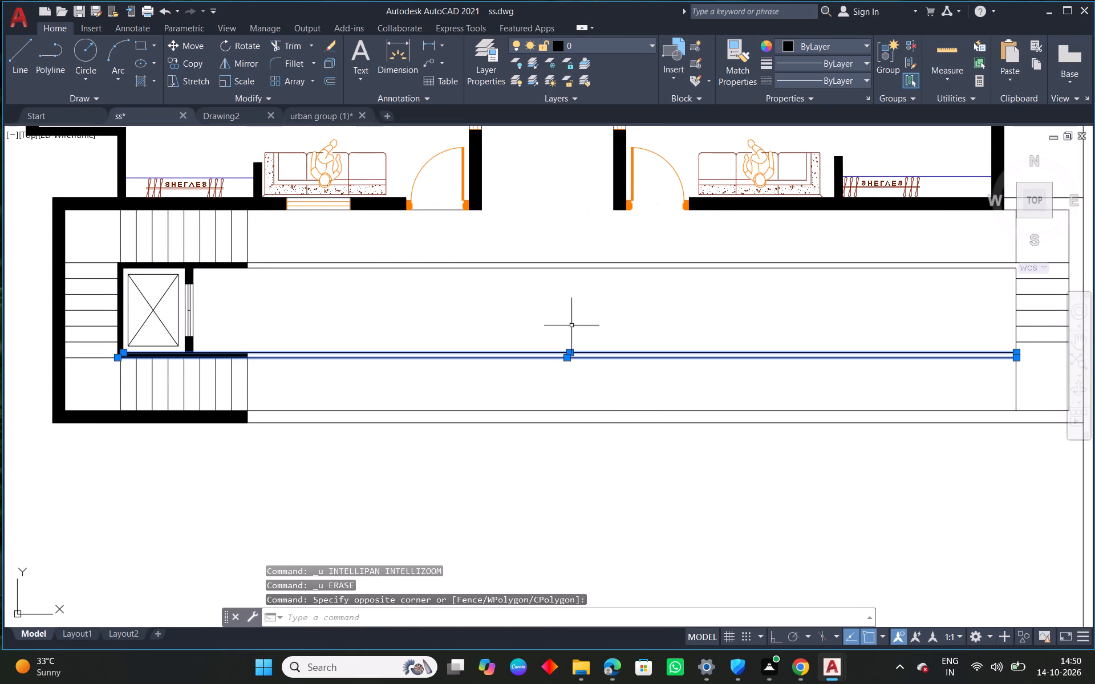
left_click_drag(571, 322, 563, 252)
left_click(557, 234)
key("Delete")
Erase the six short horizontal tread lines in the right end bay.
middle_click_drag(845, 310, 568, 315)
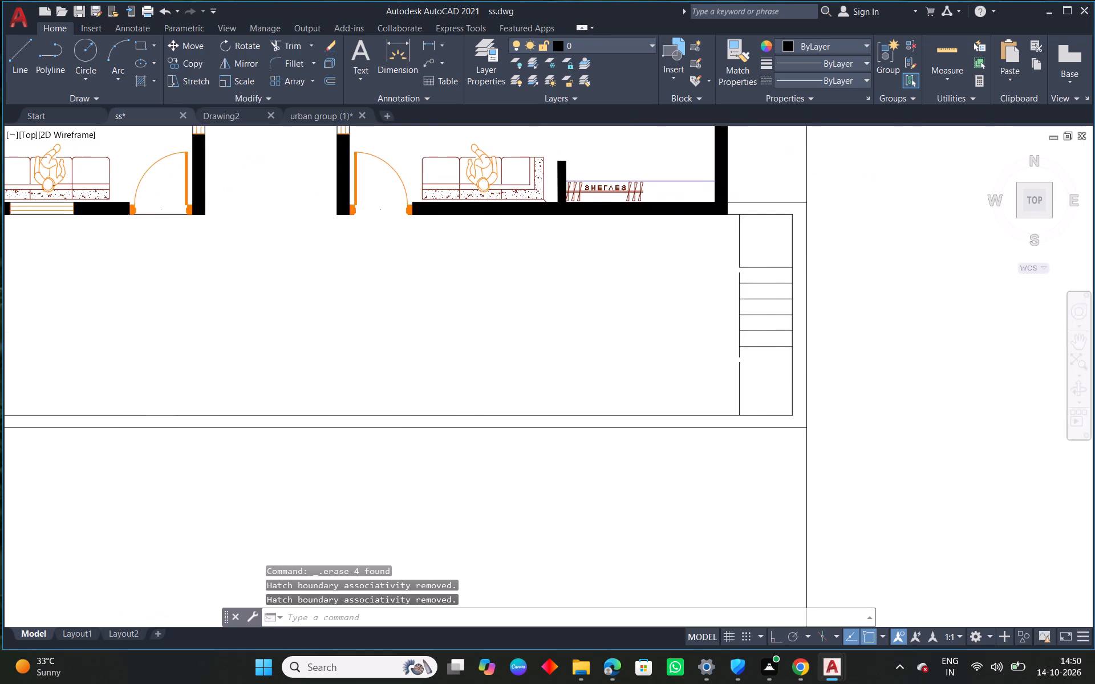
scroll(773, 315, "up", 1)
left_click_drag(764, 412, 764, 374)
left_click(745, 207)
scroll(690, 291, "down", 3)
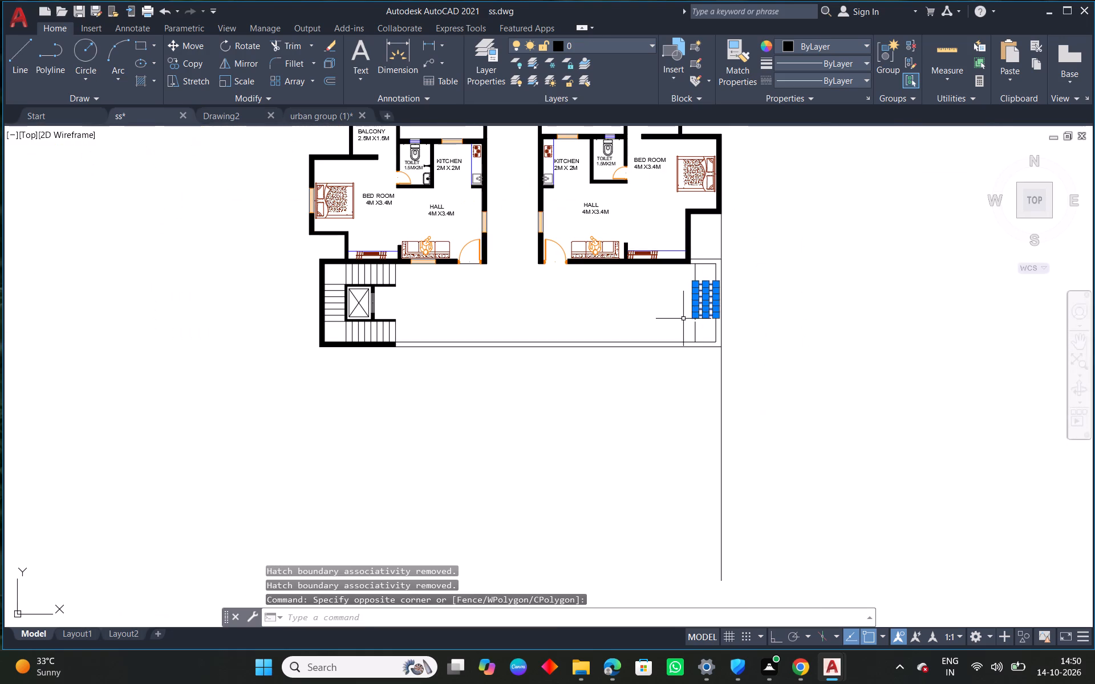
key("Delete")
With Ortho on, draw a horizontal polyline from the lift shaft's lower-left outer corner to the end bay's outer vertical line.
scroll(364, 351, "up", 2)
middle_click_drag(502, 279, 557, 298)
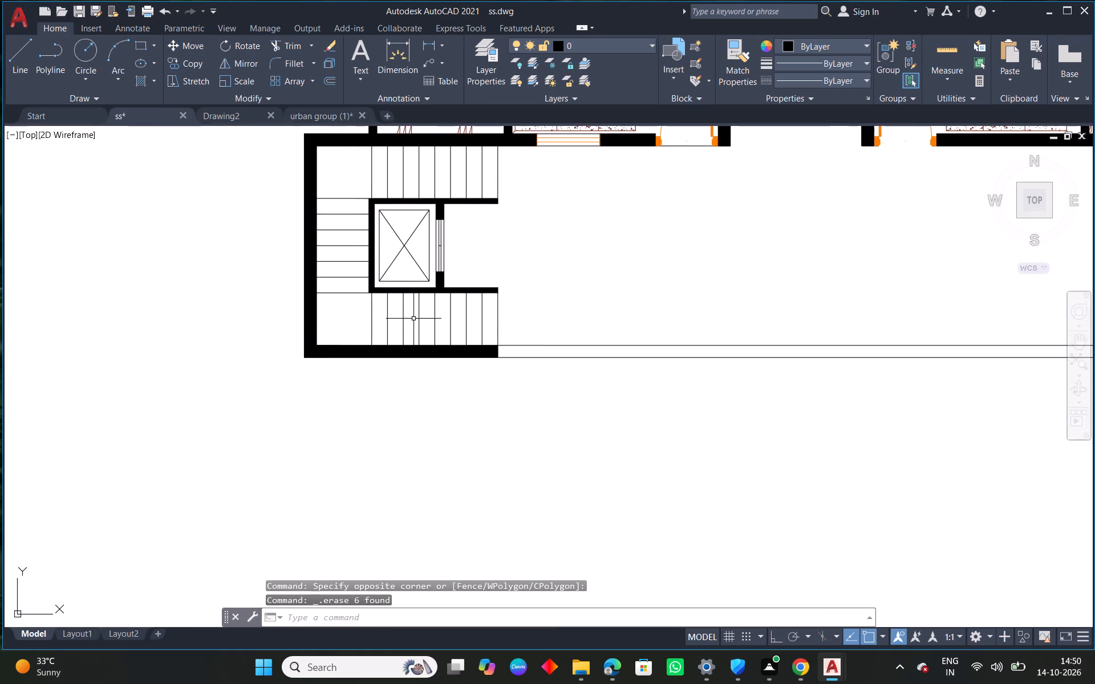
scroll(367, 313, "up", 2)
key("p")
type("L")
key("space")
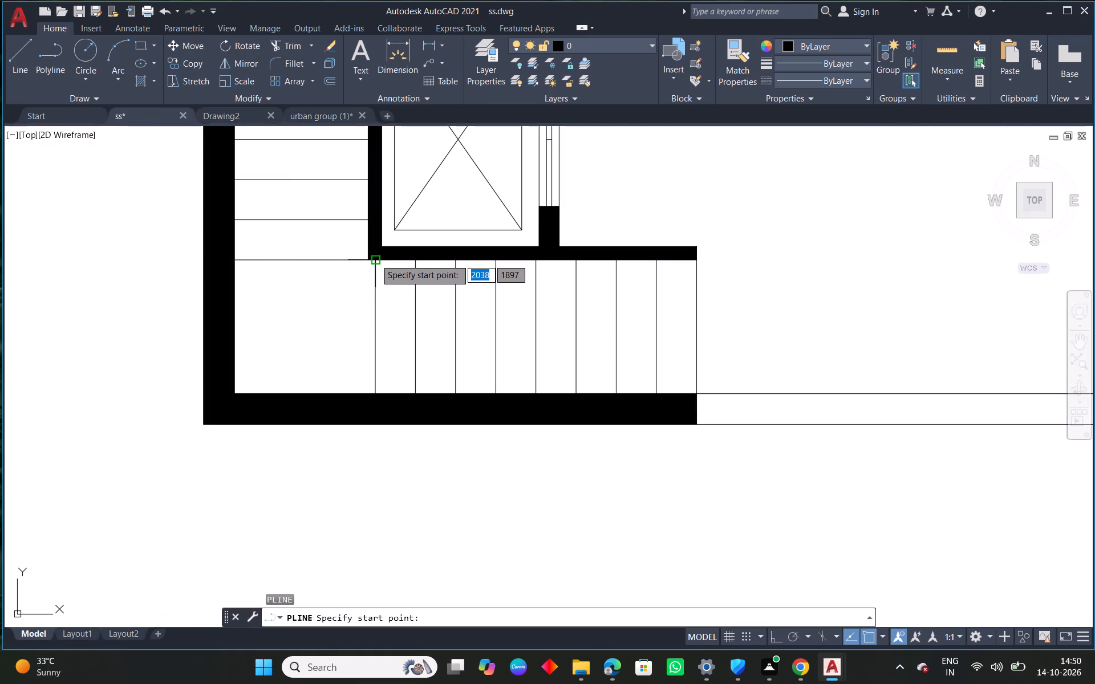
left_click(368, 259)
scroll(732, 247, "down", 4)
middle_click_drag(936, 271, 366, 368)
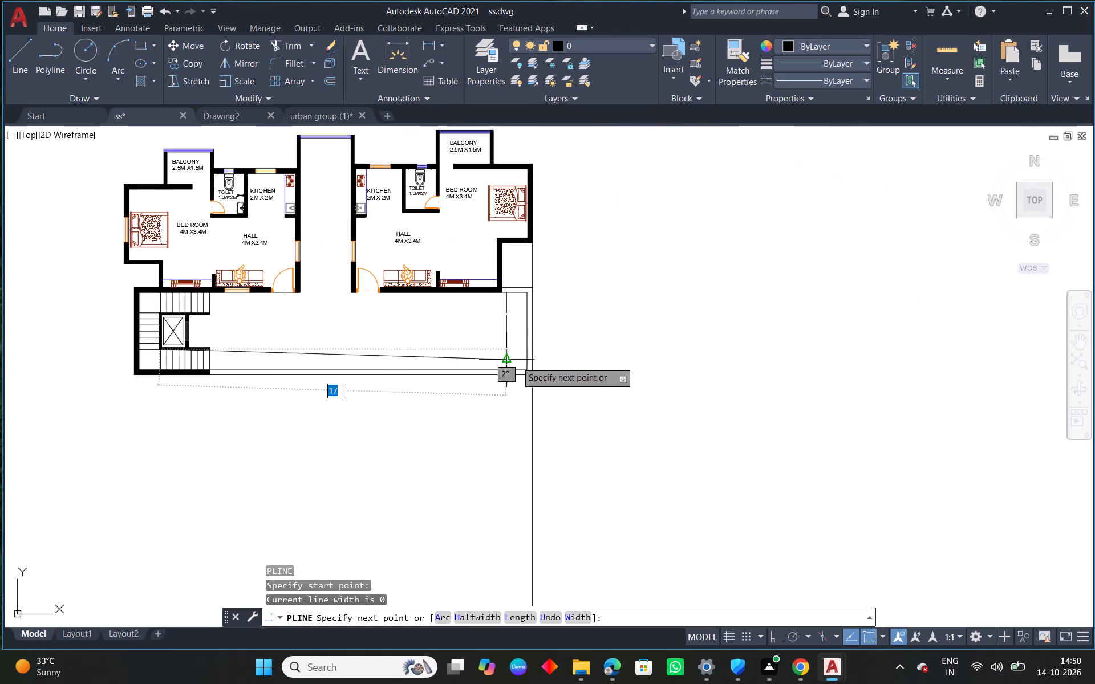
left_click(773, 641)
scroll(524, 362, "up", 3)
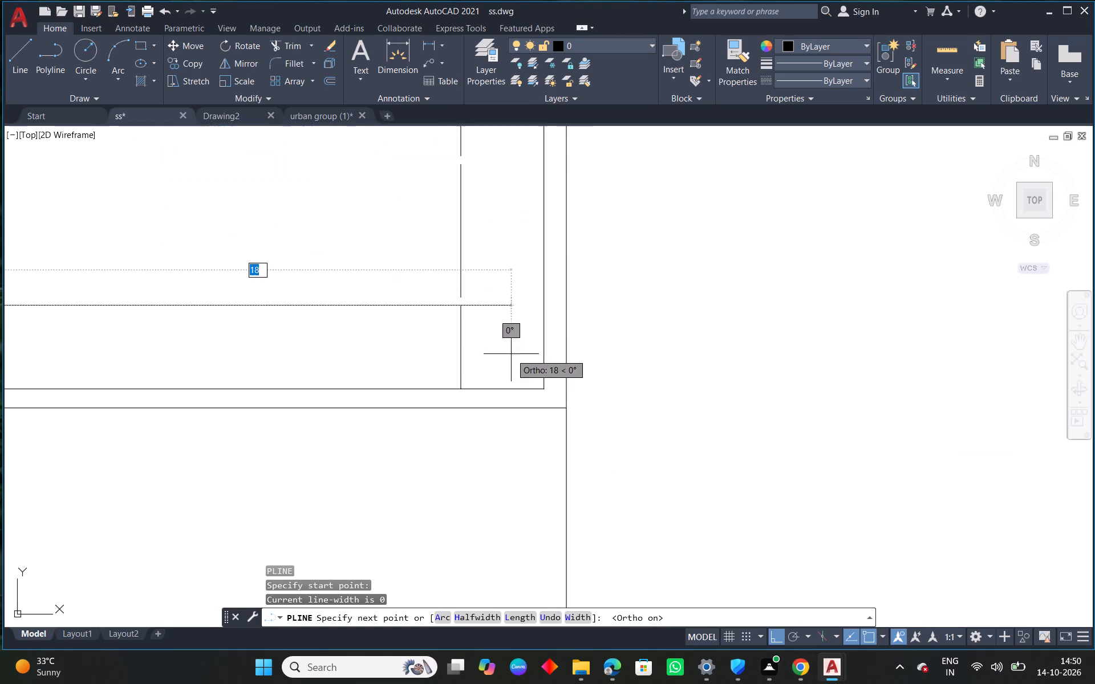
left_click(545, 307)
key("Escape")
Draw a horizontal polyline from the first tread above the lift shaft's lower corner to the end bay's outer vertical line.
scroll(527, 332, "down", 3)
middle_click_drag(394, 365, 584, 354)
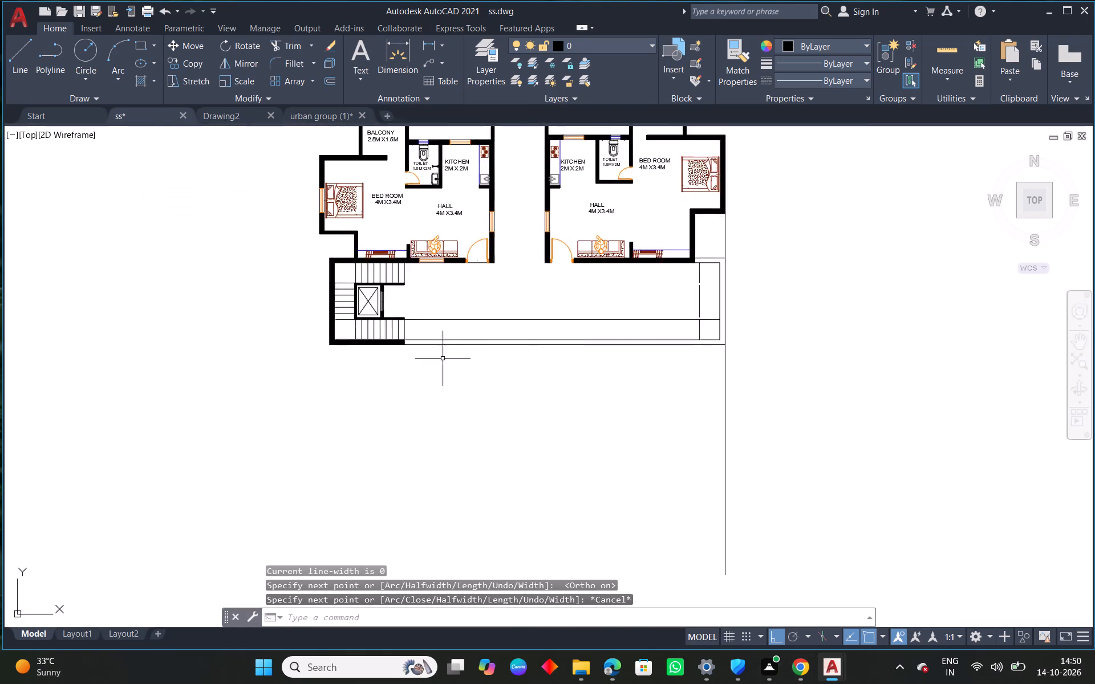
scroll(388, 343, "up", 2)
right_click(474, 210)
left_click(536, 219)
scroll(311, 264, "up", 1)
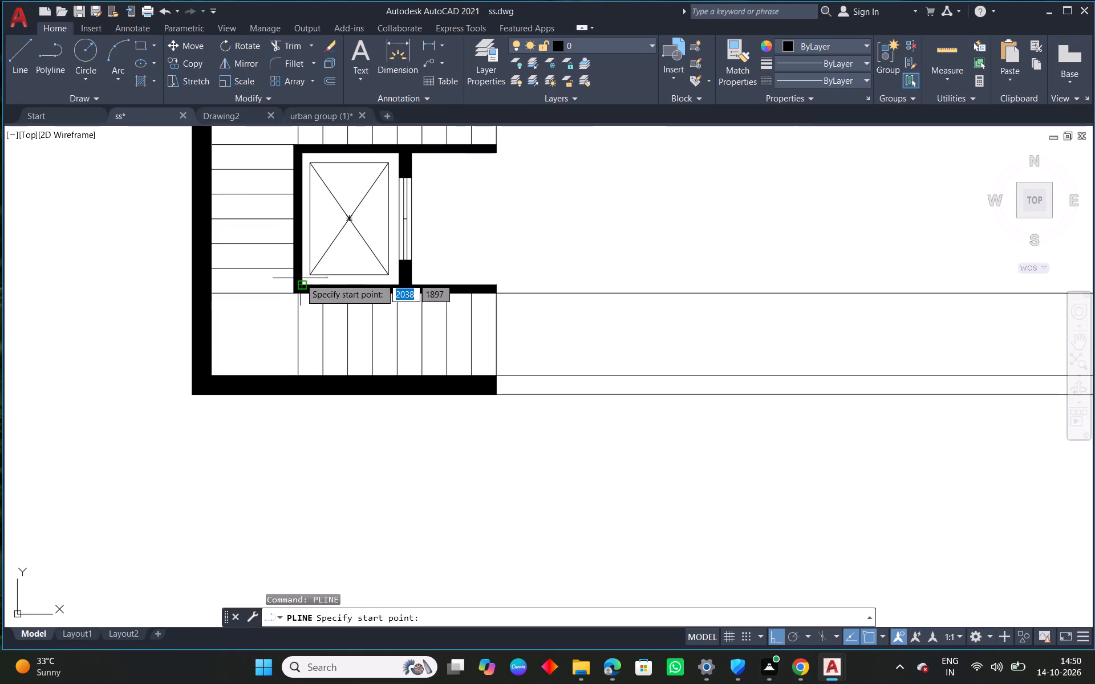
left_click(294, 266)
scroll(694, 264, "down", 1)
middle_click_drag(748, 269, 148, 315)
scroll(150, 313, "down", 1)
scroll(553, 304, "up", 1)
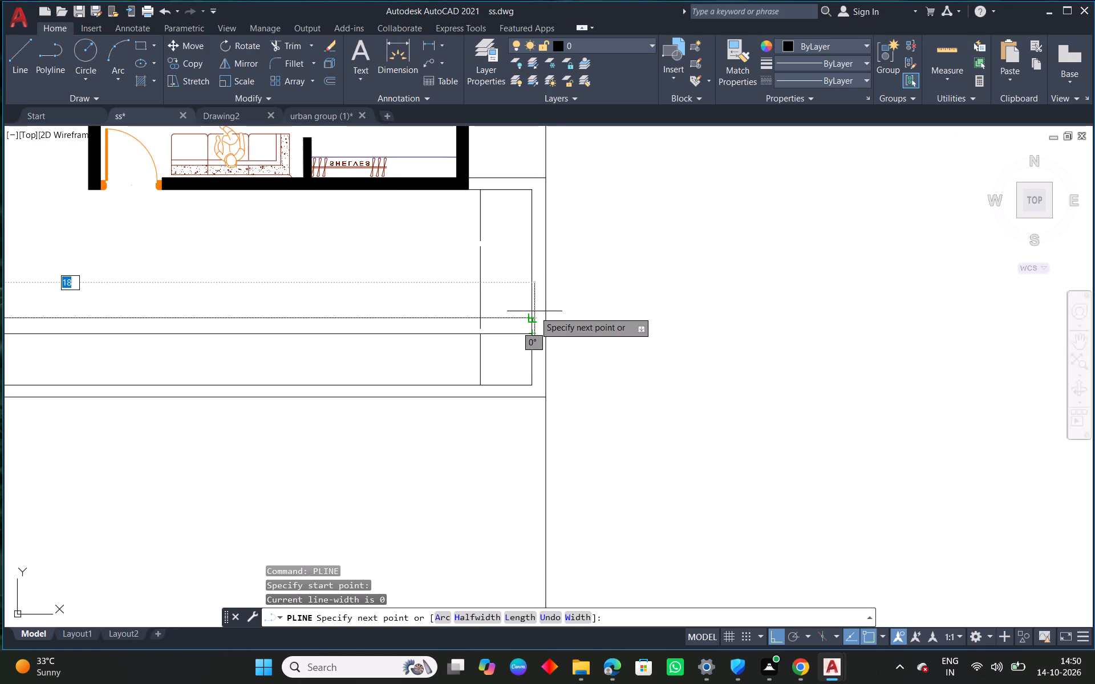
left_click(532, 315)
key("Escape")
Draw a horizontal polyline from the second tread above the lift shaft's lower-left corner to the end bay's outer vertical line.
scroll(506, 335, "down", 3)
scroll(228, 341, "up", 3)
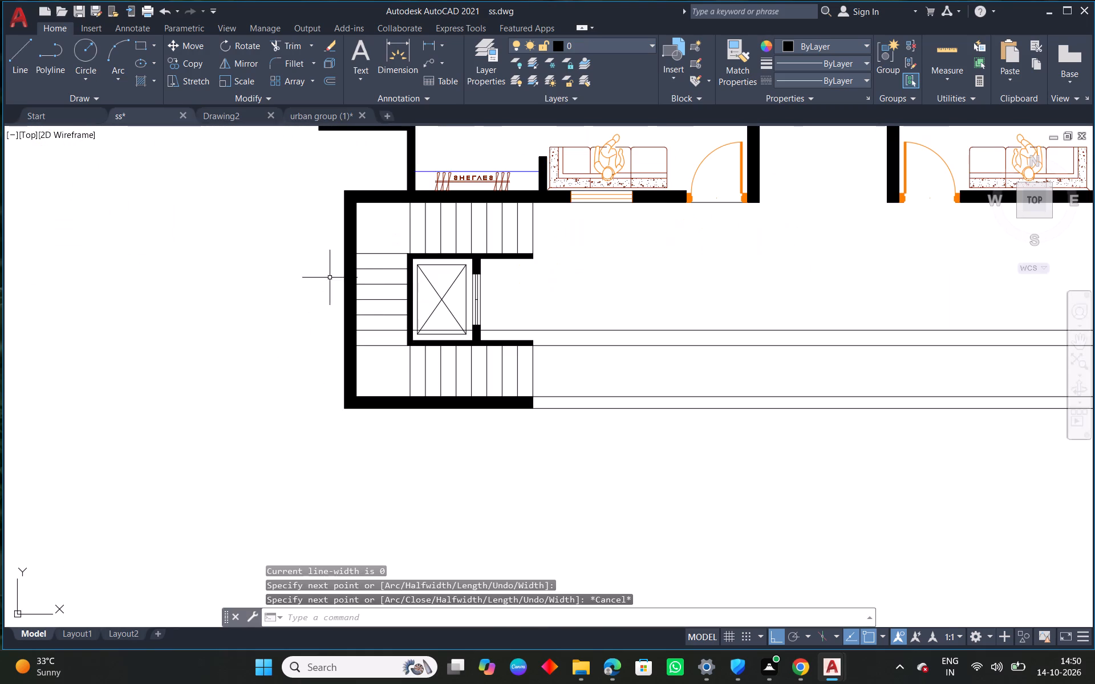
right_click(266, 259)
left_click(317, 270)
scroll(398, 327, "up", 2)
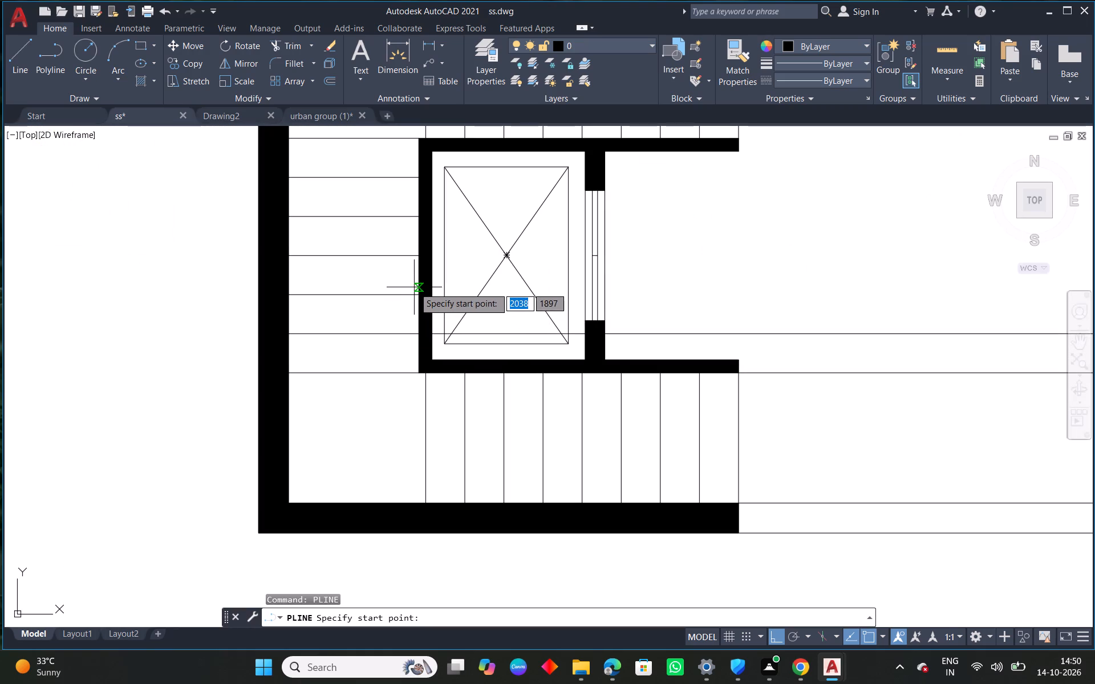
left_click(419, 294)
scroll(600, 321, "down", 3)
middle_click_drag(668, 321, 238, 362)
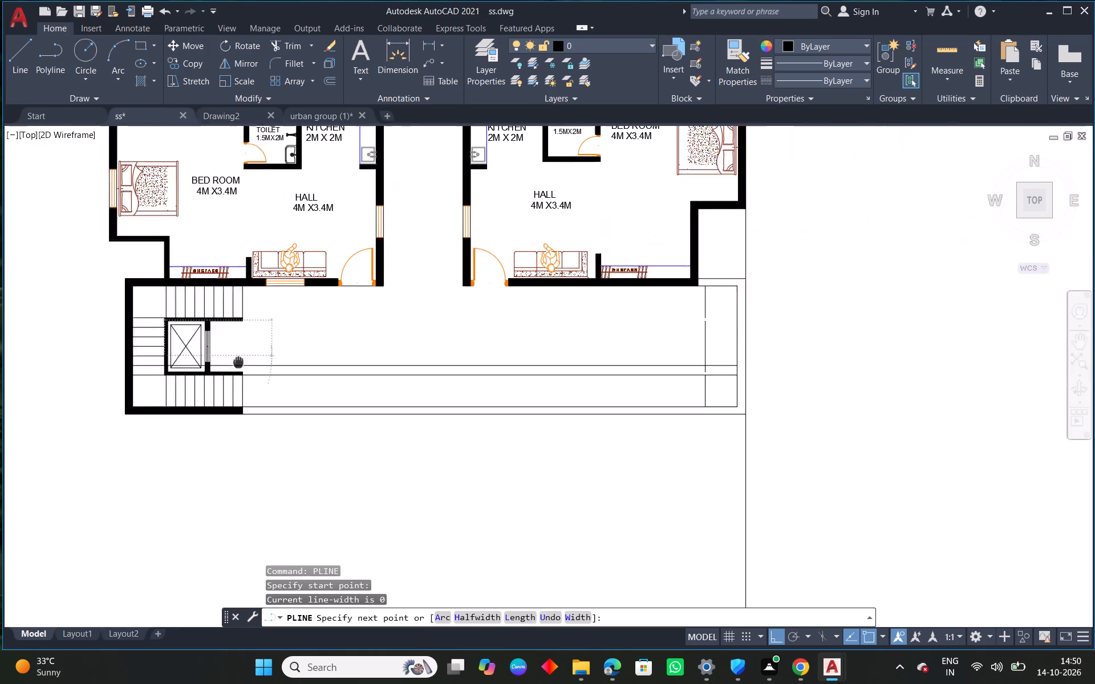
middle_click_drag(238, 362, 2, 378)
scroll(469, 365, "up", 3)
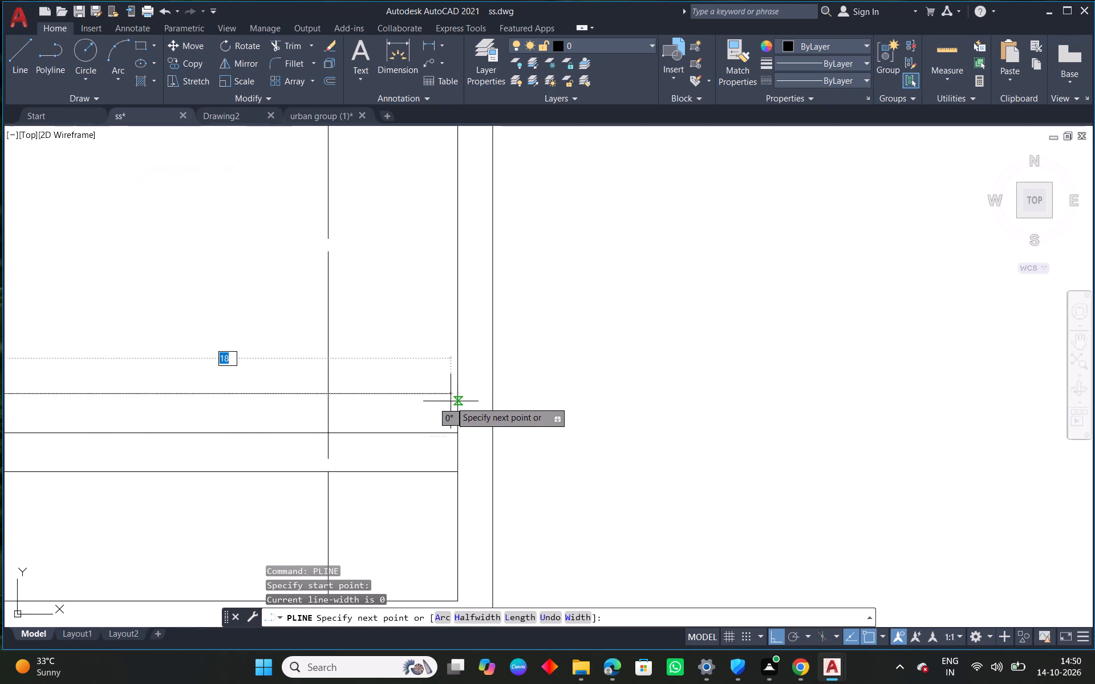
left_click(459, 395)
scroll(416, 401, "down", 3)
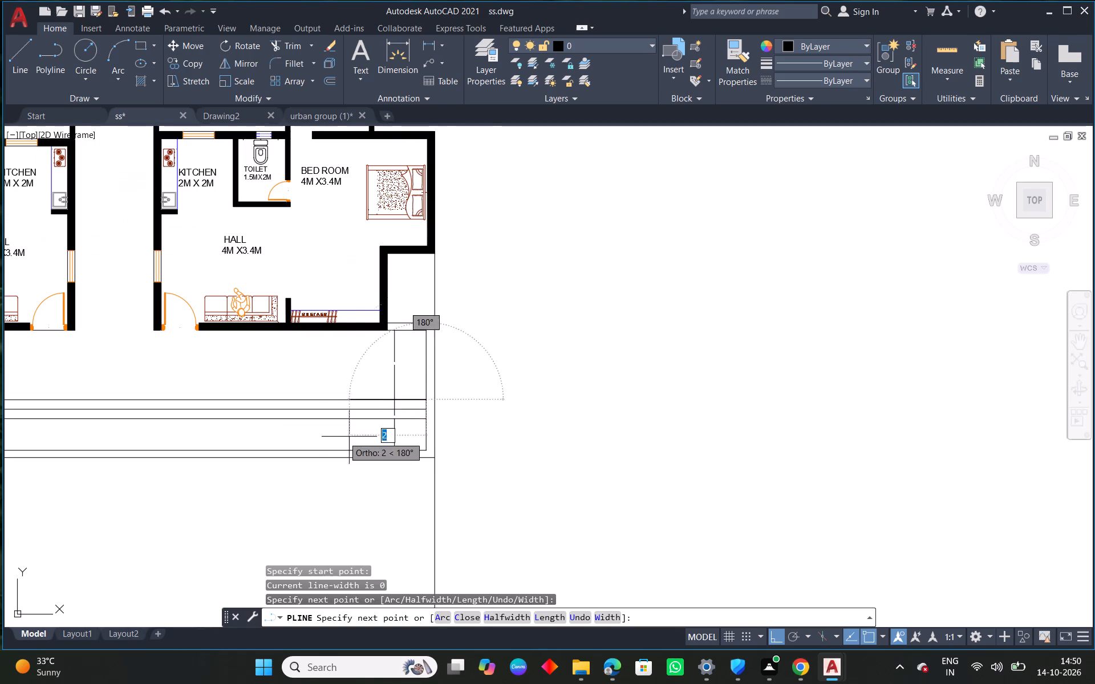
right_click(328, 416)
left_click(396, 182)
Draw a horizontal polyline from the third tread above the lift shaft's lower-left corner to the end bay's outer vertical line.
scroll(390, 413, "down", 2)
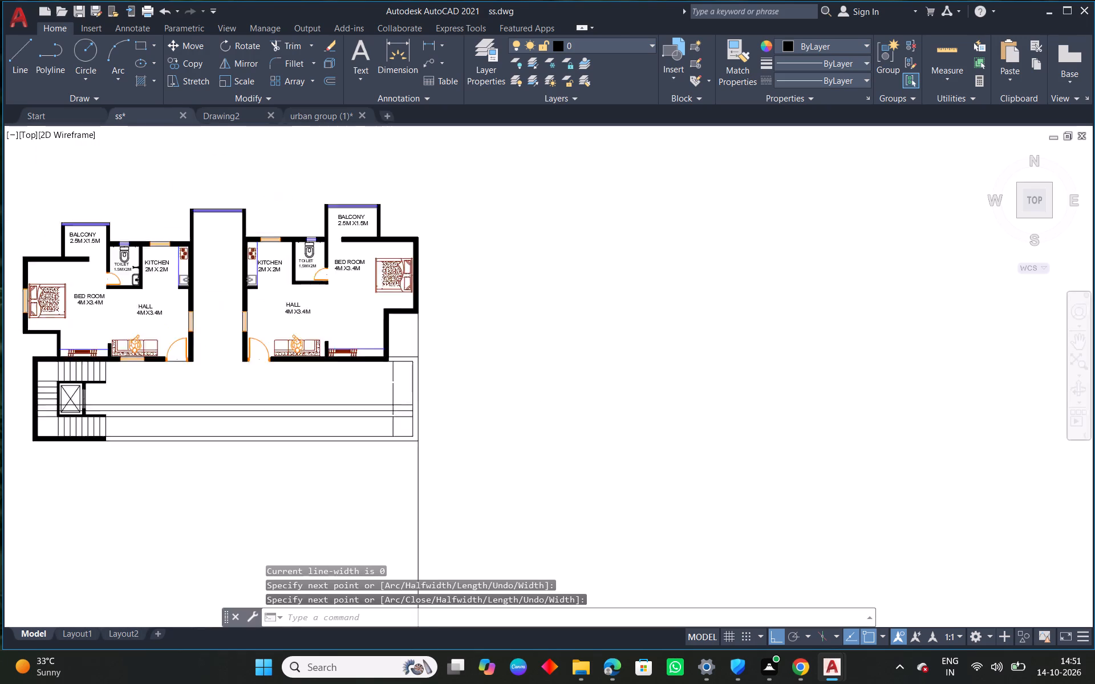
scroll(392, 422, "down", 2)
scroll(287, 433, "up", 2)
scroll(362, 398, "up", 3)
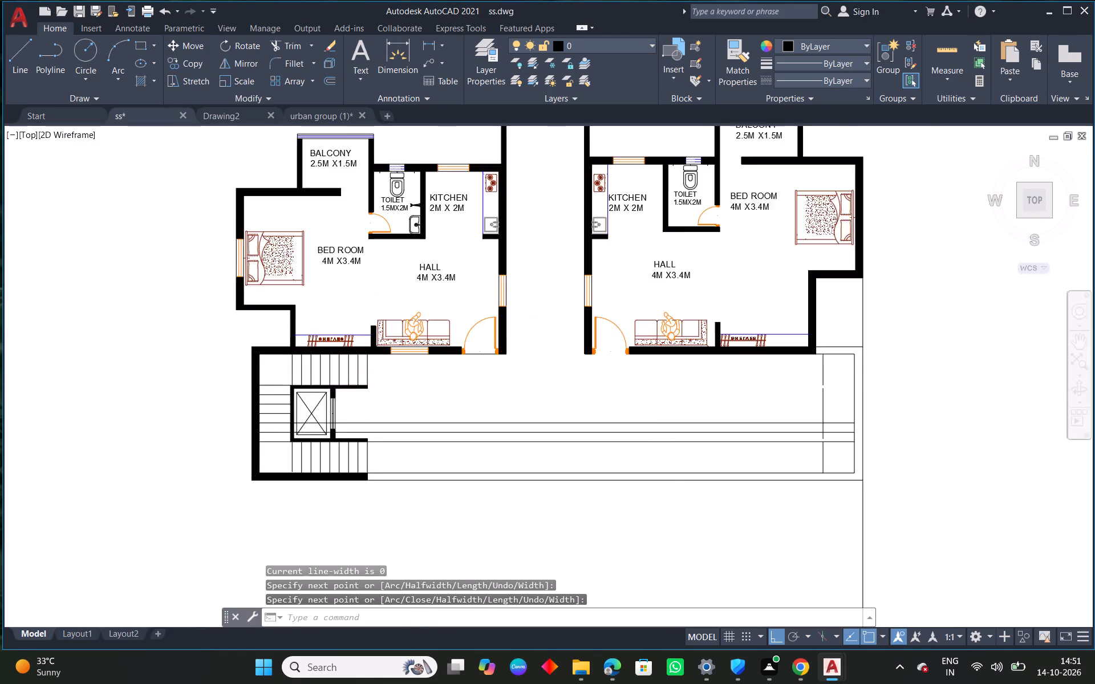
scroll(233, 450, "up", 2)
right_click(255, 386)
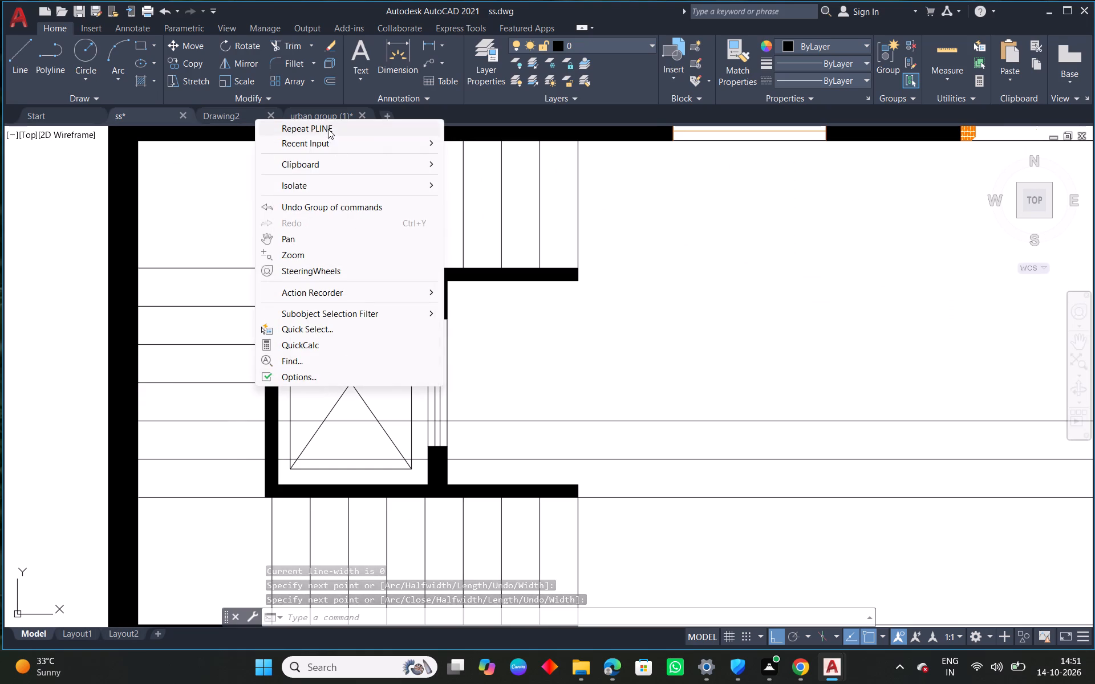
left_click(328, 129)
left_click(268, 384)
scroll(733, 384, "down", 3)
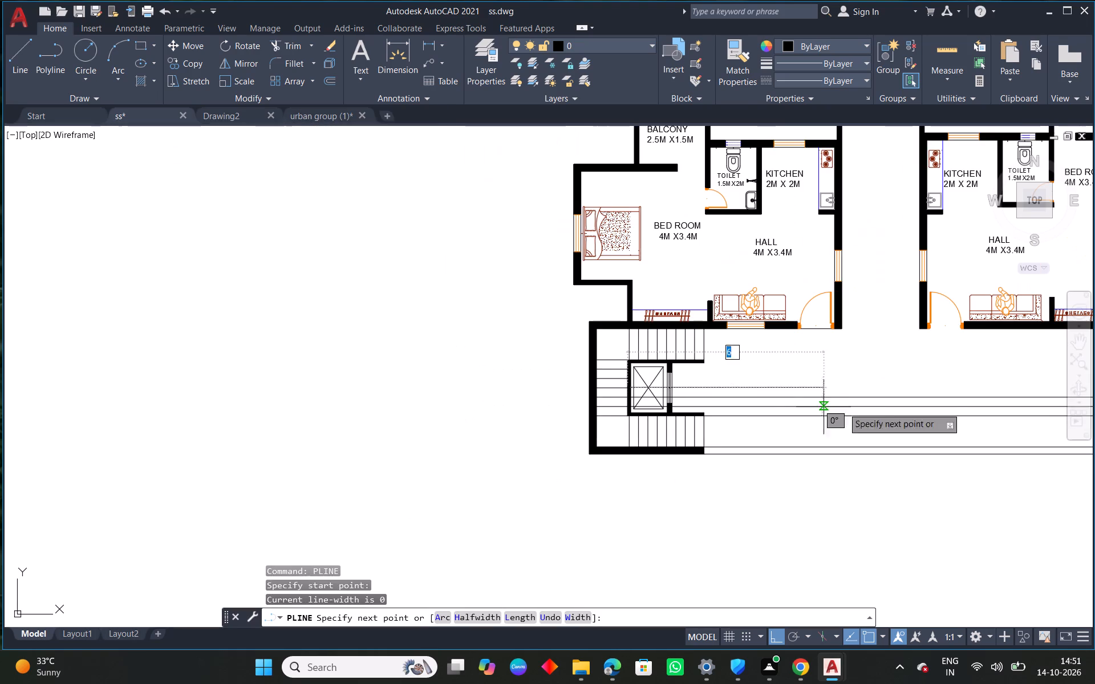
middle_click_drag(999, 393, 360, 408)
scroll(558, 408, "up", 2)
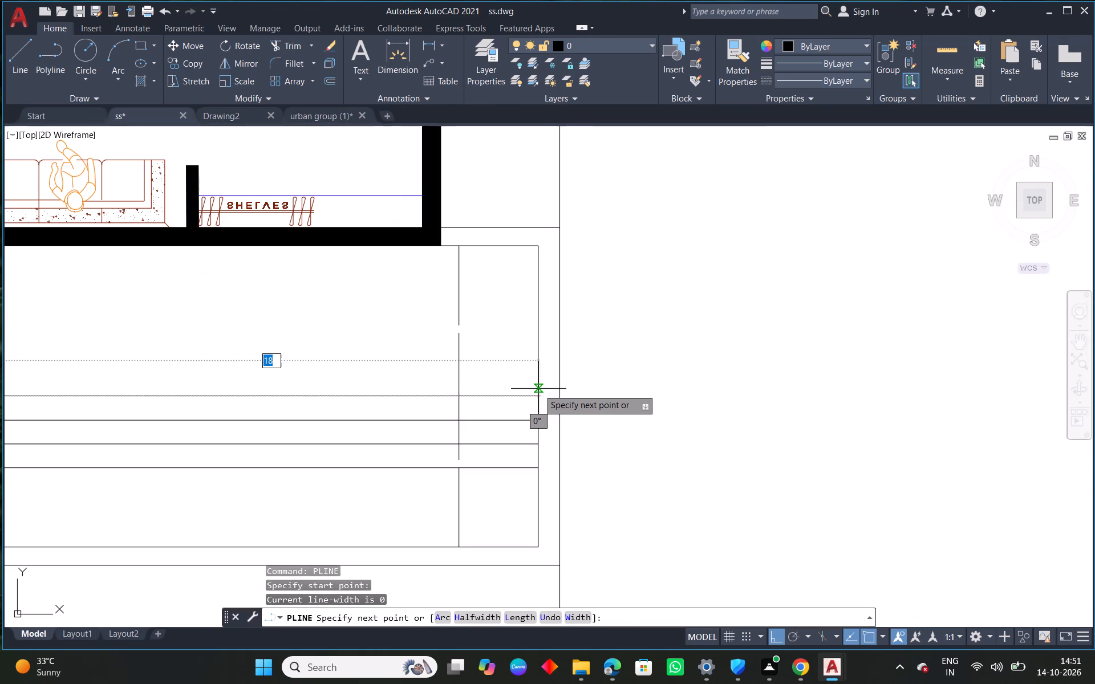
left_click(538, 395)
right_click(538, 395)
left_click(571, 401)
Draw a horizontal polyline from the fourth tread above the lift shaft's lower-left corner to the end bay's outer vertical line.
scroll(441, 407, "down", 1)
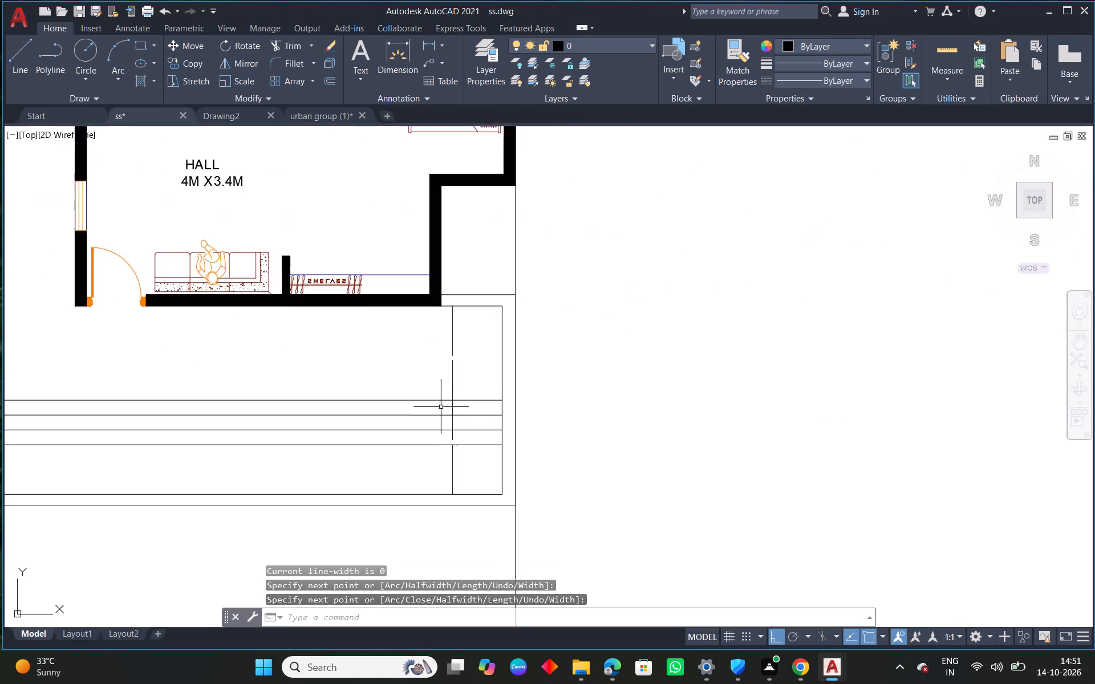
scroll(440, 407, "down", 2)
middle_click_drag(351, 436, 689, 434)
scroll(471, 403, "up", 3)
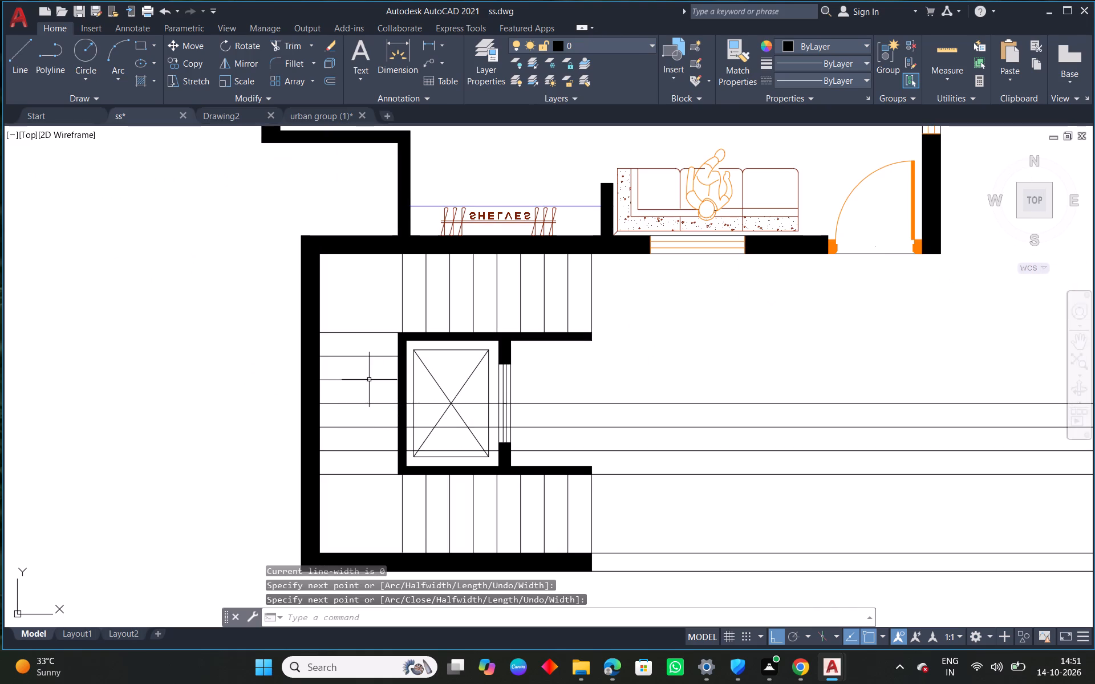
right_click(366, 378)
left_click(422, 388)
left_click(397, 380)
scroll(887, 391, "down", 2)
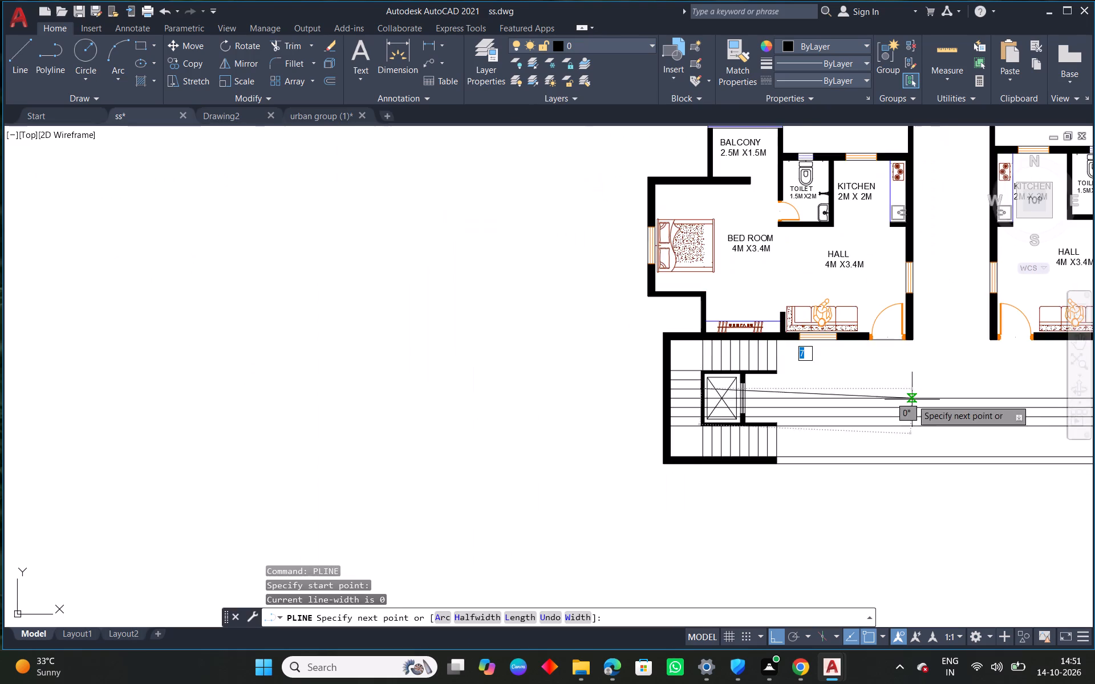
middle_click_drag(962, 399, 148, 404)
scroll(460, 391, "up", 2)
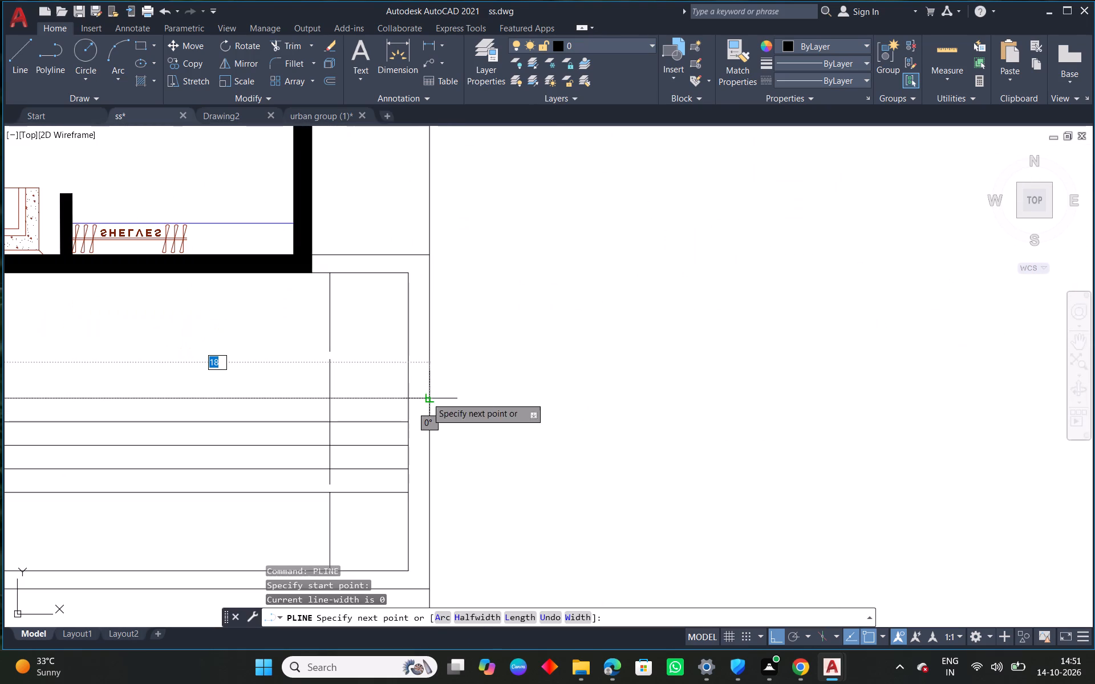
left_click(404, 398)
right_click(400, 394)
left_click(432, 401)
Draw a horizontal polyline from the tread just below the lift shaft's upper-left corner to the end bay's outer vertical line.
scroll(379, 424, "down", 1)
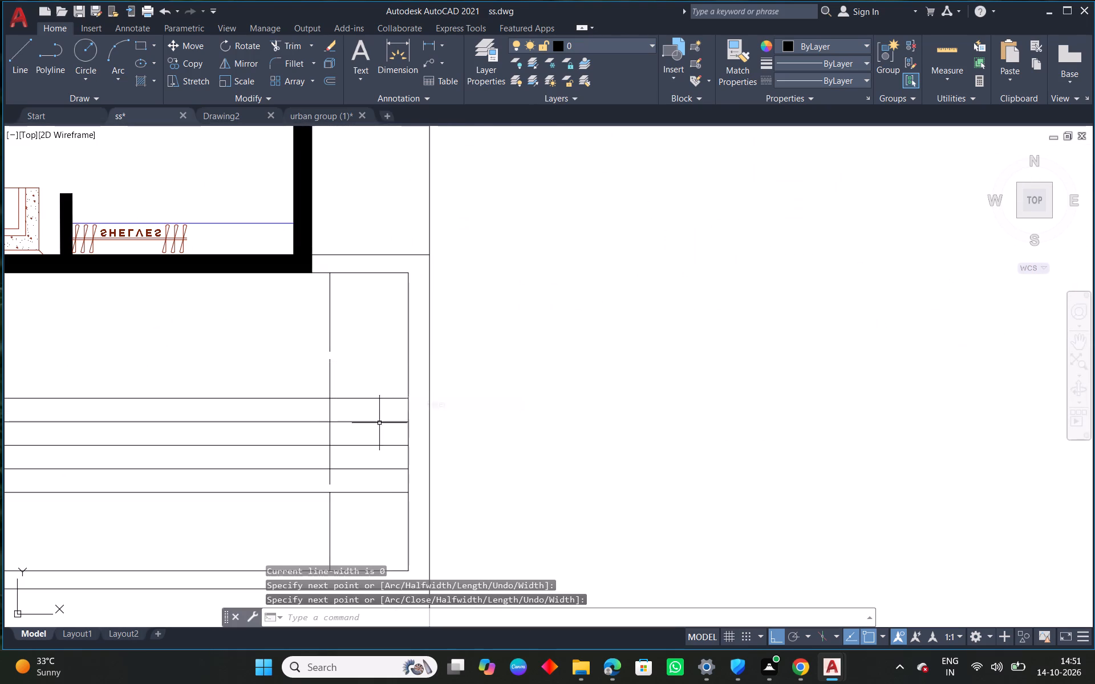
scroll(379, 423, "down", 2)
middle_click_drag(279, 470, 601, 445)
scroll(346, 402, "up", 3)
right_click(387, 335)
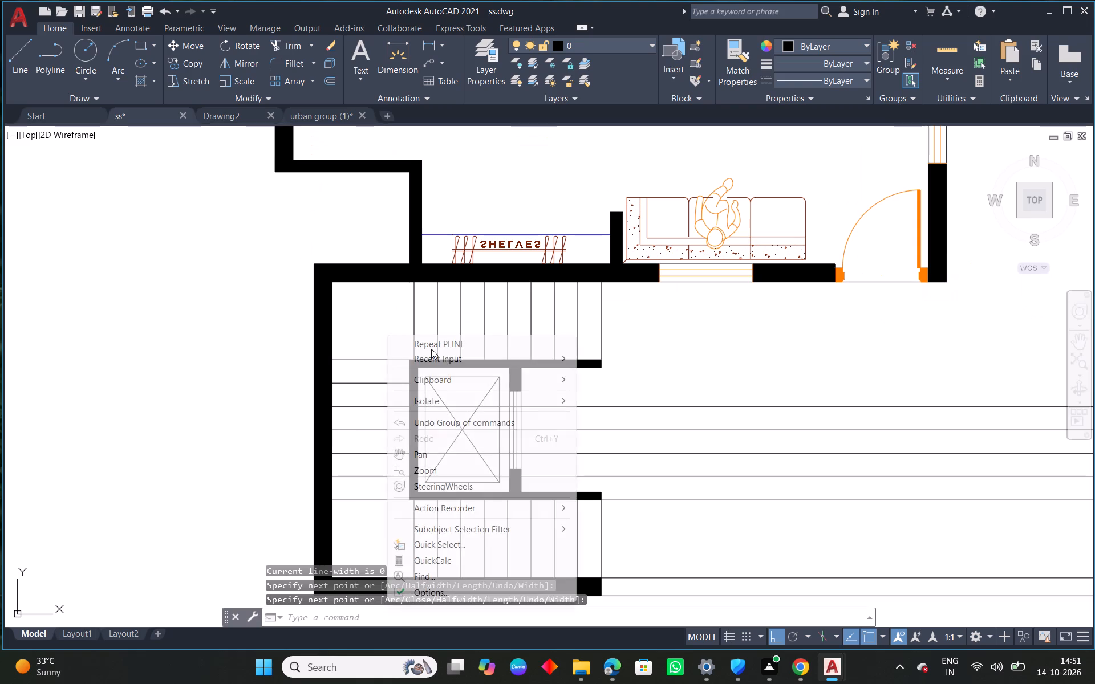
left_click(431, 349)
scroll(457, 390, "up", 2)
left_click(332, 368)
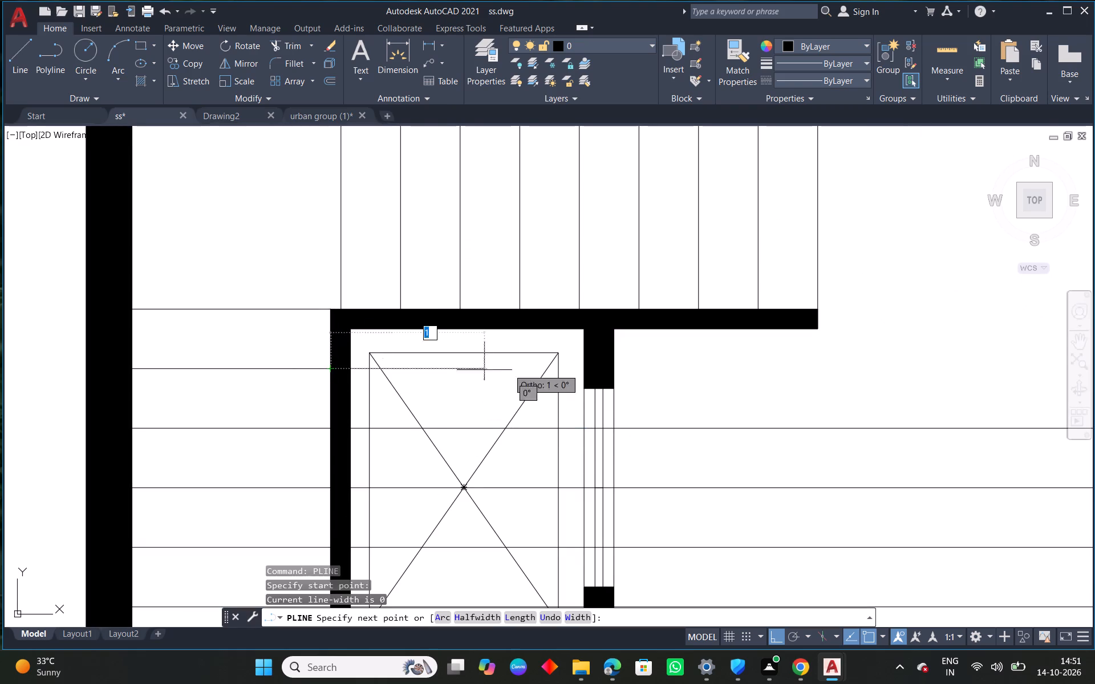
scroll(841, 372, "down", 3)
middle_click_drag(880, 366, 106, 365)
middle_click_drag(751, 367, 433, 374)
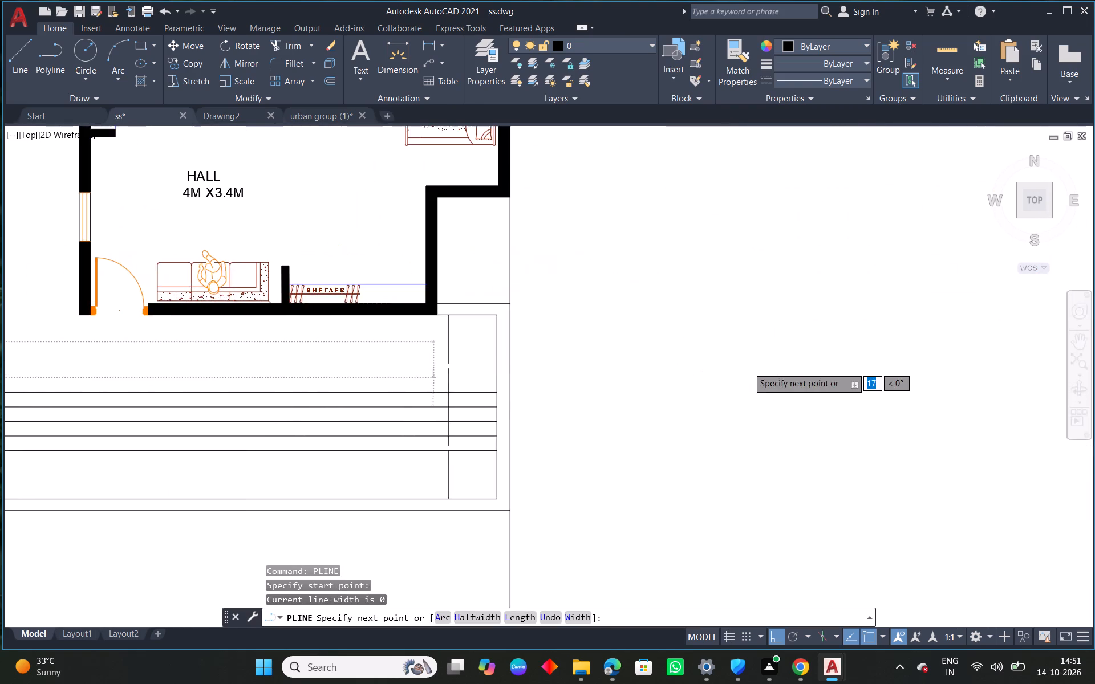
scroll(502, 374, "up", 2)
left_click(480, 382)
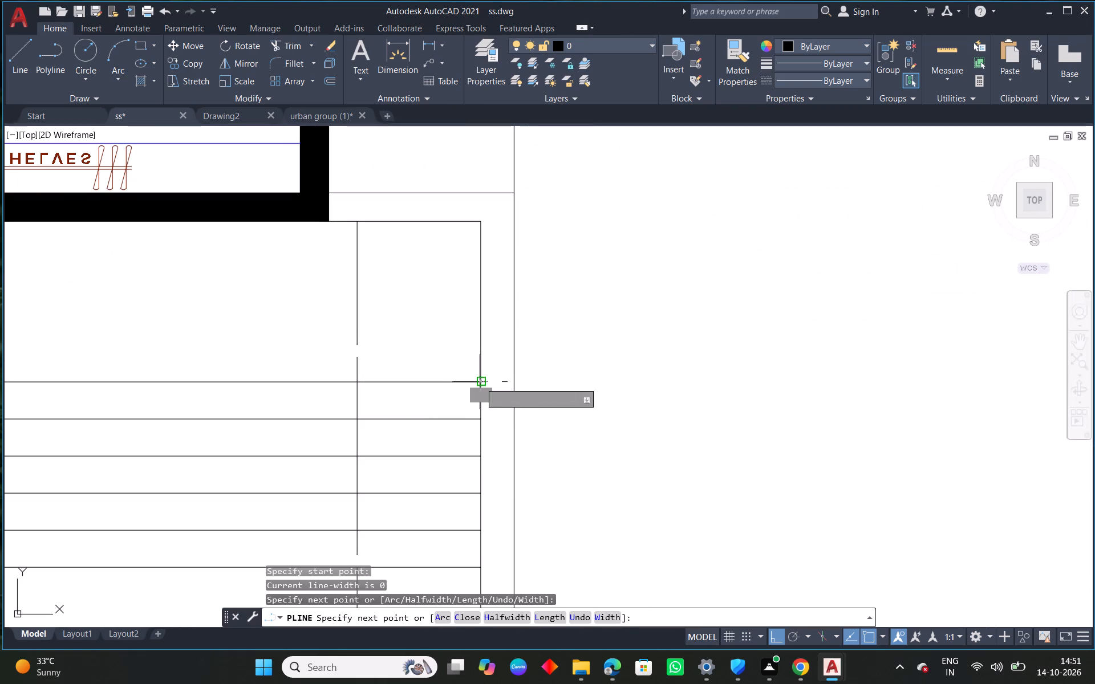
scroll(387, 359, "down", 3)
middle_click_drag(286, 410, 929, 473)
right_click(789, 424)
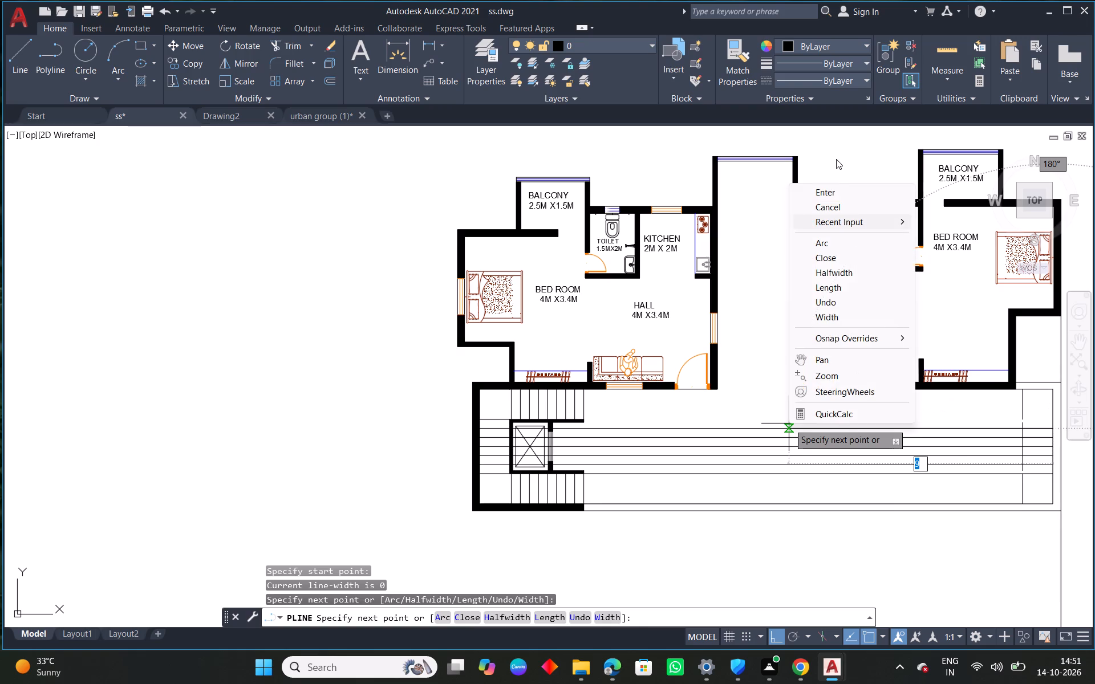
left_click(831, 189)
Draw a horizontal polyline from the lift shaft's upper-left outer corner to the end bay's outer vertical line.
scroll(489, 442, "up", 2)
scroll(541, 388, "up", 2)
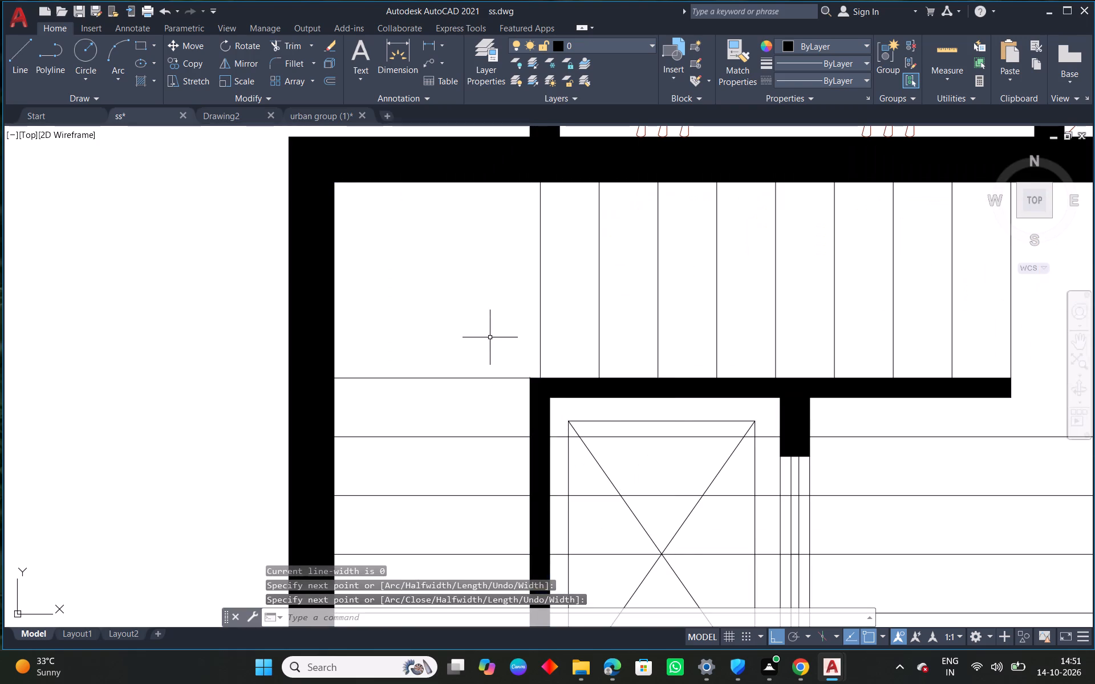
right_click(490, 337)
left_click(534, 346)
left_click(526, 380)
scroll(858, 392, "down", 3)
middle_click_drag(919, 404, 109, 396)
middle_click_drag(720, 363, 334, 368)
scroll(474, 388, "up", 2)
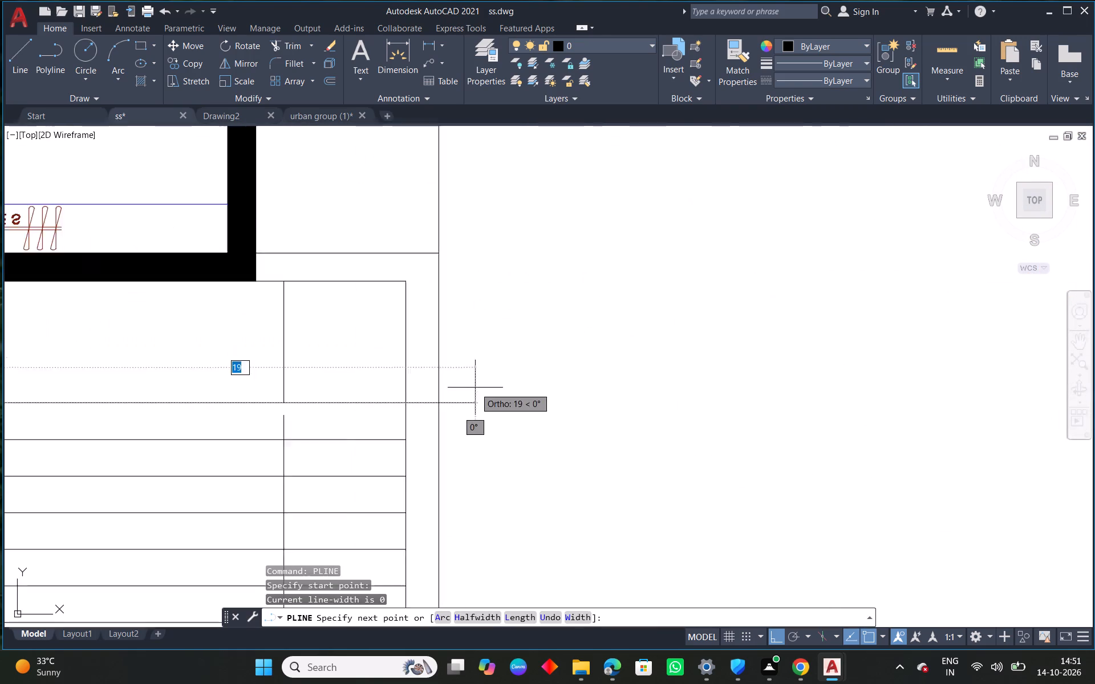
scroll(475, 388, "up", 1)
left_click(363, 414)
right_click(365, 414)
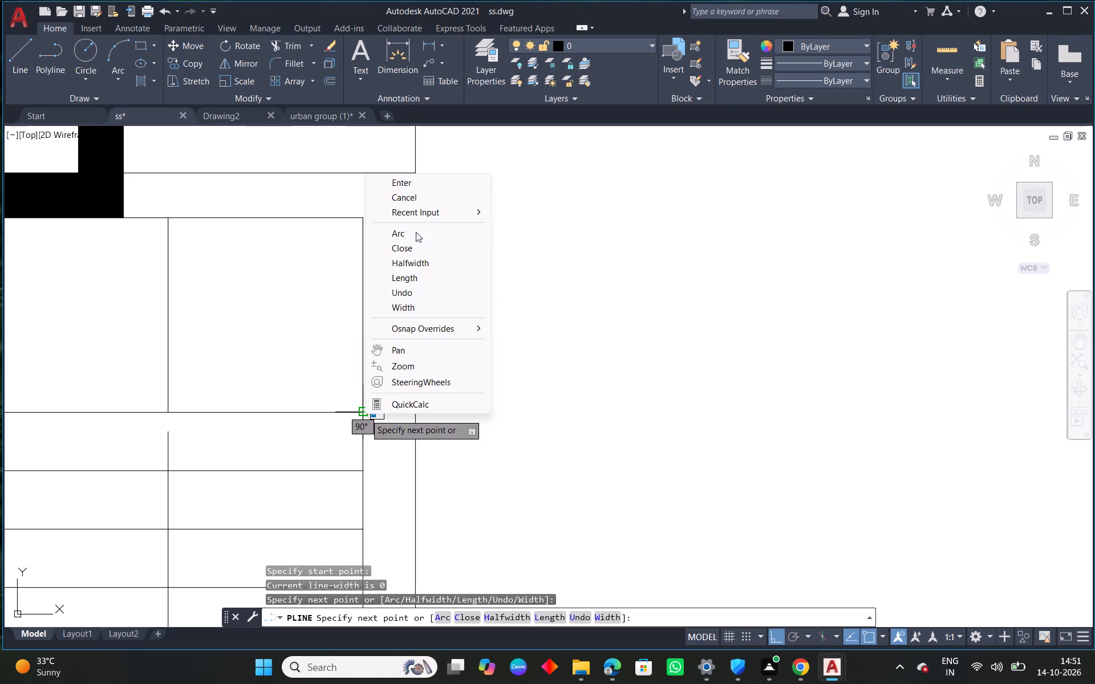
left_click(418, 184)
Join the middle and lower segments of the end bay's inner vertical line, closing the lower gap.
scroll(297, 408, "down", 2)
middle_click_drag(305, 443, 339, 284)
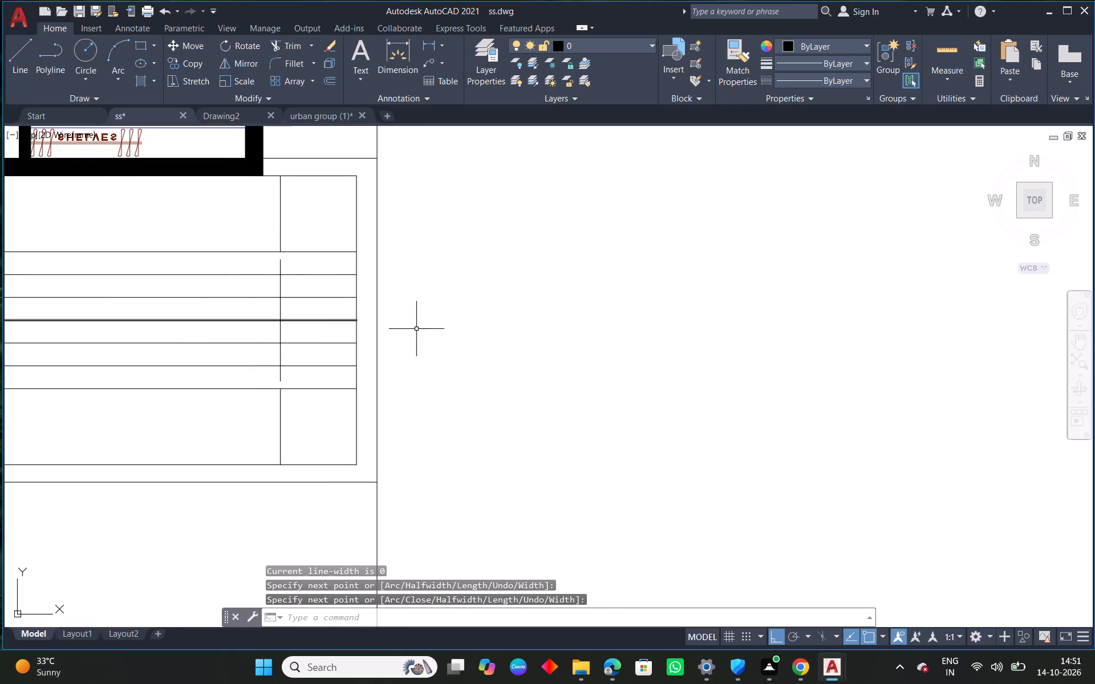
right_click(428, 329)
left_click(492, 356)
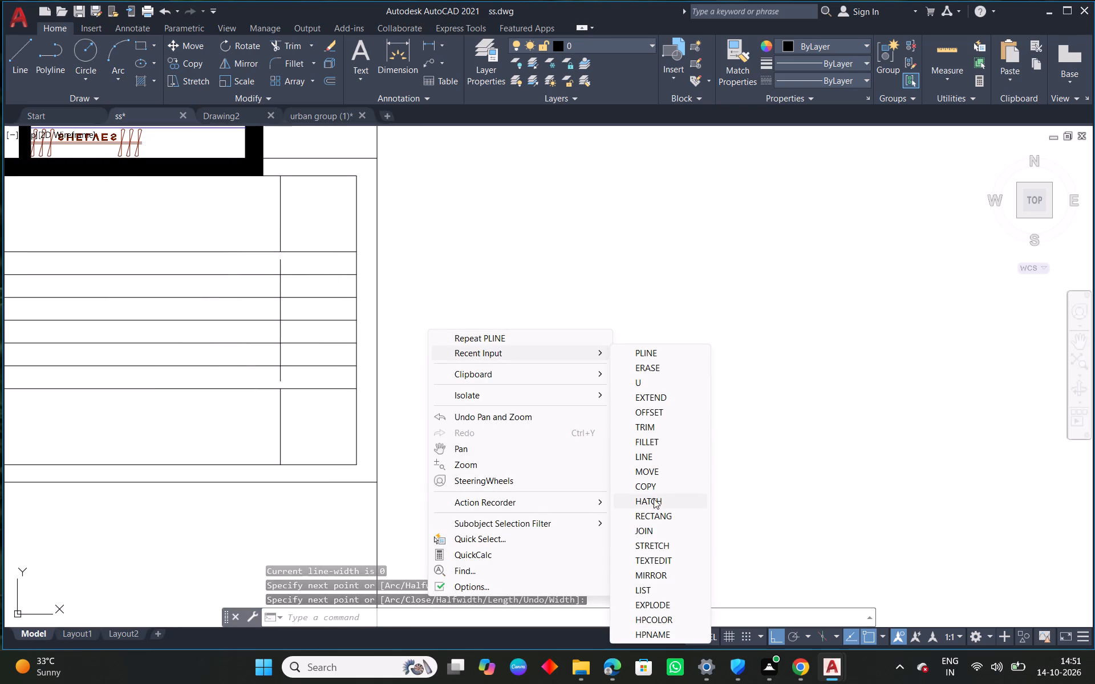
left_click(663, 531)
scroll(279, 383, "up", 2)
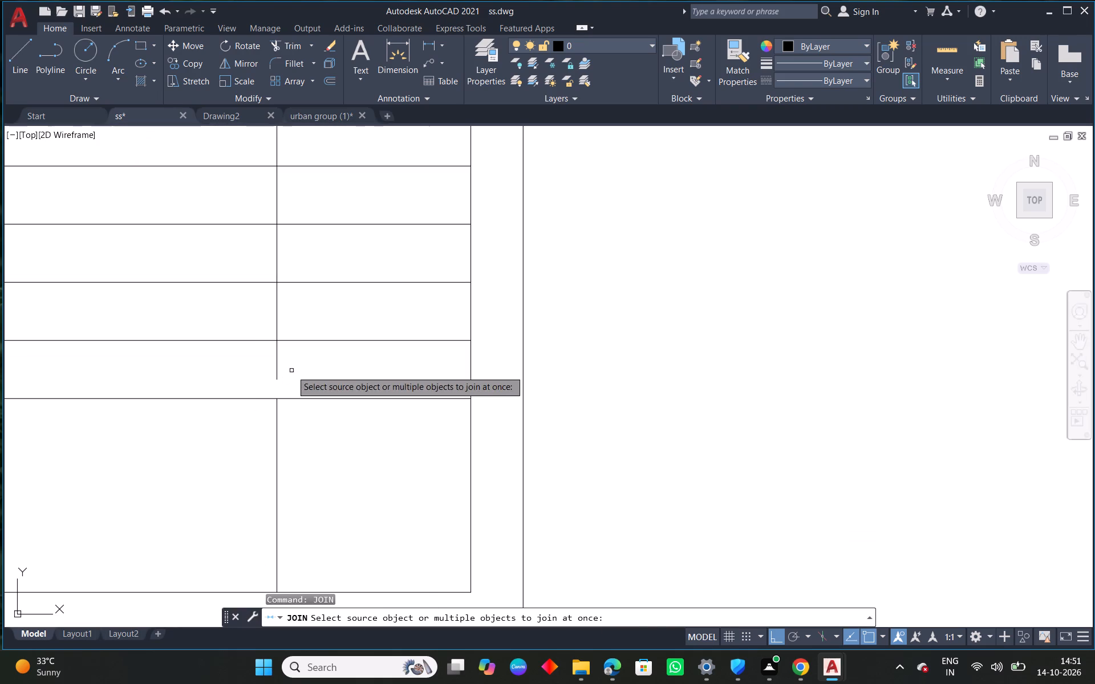
left_click_drag(295, 367, 254, 371)
left_click_drag(272, 364, 217, 353)
left_click_drag(292, 358, 247, 363)
left_click(248, 373)
left_click_drag(311, 428, 249, 422)
right_click(249, 422)
left_click(246, 414)
right_click(258, 396)
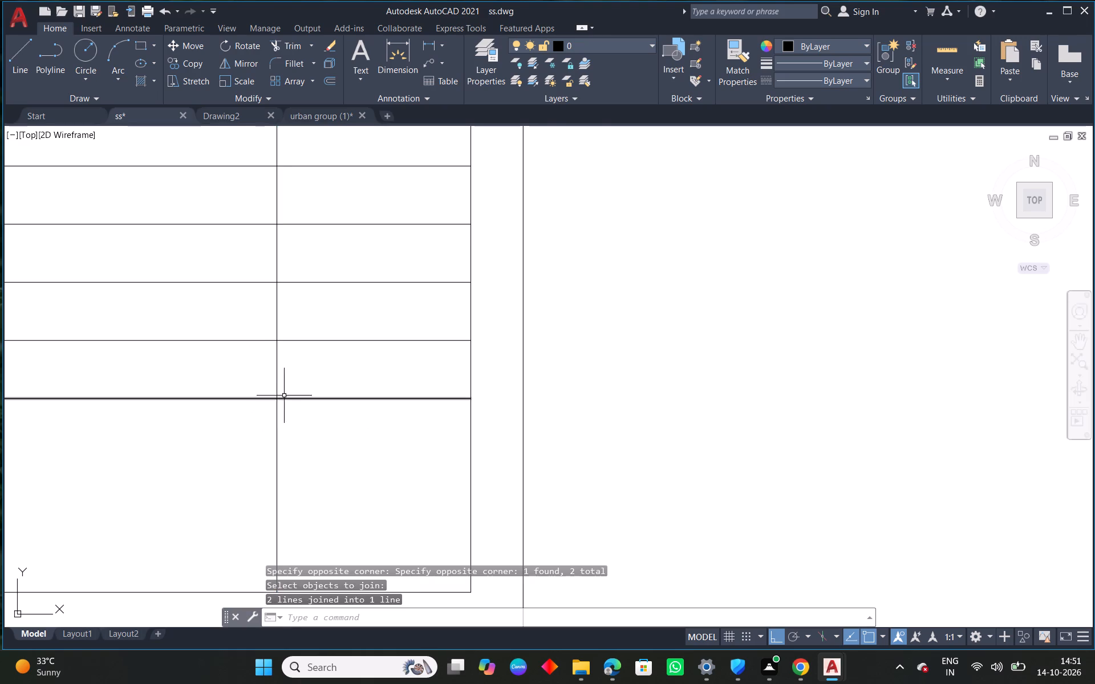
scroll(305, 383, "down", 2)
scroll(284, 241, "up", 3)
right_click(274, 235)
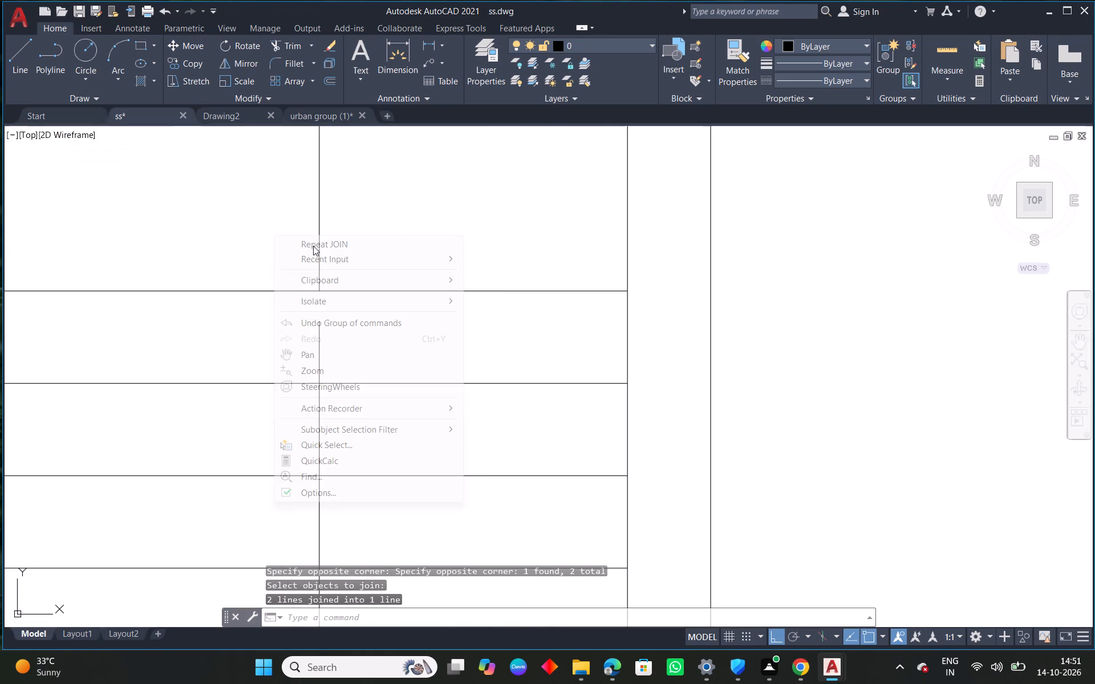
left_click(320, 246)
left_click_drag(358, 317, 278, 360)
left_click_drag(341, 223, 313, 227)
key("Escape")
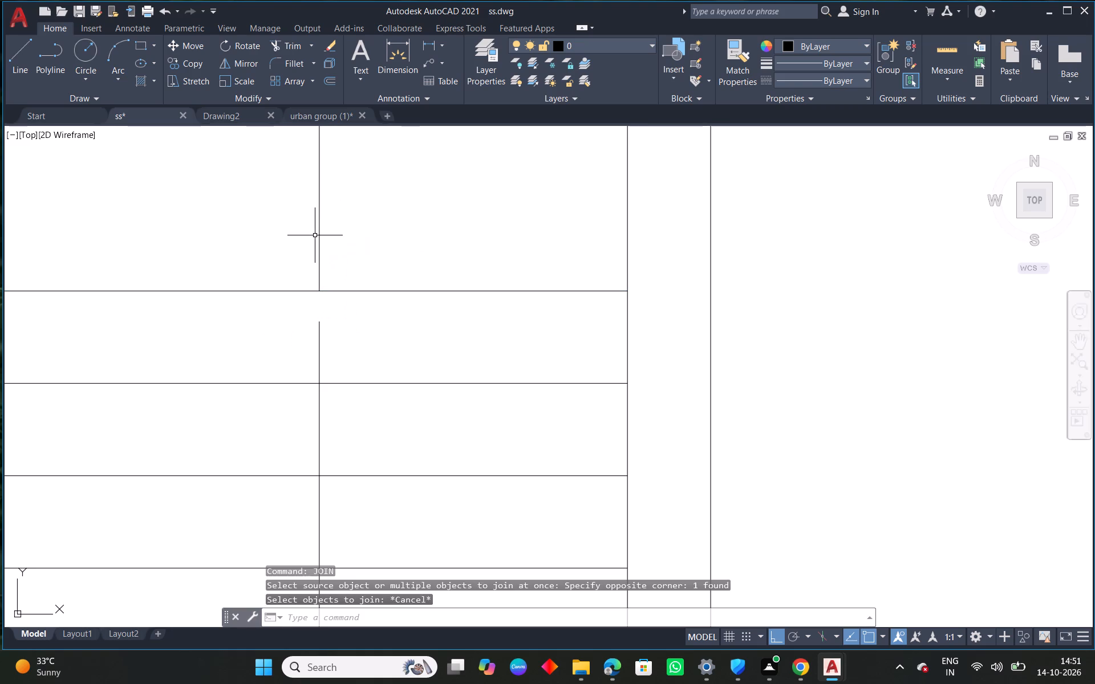
Extend the end bay's inner vertical line up to the topmost projected tread line.
type("EX")
key("space")
left_click_drag(334, 332, 270, 333)
key("Escape")
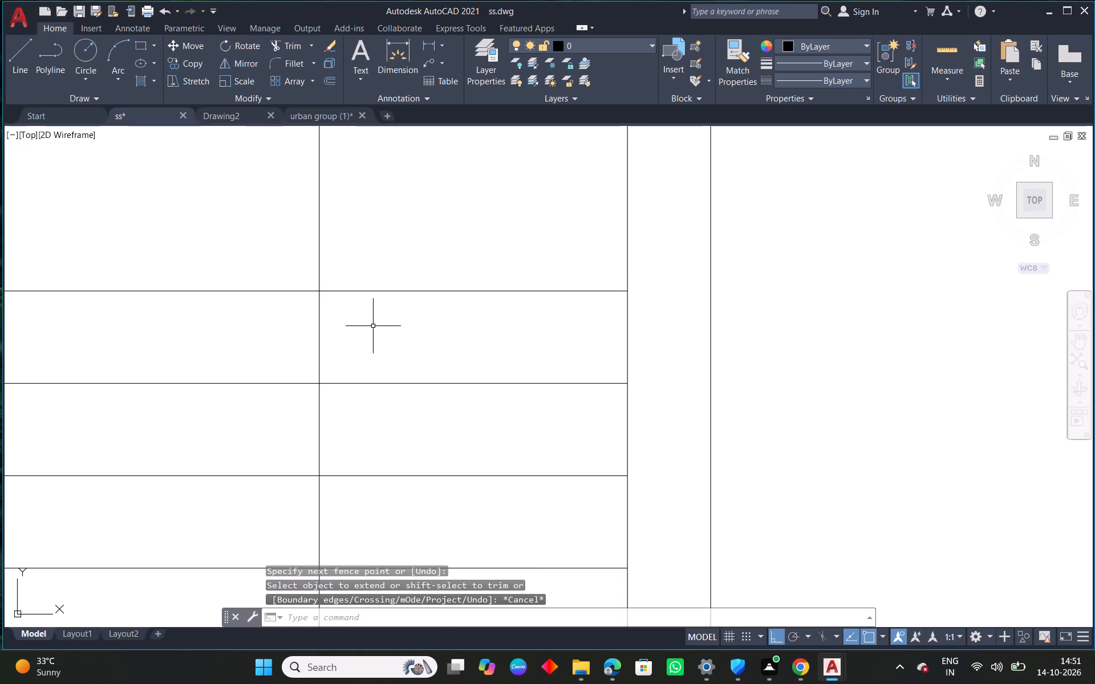
Join the extended inner vertical line with its upper segment in the end bay.
type("J")
key("space")
left_click_drag(375, 323, 283, 318)
left_click_drag(328, 238, 262, 241)
right_click(265, 241)
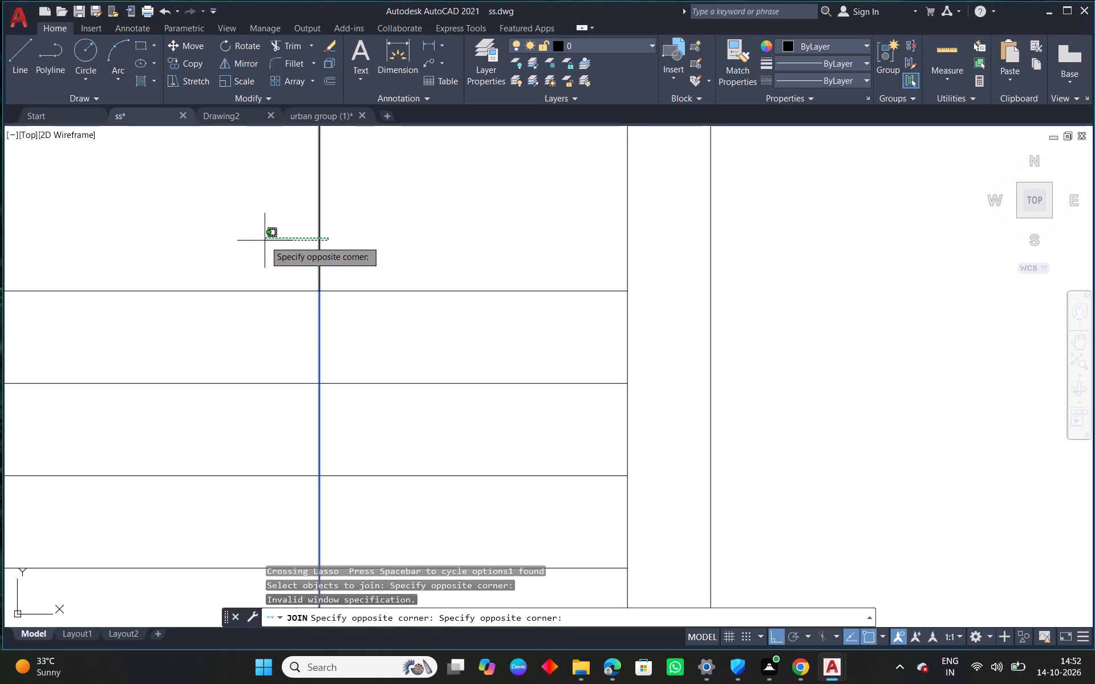
left_click(268, 241)
right_click(268, 241)
Trim away the seven projected tread lines between the lift-shaft staircase and the end bay's inner vertical line.
scroll(371, 290, "down", 3)
middle_click_drag(385, 384, 461, 364)
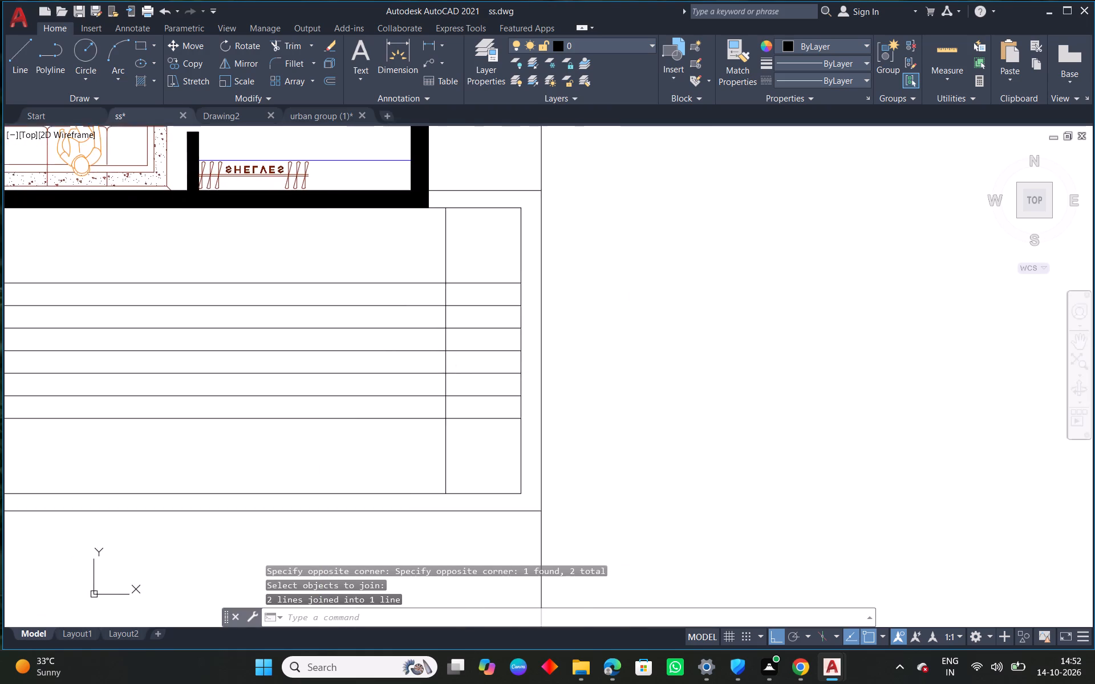
scroll(461, 364, "down", 1)
middle_click_drag(340, 379, 715, 343)
scroll(713, 344, "down", 1)
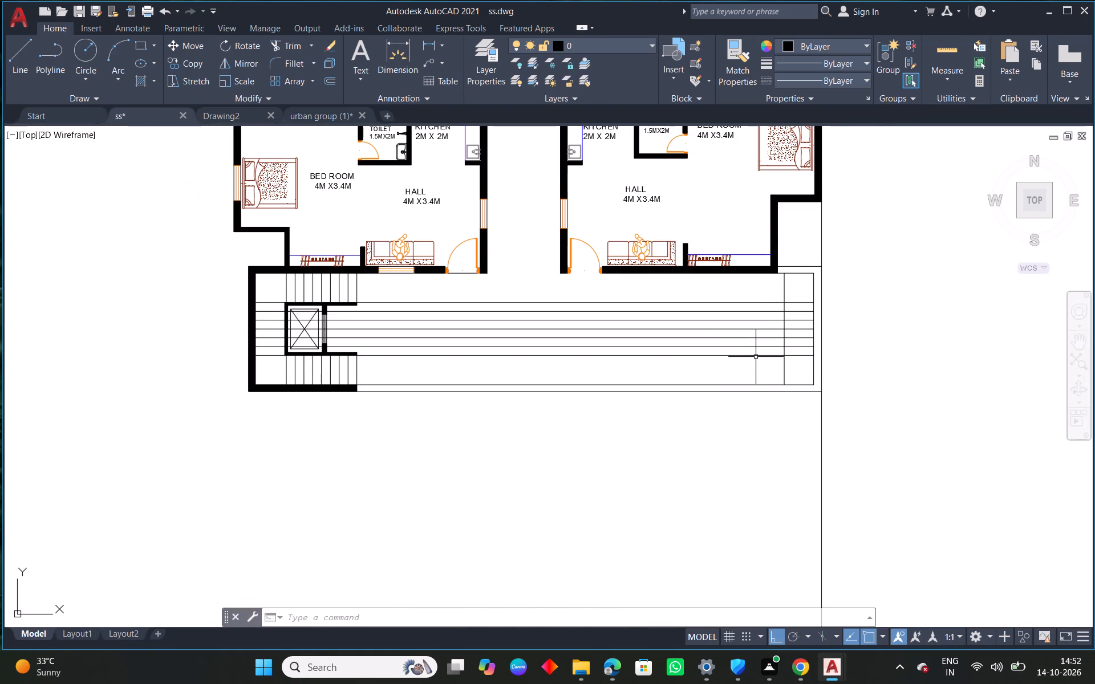
type("TR")
key("space")
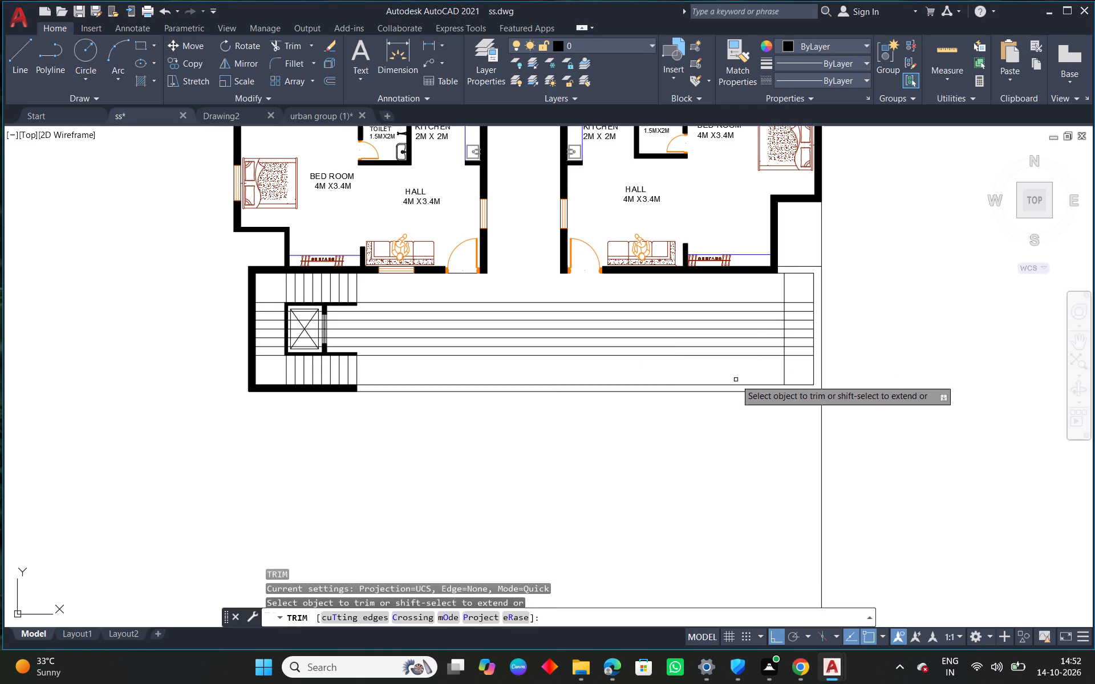
left_click_drag(742, 373, 749, 287)
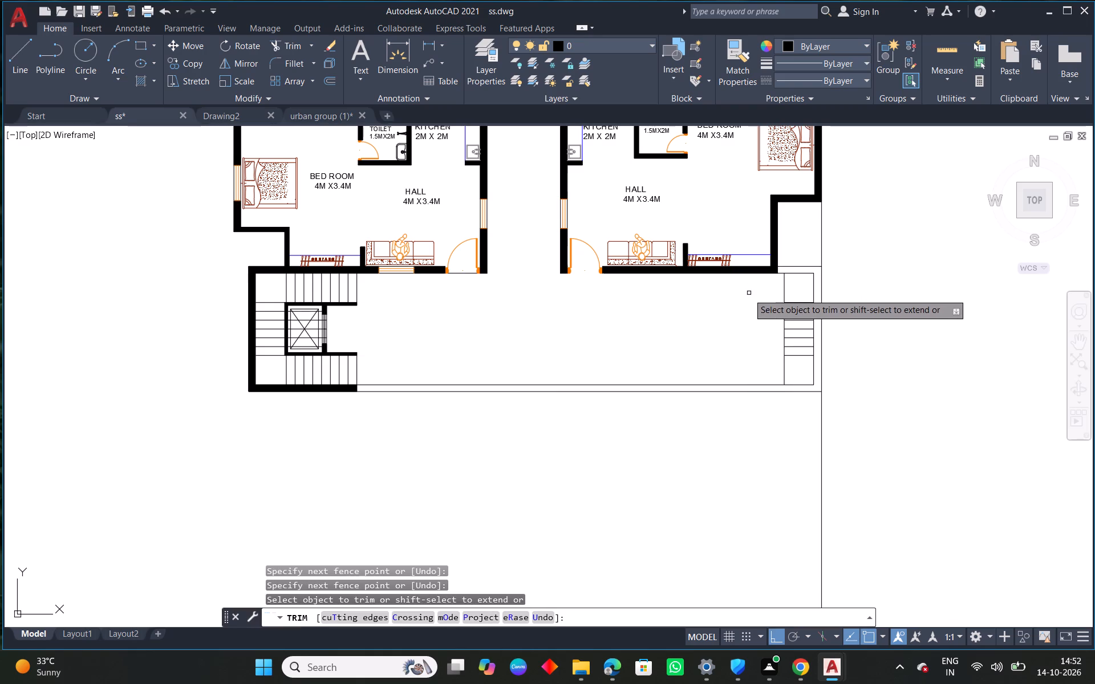
Undo the seven-line trim and trim only the five middle projected tread lines back to the end bay's inner vertical line.
key("ctrl+z")
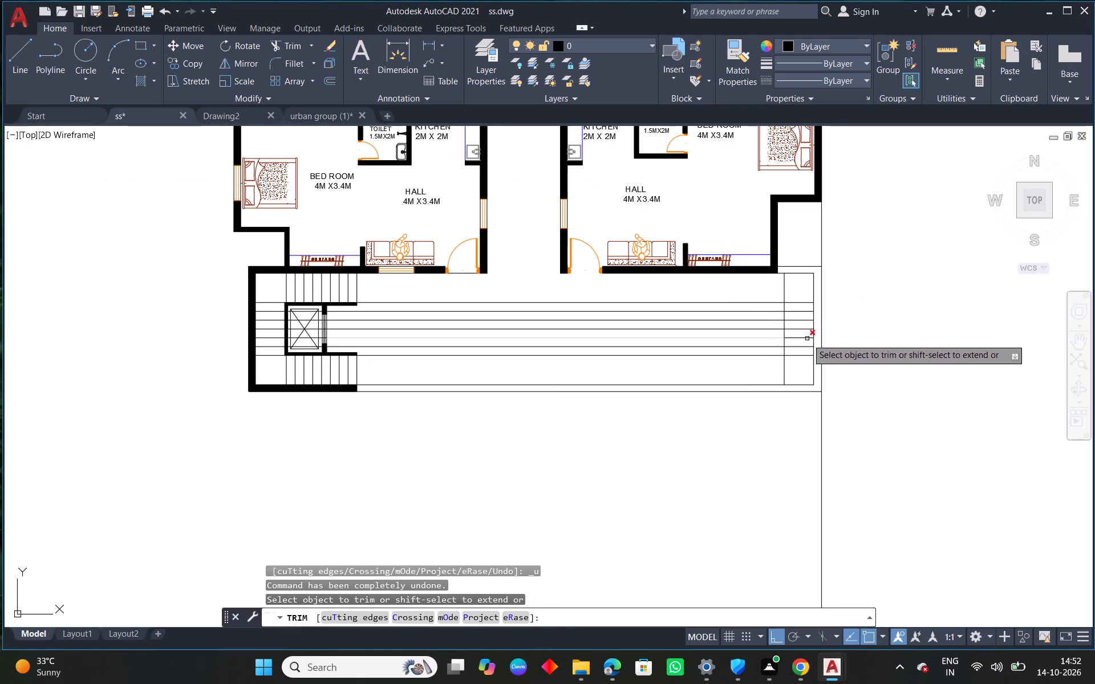
scroll(813, 331, "up", 2)
left_click_drag(722, 270, 712, 386)
key("Escape")
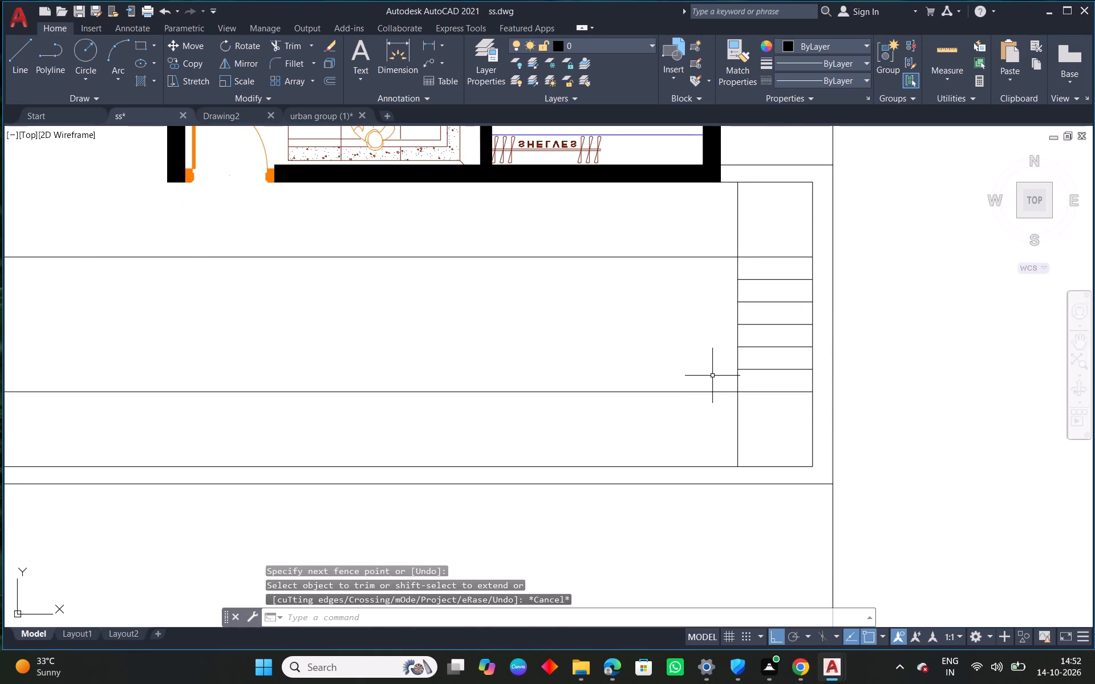
Offset the end bay's inner vertical line successively by 0.3 toward the lift shaft to create four tread lines.
scroll(712, 375, "down", 1)
middle_click_drag(627, 348, 788, 311)
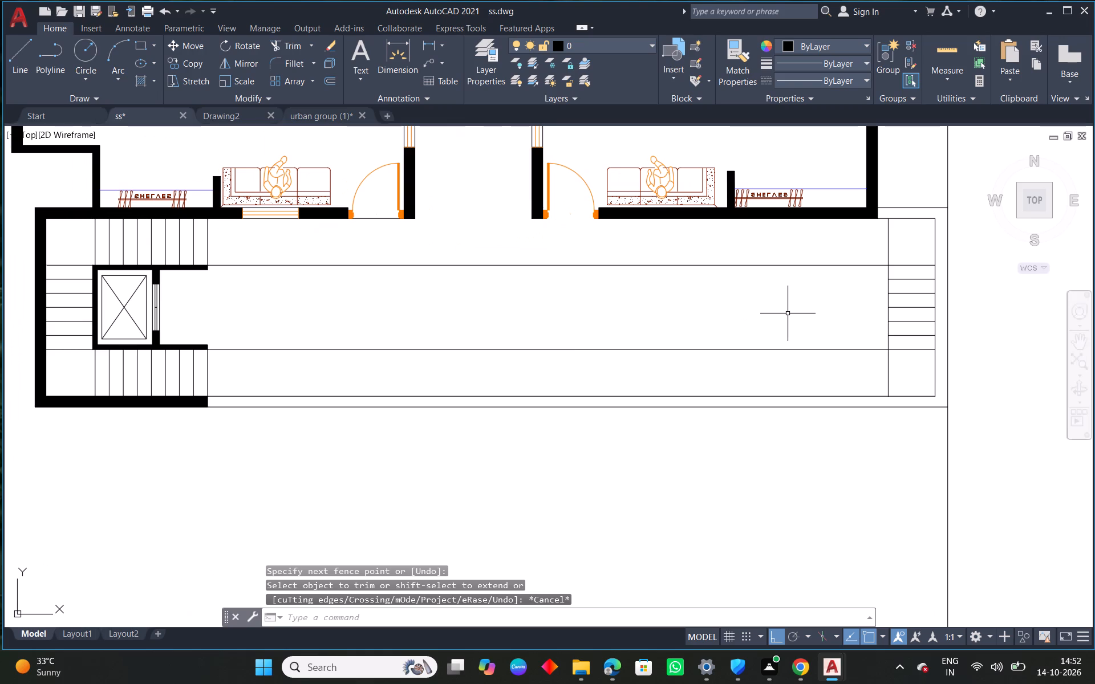
middle_click_drag(788, 314, 702, 315)
scroll(704, 321, "down", 1)
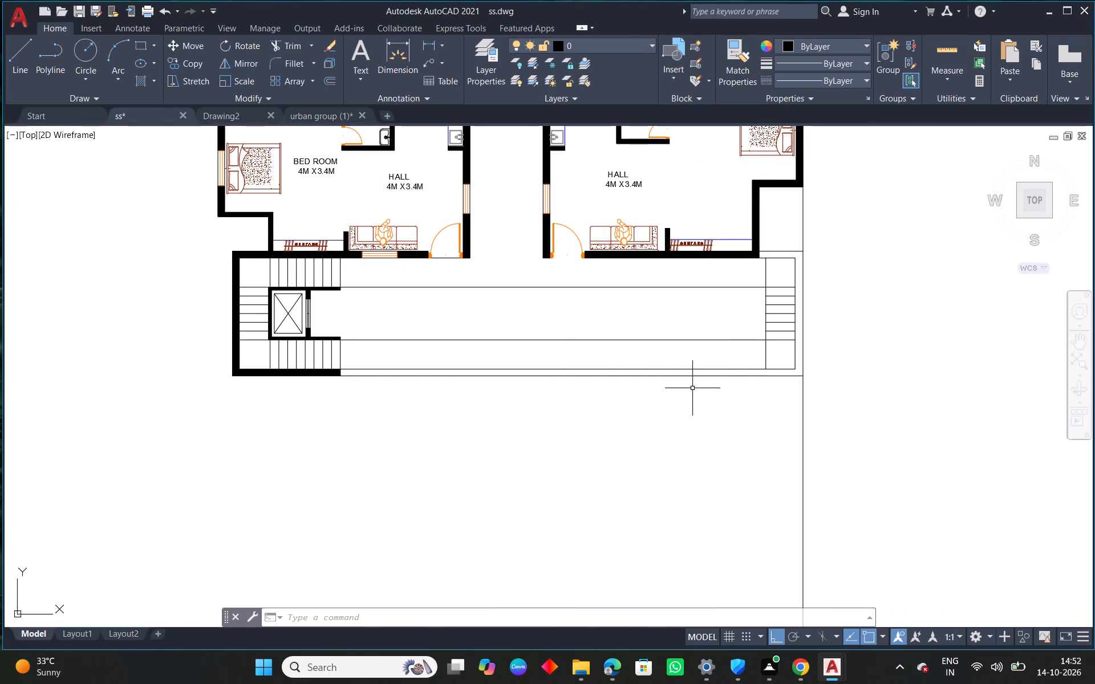
scroll(740, 356, "up", 1)
type("O 0.3")
key("Return")
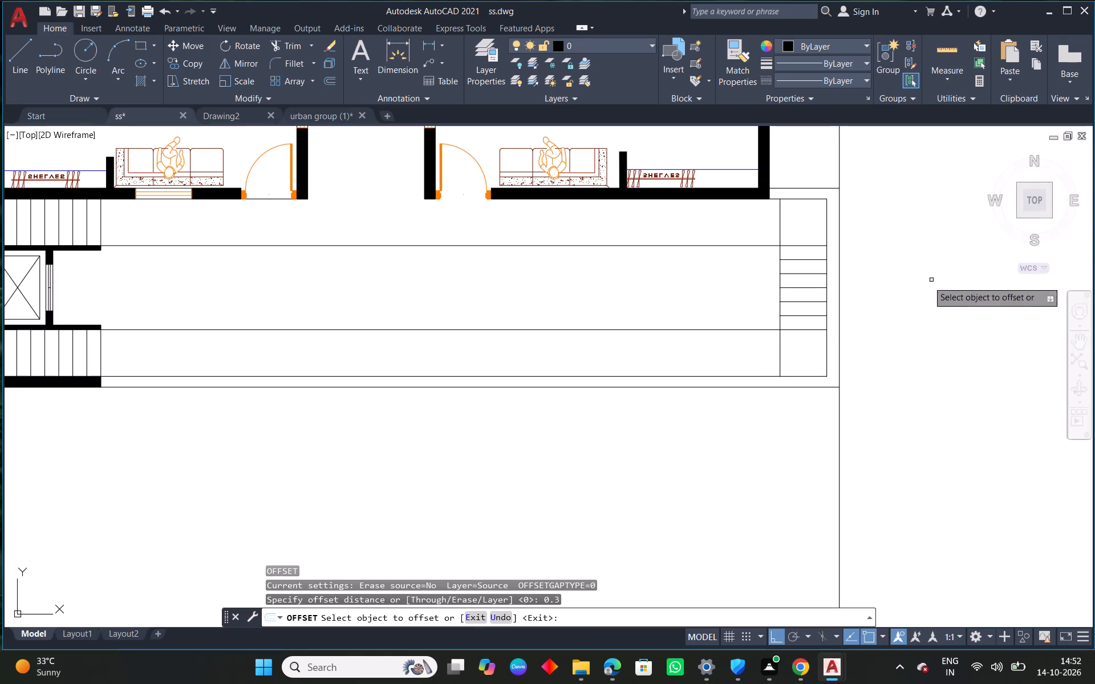
middle_click_drag(871, 363, 952, 346)
left_click_drag(863, 333, 854, 337)
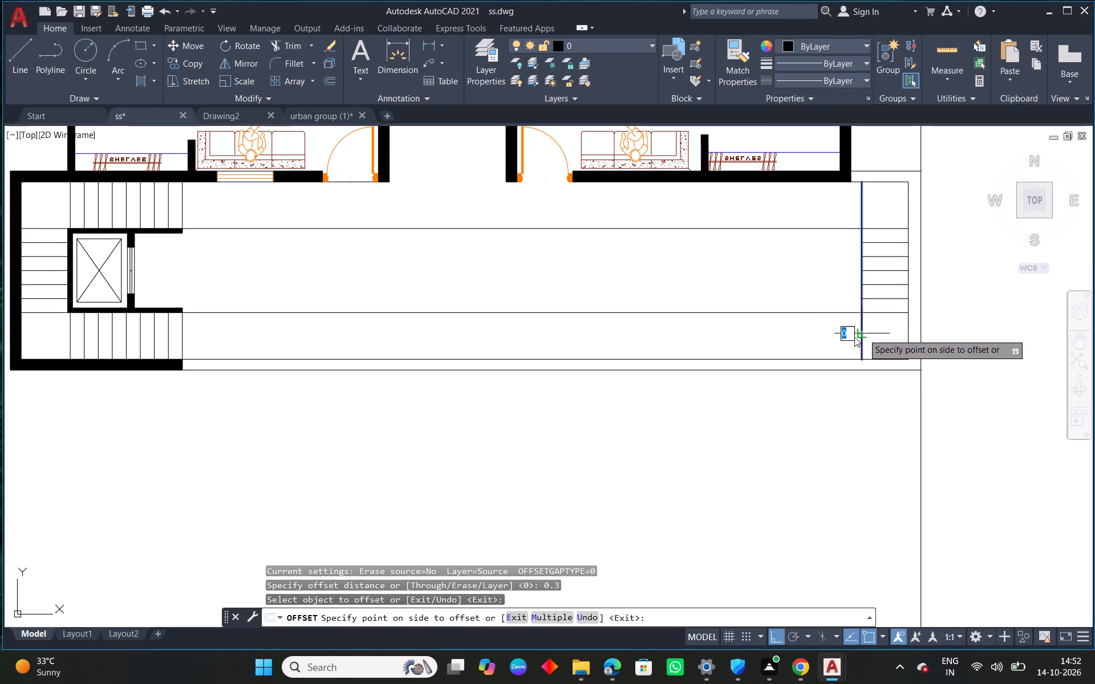
left_click_drag(854, 337, 843, 338)
left_click(798, 339)
left_click(848, 333)
left_click(813, 335)
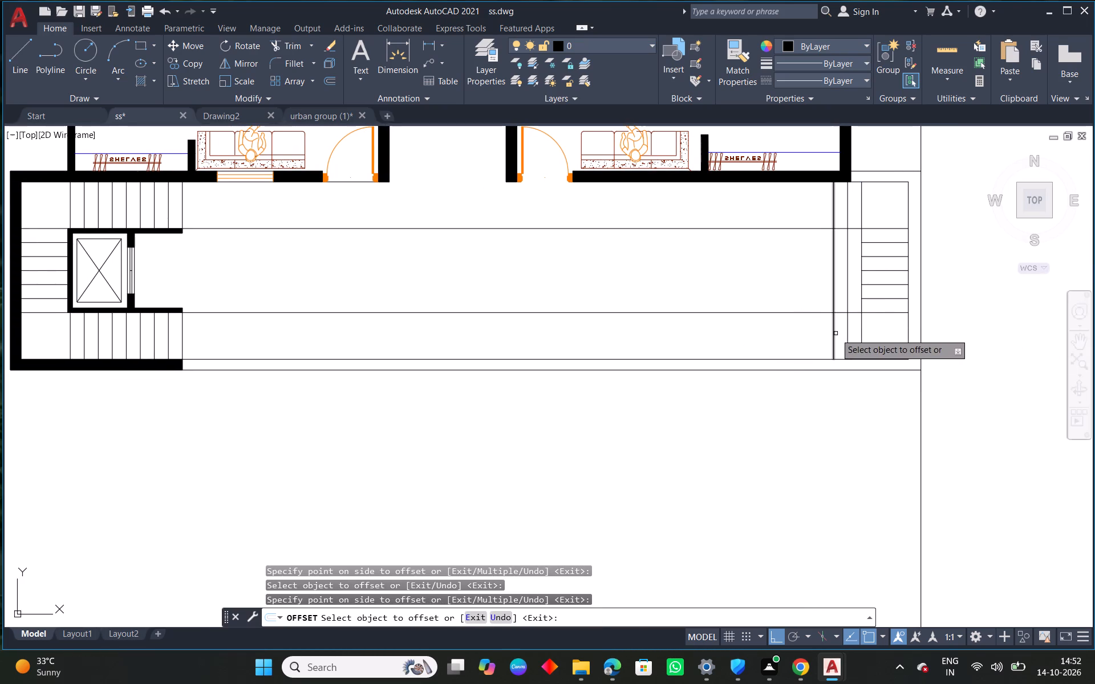
left_click(836, 333)
left_click(805, 343)
left_click(820, 335)
left_click(792, 335)
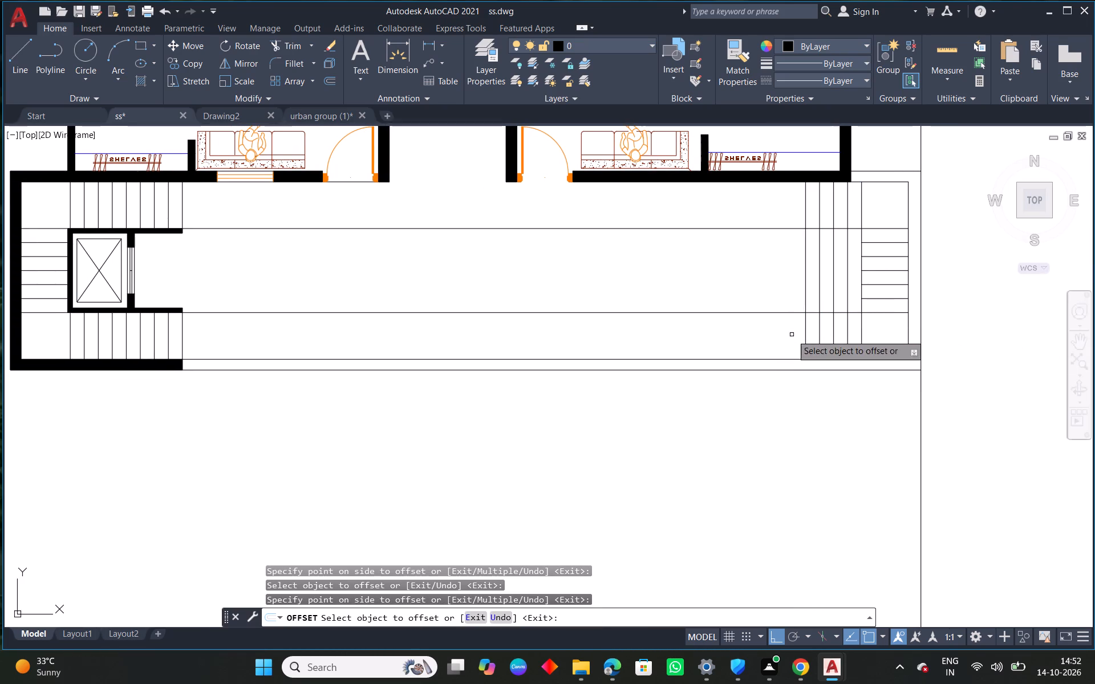
Offset four more tread lines at 0.3 spacing toward the lift shaft, continuing from the last one.
left_click(805, 332)
left_click(781, 337)
left_click(790, 333)
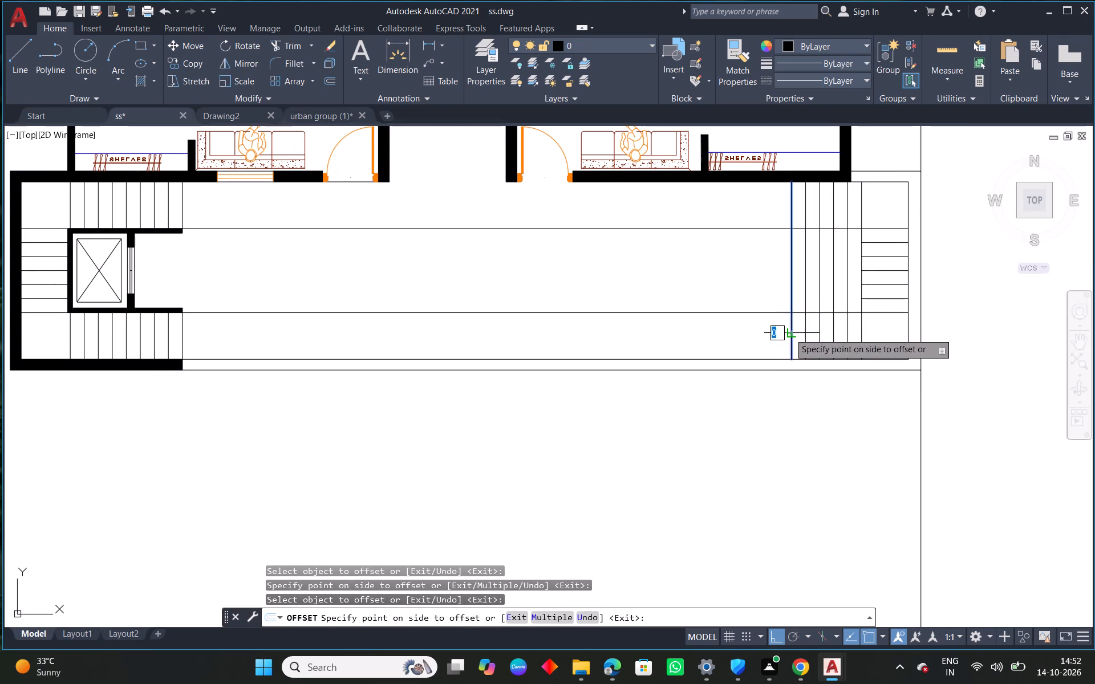
left_click(759, 332)
left_click(780, 329)
left_click(759, 333)
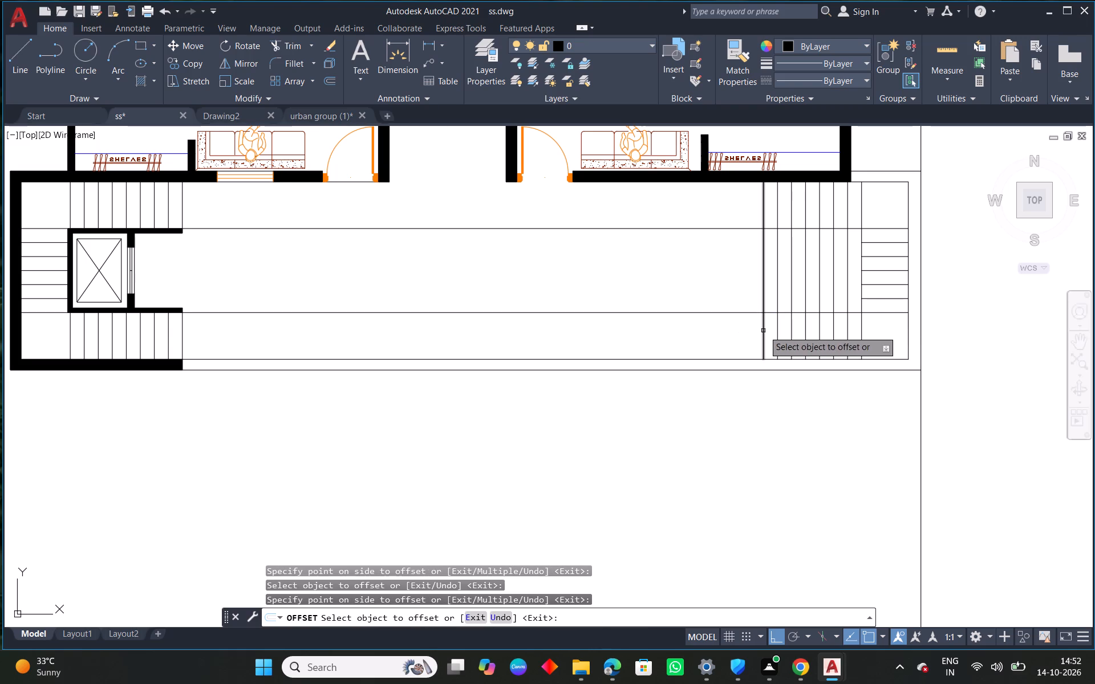
left_click(764, 331)
left_click(732, 335)
key("Escape")
Trim the eight new vertical tread lines between the two long horizontal lines, leaving the upper and lower flights.
scroll(858, 264, "up", 1)
middle_click_drag(843, 279, 824, 284)
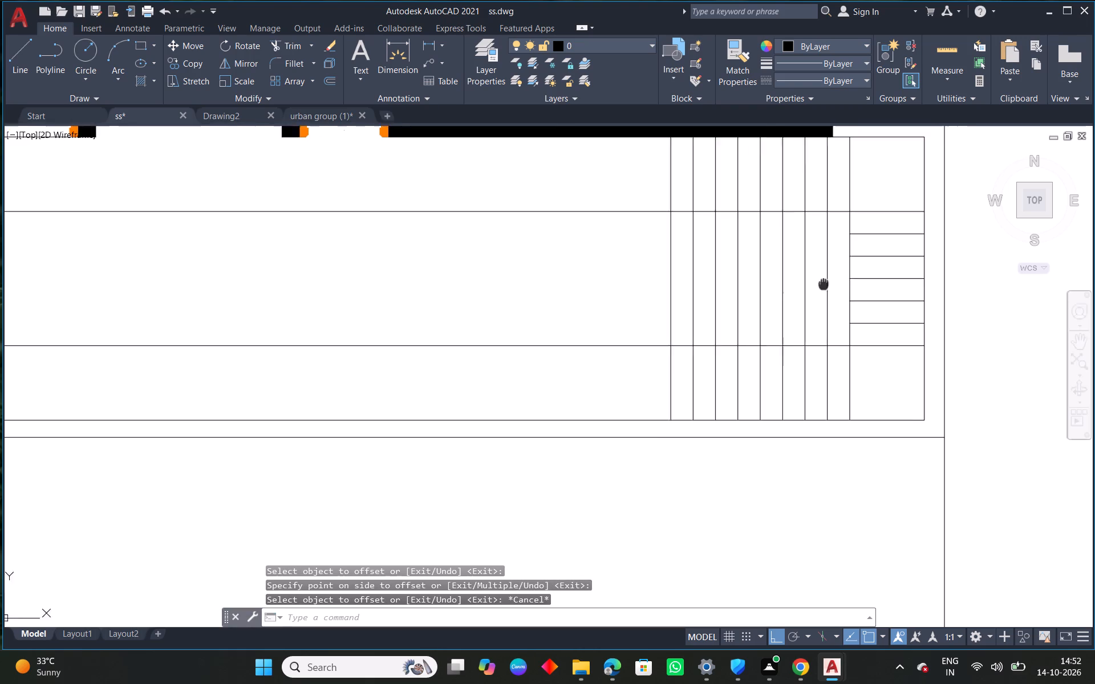
middle_click_drag(824, 284, 754, 311)
type("TR")
key("space")
key("space")
left_click_drag(761, 311, 552, 300)
key("Escape")
Offset the two long horizontal lines and the end bay's inner vertical line by 0.1 into the central well.
scroll(680, 264, "down", 1)
middle_click_drag(583, 324, 708, 317)
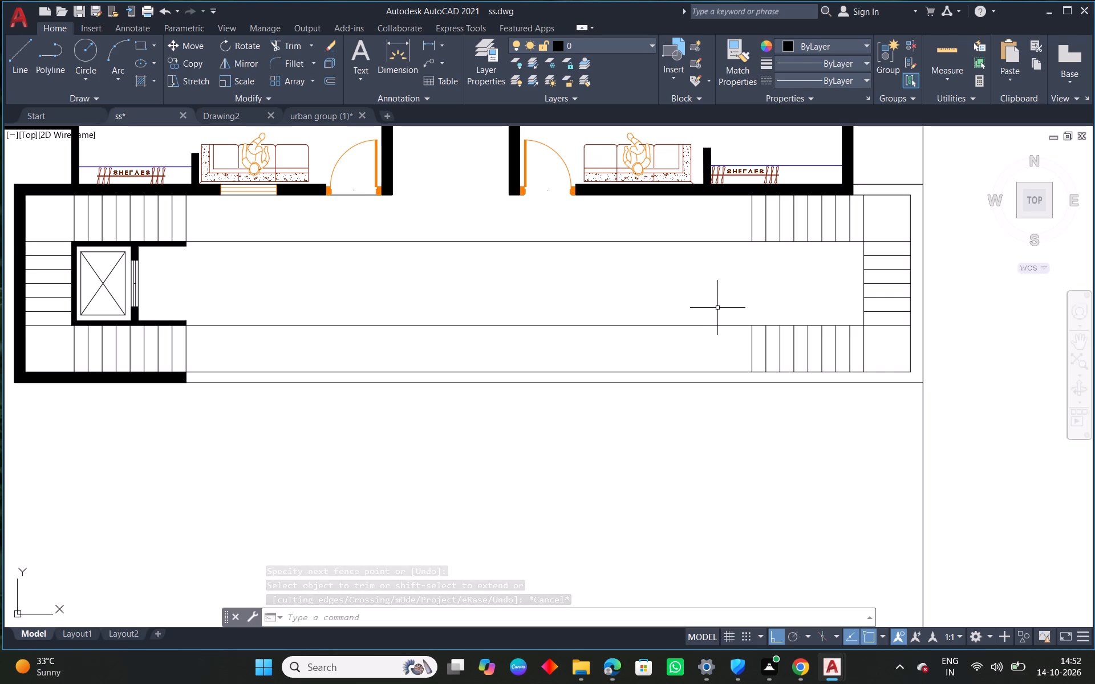
scroll(878, 206, "up", 2)
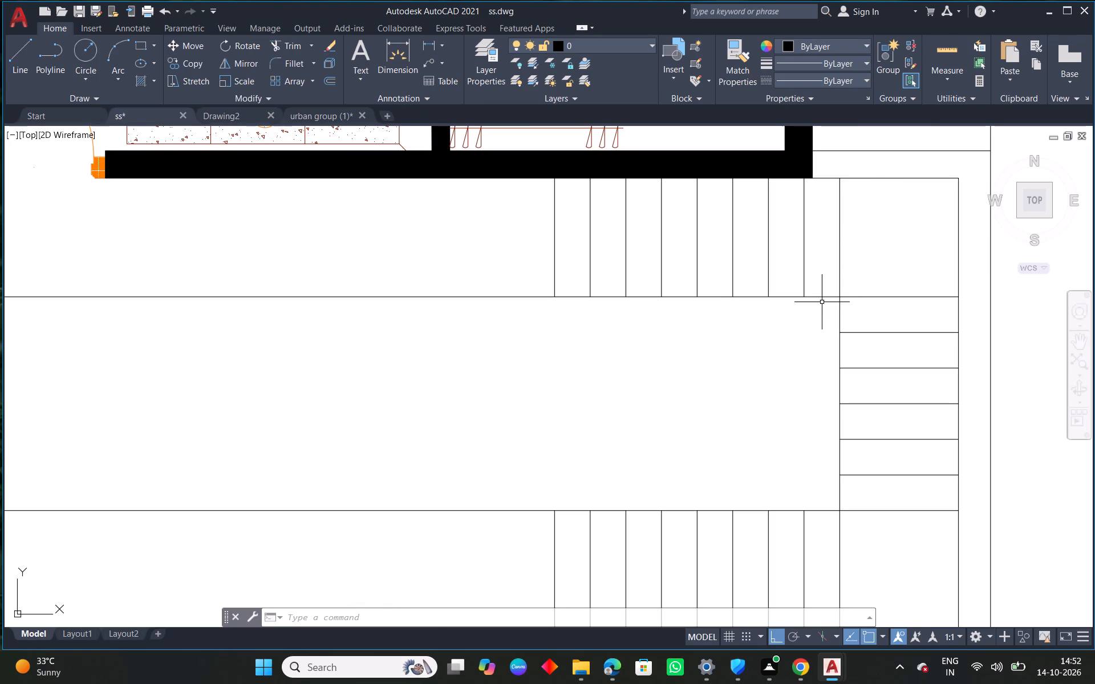
type("O 0.1")
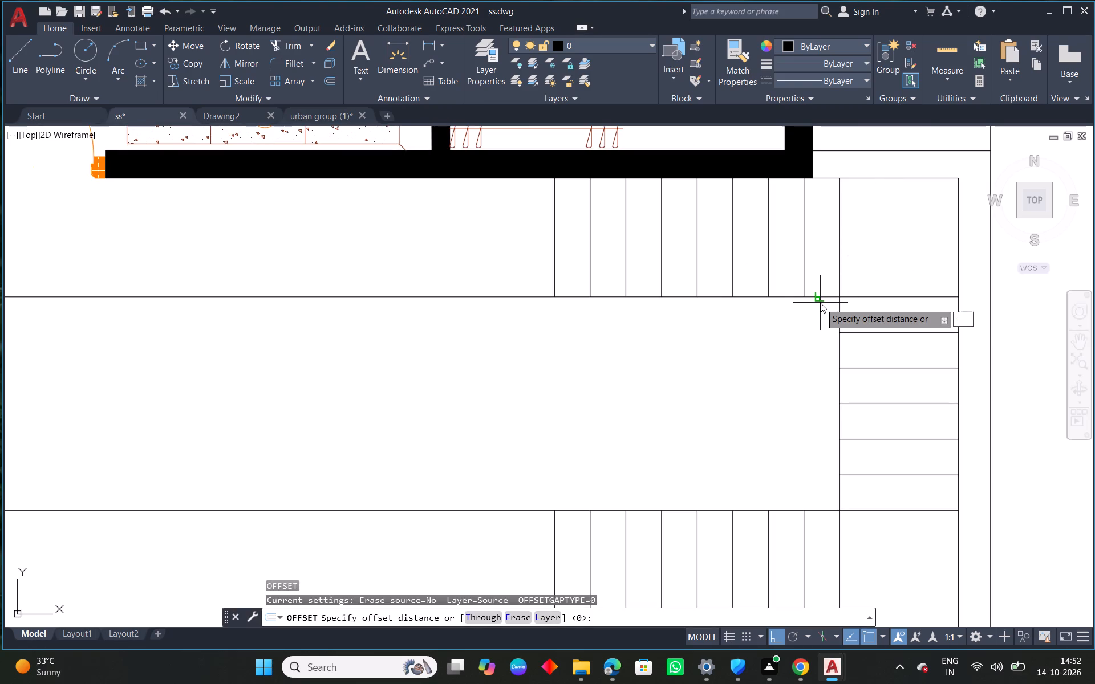
key("Return")
left_click_drag(823, 295, 821, 303)
left_click(814, 335)
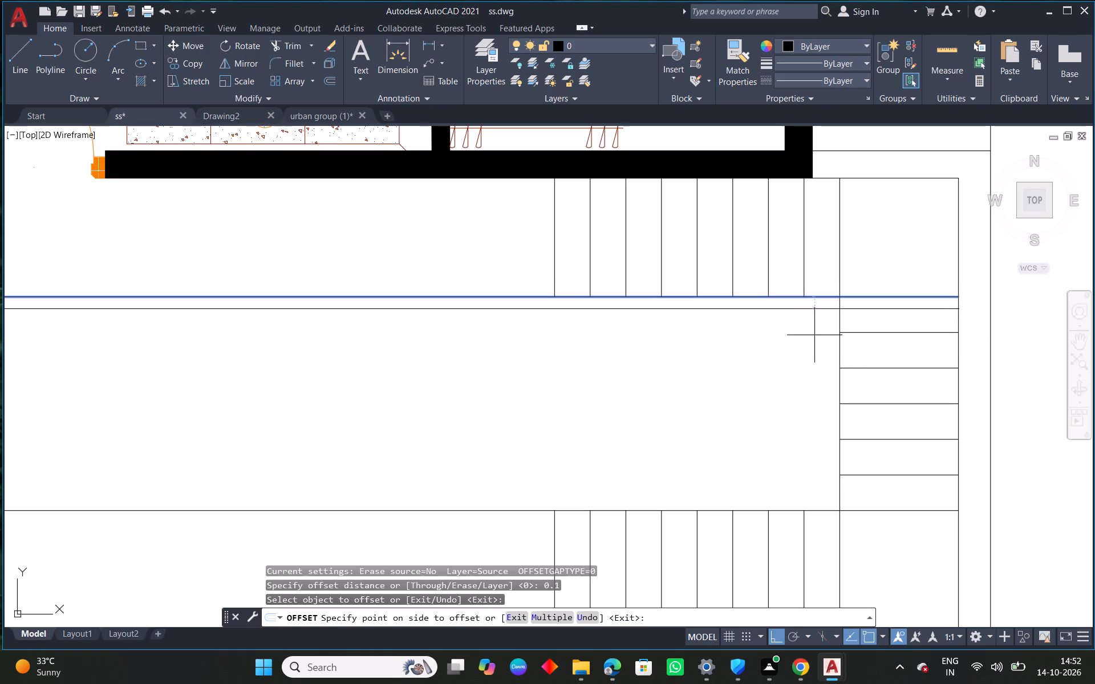
left_click(825, 510)
left_click(825, 477)
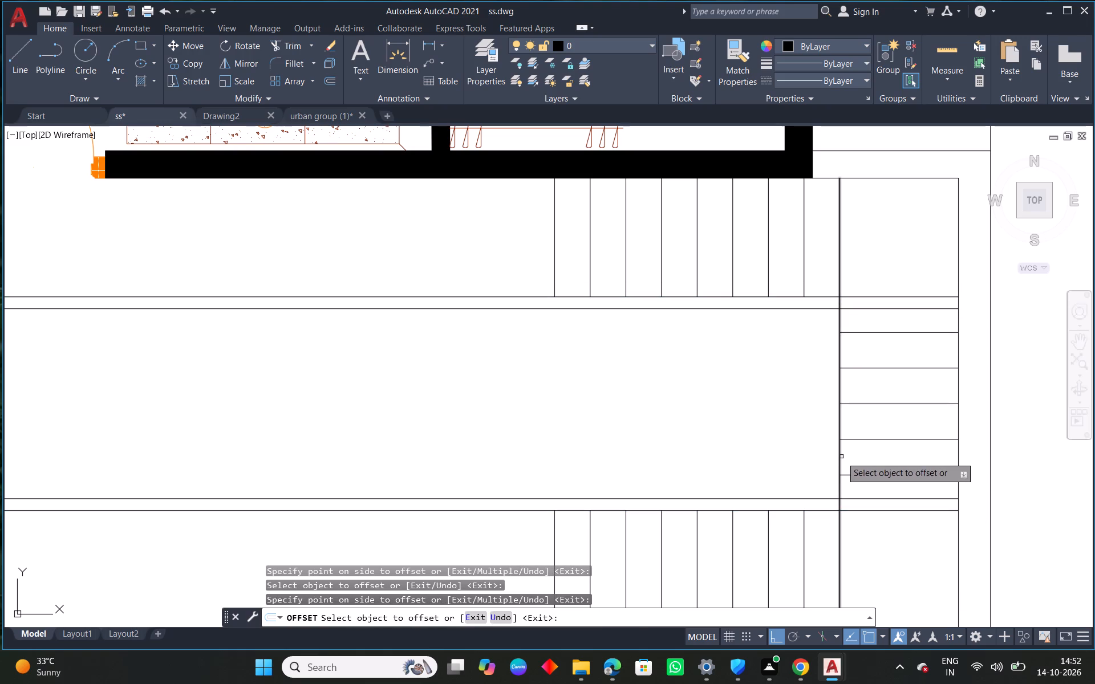
left_click(839, 458)
left_click(817, 460)
right_click(724, 376)
left_click(765, 386)
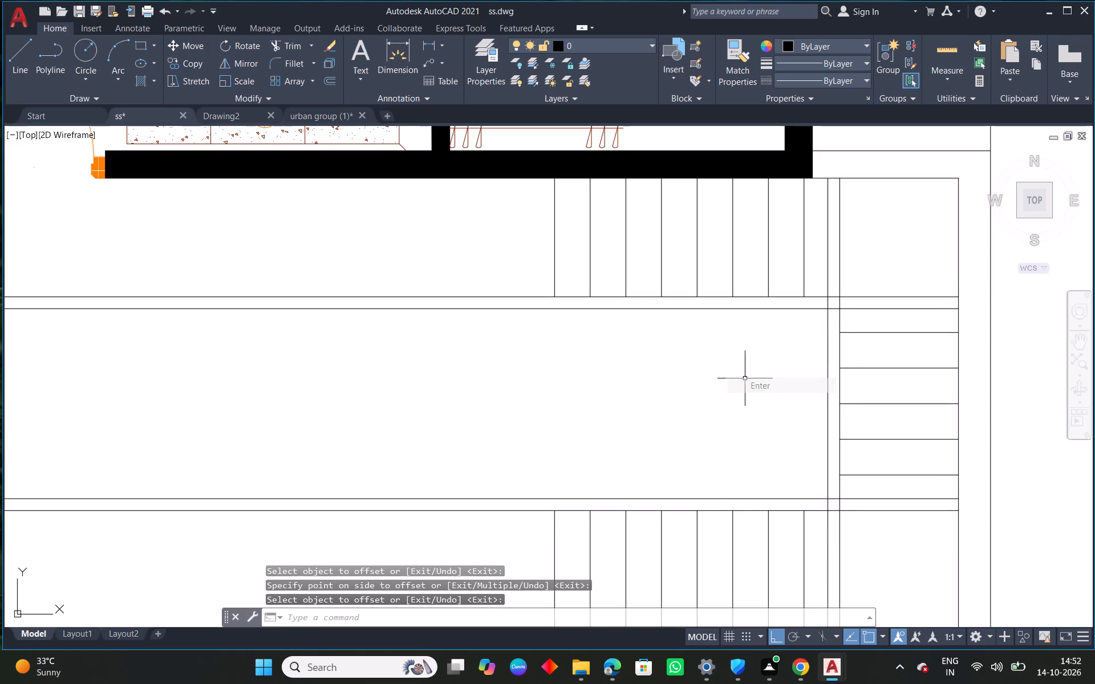
Fillet the 0.1 offset lines into square upper and lower corners at the end bay side of the central well.
right_click(642, 327)
left_click(708, 357)
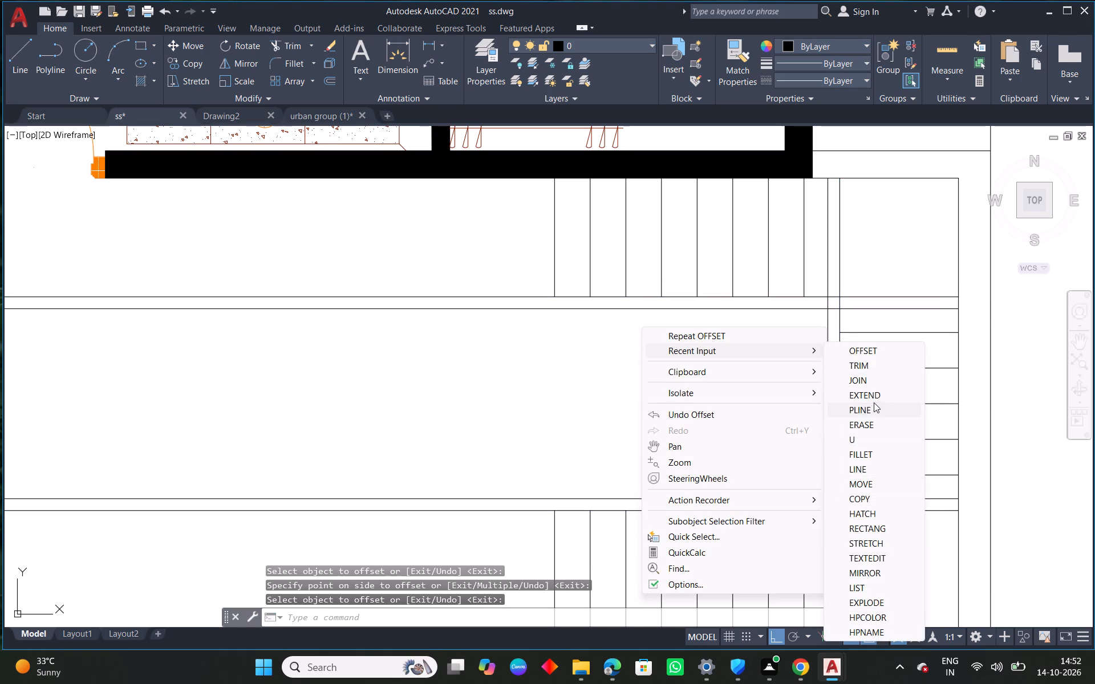
left_click(862, 455)
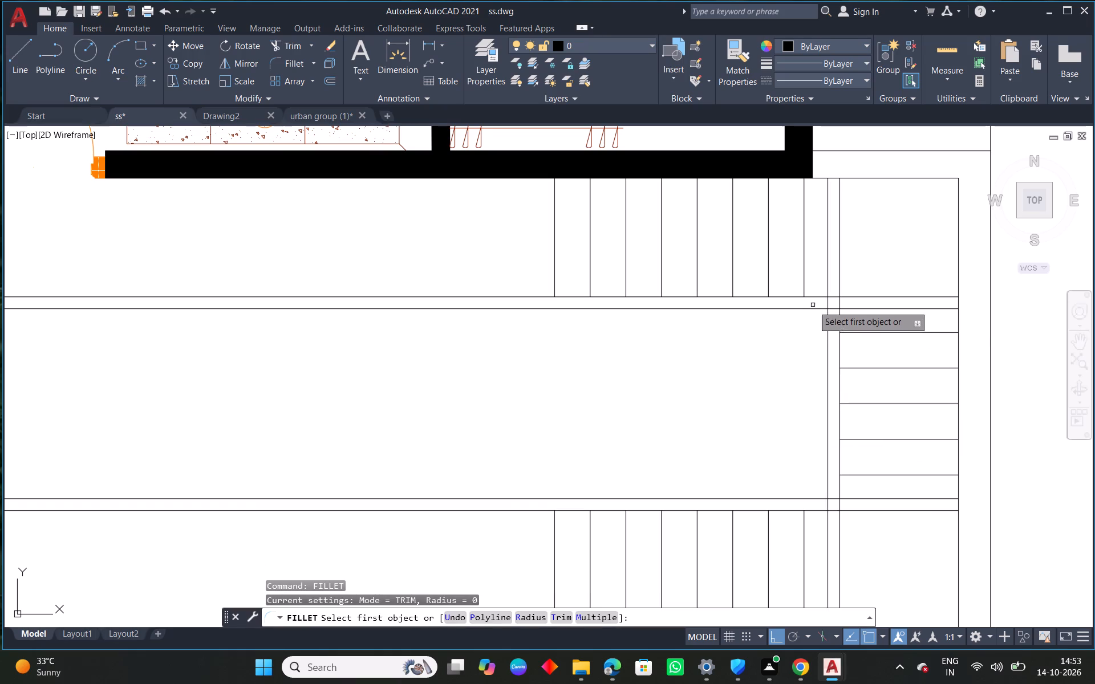
left_click(813, 308)
left_click(826, 319)
right_click(751, 344)
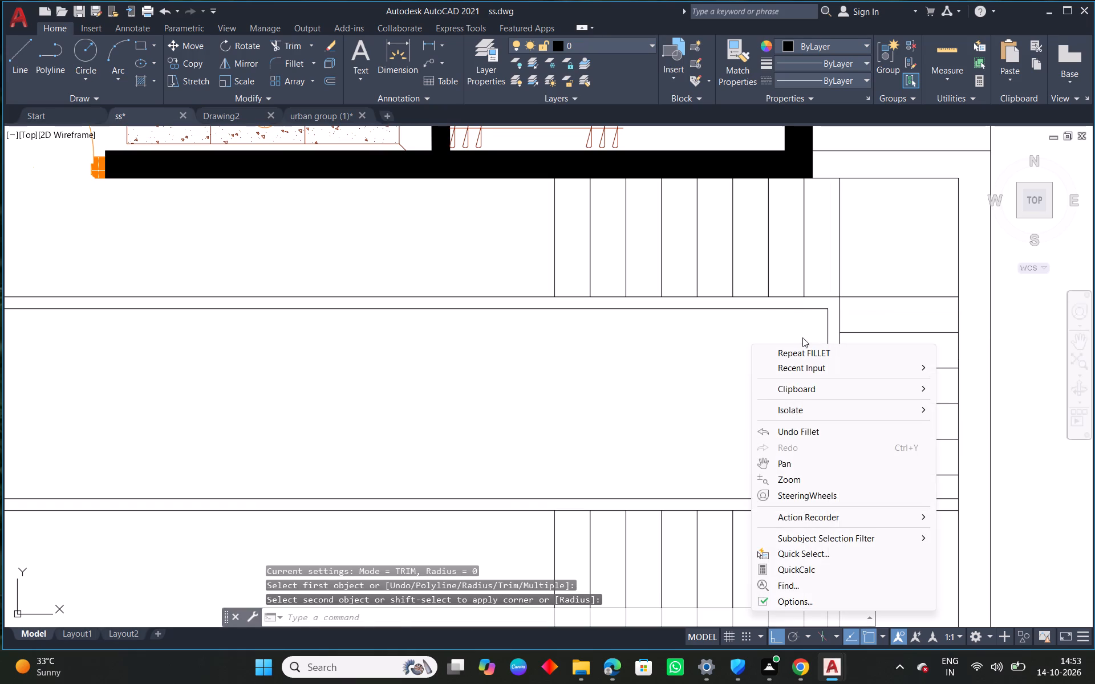
left_click(806, 352)
middle_click_drag(802, 416, 810, 340)
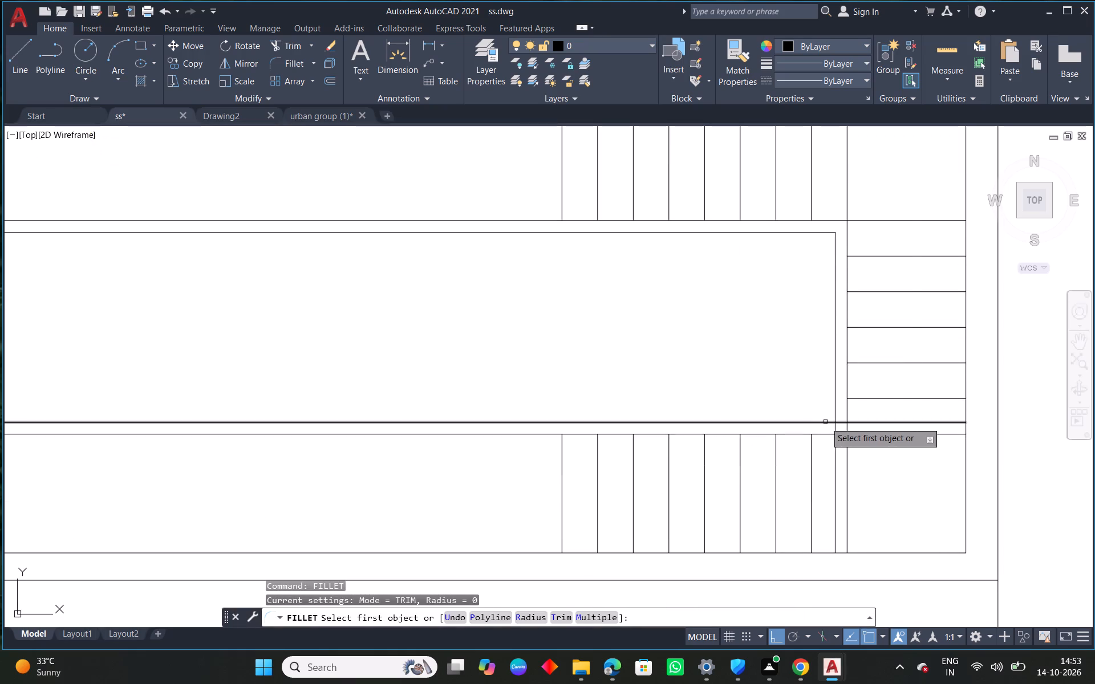
left_click(825, 422)
left_click(835, 407)
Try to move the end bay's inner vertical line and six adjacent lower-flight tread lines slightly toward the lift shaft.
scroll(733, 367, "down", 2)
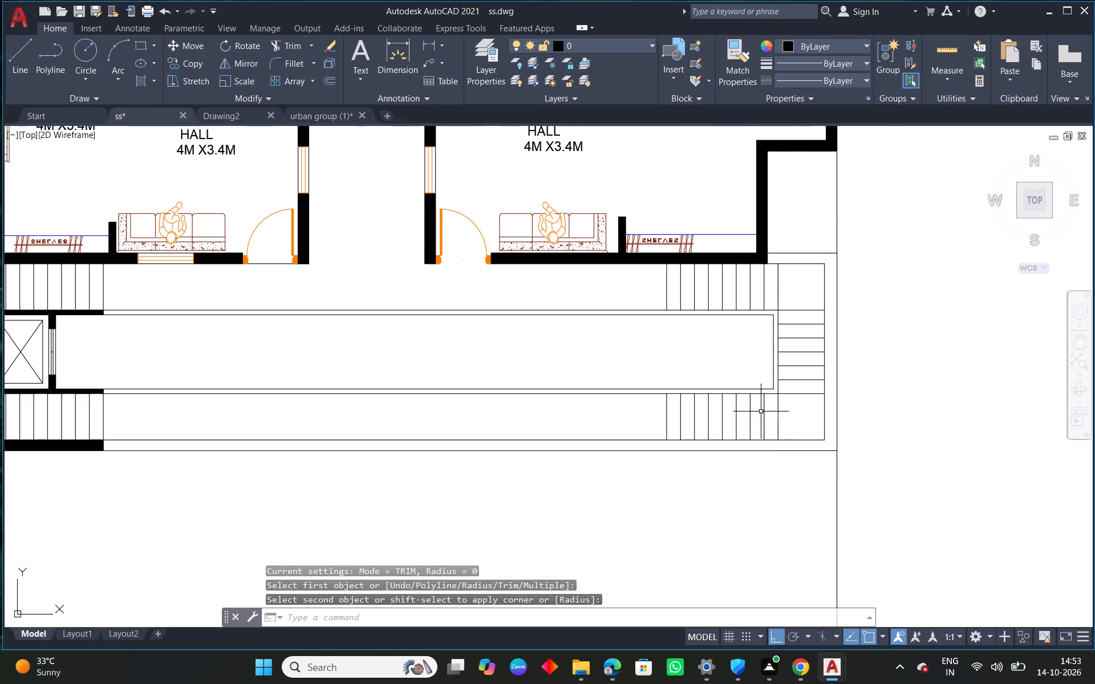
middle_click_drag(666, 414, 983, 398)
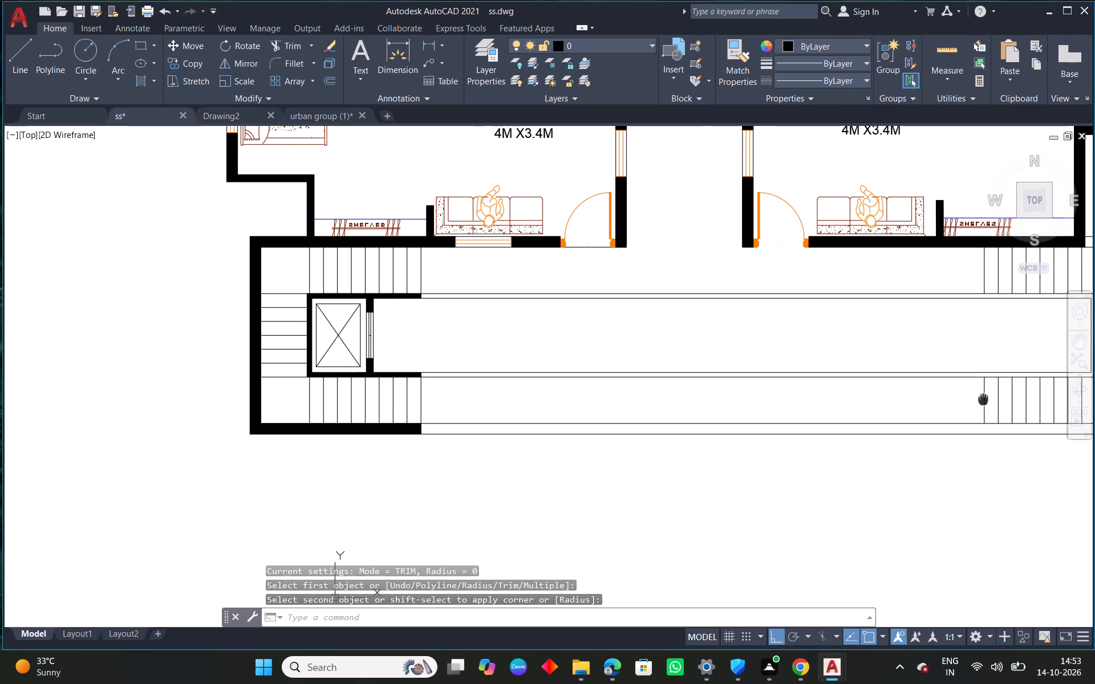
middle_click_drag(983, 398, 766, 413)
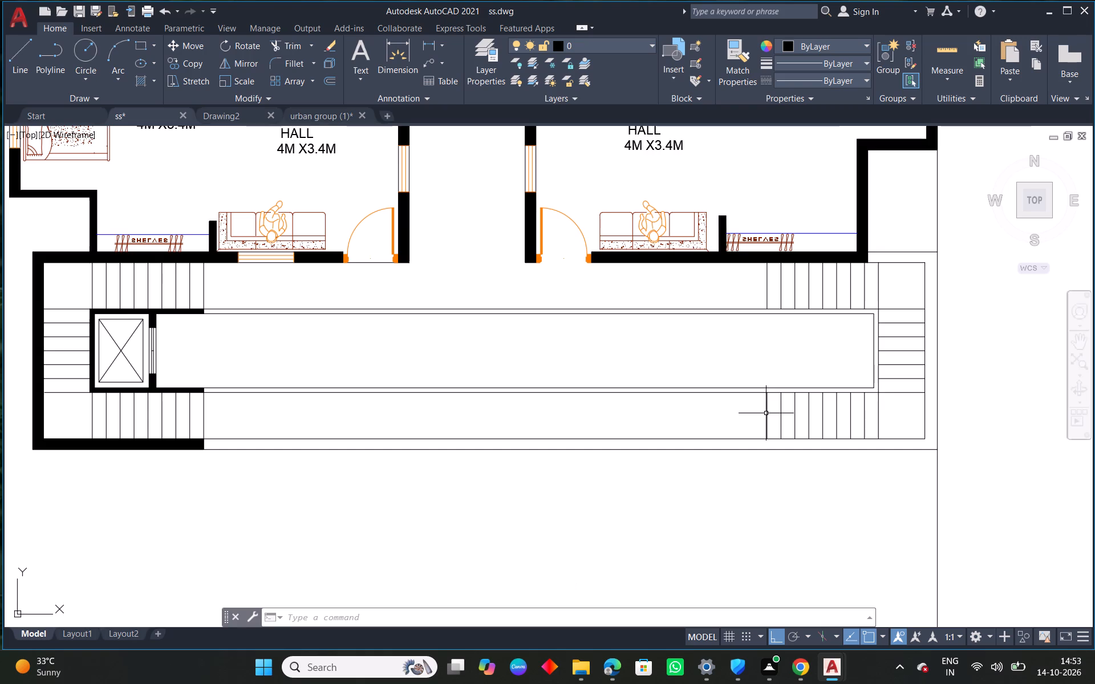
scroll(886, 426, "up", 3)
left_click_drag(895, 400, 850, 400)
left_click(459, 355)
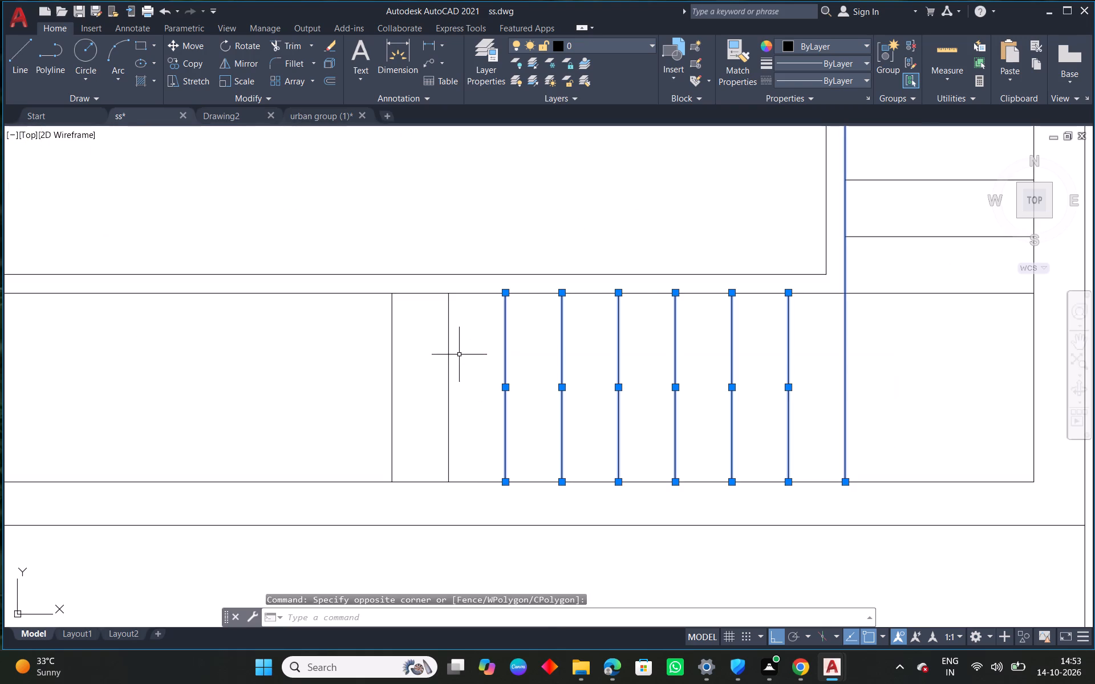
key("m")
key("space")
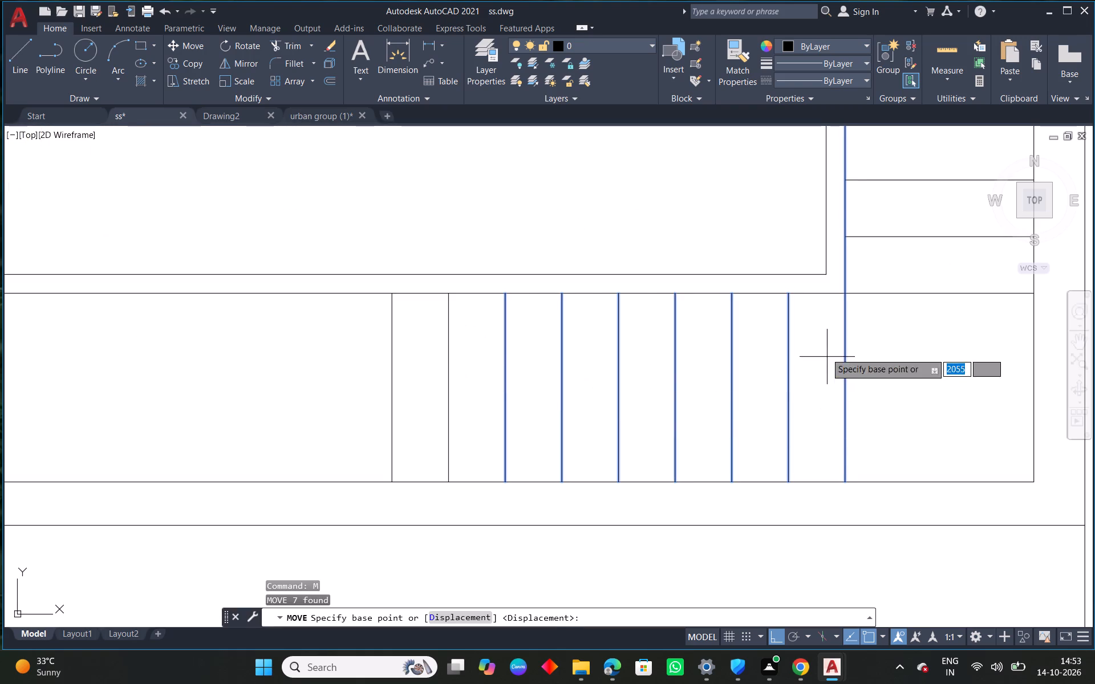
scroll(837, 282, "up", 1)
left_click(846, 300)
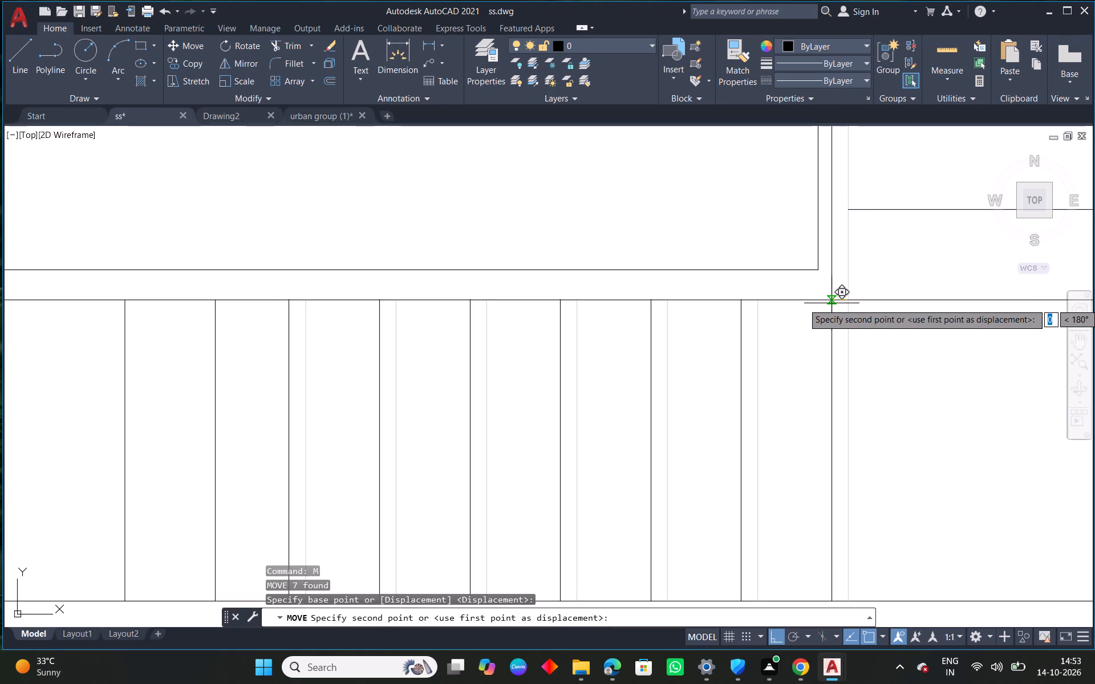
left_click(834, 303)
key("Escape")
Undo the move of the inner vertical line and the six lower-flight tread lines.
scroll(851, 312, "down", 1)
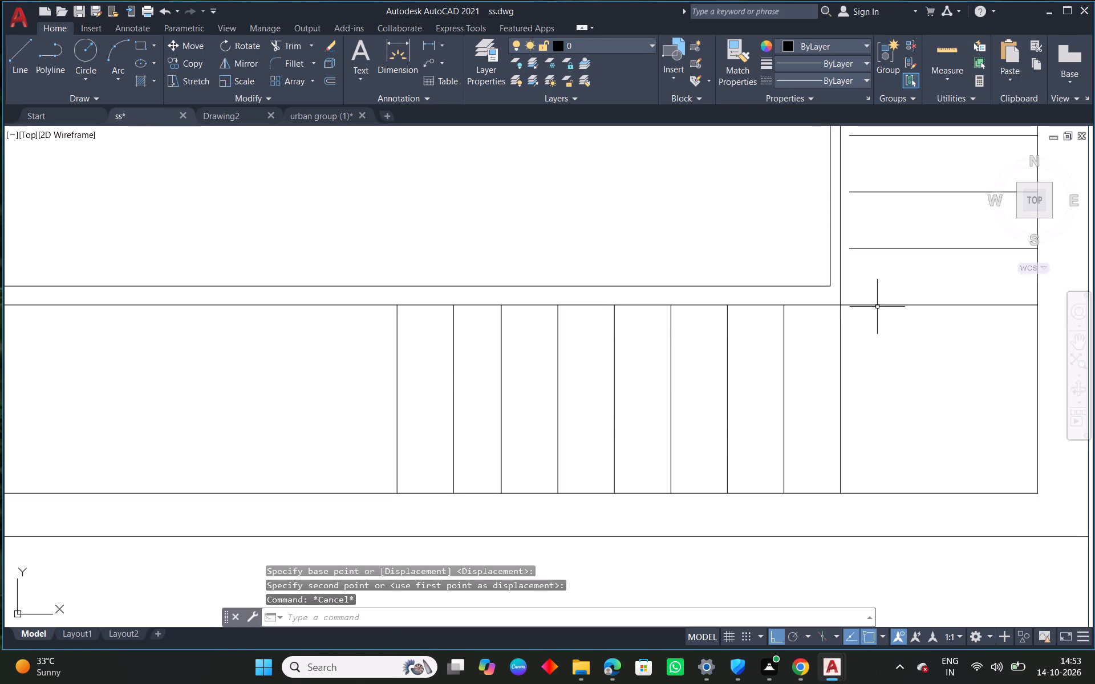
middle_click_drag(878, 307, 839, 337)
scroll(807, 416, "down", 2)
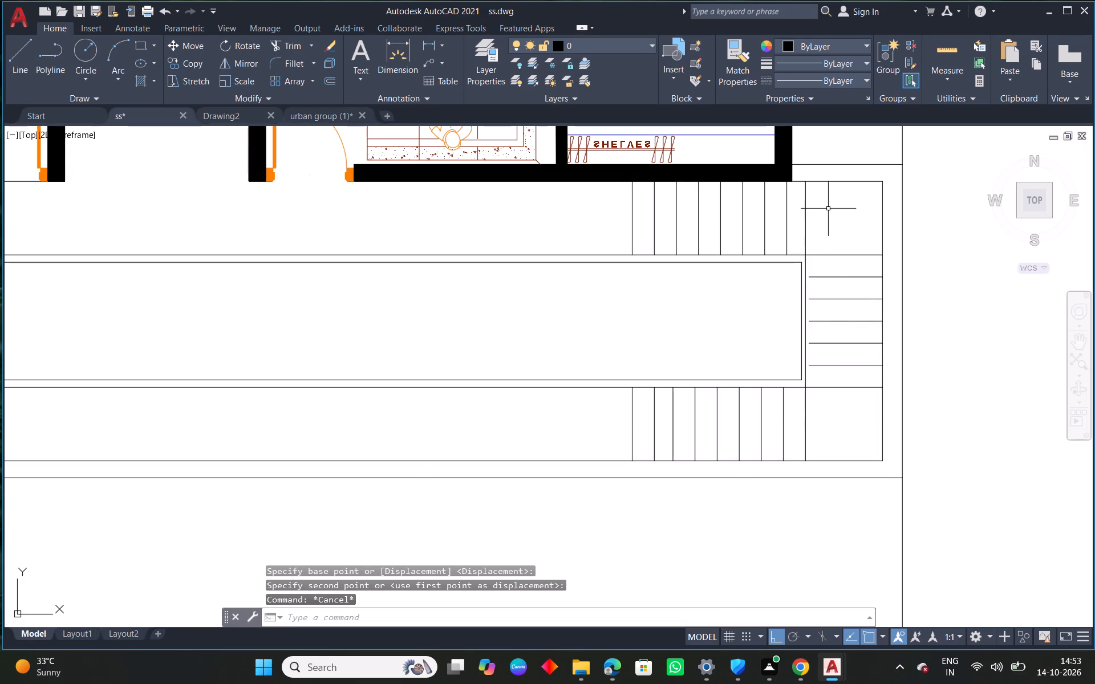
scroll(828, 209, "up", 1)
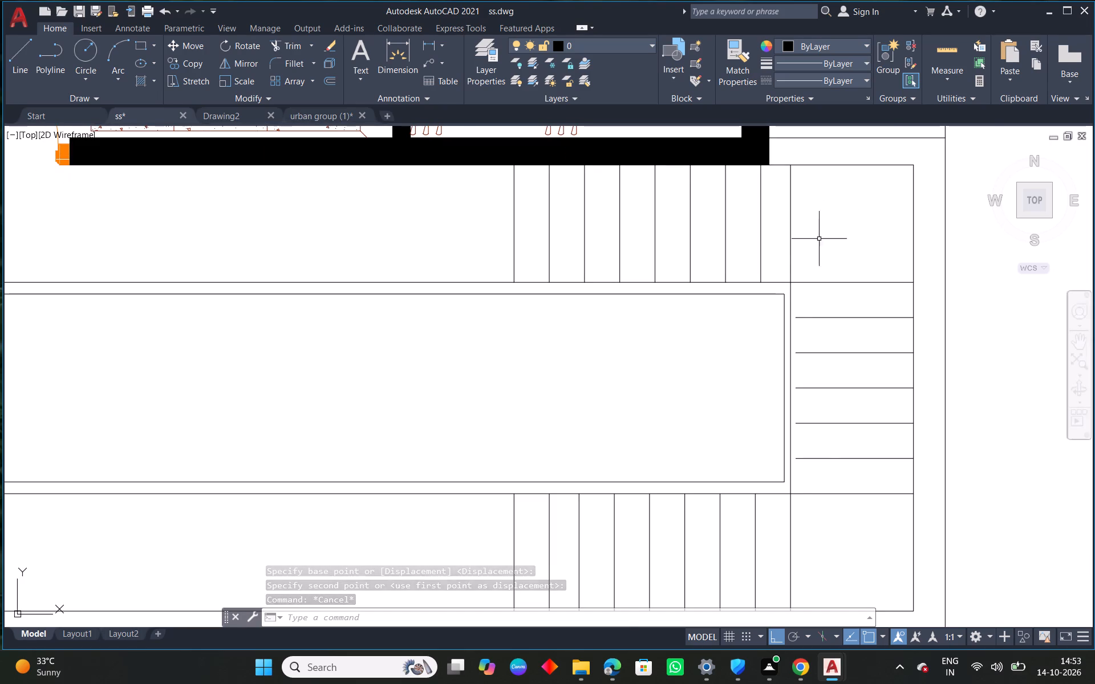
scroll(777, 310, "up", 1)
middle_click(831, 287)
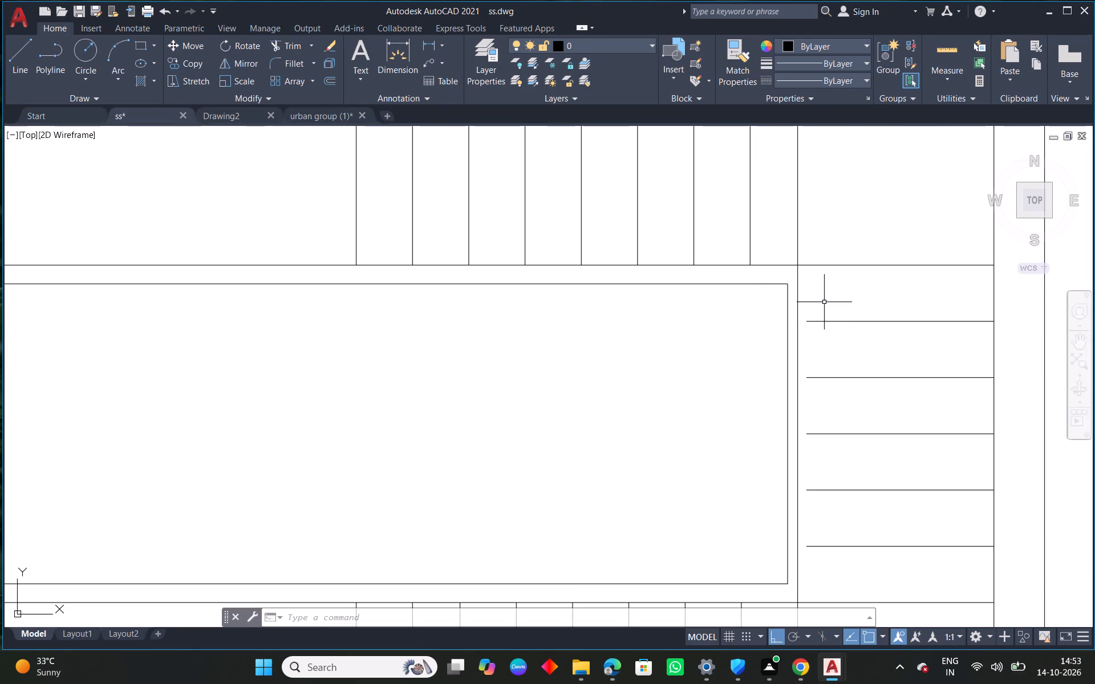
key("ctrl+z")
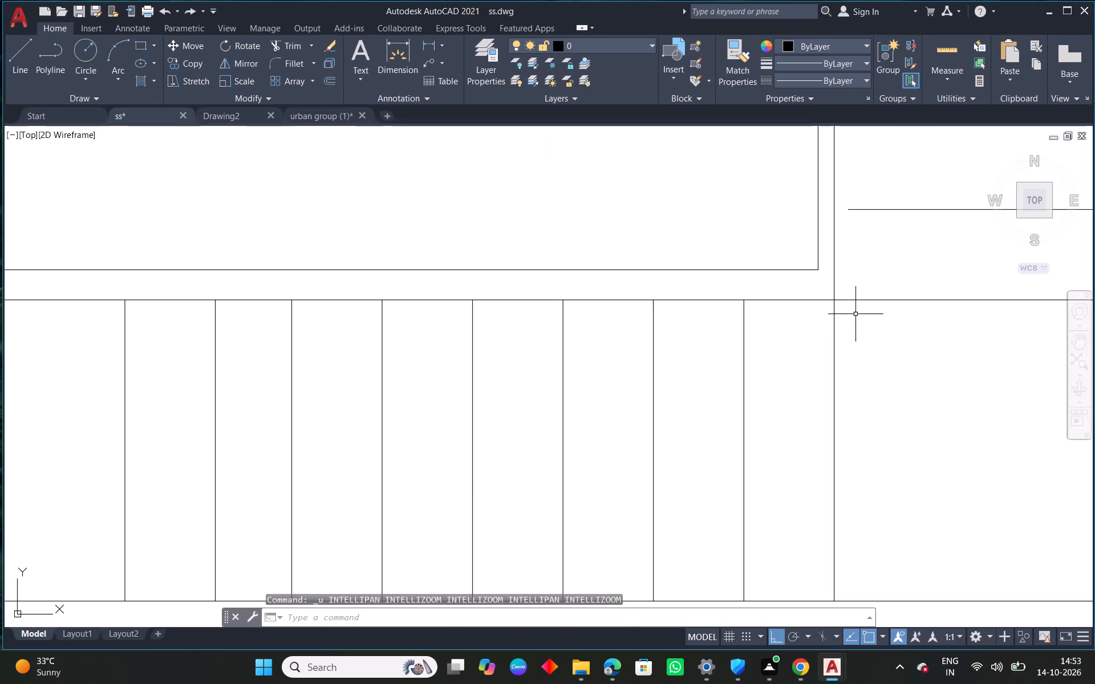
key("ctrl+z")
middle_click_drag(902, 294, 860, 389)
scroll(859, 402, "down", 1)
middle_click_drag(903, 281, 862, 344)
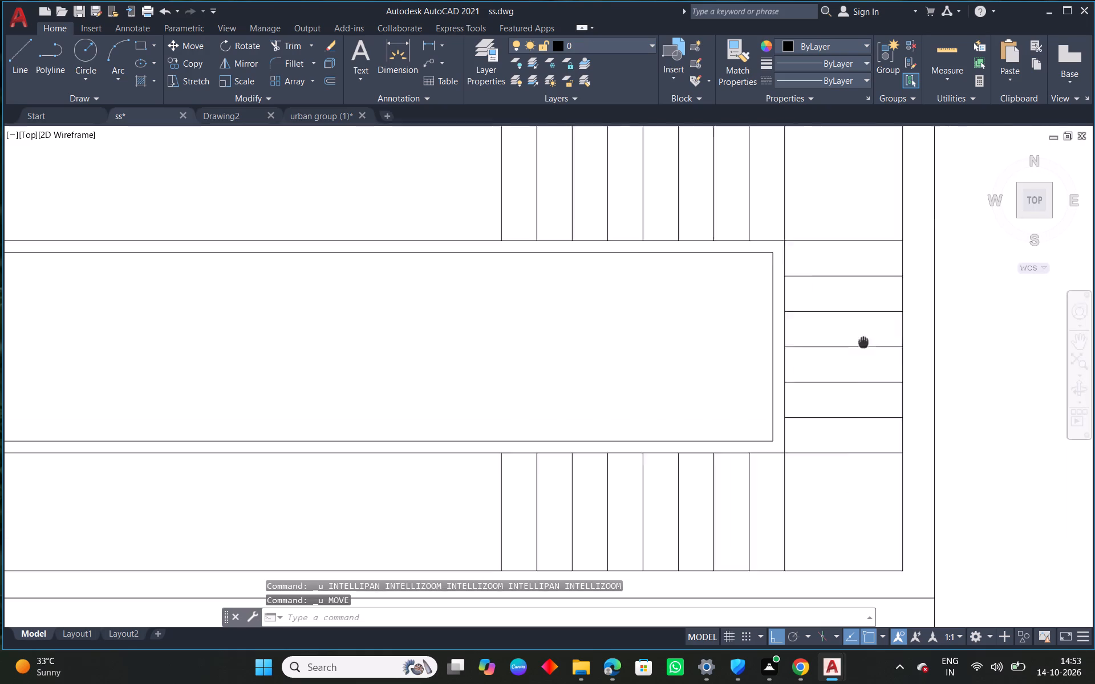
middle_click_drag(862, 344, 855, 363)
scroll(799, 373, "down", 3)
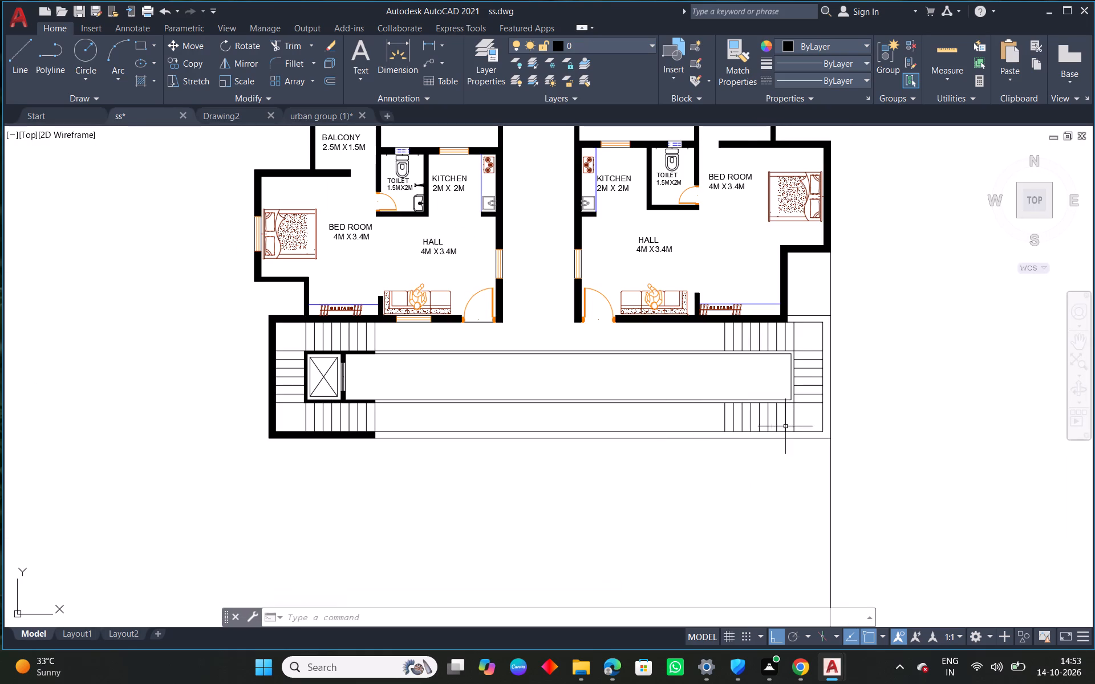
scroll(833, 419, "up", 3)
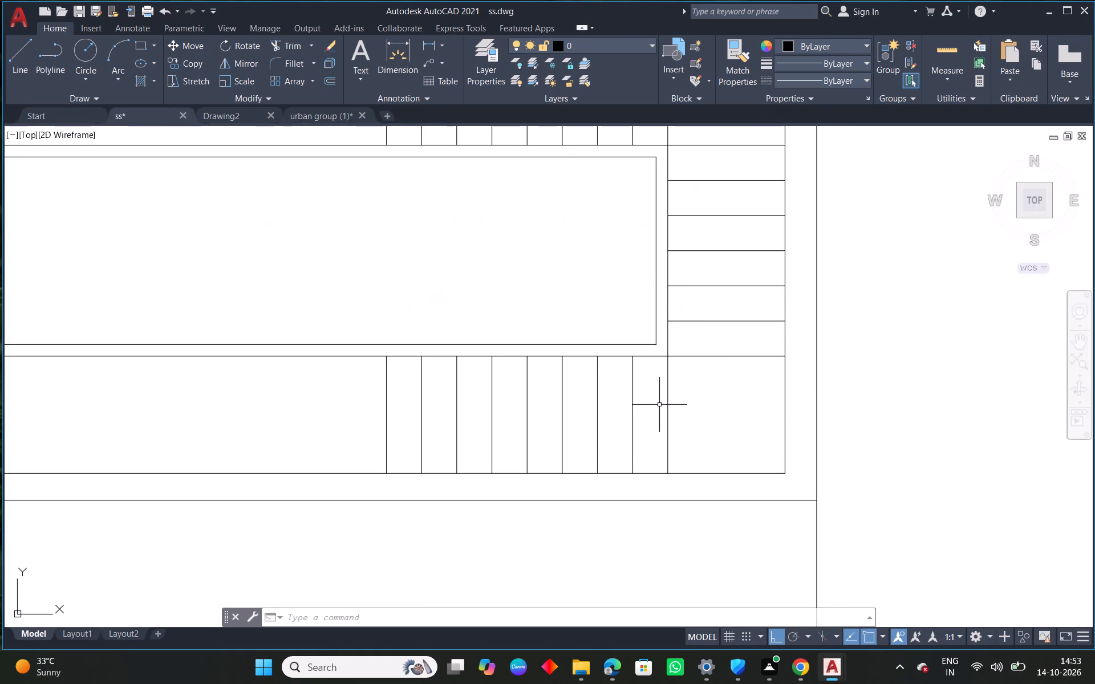
Split the end bay's inner vertical line at the lower flight by trimming its lowest bay segment and extending the upper part back down.
type("TR")
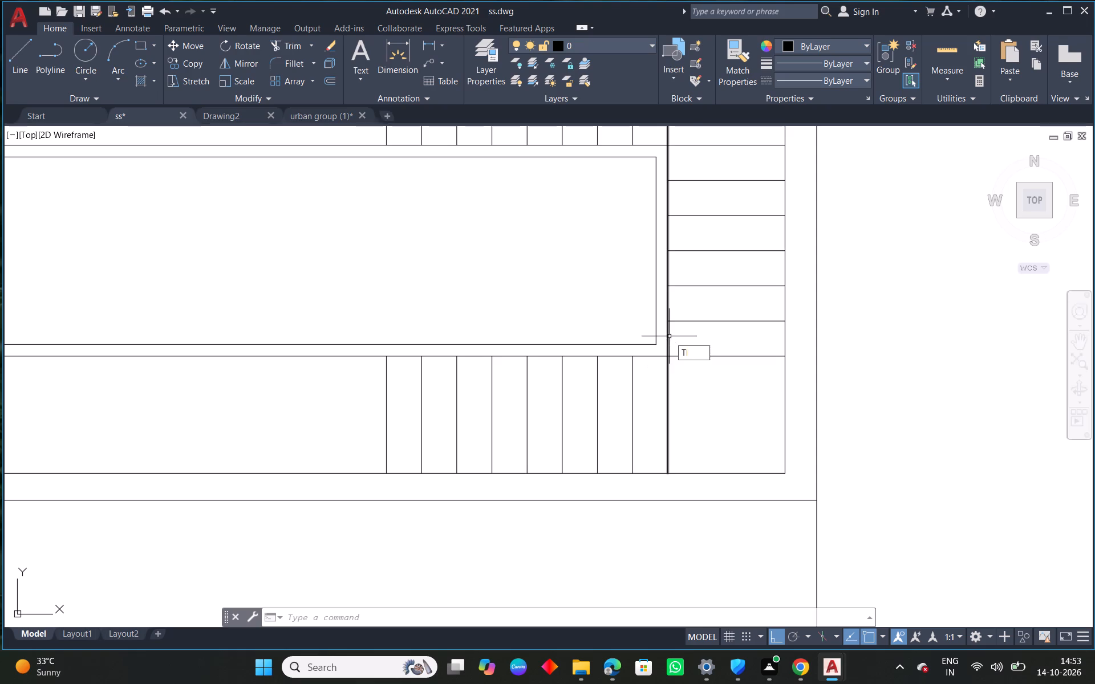
key("space")
left_click(667, 340)
key("Escape")
left_click_drag(704, 402, 697, 402)
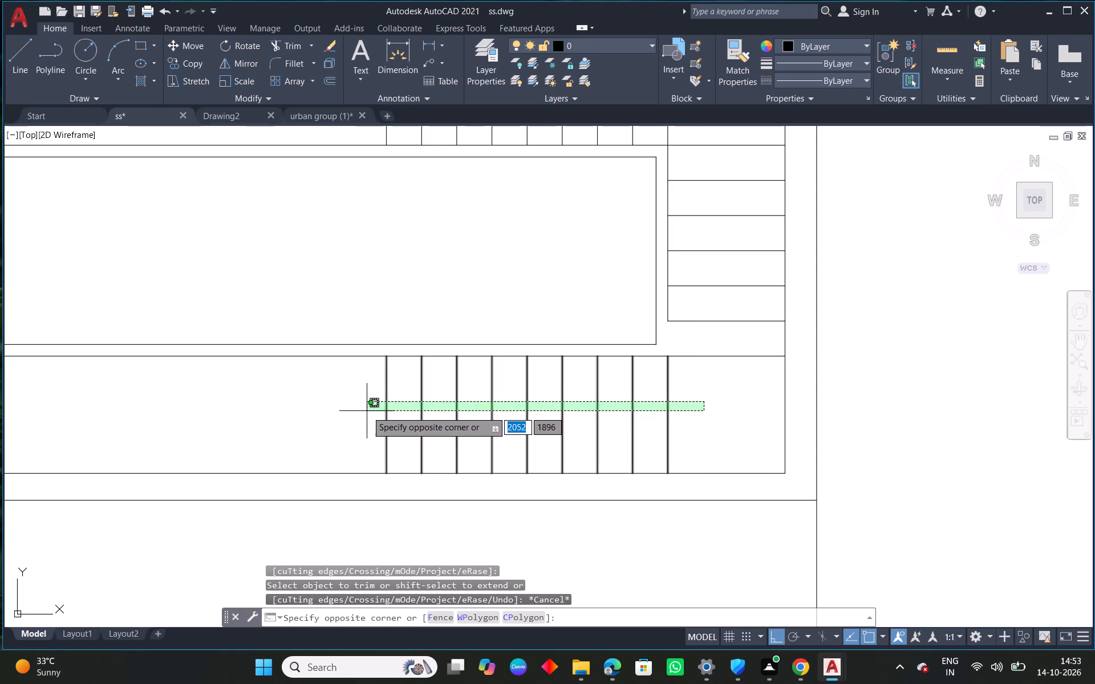
key("Escape")
key("e")
key("x")
key("space")
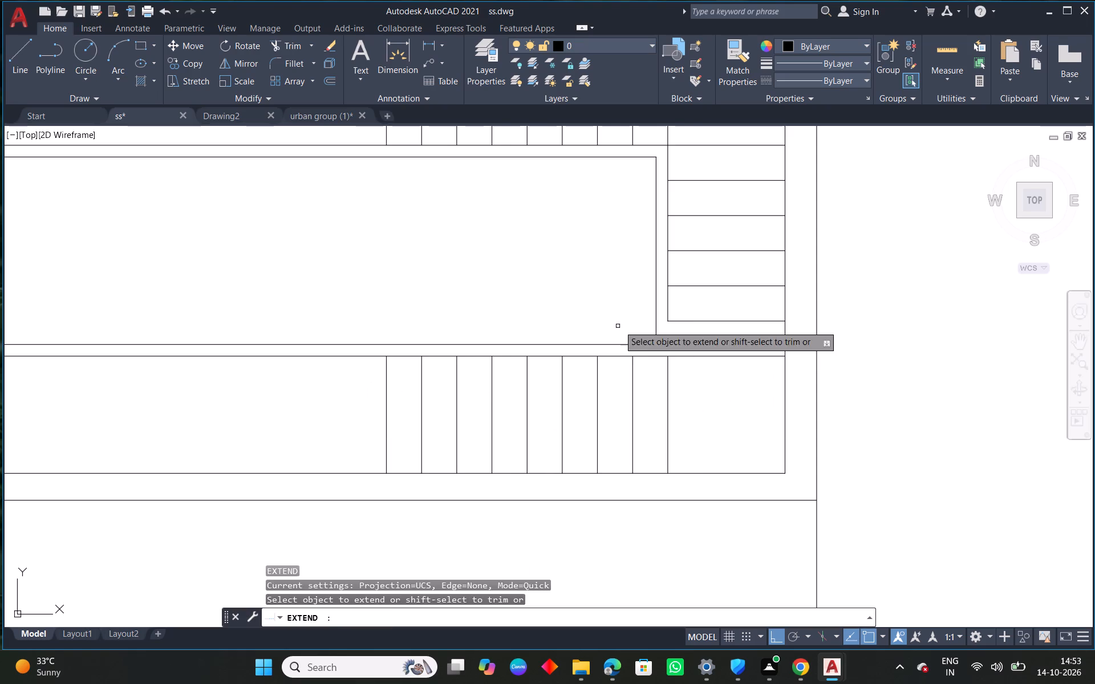
left_click_drag(676, 308, 663, 307)
key("Escape")
Move the nine lower-flight tread lines slightly toward the lift shaft.
left_click_drag(707, 397, 670, 400)
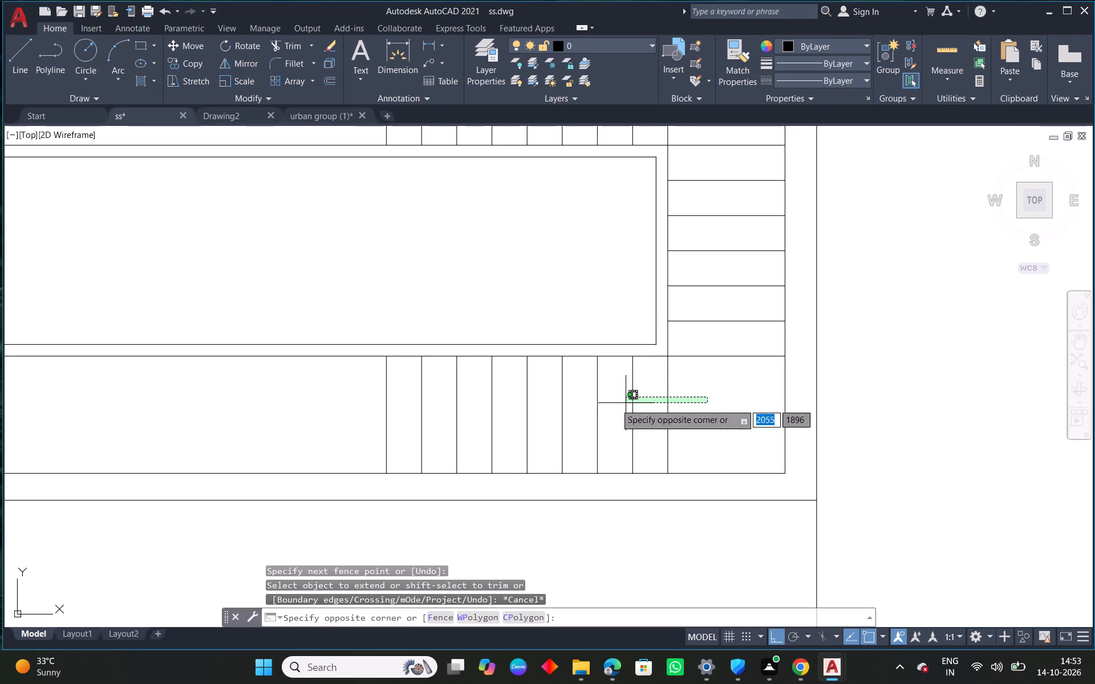
left_click(344, 407)
key("m")
key("space")
scroll(711, 346, "up", 3)
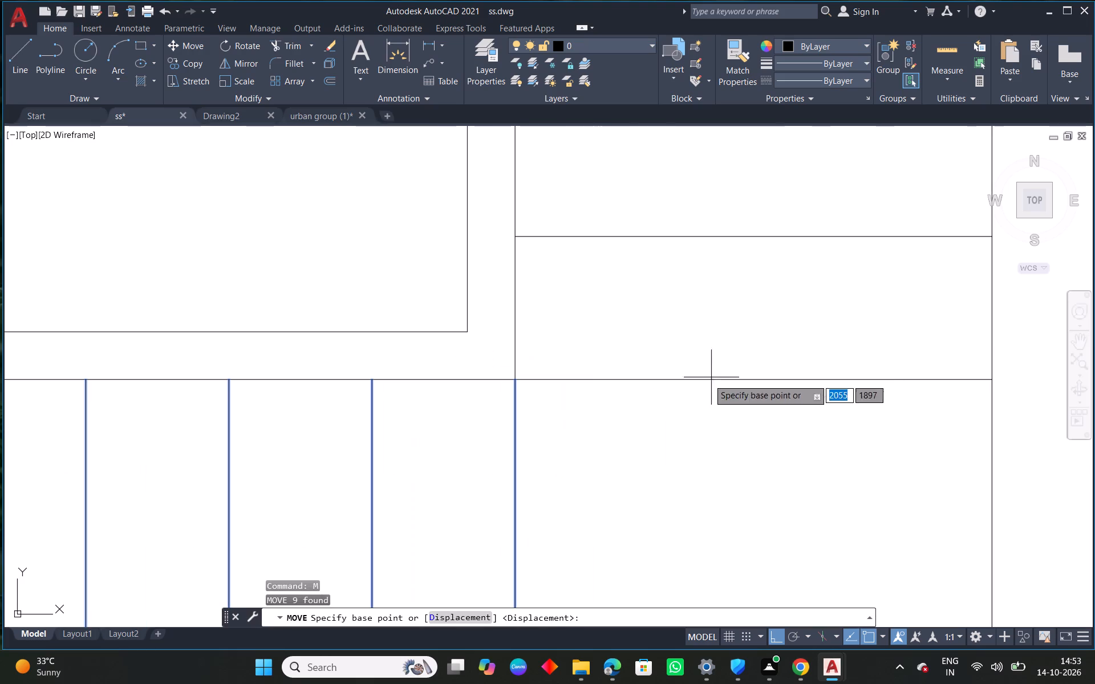
left_click(516, 384)
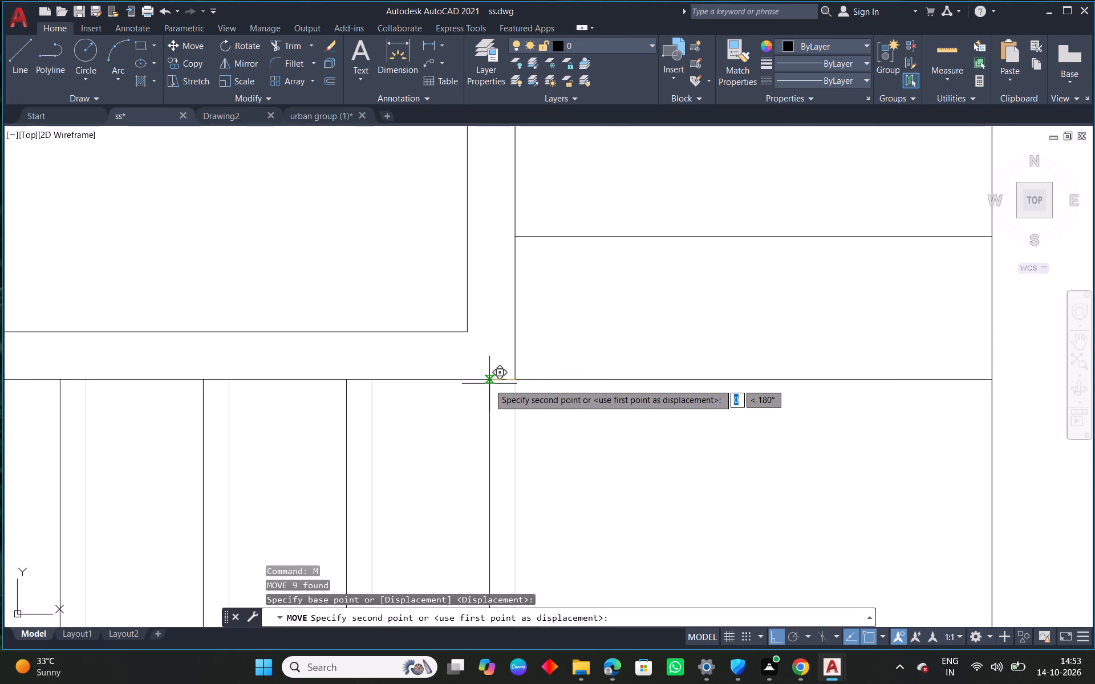
left_click(489, 384)
key("Escape")
Trim the end bay's inner vertical line between the upper flight's inner edge and the topmost end bay tread.
scroll(541, 398, "down", 3)
middle_click_drag(541, 255, 553, 334)
left_click_drag(570, 168, 465, 194)
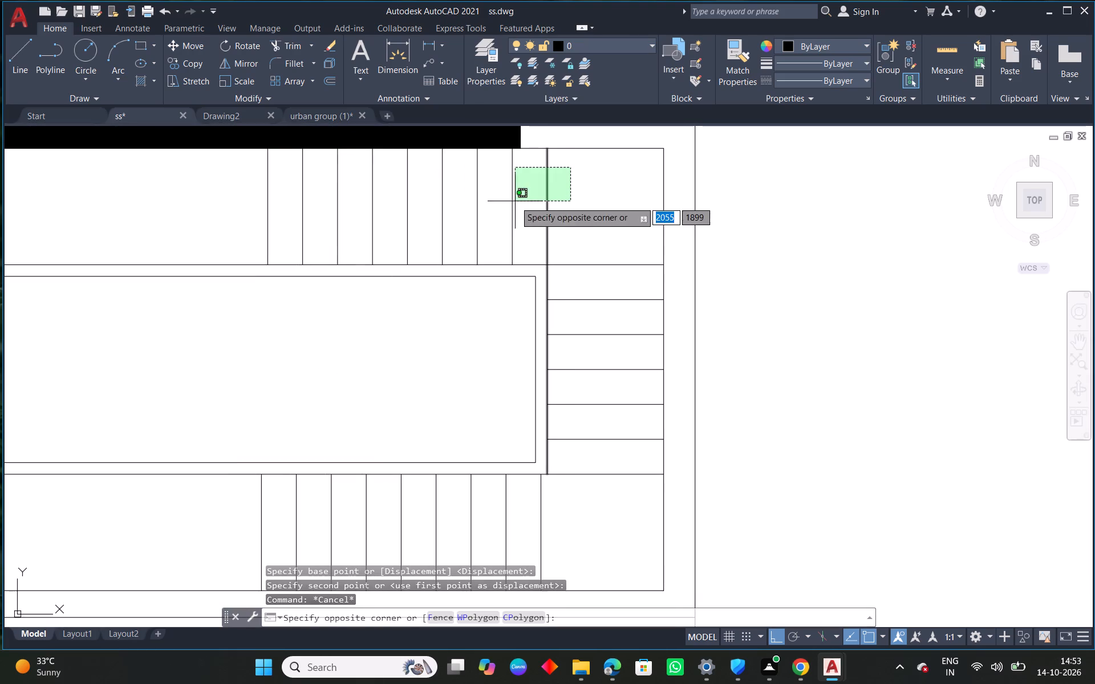
key("Escape")
scroll(549, 291, "up", 1)
key("t")
key("r")
key("space")
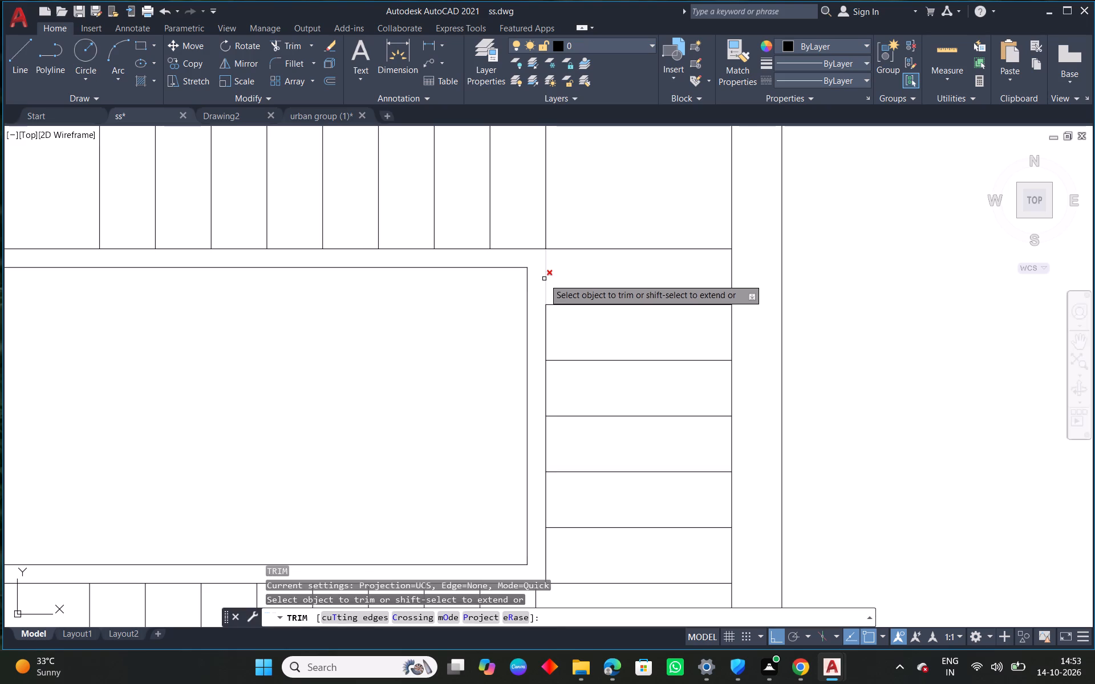
left_click(544, 279)
key("Escape")
Move the nine upper-flight tread lines slightly toward the lift shaft.
scroll(544, 279, "down", 2)
middle_click_drag(589, 308, 798, 470)
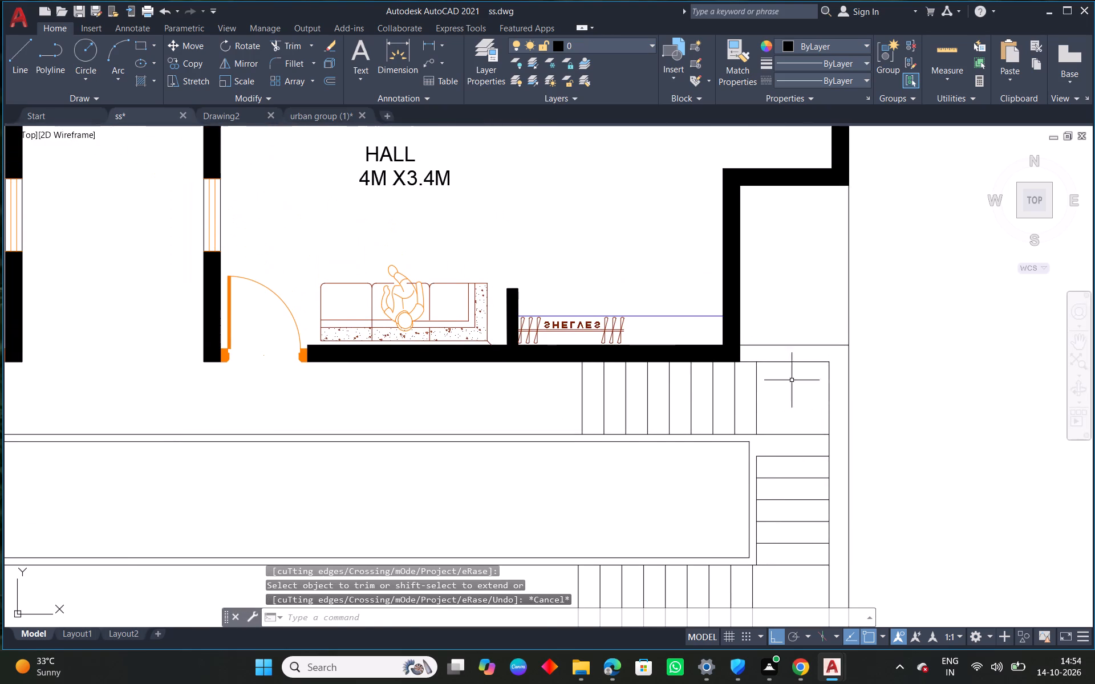
left_click_drag(789, 402, 745, 392)
left_click(510, 382)
type("M")
key("space")
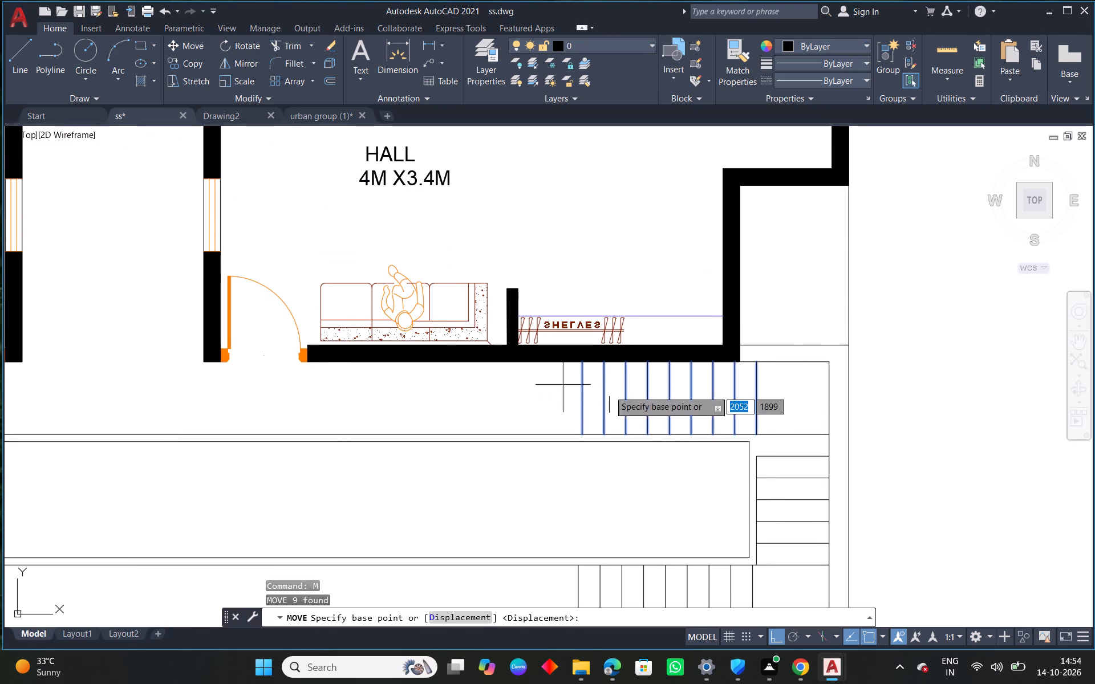
middle_click_drag(715, 410, 735, 284)
scroll(749, 333, "up", 1)
scroll(801, 300, "up", 2)
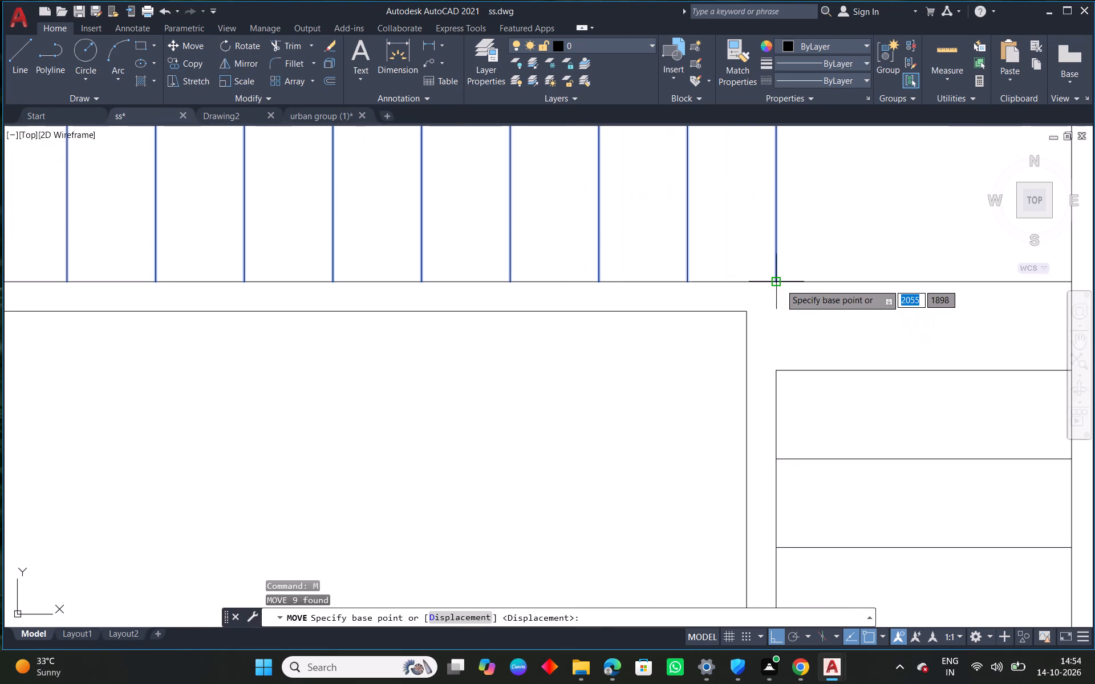
left_click(780, 284)
left_click(766, 283)
key("Escape")
Fillet the outer horizontal and vertical wall lines into a square corner below the end bay, removing the vertical overhang.
scroll(780, 347, "down", 8)
scroll(777, 384, "up", 2)
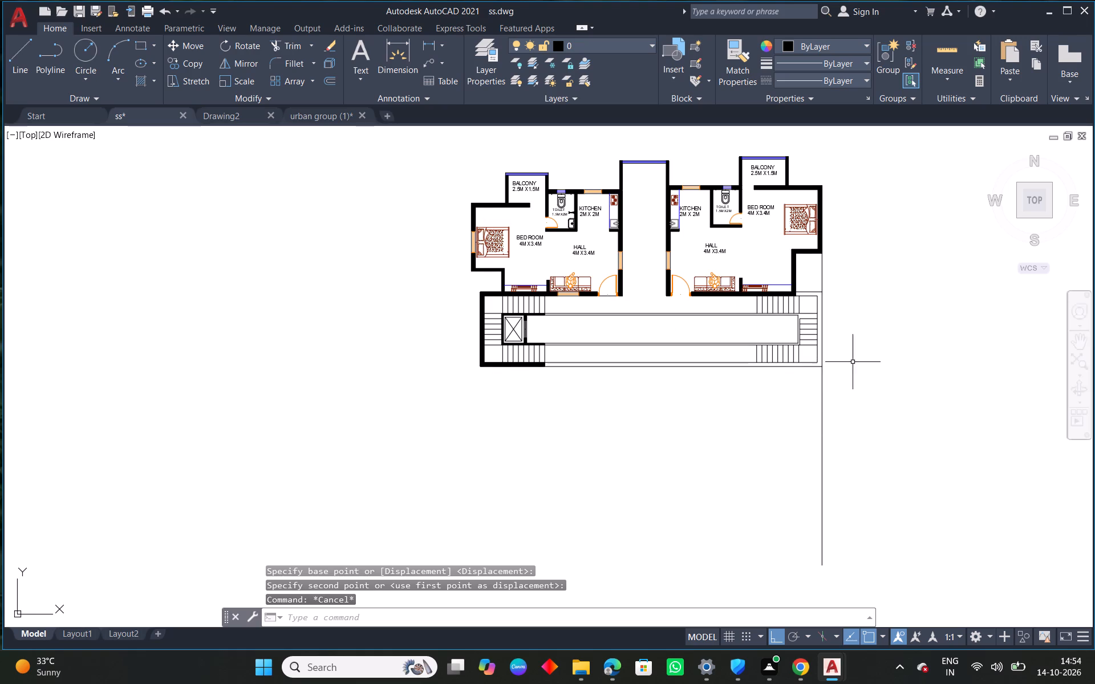
left_click_drag(883, 449, 855, 450)
left_click(724, 459)
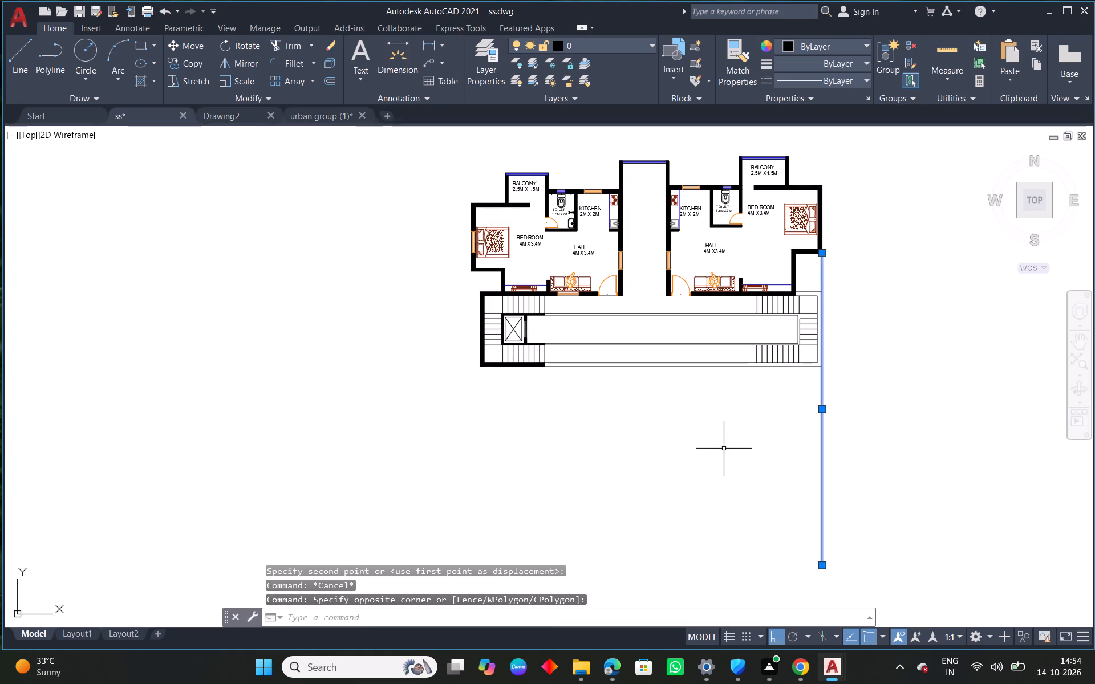
key("Escape")
scroll(838, 427, "up", 1)
scroll(792, 337, "up", 2)
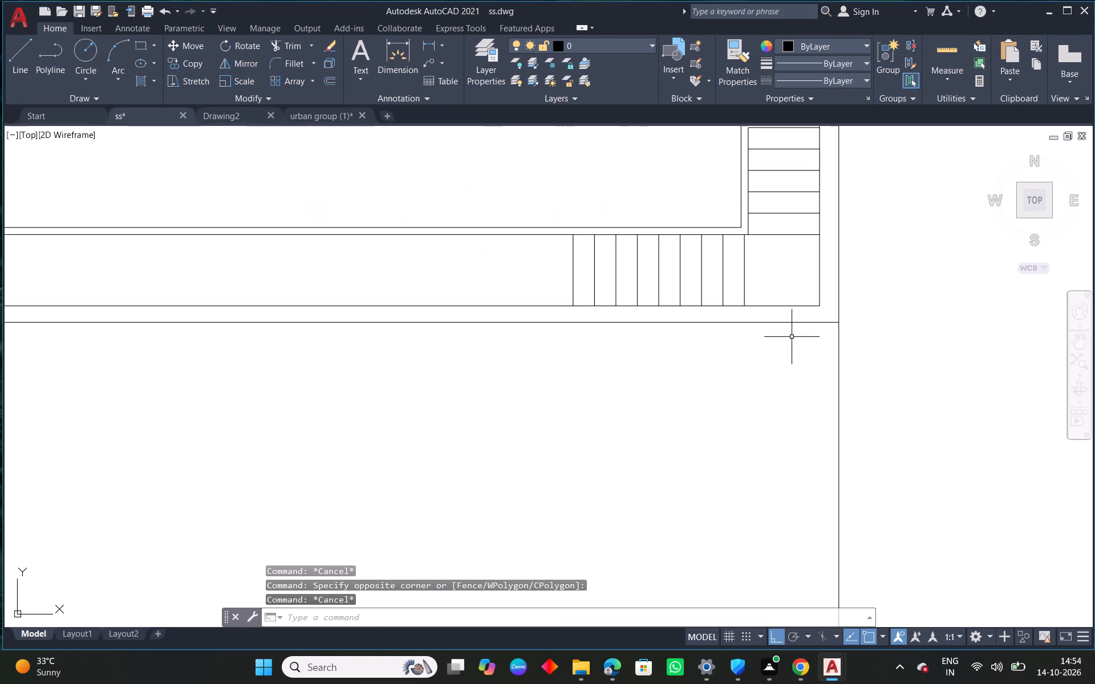
key("f")
key("space")
left_click(816, 323)
left_click(838, 310)
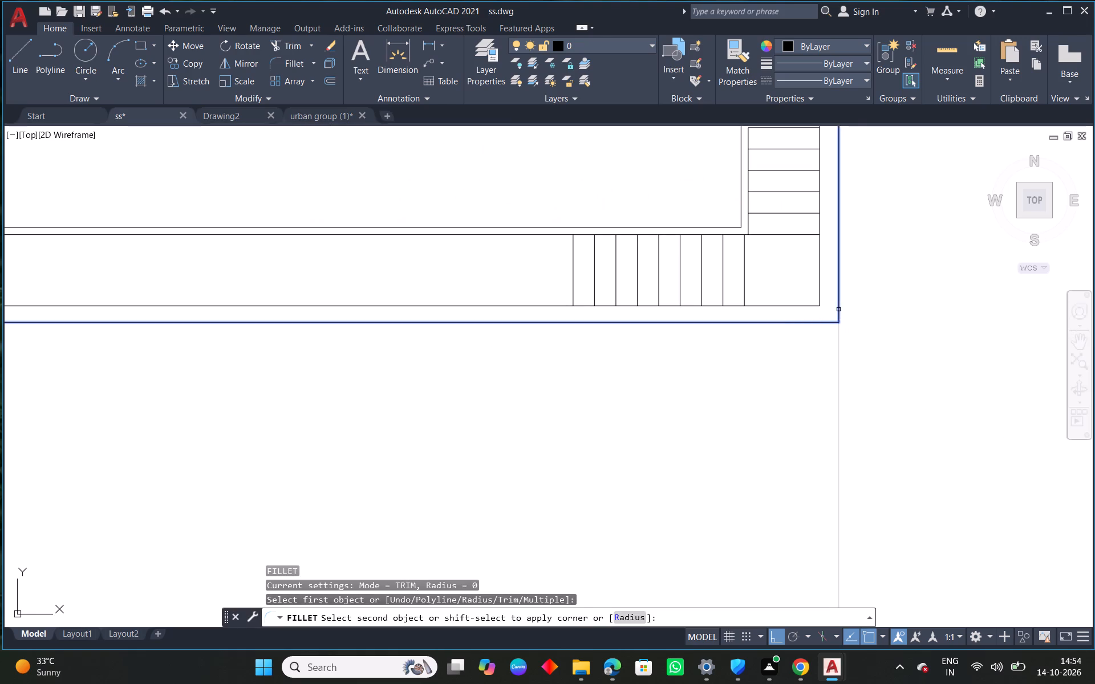
key("Escape")
Extend the end bay's inner vertical line up to the upper flight's inner edge.
scroll(813, 375, "down", 1)
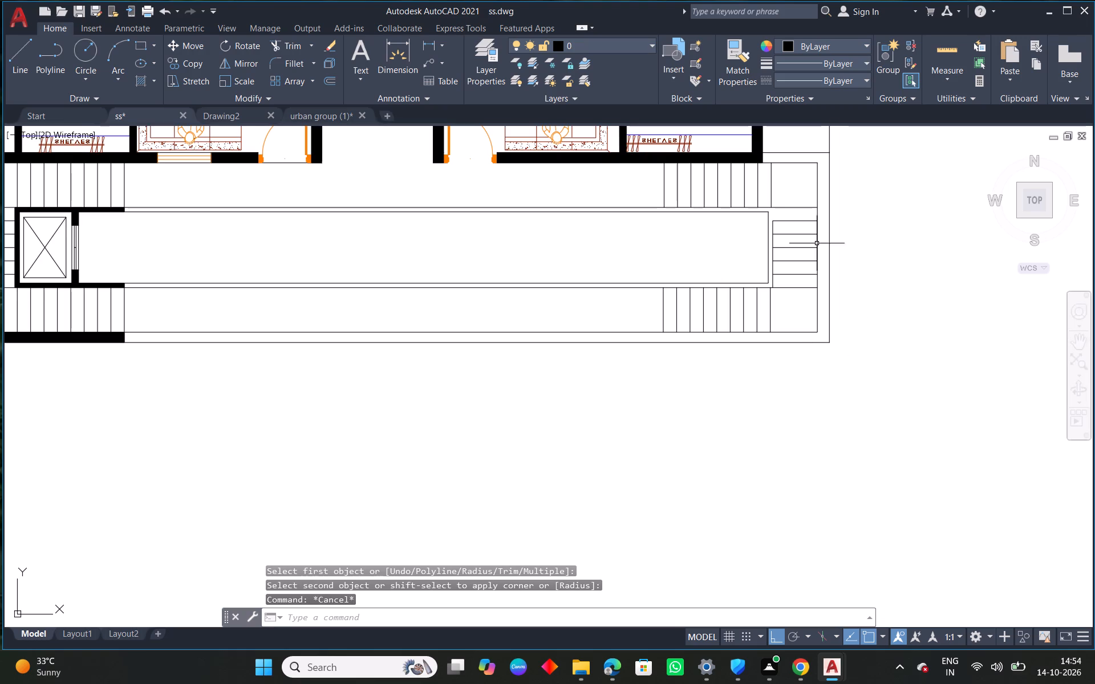
middle_click_drag(817, 243, 782, 323)
scroll(729, 276, "up", 3)
type("EX")
key("space")
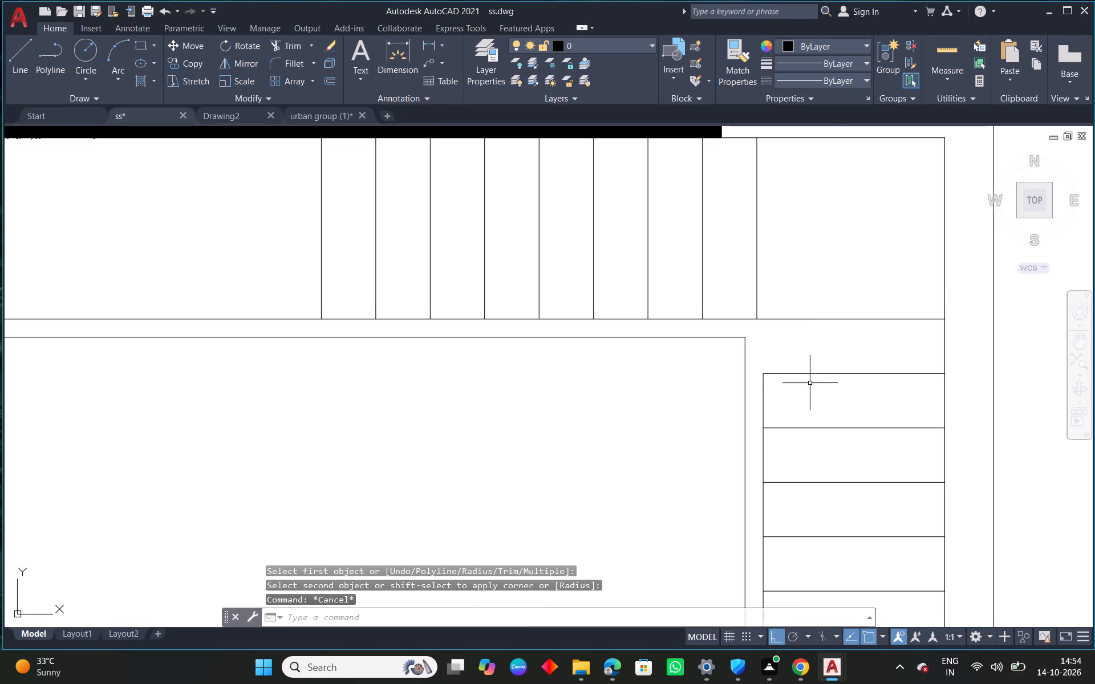
left_click(761, 391)
key("Escape")
Extend the lower and upper flights' first tread lines, nearest the lift shaft, to the offset well outline.
scroll(708, 344, "down", 2)
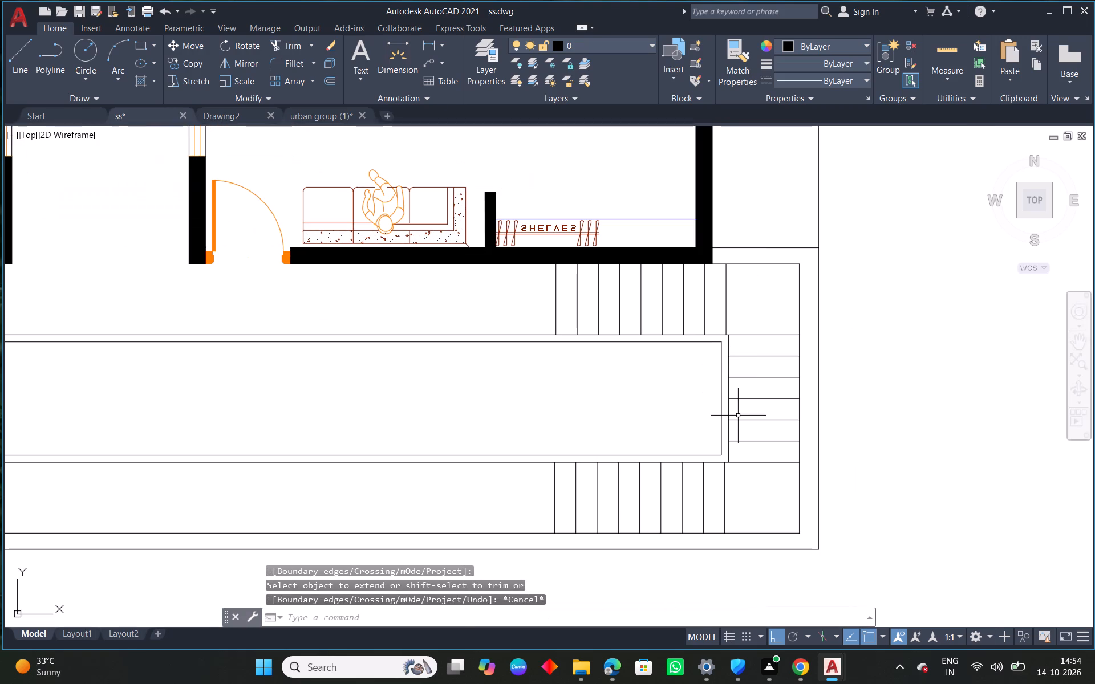
scroll(592, 367, "down", 1)
middle_click_drag(796, 450, 893, 412)
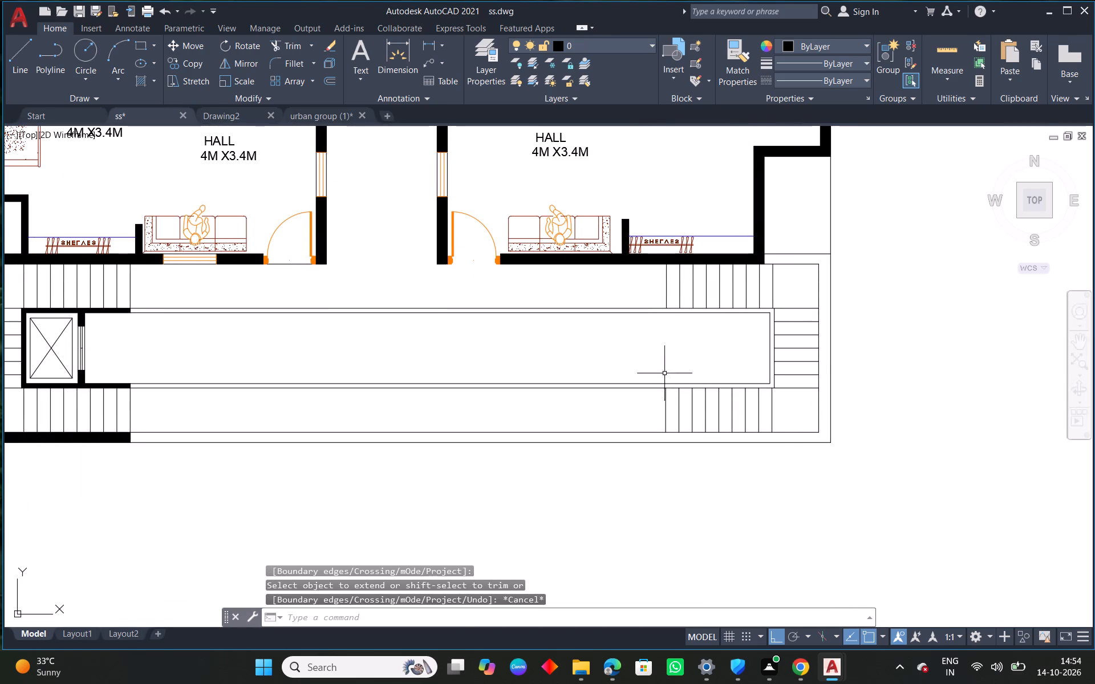
scroll(688, 406, "up", 2)
right_click(570, 271)
left_click(654, 292)
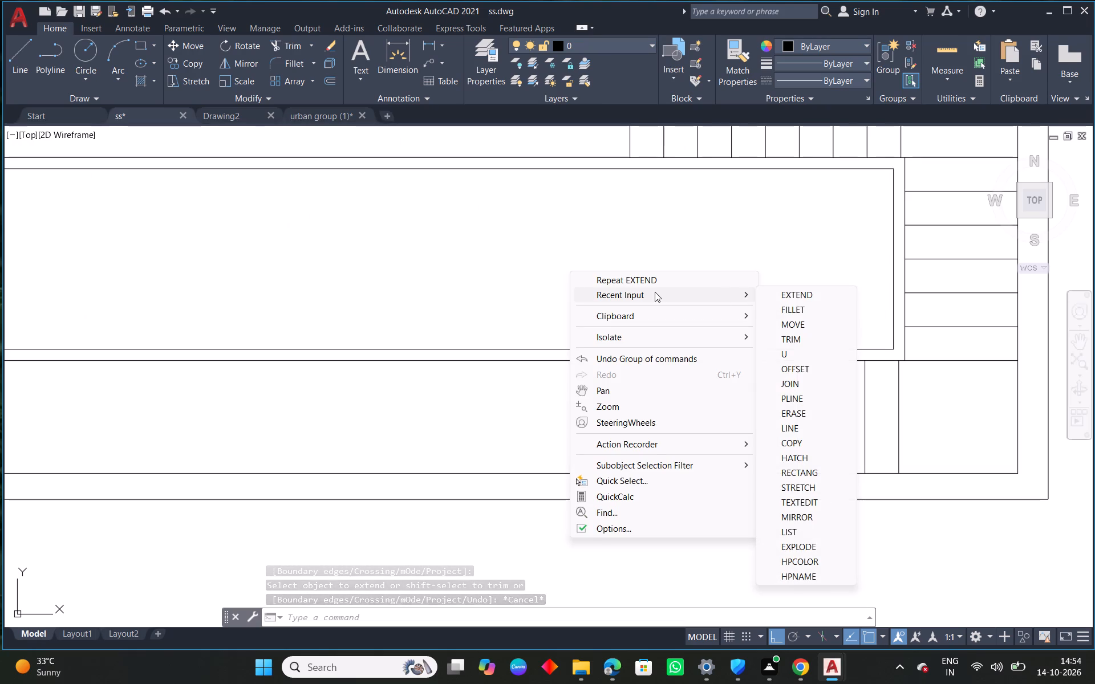
left_click(783, 292)
left_click(626, 369)
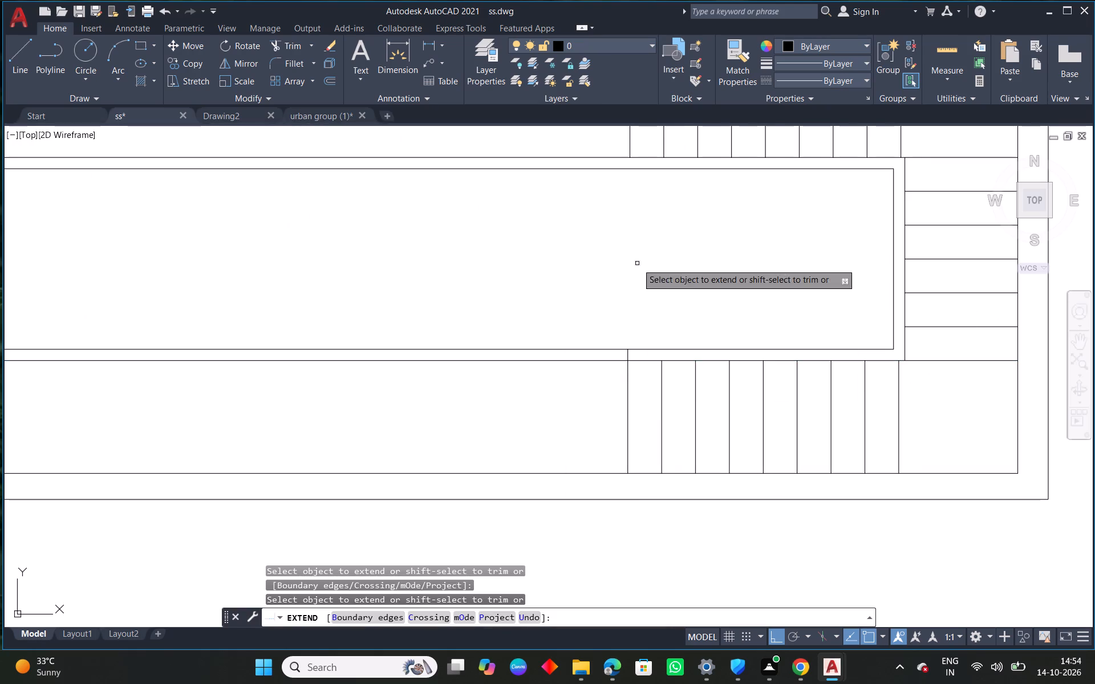
left_click(629, 139)
right_click(630, 211)
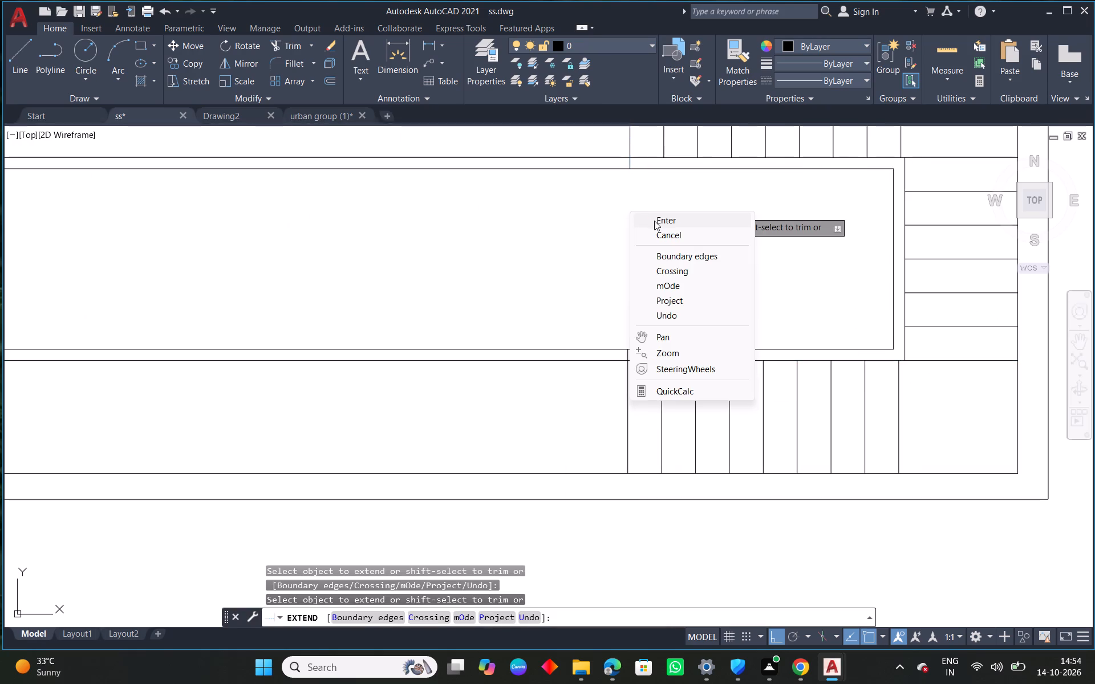
left_click(655, 221)
Trim away the long horizontal well lines and lower outer wall lines spanning between the two staircases.
scroll(654, 266, "down", 1)
middle_click_drag(563, 322, 699, 324)
scroll(699, 324, "down", 1)
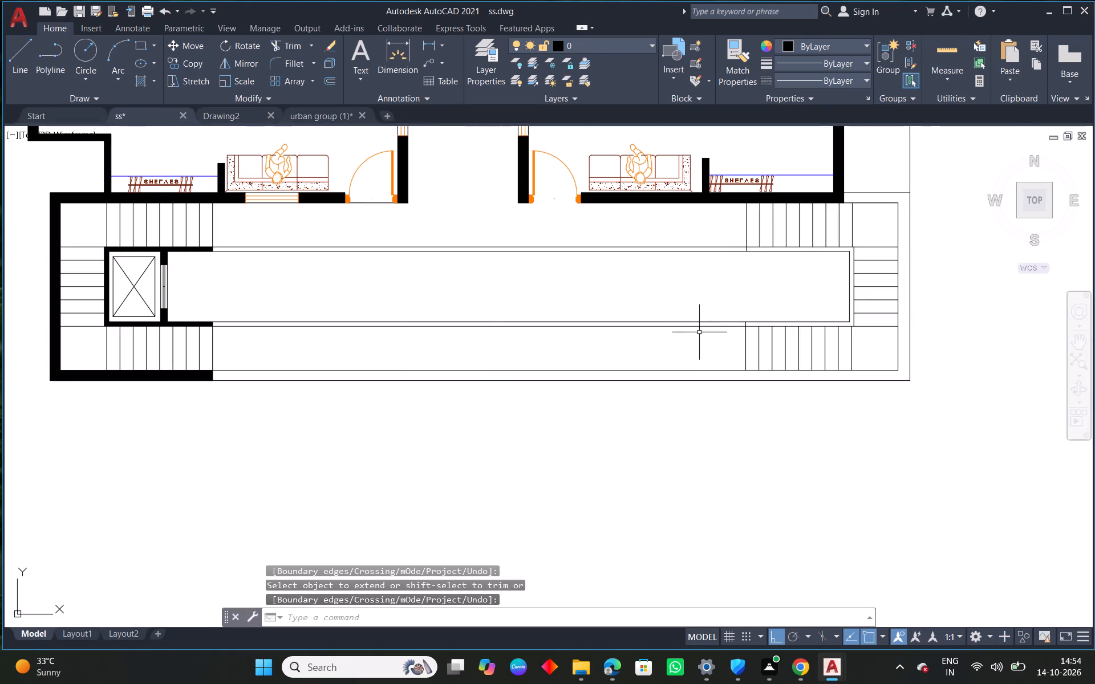
middle_click_drag(425, 345, 498, 343)
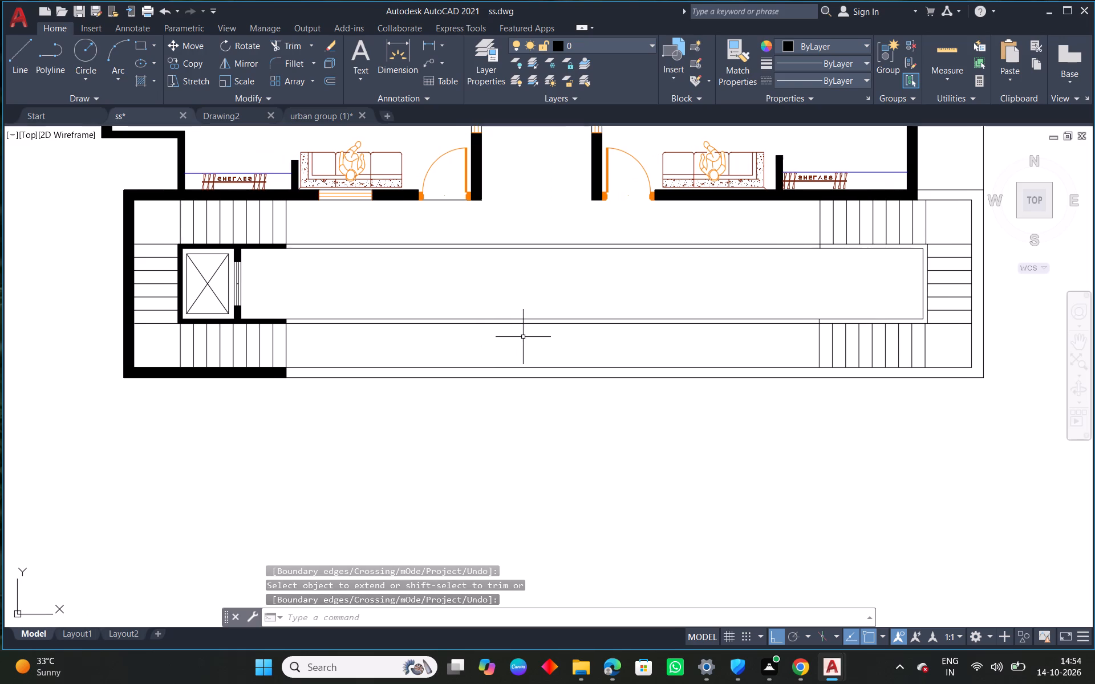
right_click(514, 301)
left_click(583, 327)
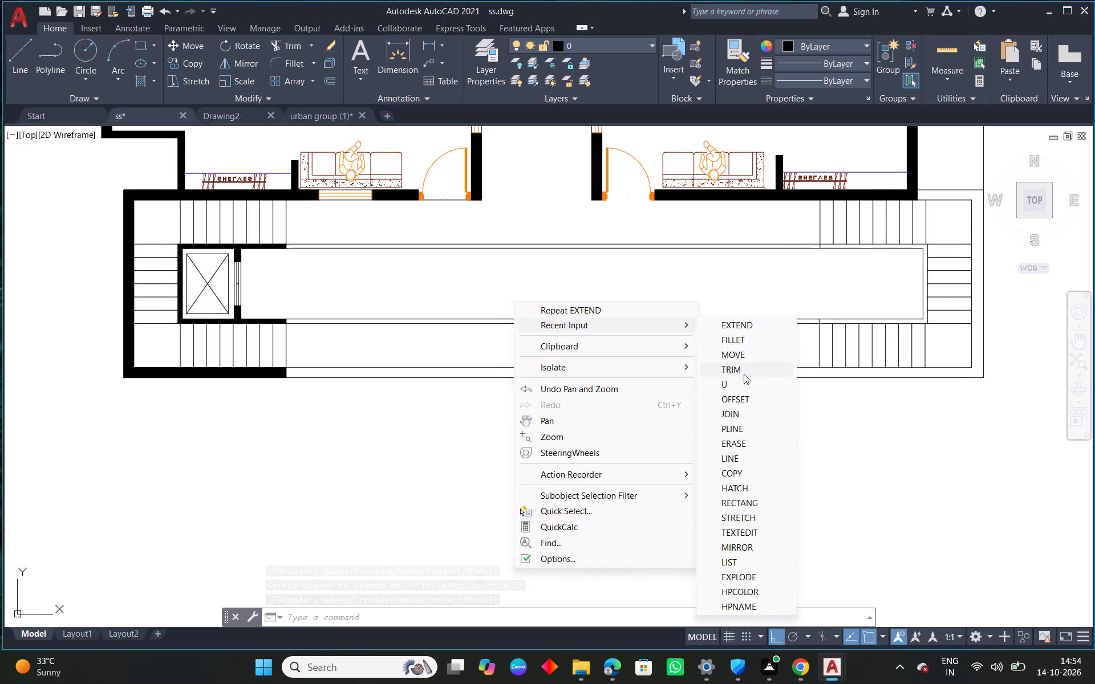
left_click(744, 369)
left_click_drag(695, 343, 686, 206)
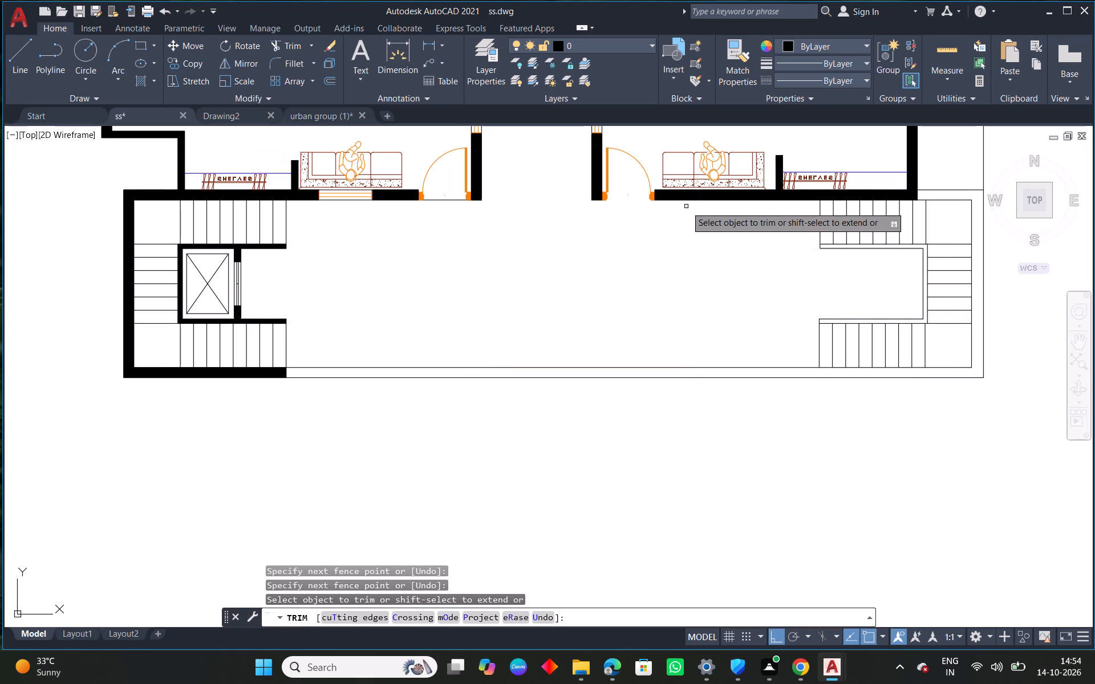
left_click_drag(595, 291, 603, 390)
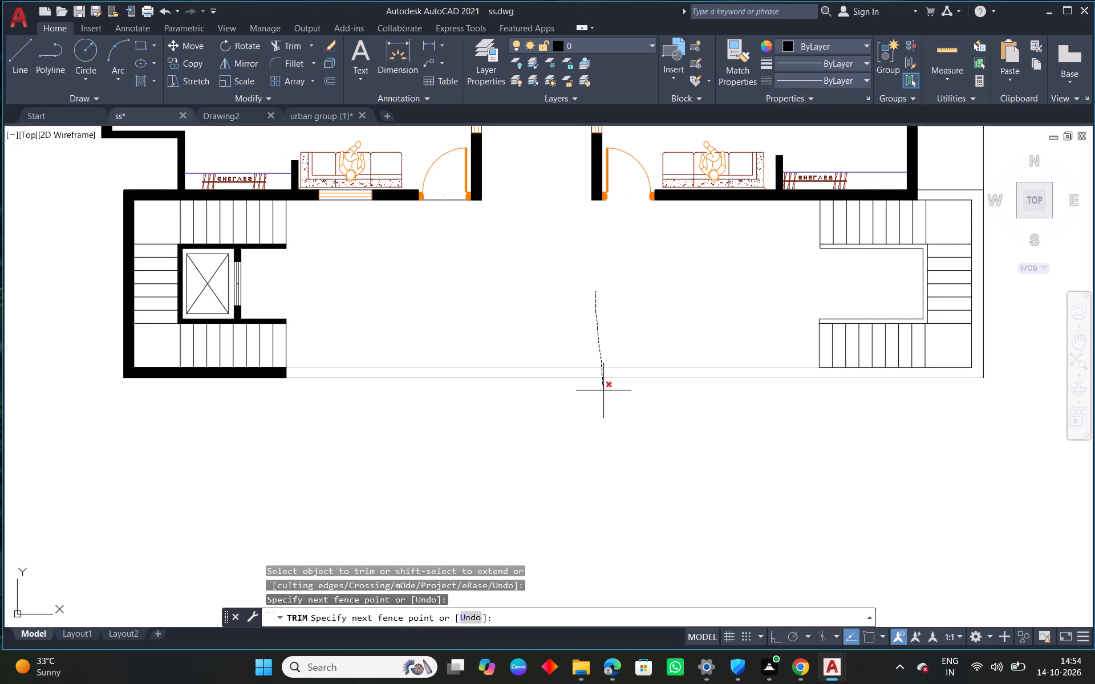
left_click_drag(603, 390, 603, 282)
right_click(605, 278)
left_click(645, 282)
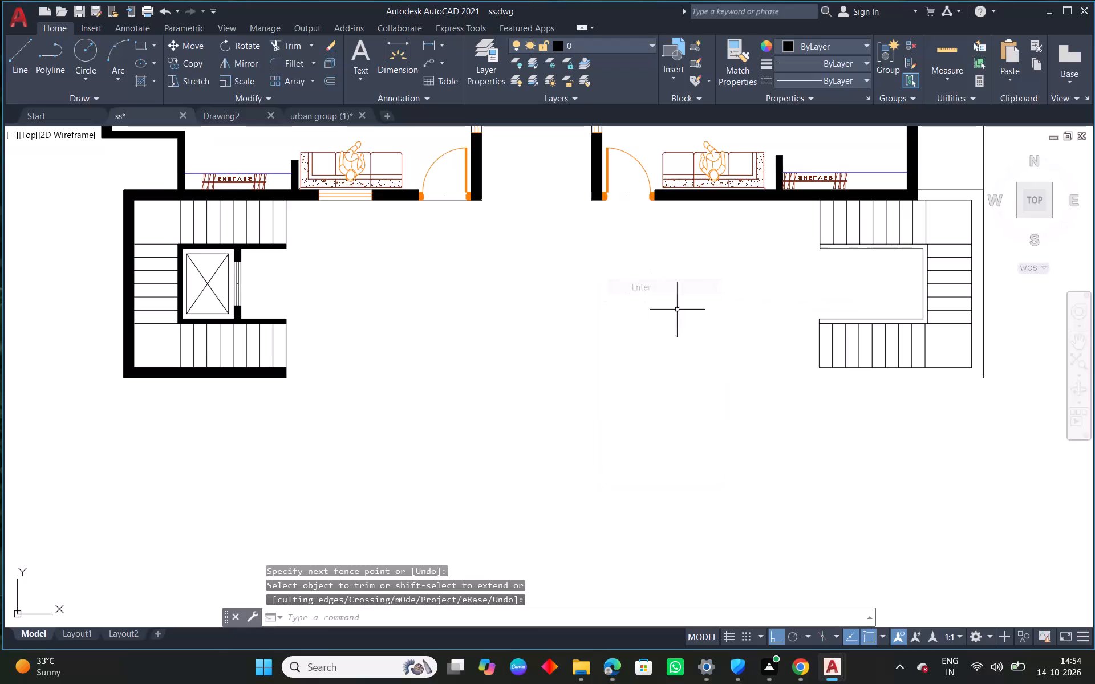
Offset the lower flight's outer edge line outward by 0.23.
middle_click_drag(865, 373, 658, 225)
right_click(608, 240)
left_click(717, 267)
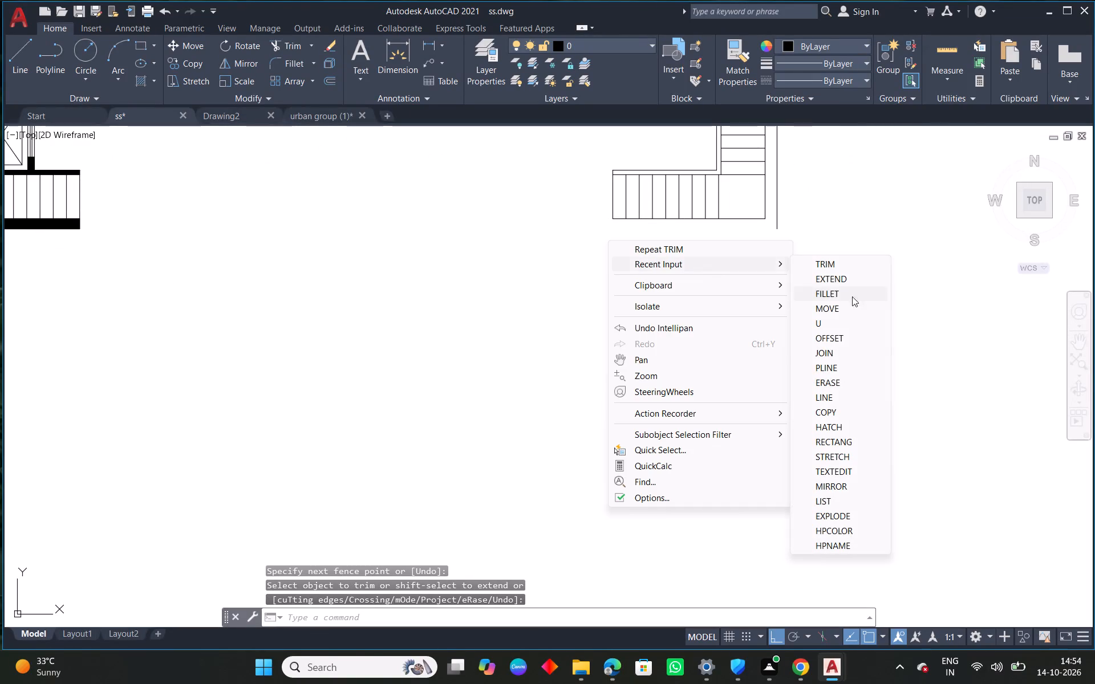
left_click(847, 338)
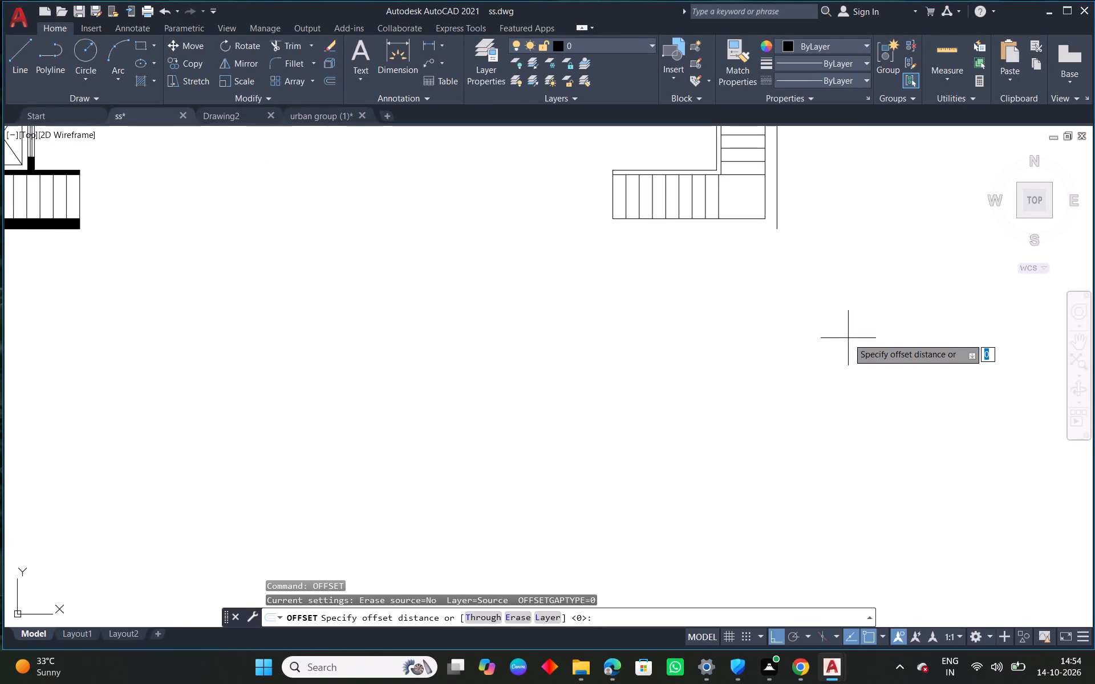
type("0.23")
key("Return")
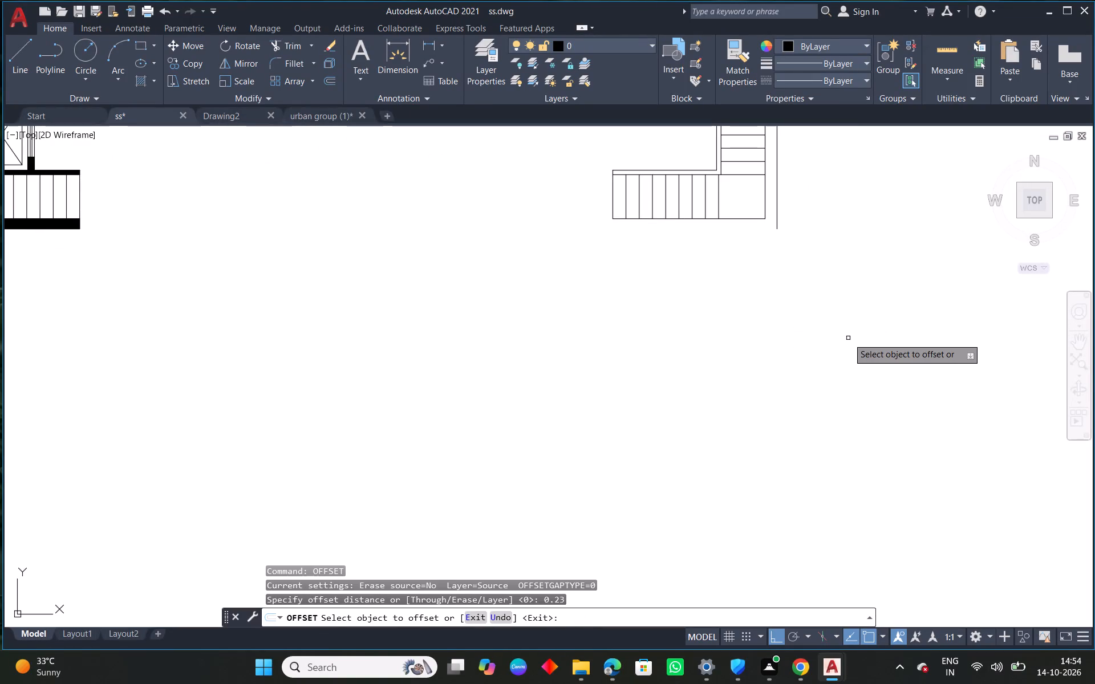
left_click(742, 221)
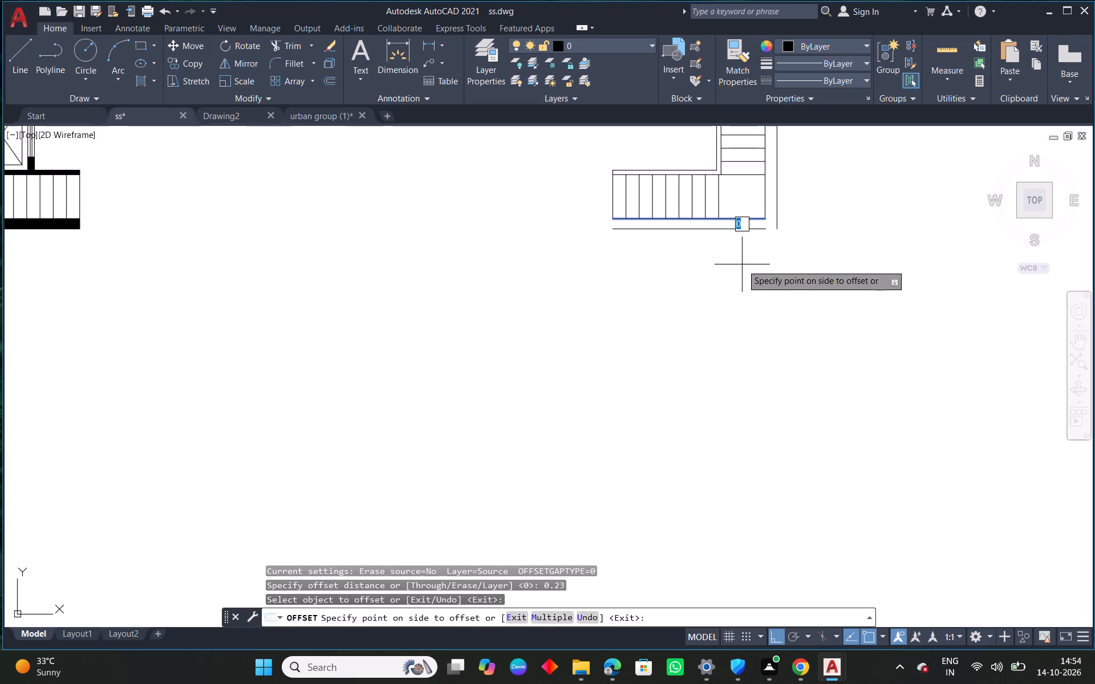
left_click(742, 264)
right_click(744, 263)
left_click(781, 268)
Fillet the offset lower outer wall line with the flight's open end line and the outer vertical wall line to close both corners.
middle_click_drag(602, 233, 559, 295)
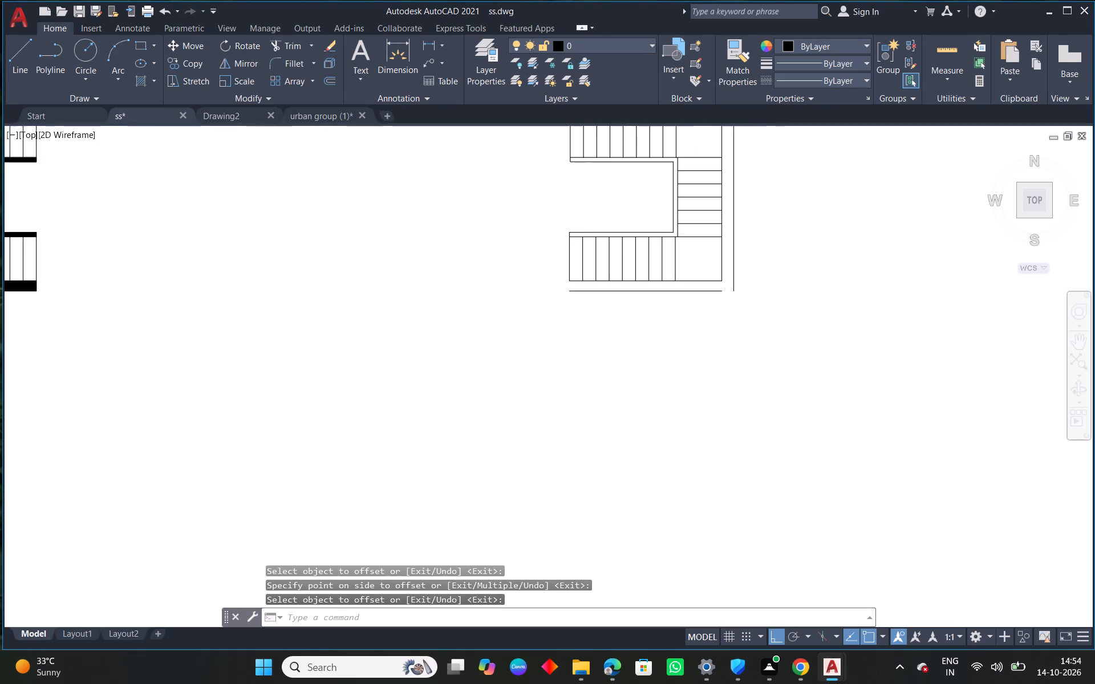
type("F")
key("space")
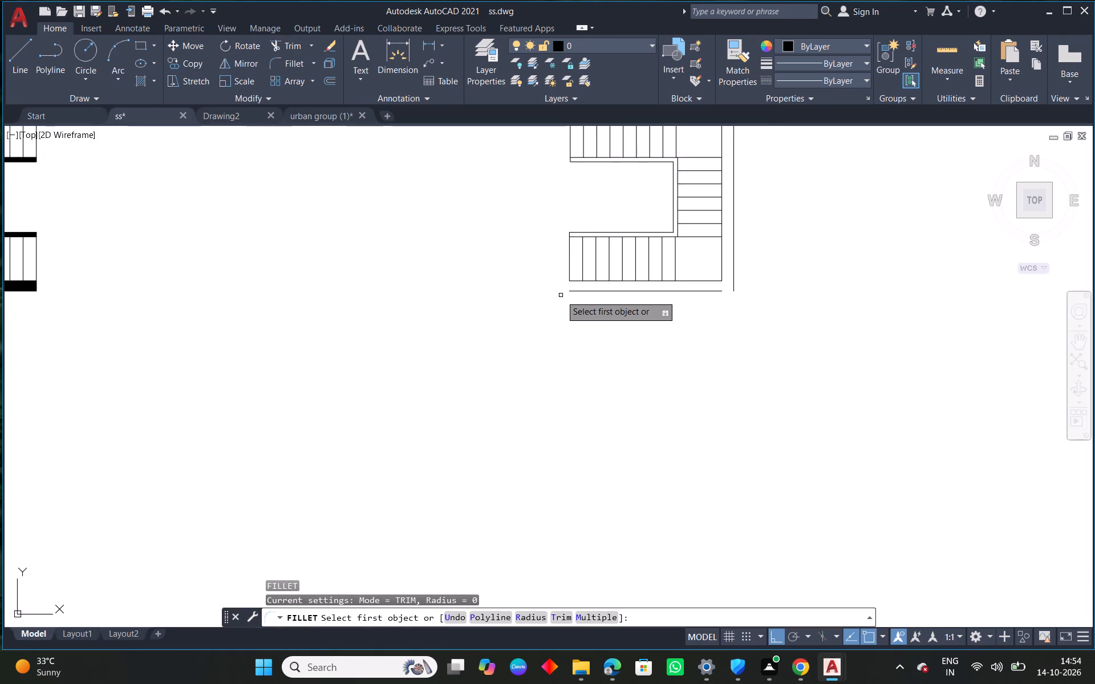
left_click(580, 291)
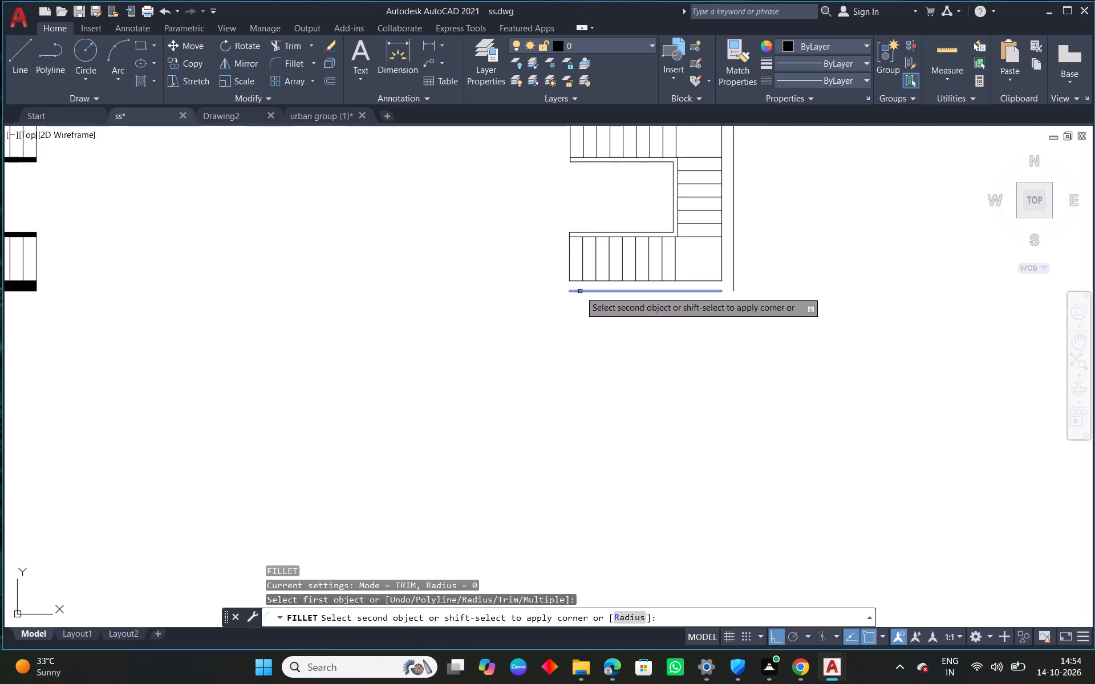
left_click(569, 276)
right_click(547, 271)
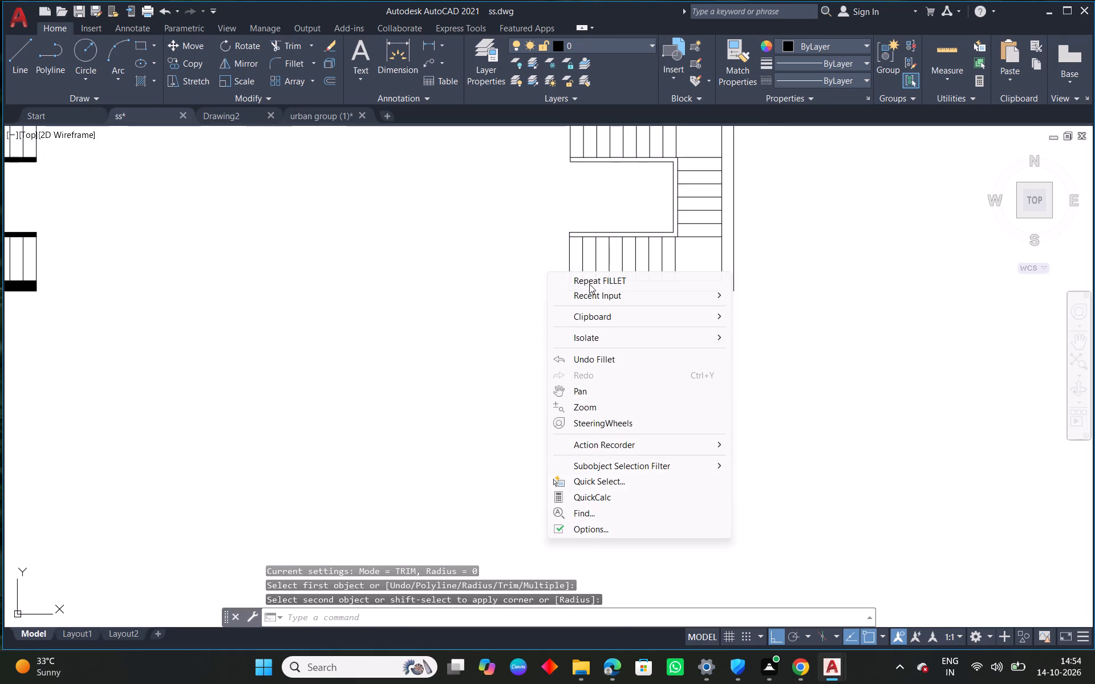
left_click(589, 284)
left_click(714, 292)
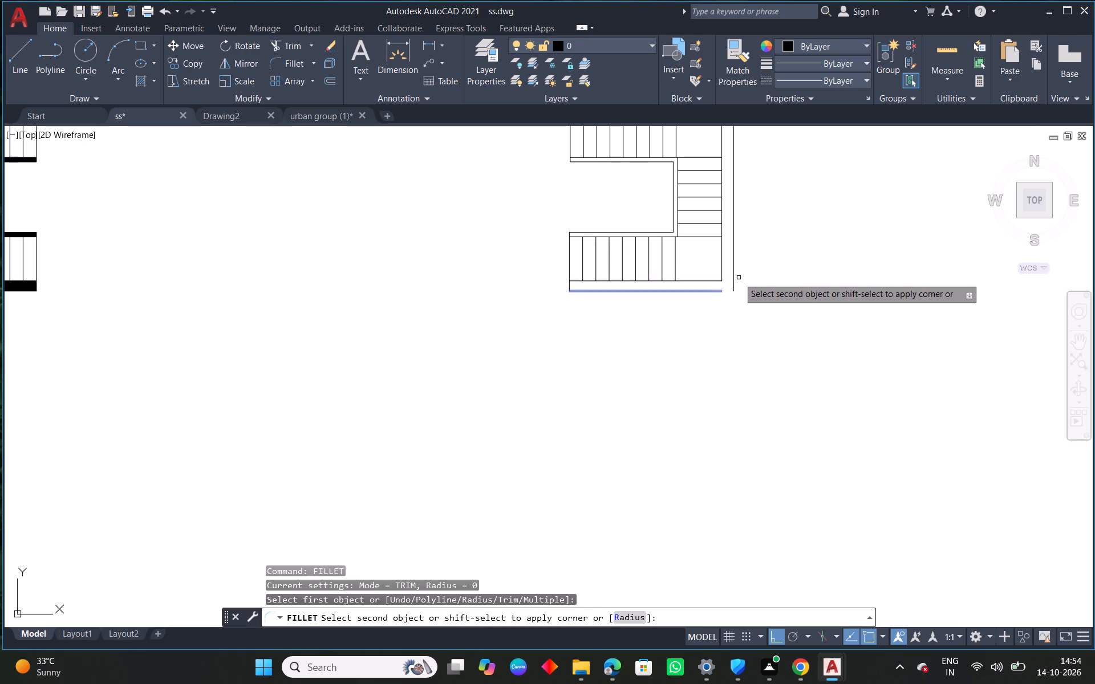
left_click(734, 278)
middle_click_drag(679, 220, 695, 327)
scroll(678, 335, "down", 1)
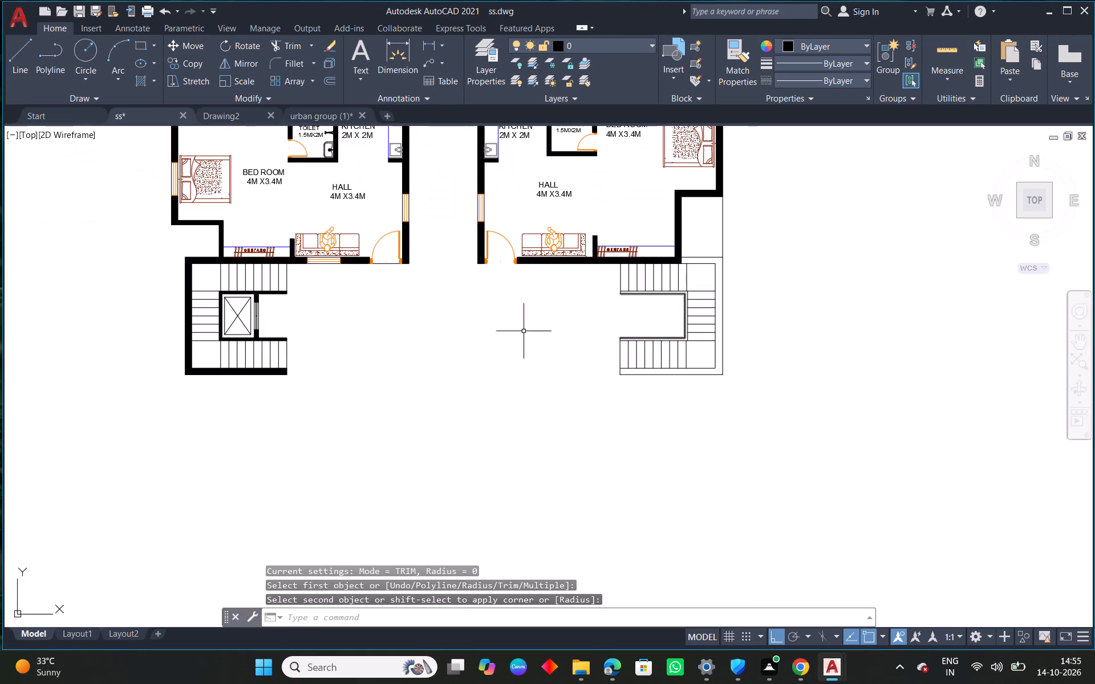
Draw a polyline across the stairwell from the midpoint of its lower inner edge up to the upper inner edge.
middle_click_drag(473, 336, 668, 290)
right_click(622, 264)
left_click(671, 288)
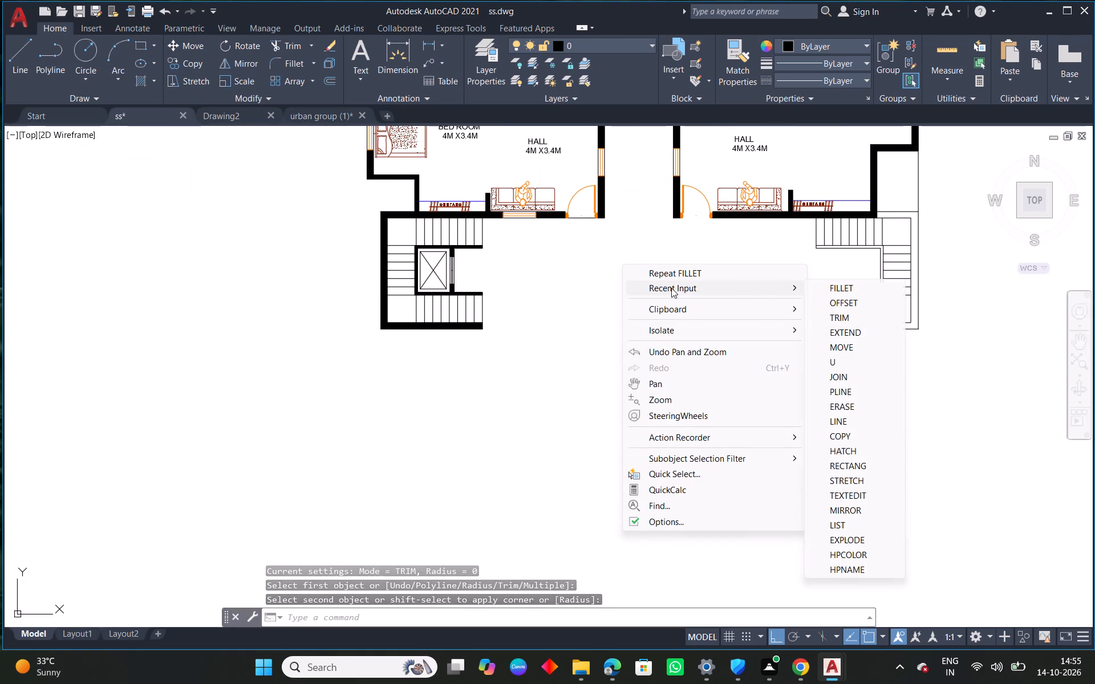
left_click(839, 394)
middle_click_drag(942, 373, 774, 406)
scroll(697, 321, "up", 2)
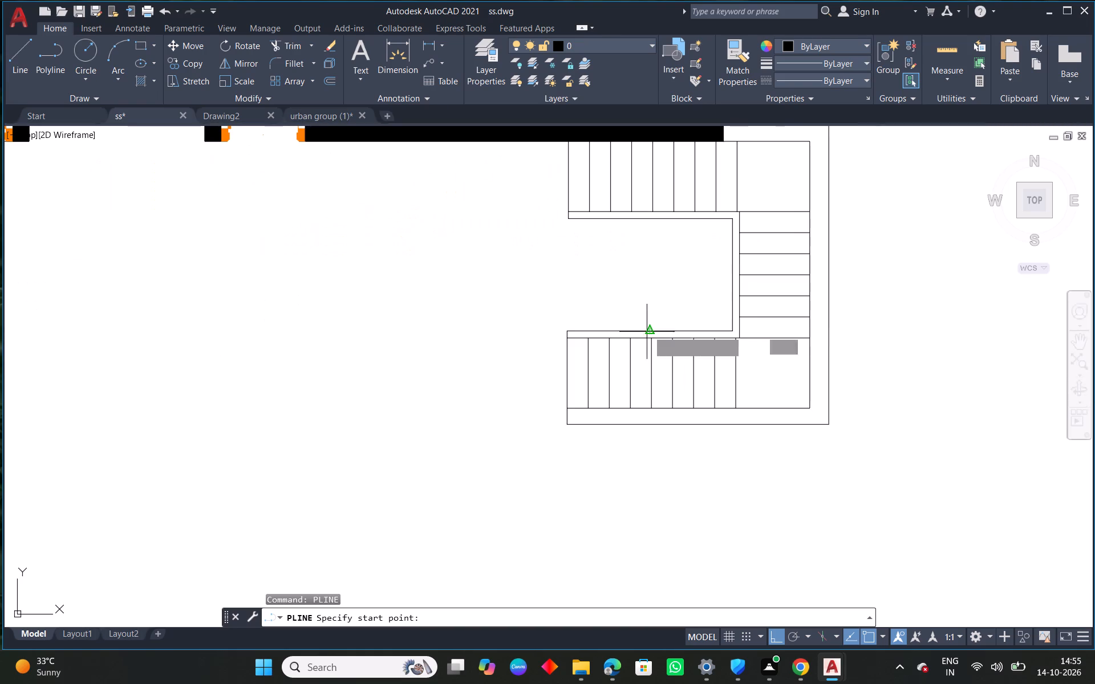
left_click(650, 329)
left_click(652, 218)
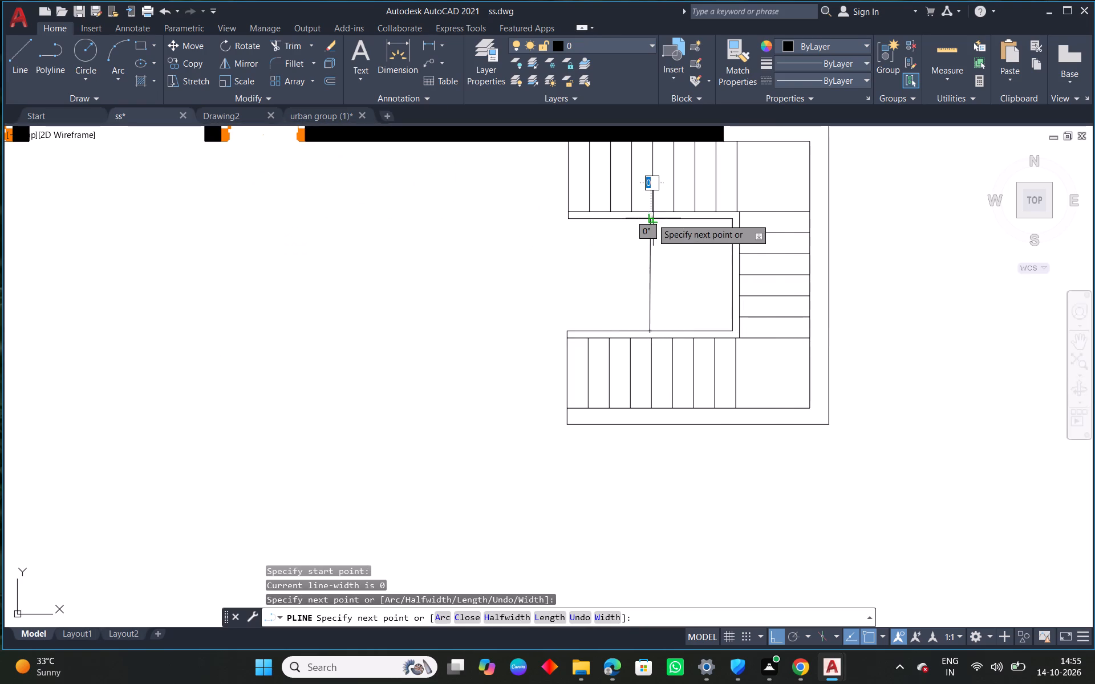
right_click(652, 218)
left_click(687, 226)
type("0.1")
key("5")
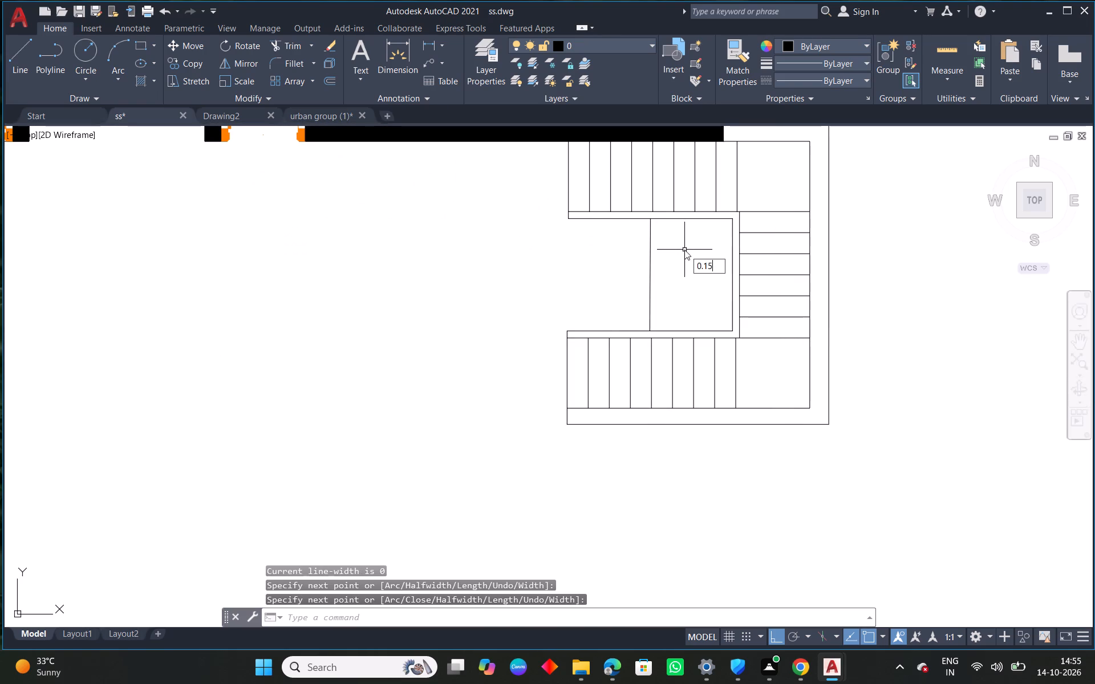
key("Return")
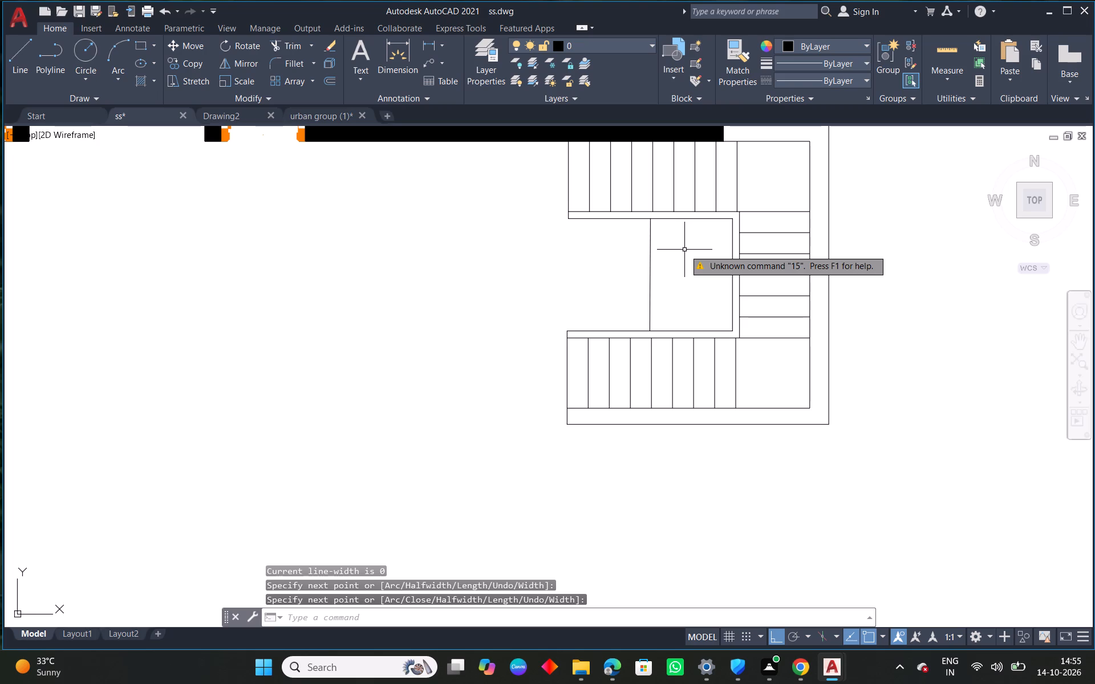
Offset the line crossing the stairwell by 0.15 toward the well's open side.
type("O 0.")
type("15")
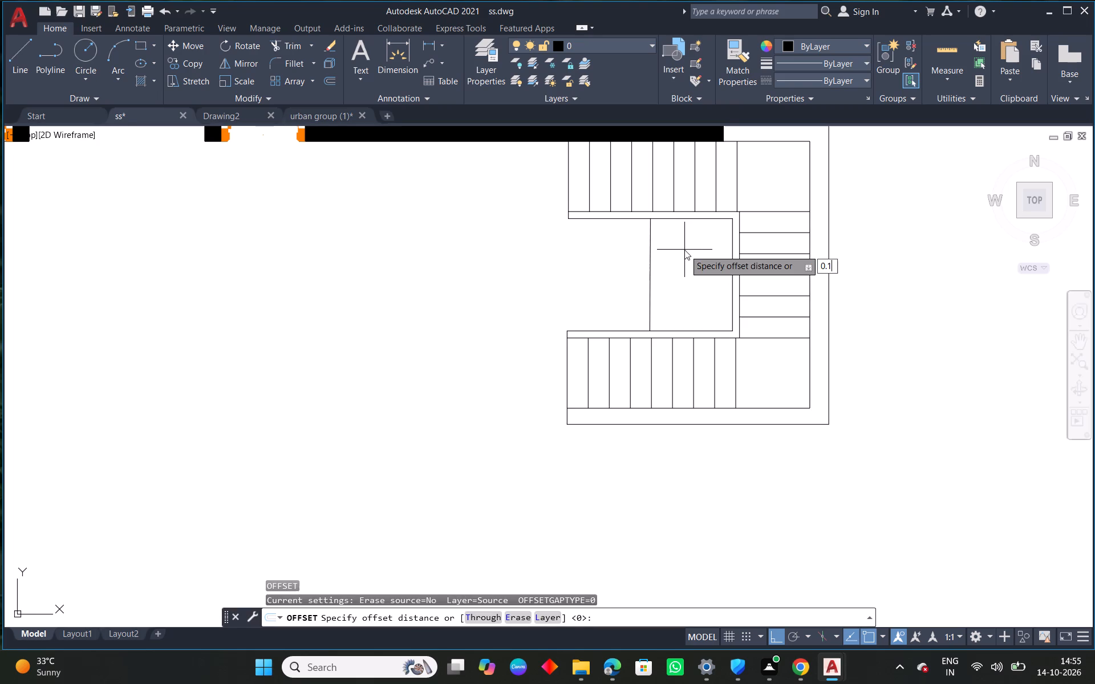
key("Return")
left_click(649, 263)
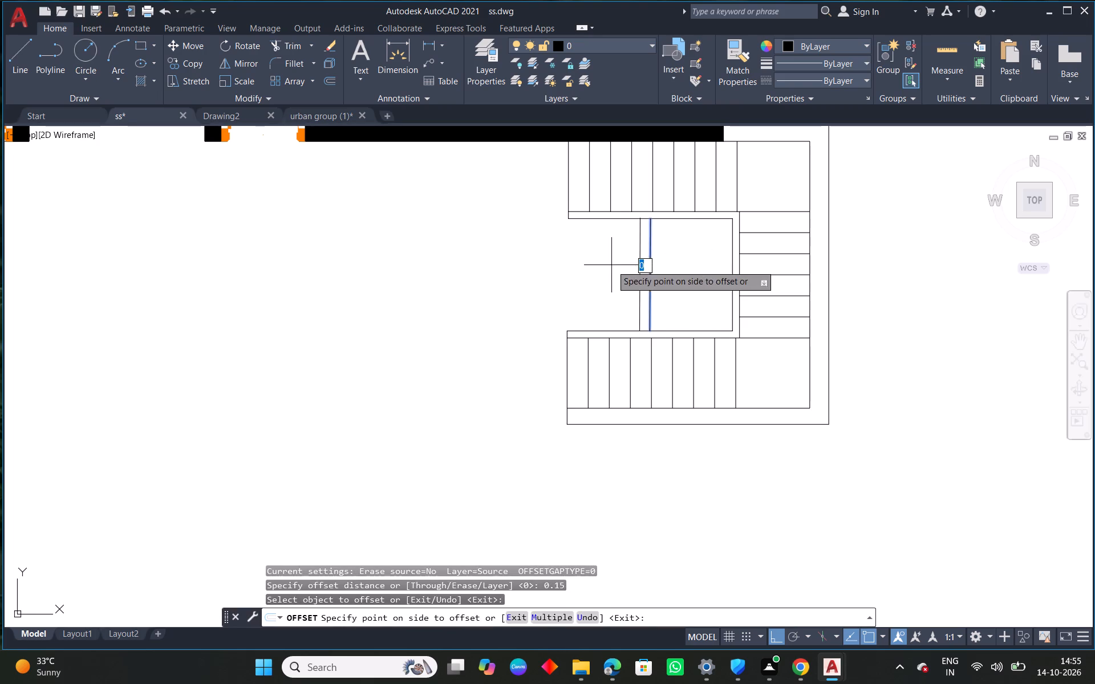
left_click(611, 265)
right_click(610, 263)
left_click(659, 278)
Draw a short polyline joining the two new shaft wall lines at their midpoint.
scroll(612, 286, "down", 2)
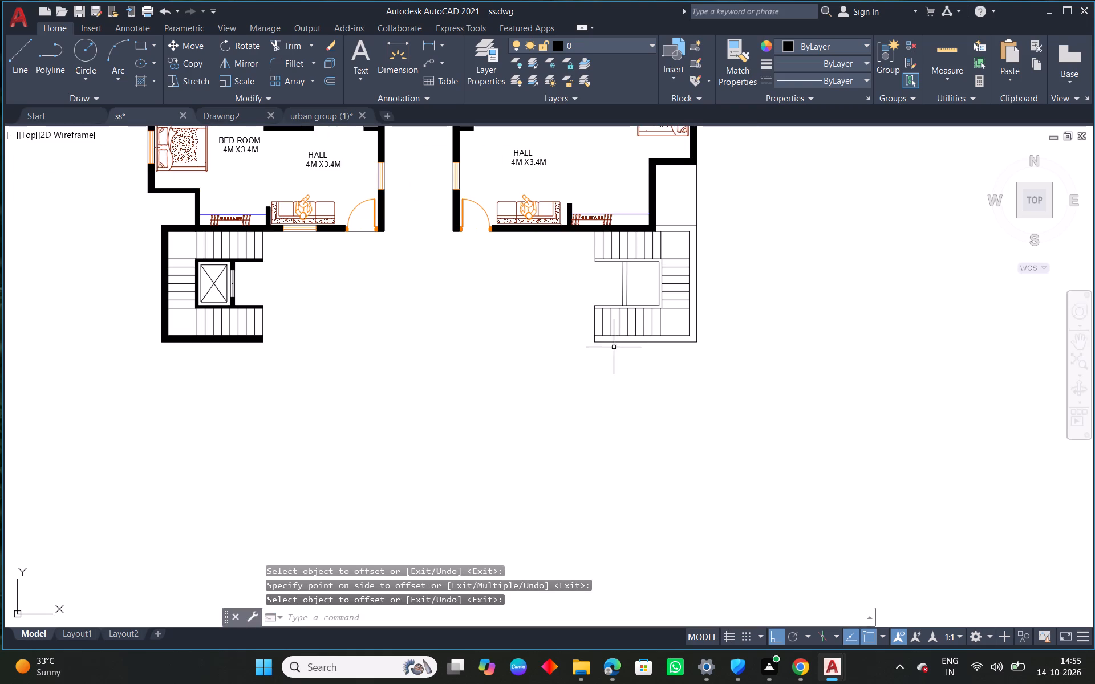
scroll(604, 294, "up", 2)
right_click(558, 253)
left_click(613, 275)
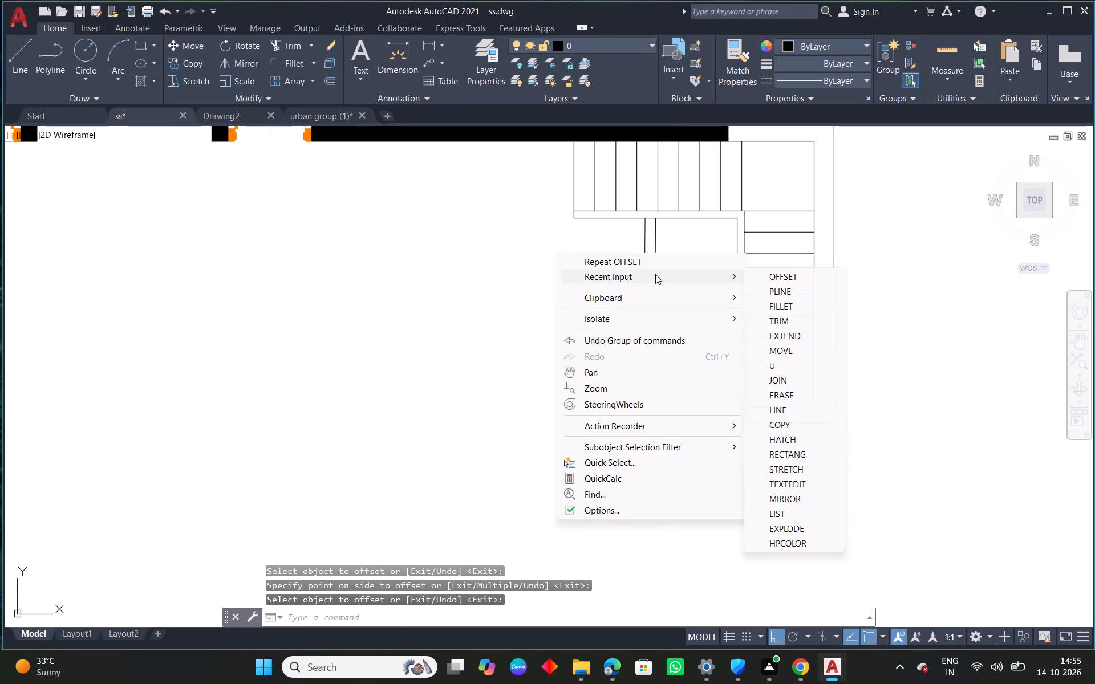
left_click(776, 289)
scroll(644, 278, "up", 1)
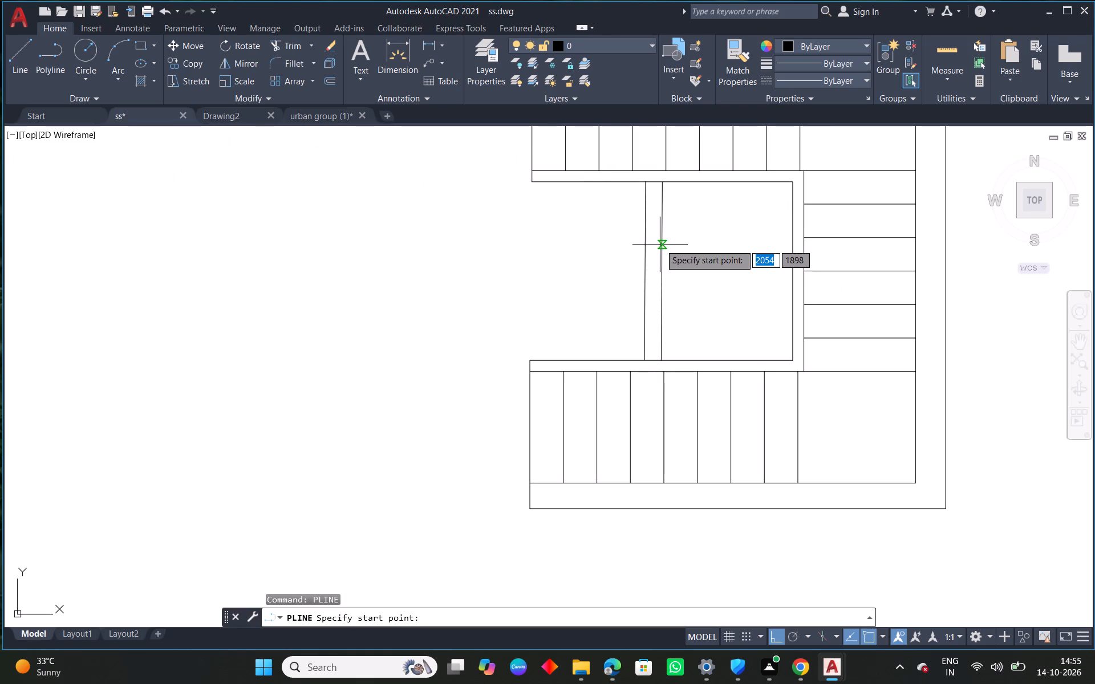
left_click(663, 272)
left_click(642, 273)
right_click(642, 273)
left_click(674, 280)
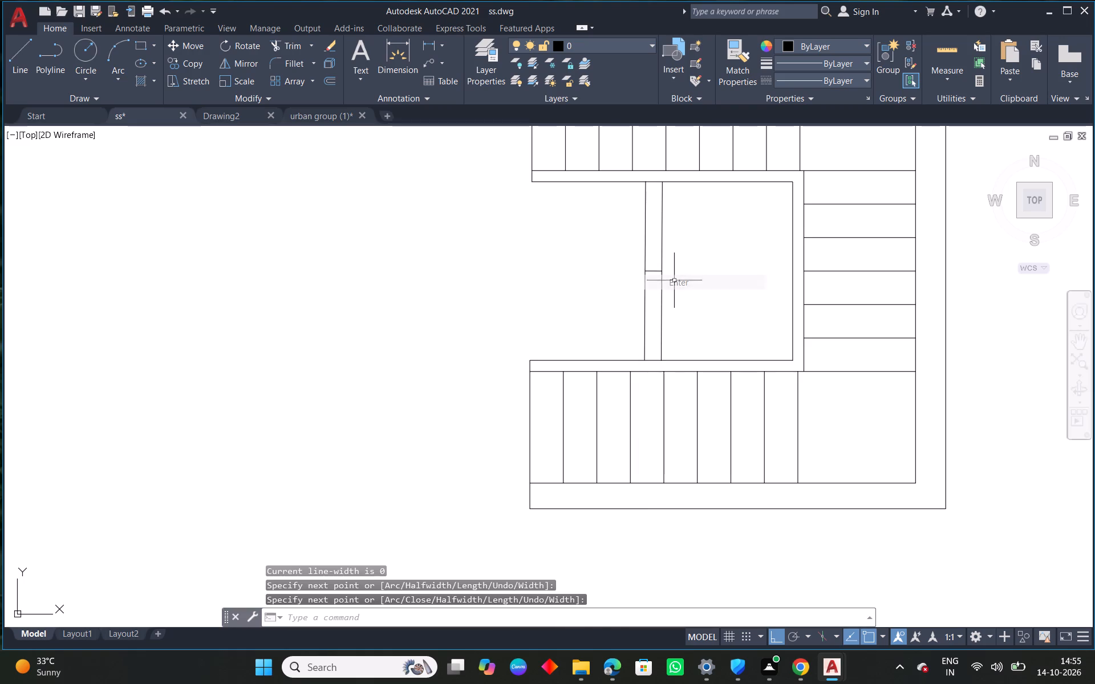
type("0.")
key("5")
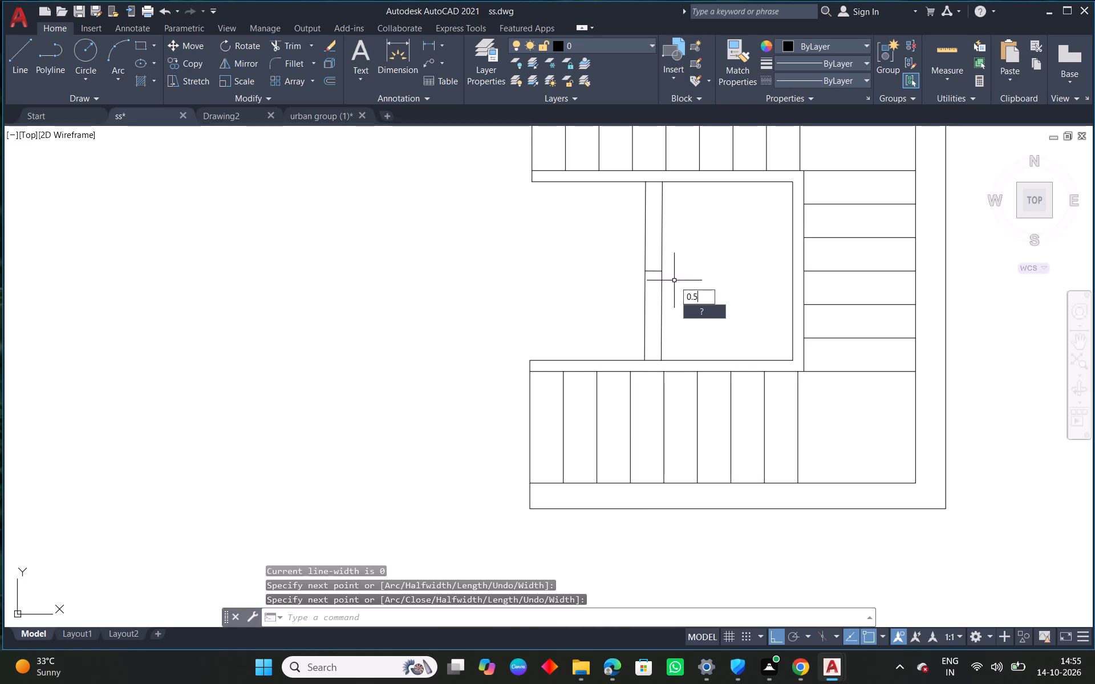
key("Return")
Offset the short midpoint line by 0.5 both downward and upward to mark the opening in the shaft wall.
type("O 0.5")
key("Return")
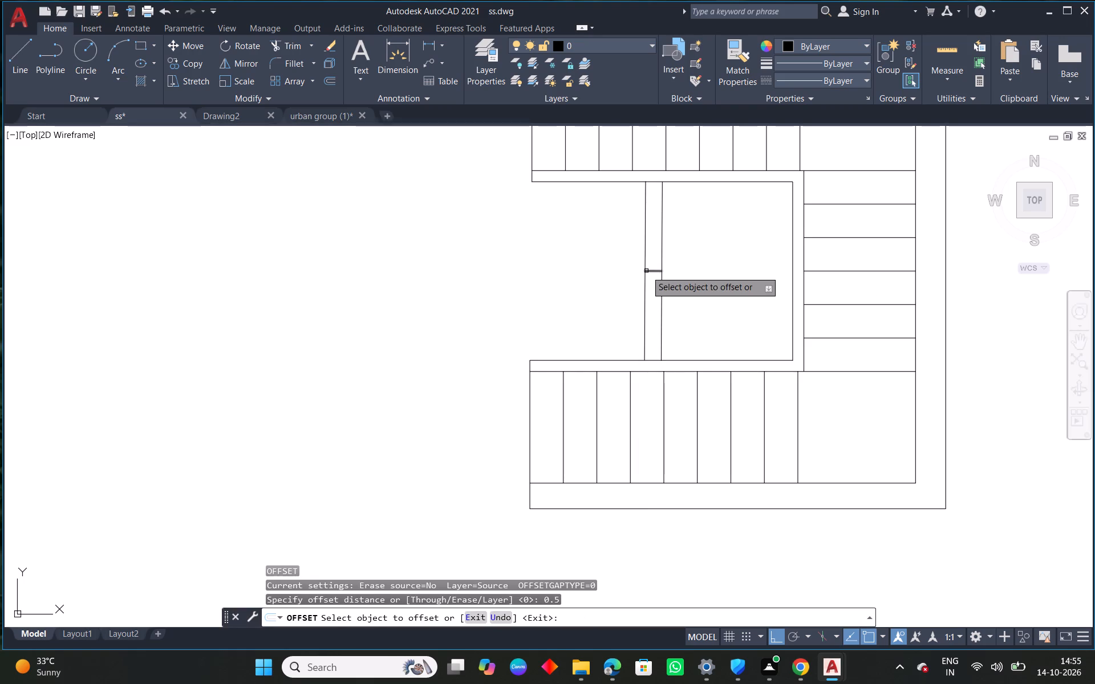
scroll(855, 307, "up", 1)
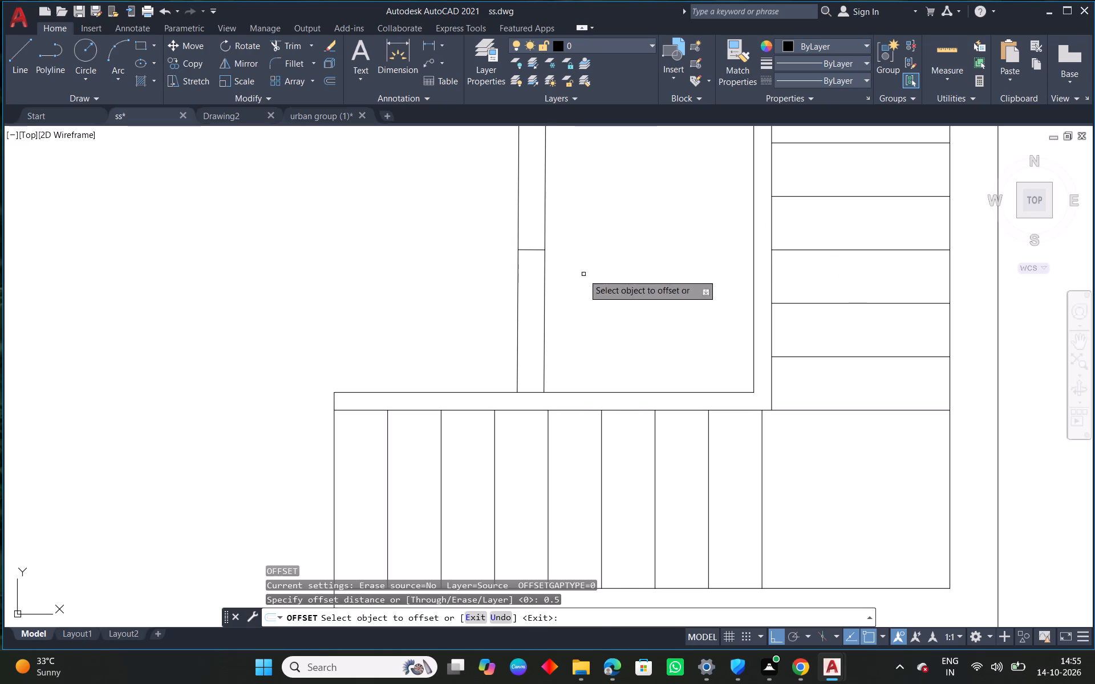
left_click(541, 251)
scroll(557, 295, "down", 1)
left_click(557, 298)
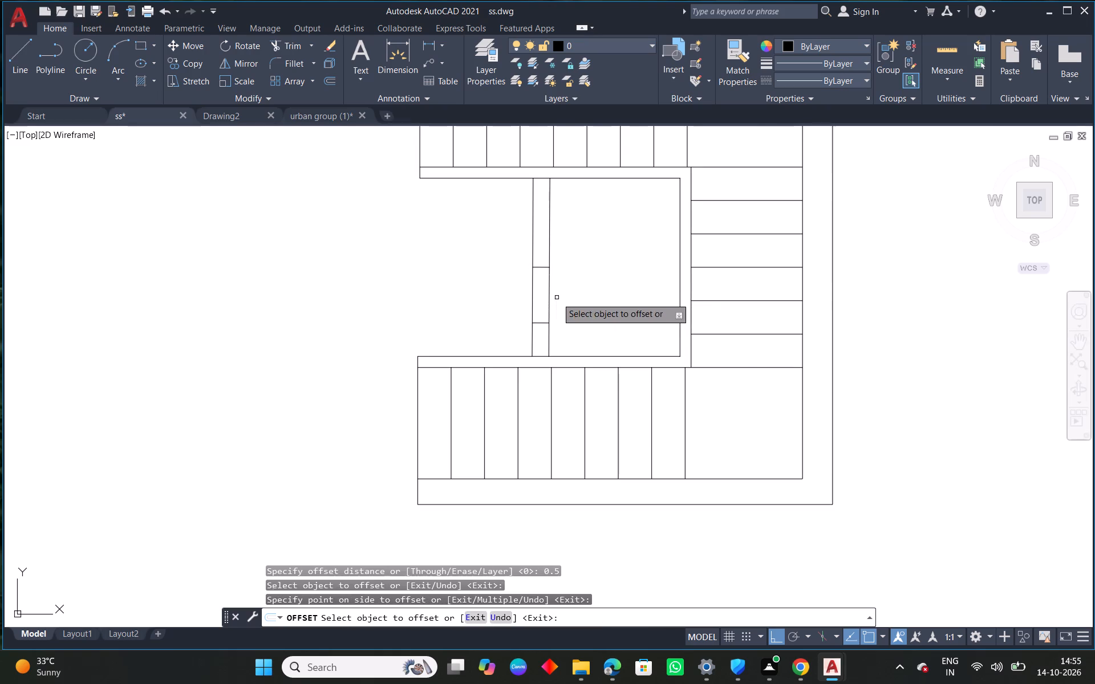
left_click(540, 266)
left_click(545, 217)
right_click(545, 217)
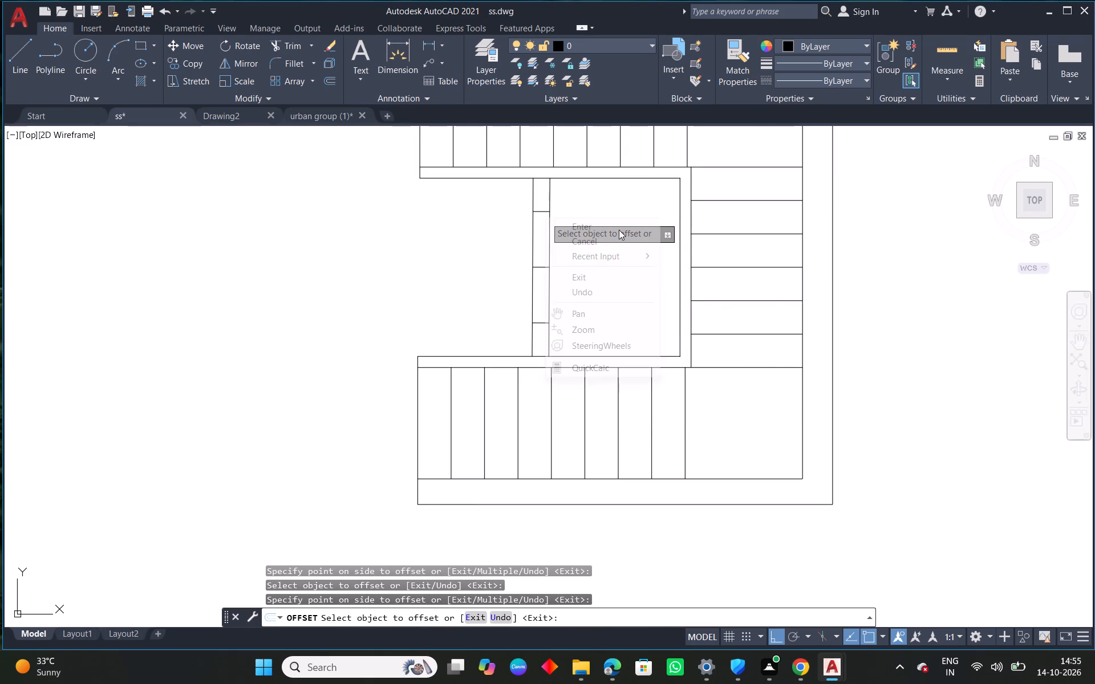
left_click(619, 230)
Trim away the shaft wall lines between the two offset lines and remove the short midpoint line.
right_click(590, 231)
left_click(631, 257)
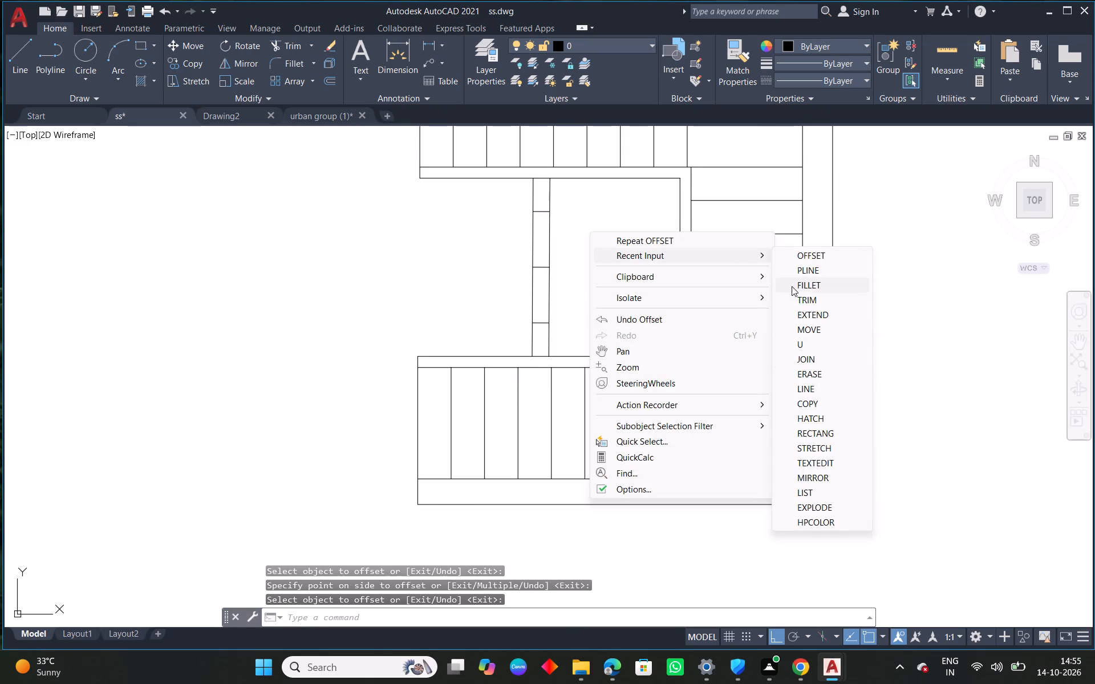
left_click(802, 294)
left_click_drag(590, 232, 484, 218)
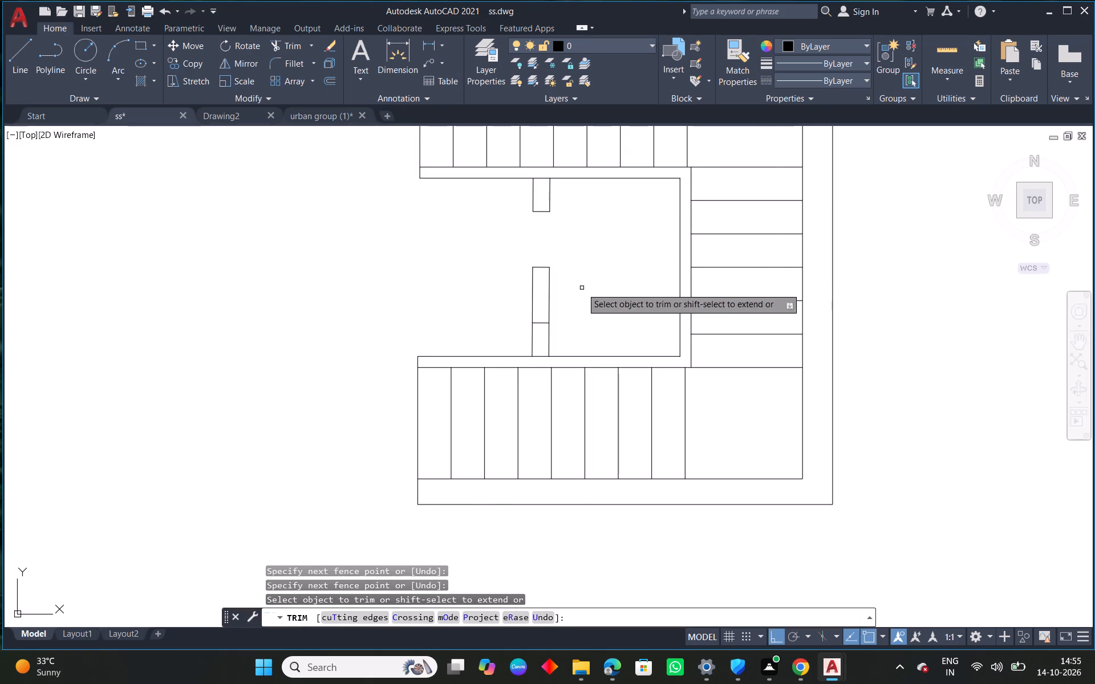
left_click_drag(582, 288, 472, 275)
left_click_drag(526, 266, 555, 269)
left_click(545, 266)
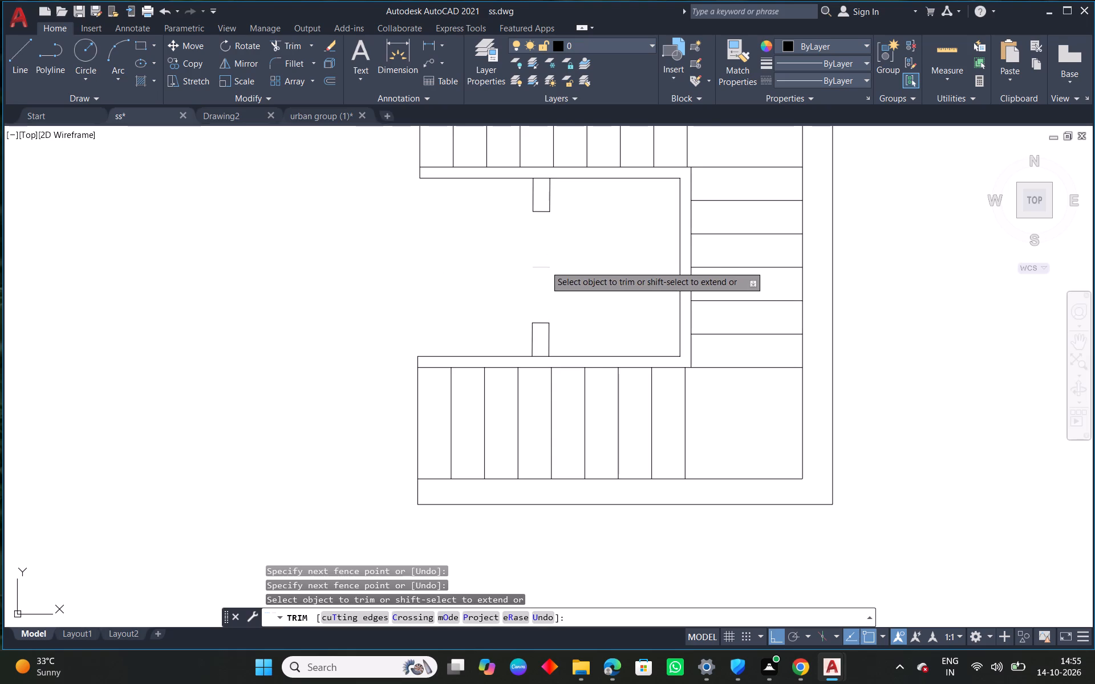
right_click(545, 266)
left_click(582, 275)
Draw two vertical polylines joining the corners of the upper and lower wall stubs along both sides of the opening.
right_click(532, 248)
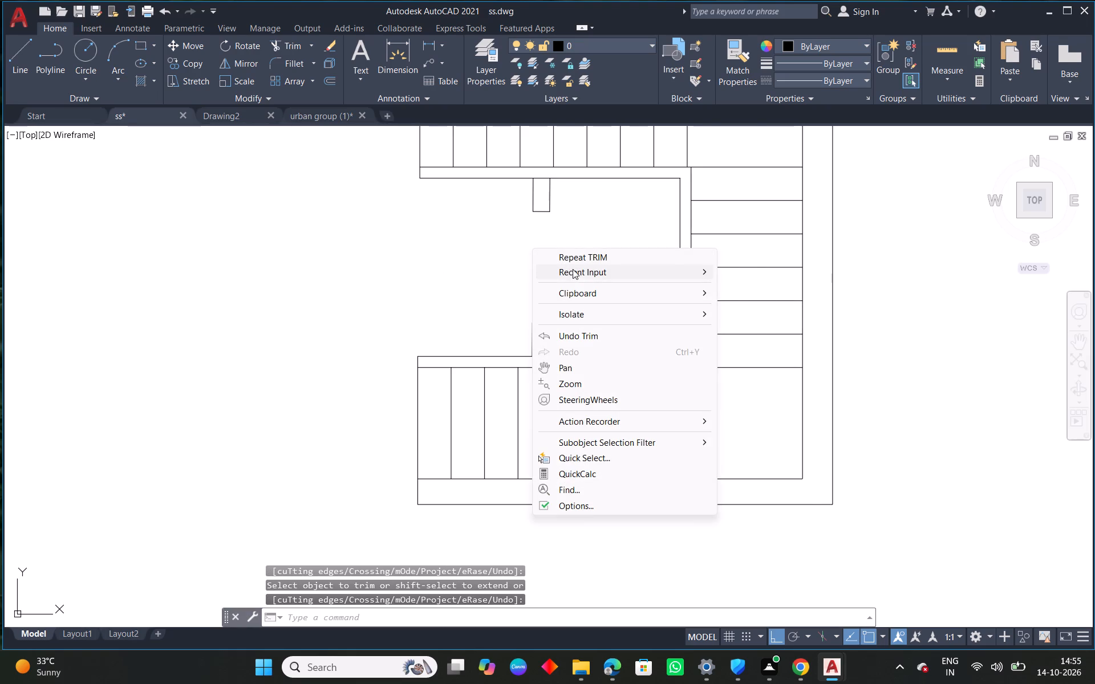
left_click(573, 269)
left_click(741, 302)
left_click(551, 325)
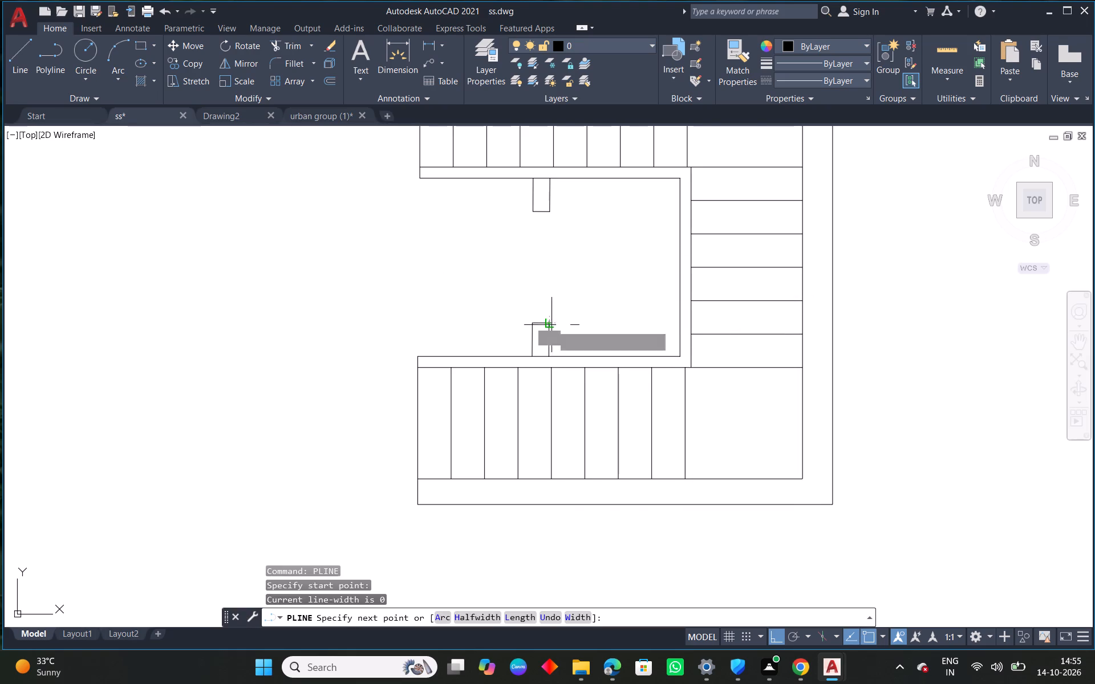
left_click(551, 211)
right_click(551, 211)
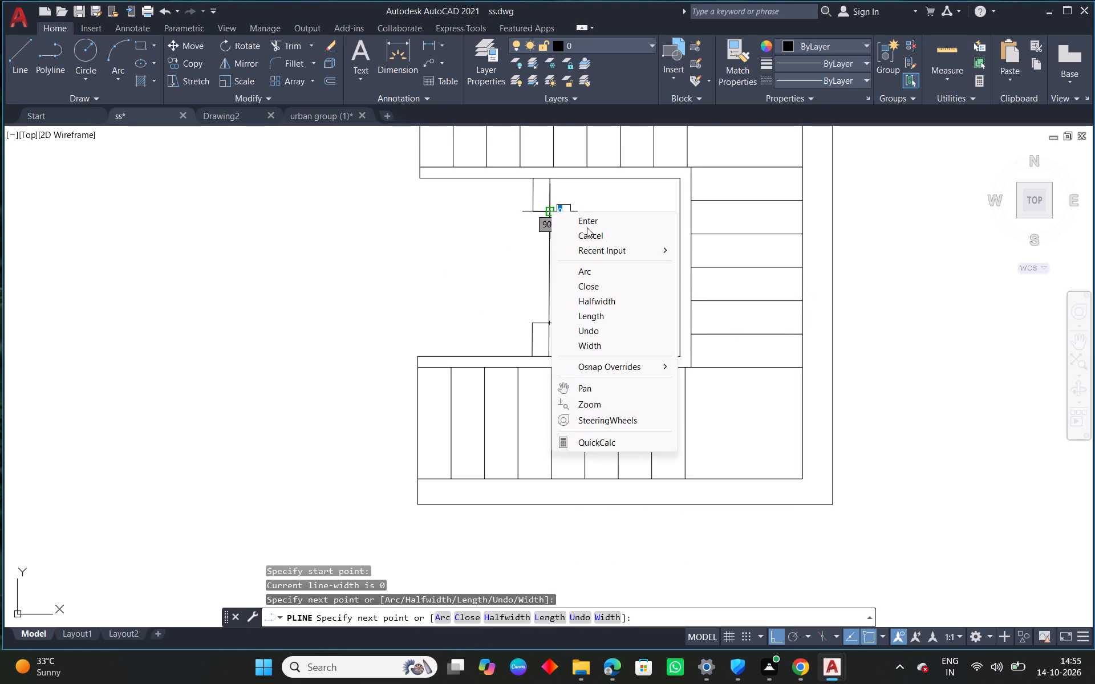
left_click(587, 227)
right_click(586, 234)
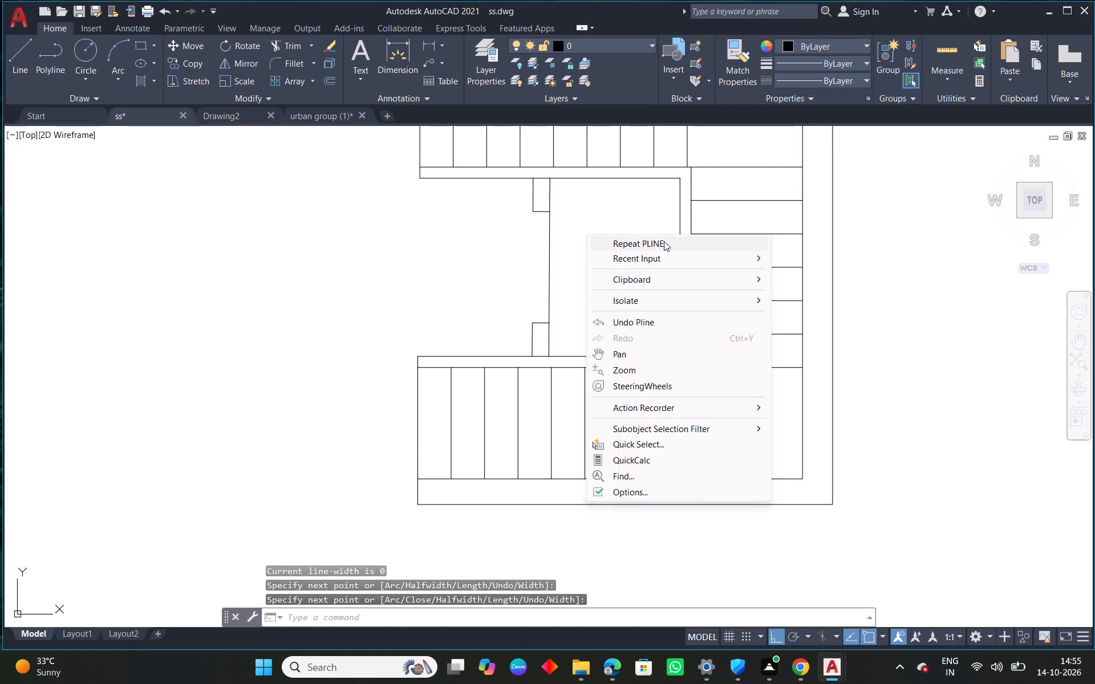
left_click(664, 241)
left_click(529, 323)
left_click(534, 214)
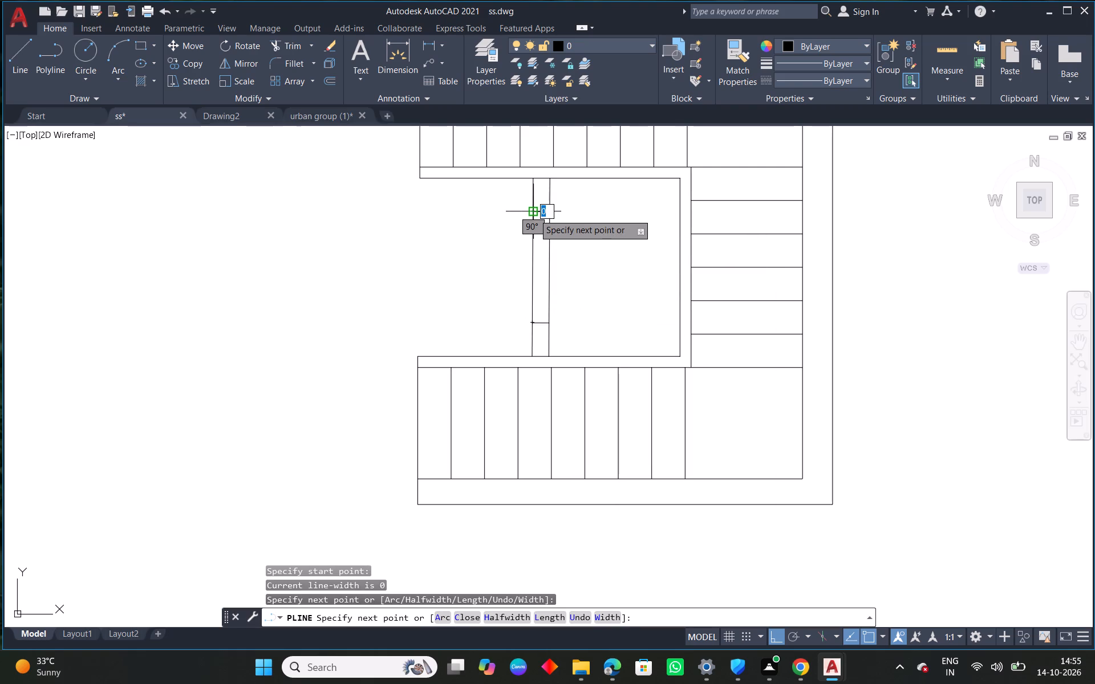
right_click(534, 214)
left_click(567, 223)
Draw a vertical centre polyline through the opening between the midpoints of the lower and upper wall stub ends.
scroll(552, 265, "up", 1)
right_click(574, 226)
left_click(610, 238)
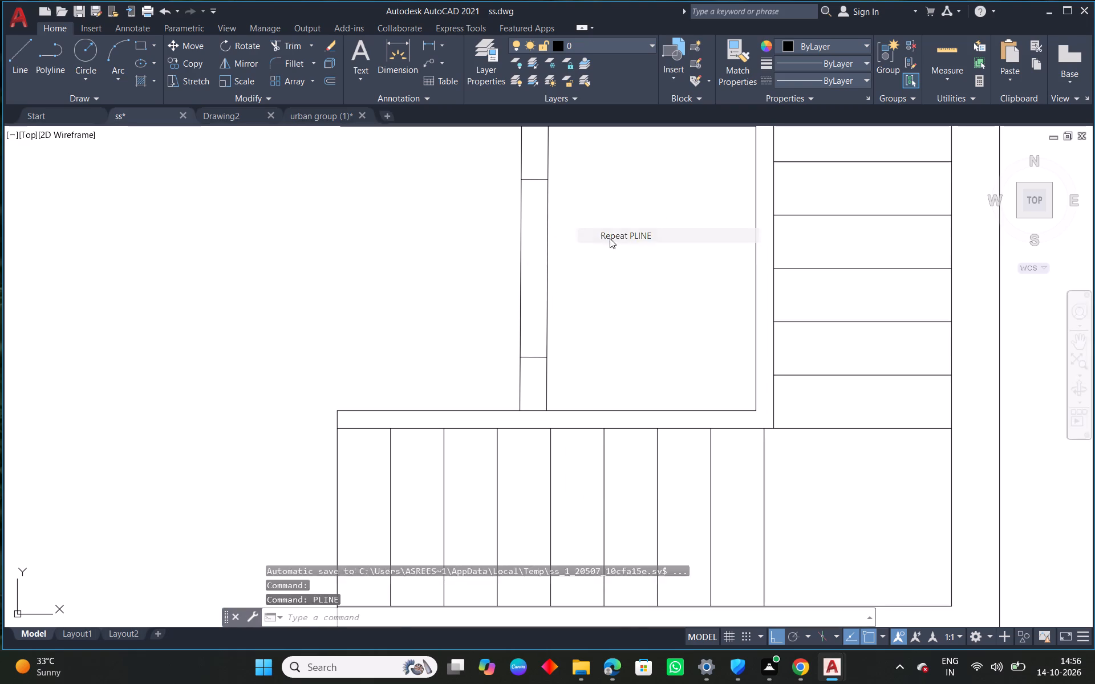
left_click(531, 358)
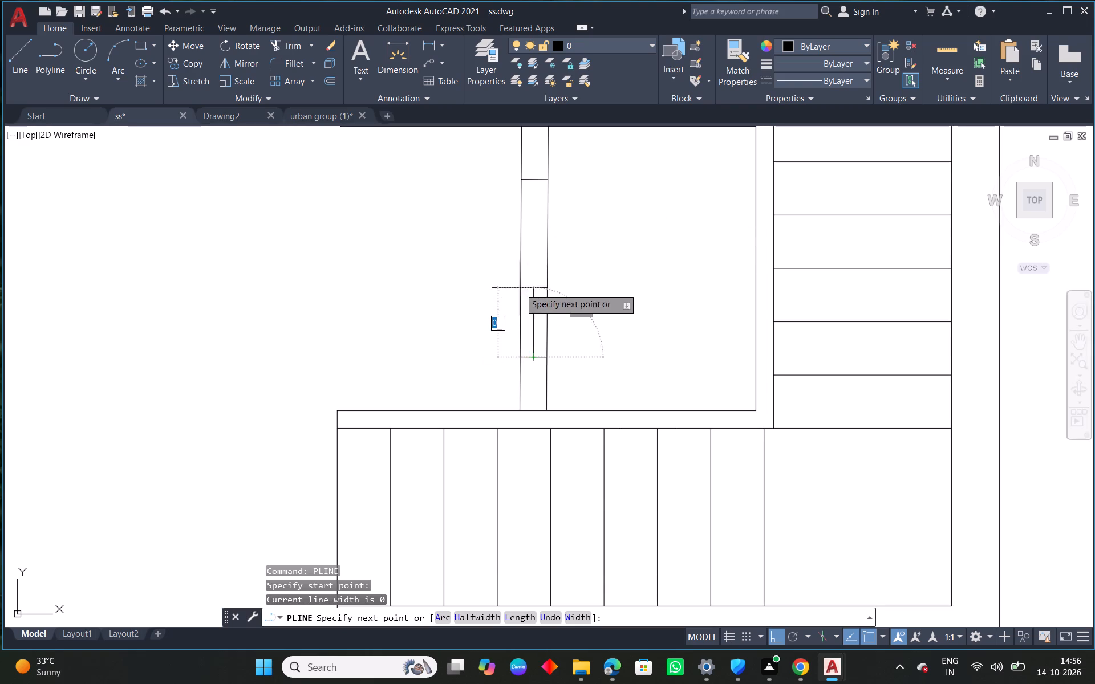
left_click(534, 173)
right_click(536, 176)
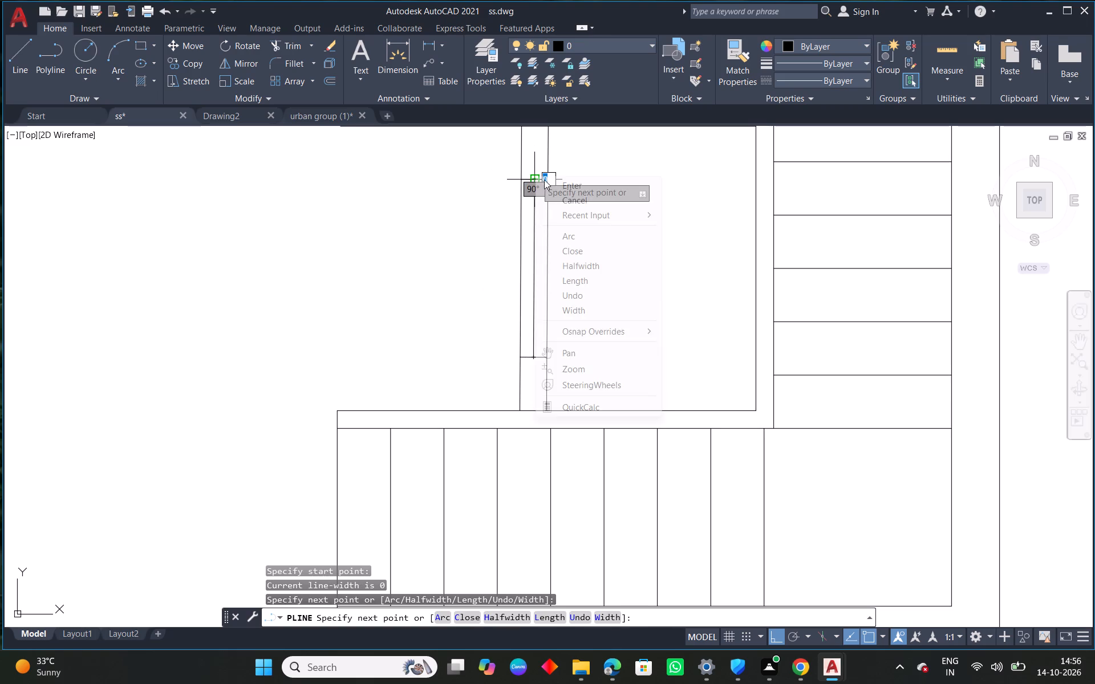
left_click(563, 186)
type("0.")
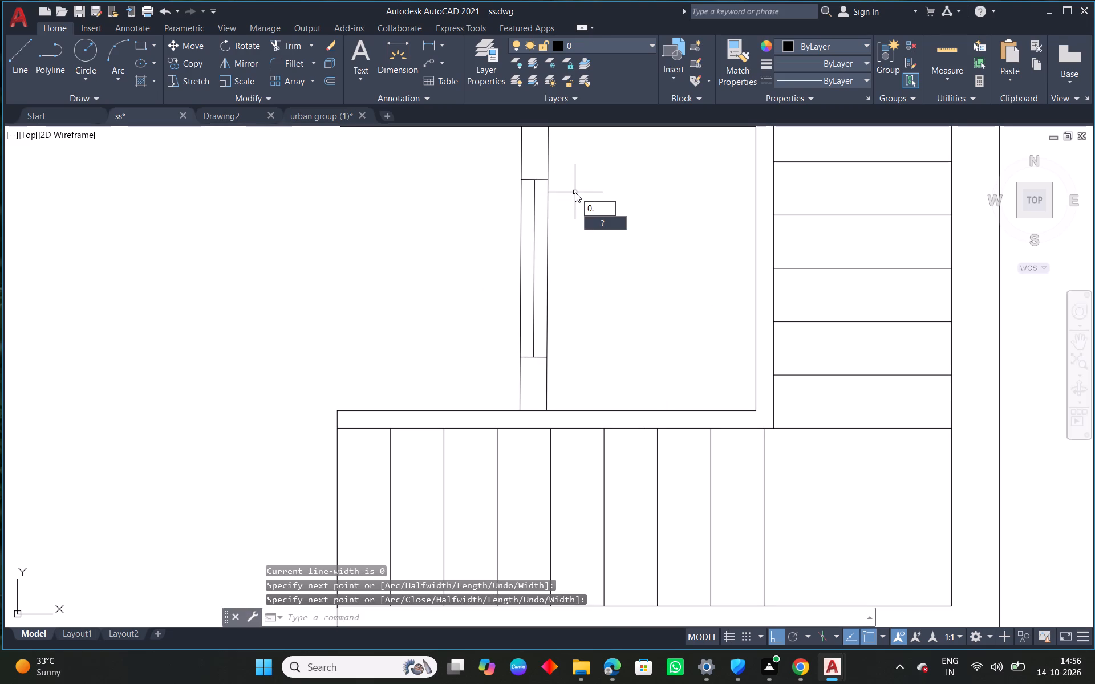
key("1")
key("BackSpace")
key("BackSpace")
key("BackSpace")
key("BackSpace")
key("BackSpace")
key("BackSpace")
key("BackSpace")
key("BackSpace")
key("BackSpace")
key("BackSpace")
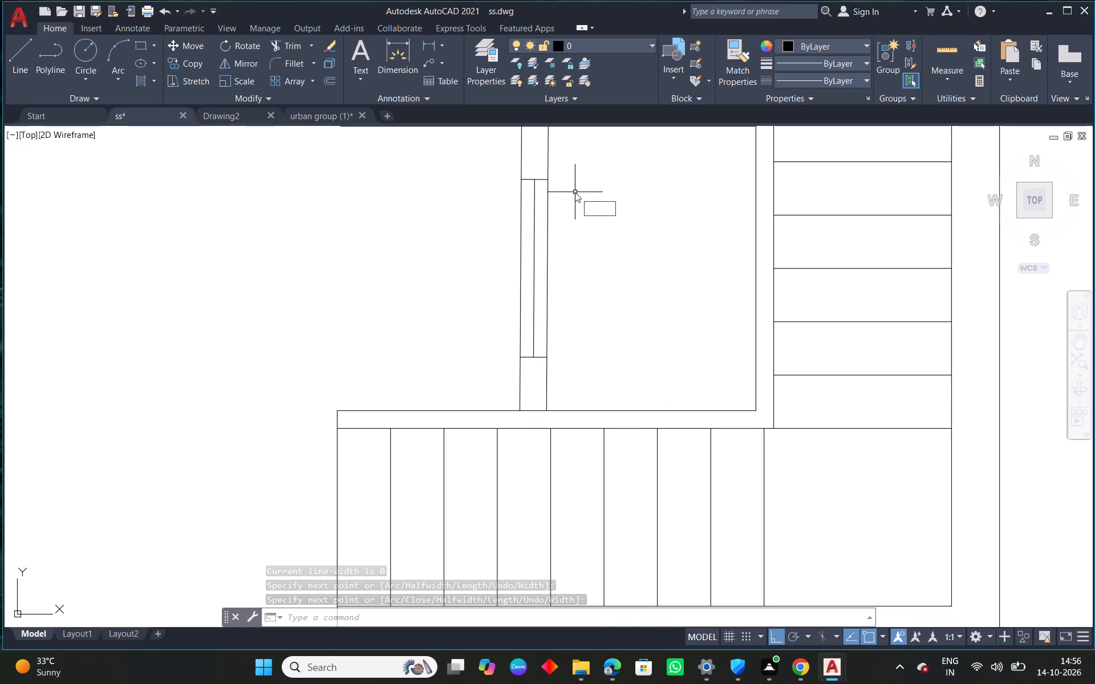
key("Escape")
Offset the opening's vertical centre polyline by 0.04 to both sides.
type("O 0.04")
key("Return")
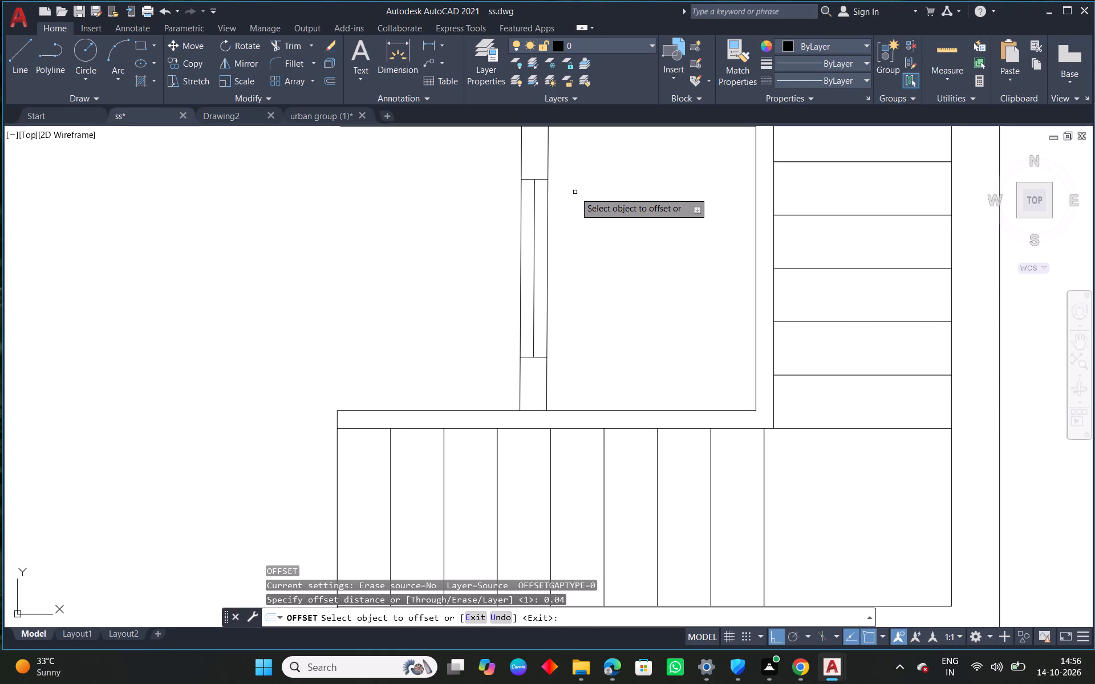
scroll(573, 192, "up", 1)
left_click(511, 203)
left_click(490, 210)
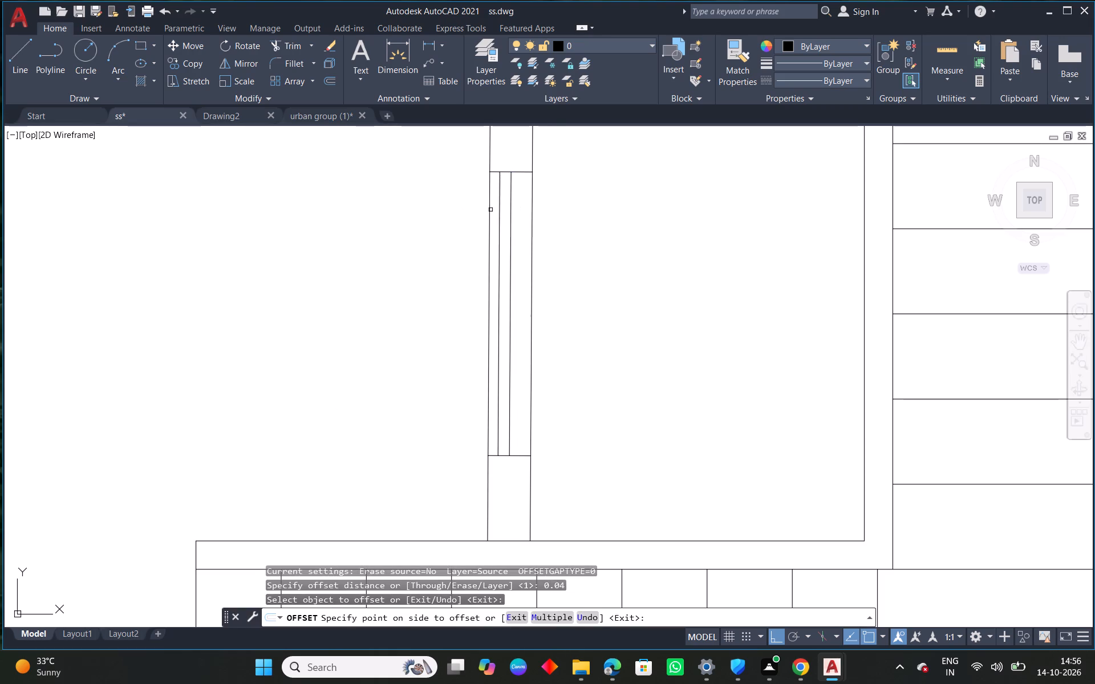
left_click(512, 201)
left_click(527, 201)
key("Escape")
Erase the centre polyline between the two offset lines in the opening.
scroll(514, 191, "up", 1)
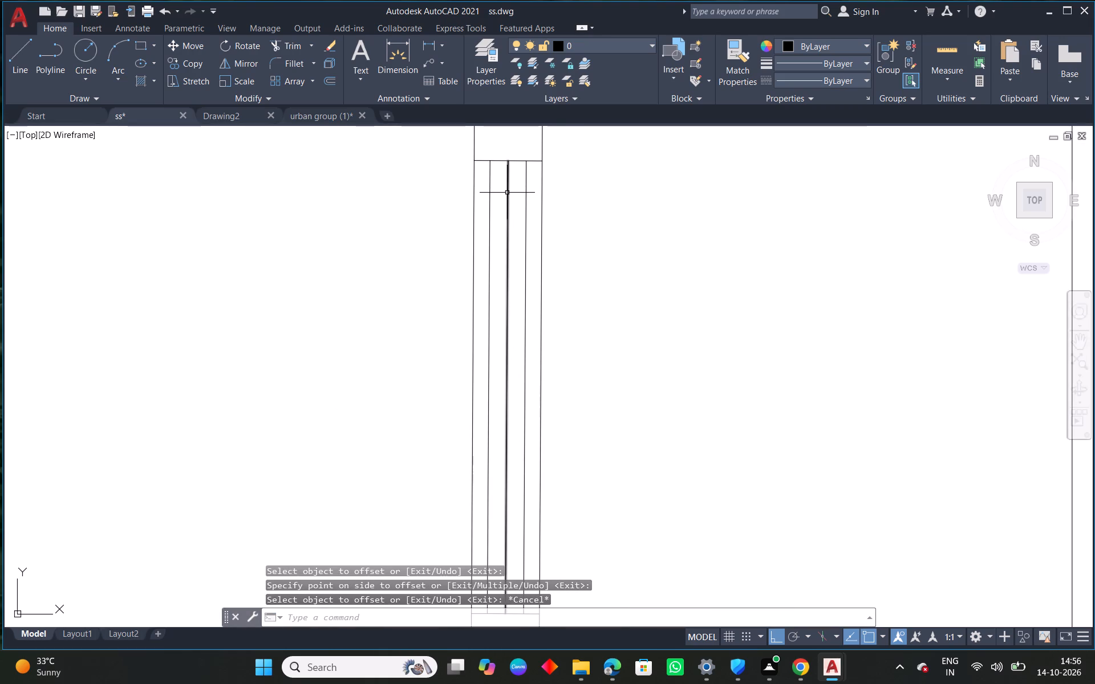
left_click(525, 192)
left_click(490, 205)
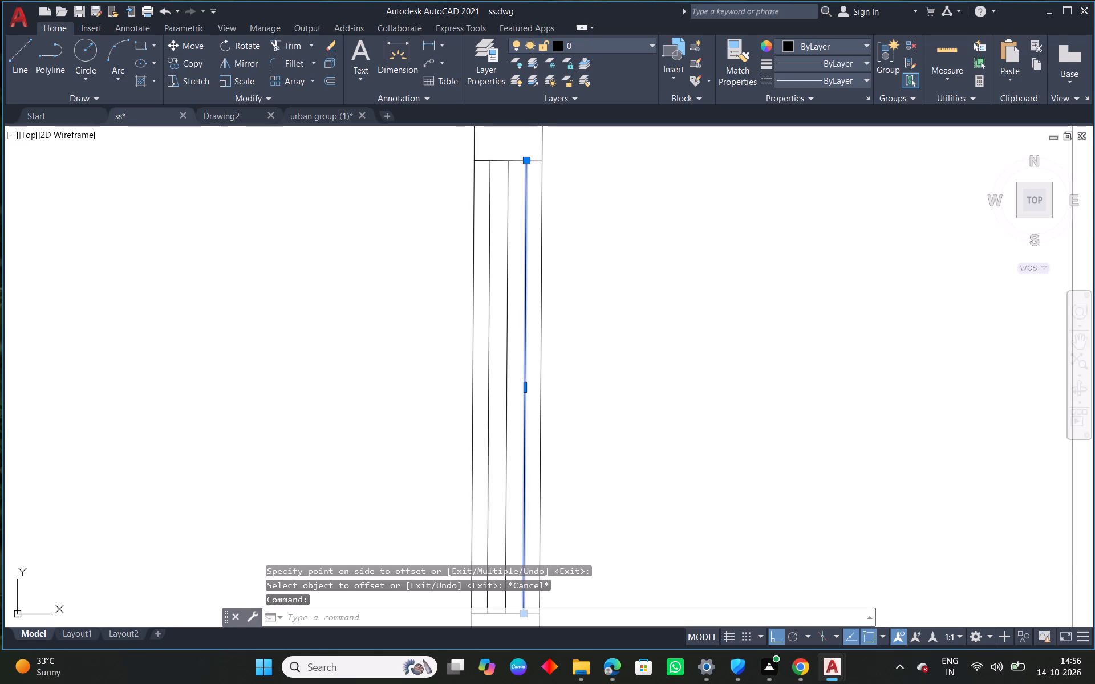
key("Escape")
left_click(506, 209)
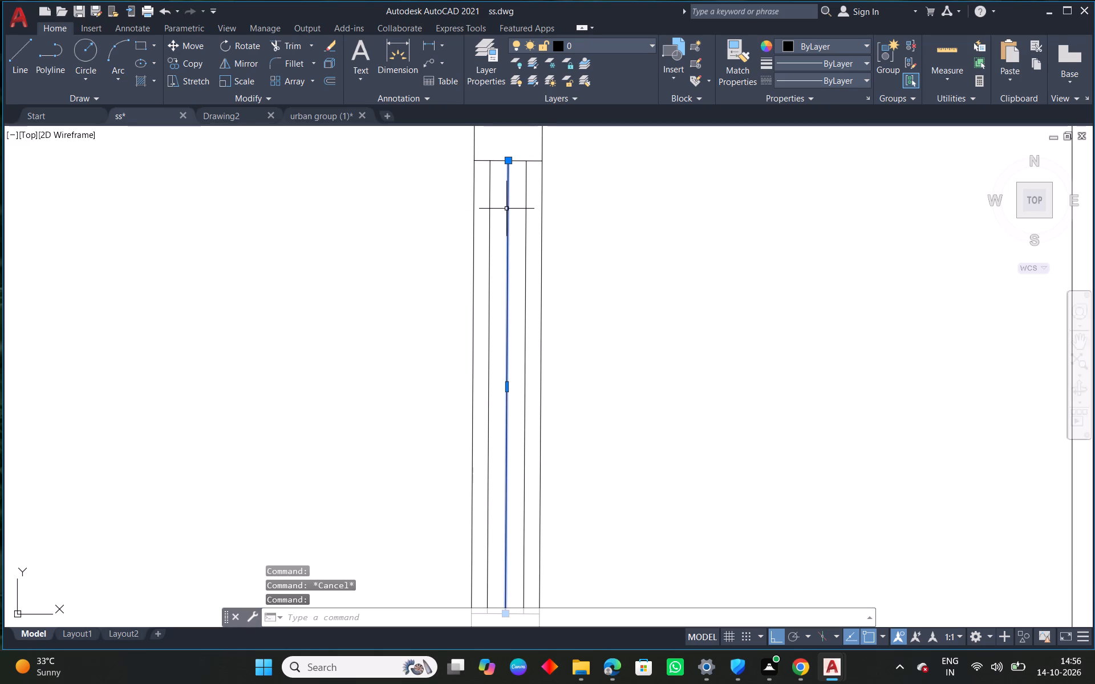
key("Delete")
Compare the door opening in the hatched lift-shaft front wall with the new opening in the right staircase.
scroll(646, 255, "down", 5)
middle_click_drag(451, 303, 802, 313)
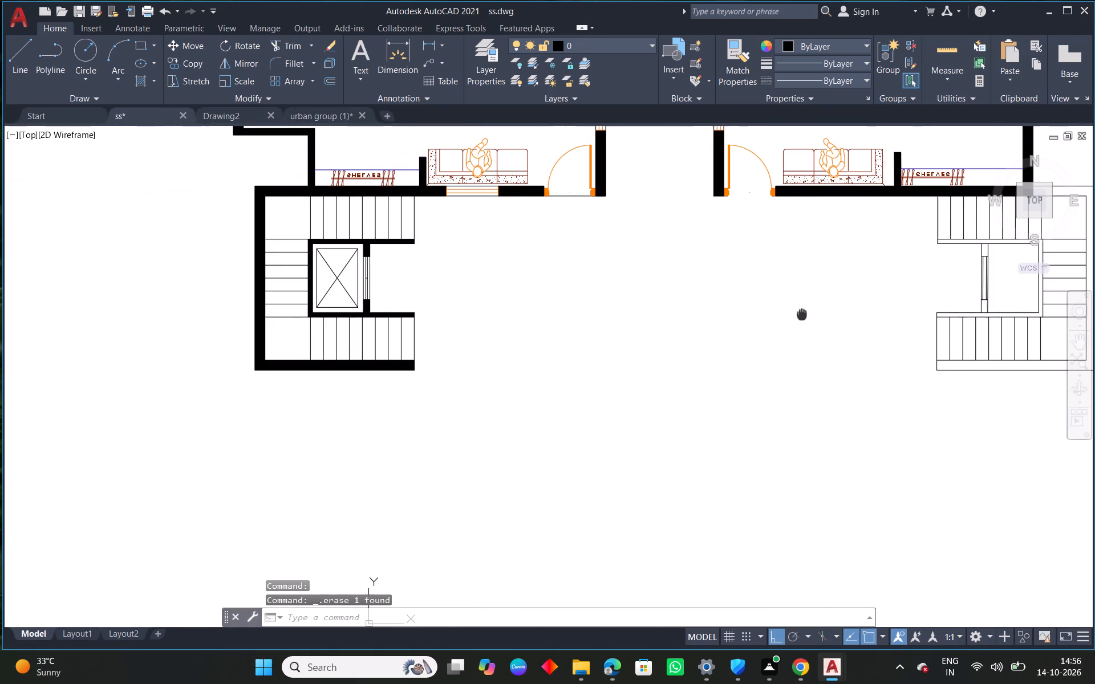
middle_click_drag(802, 313, 802, 312)
scroll(394, 284, "up", 4)
middle_click_drag(360, 210, 384, 209)
scroll(432, 251, "down", 3)
middle_click_drag(688, 282, 220, 307)
middle_click_drag(821, 312, 601, 285)
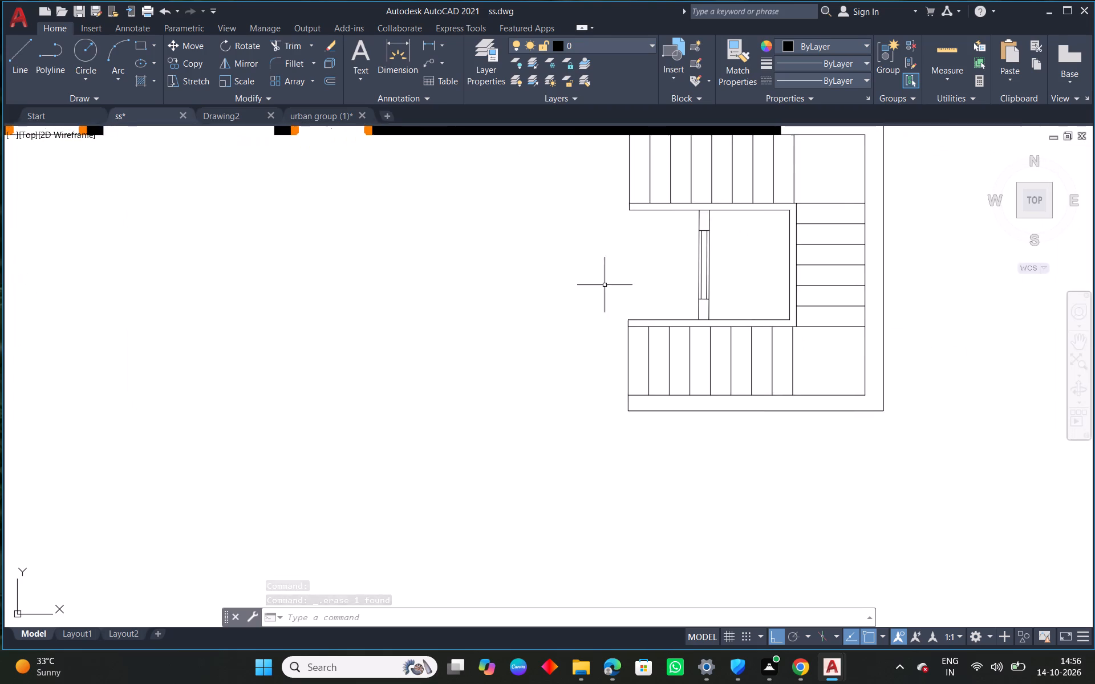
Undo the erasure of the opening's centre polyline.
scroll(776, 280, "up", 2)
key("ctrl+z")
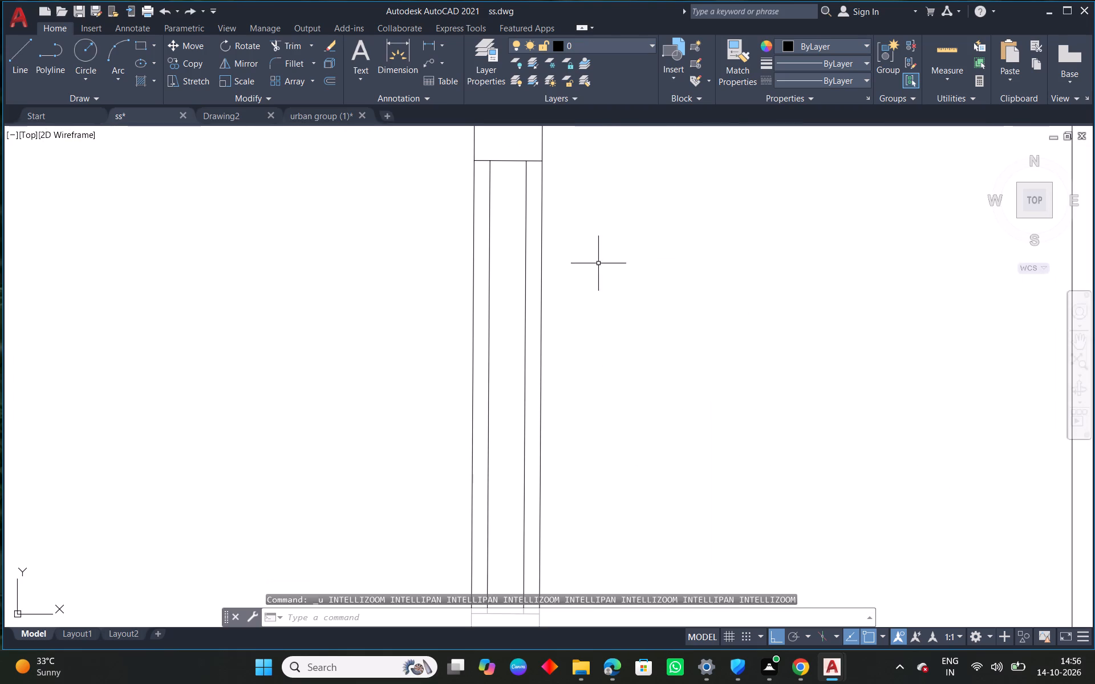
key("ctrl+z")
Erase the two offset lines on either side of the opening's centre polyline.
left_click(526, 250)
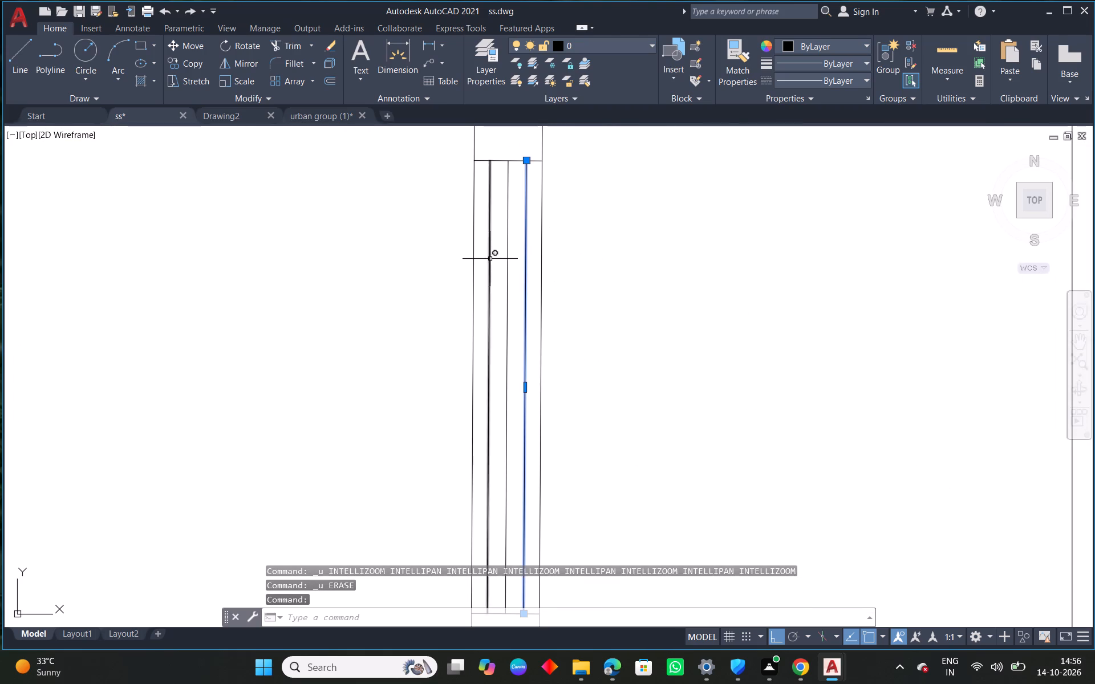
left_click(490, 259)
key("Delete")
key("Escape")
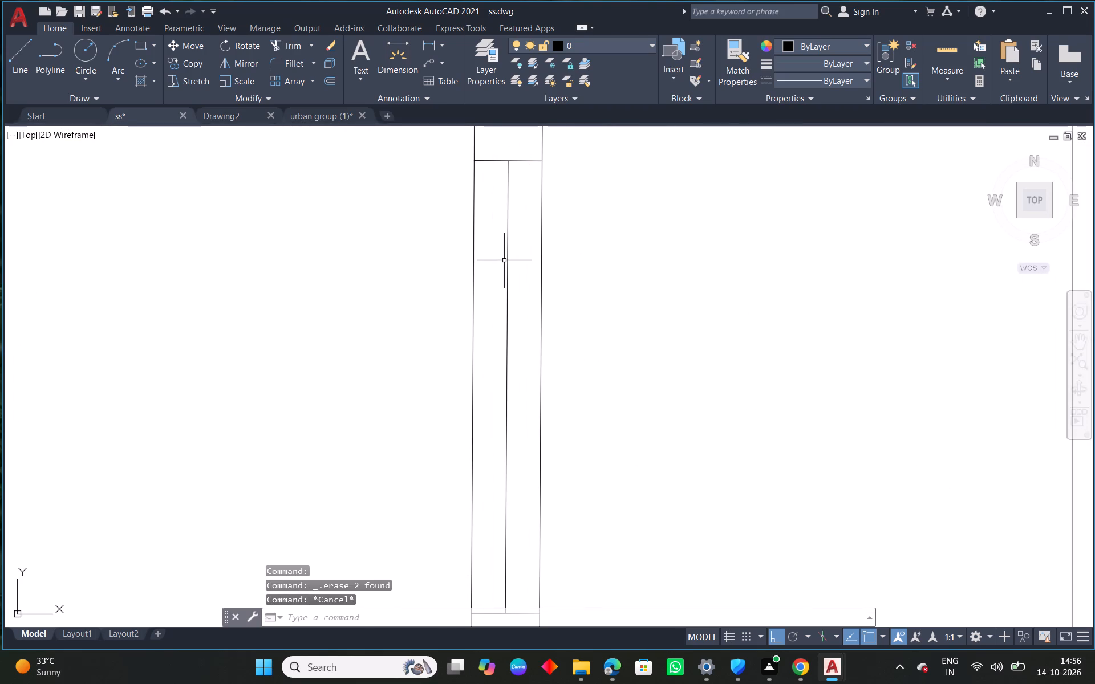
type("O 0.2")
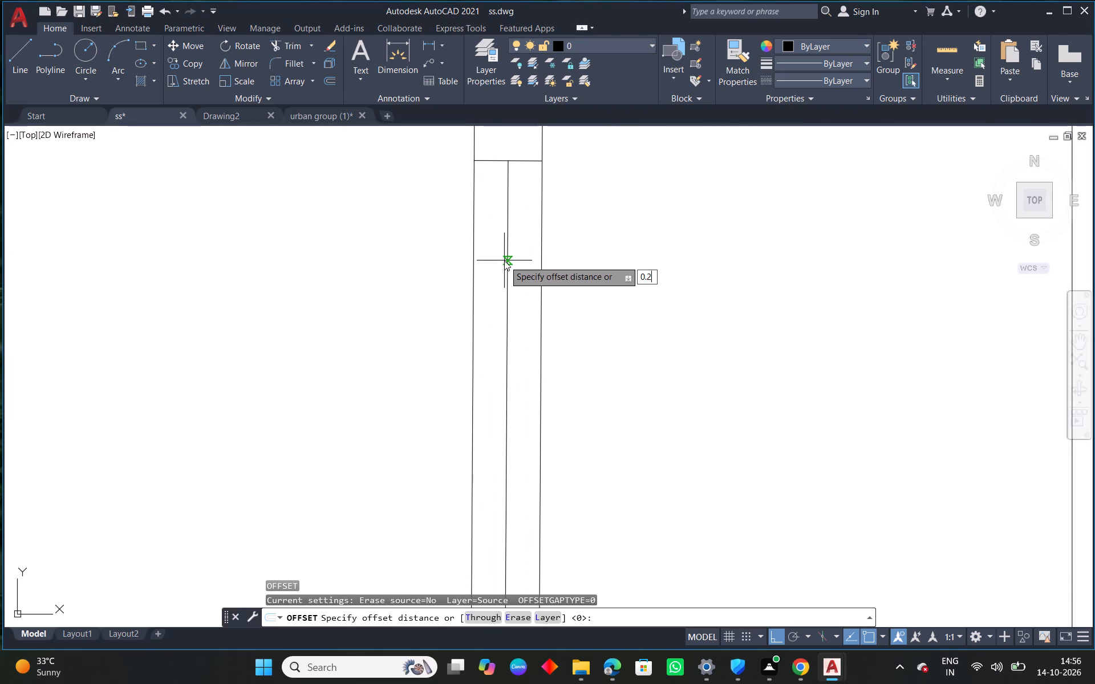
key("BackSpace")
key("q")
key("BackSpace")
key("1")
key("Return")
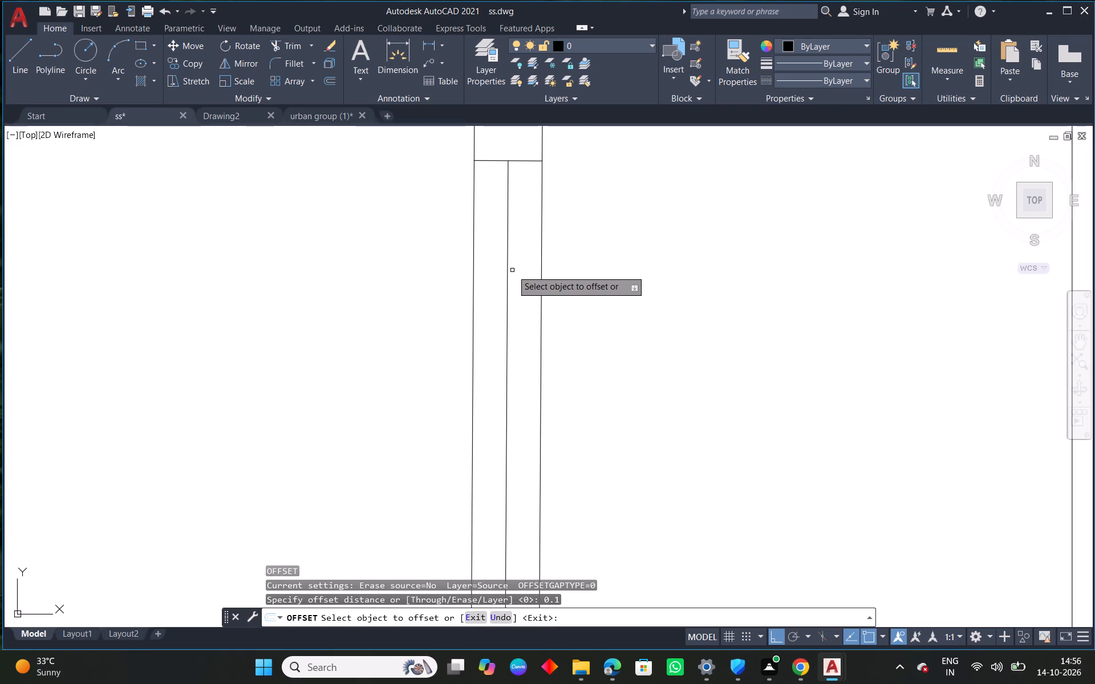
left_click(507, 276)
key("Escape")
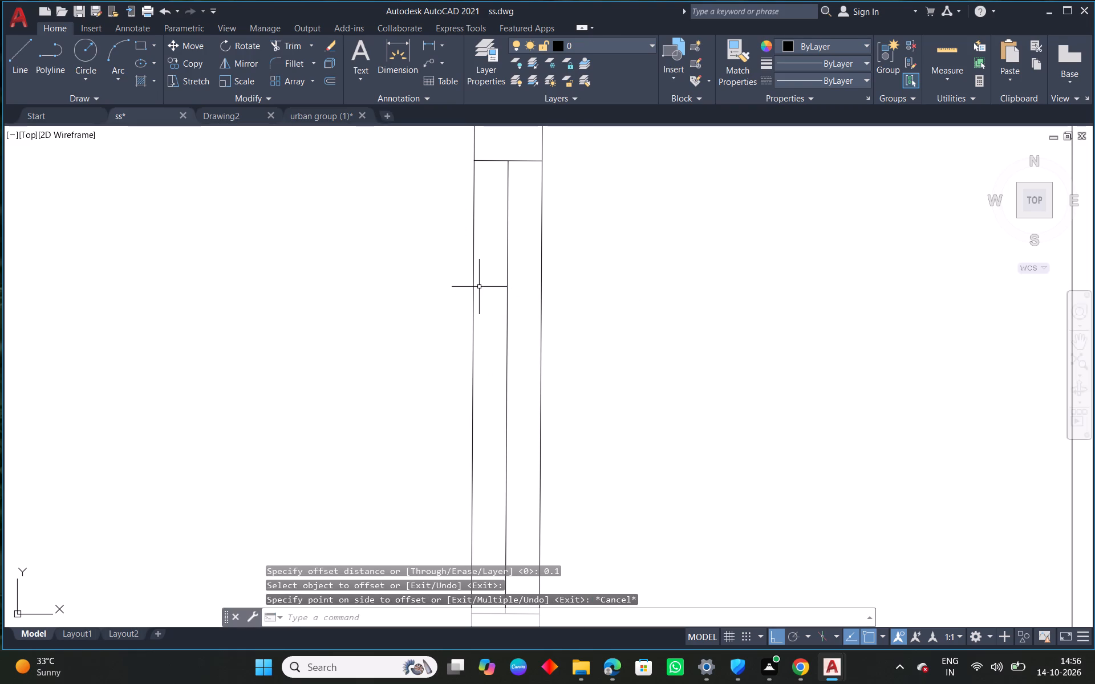
Offset the opening's vertical centre polyline by 0.02 to both sides to form the lift door lines.
type("O 0.02")
key("Return")
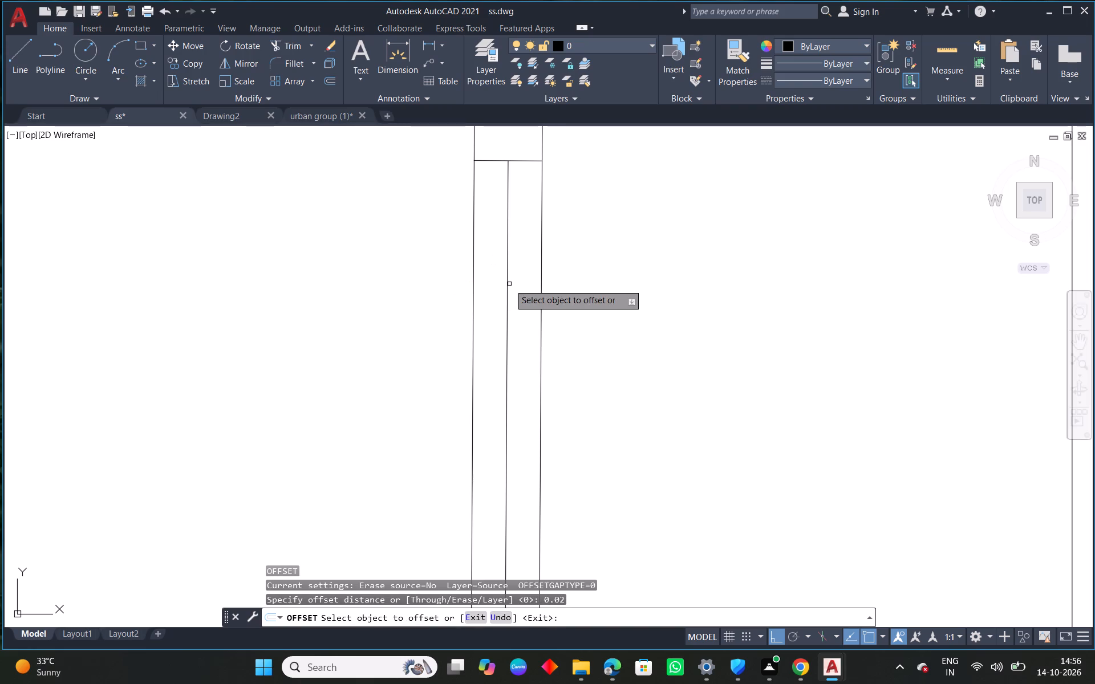
left_click(506, 294)
left_click(477, 312)
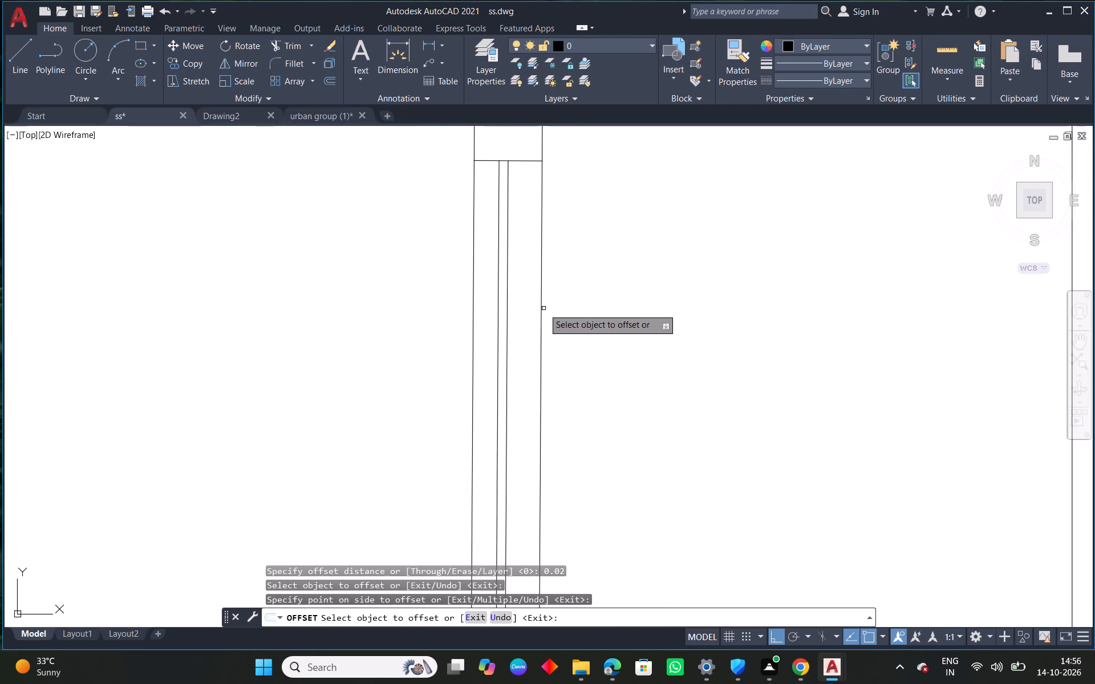
scroll(533, 299, "up", 1)
left_click(491, 312)
left_click(524, 309)
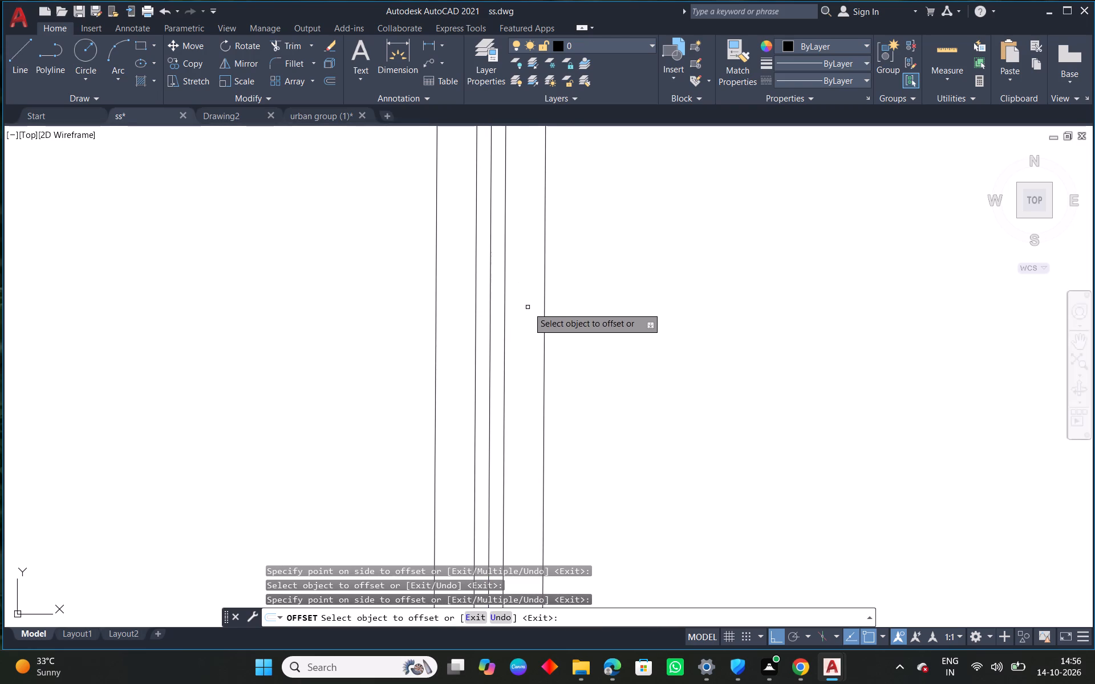
right_click(528, 307)
left_click(563, 316)
Erase the centre polyline between the two closely spaced door lines.
left_click(492, 311)
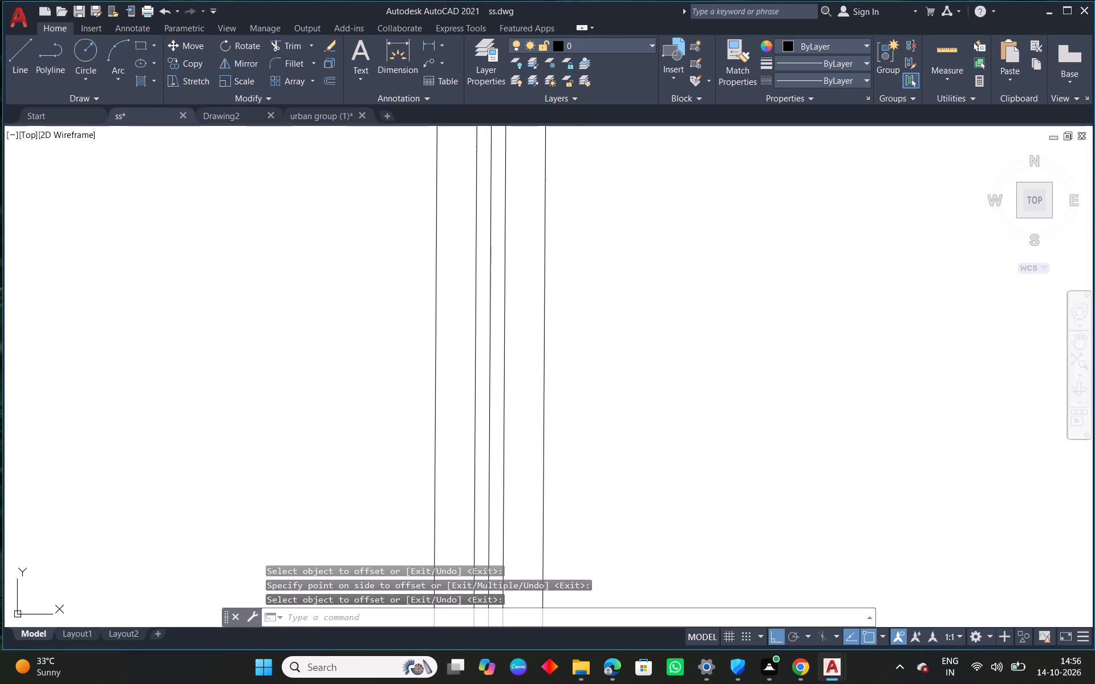
left_click(330, 53)
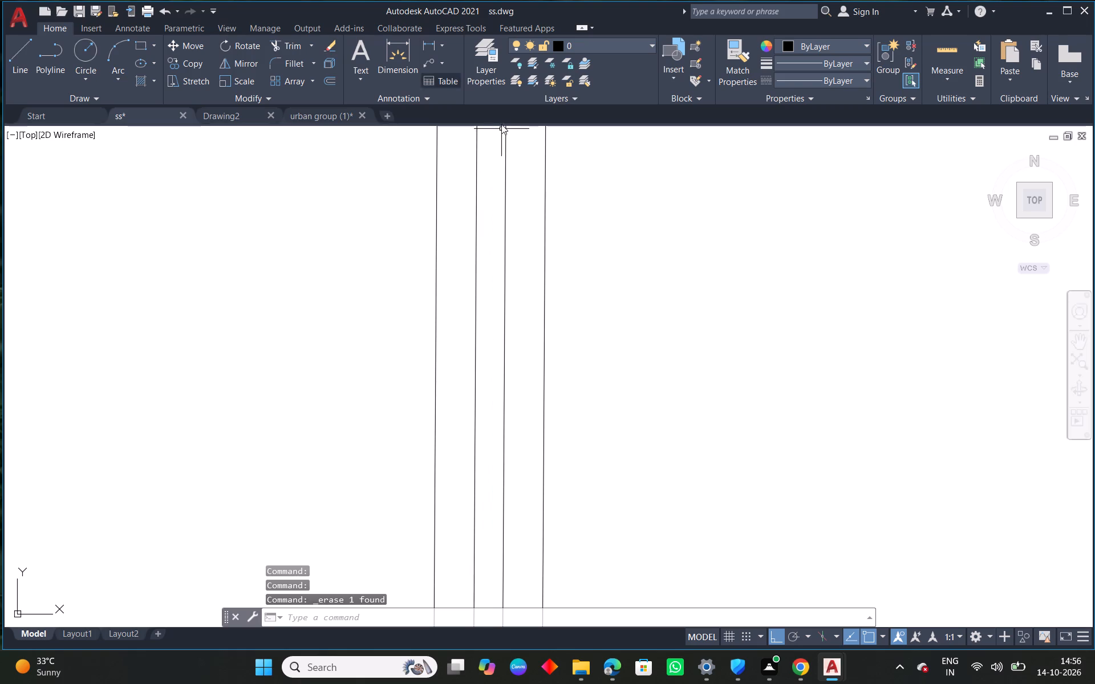
Draw a short horizontal line joining the midpoints of the two door lines.
scroll(557, 211, "down", 2)
middle_click_drag(603, 333, 575, 298)
left_click(23, 59)
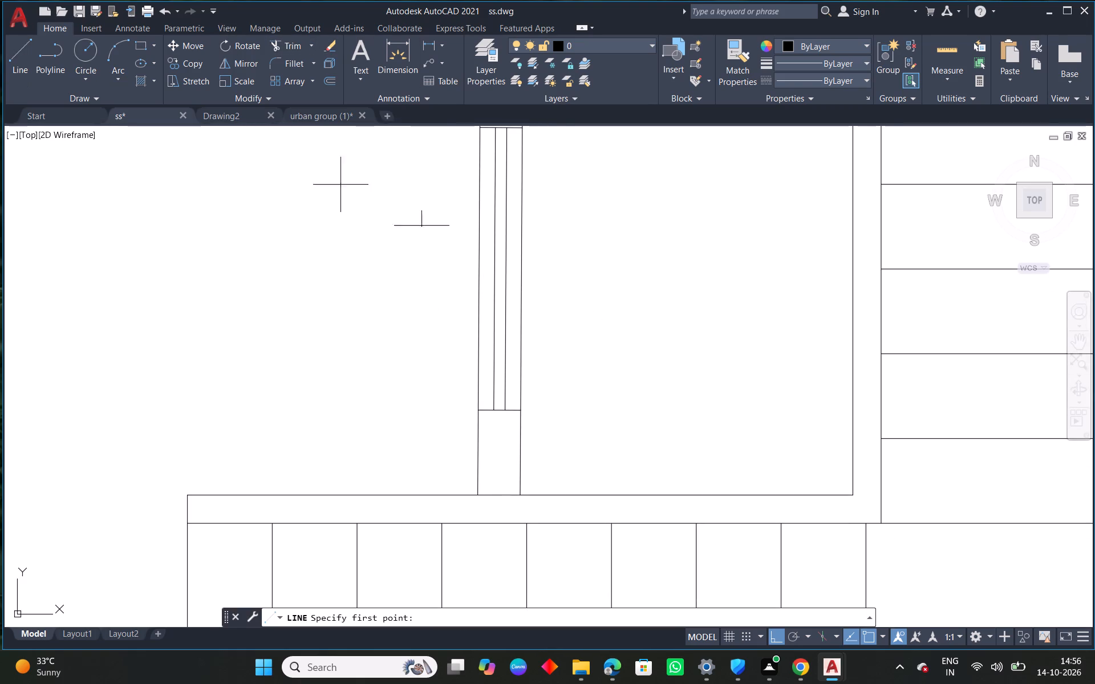
left_click(504, 268)
left_click(492, 268)
right_click(492, 268)
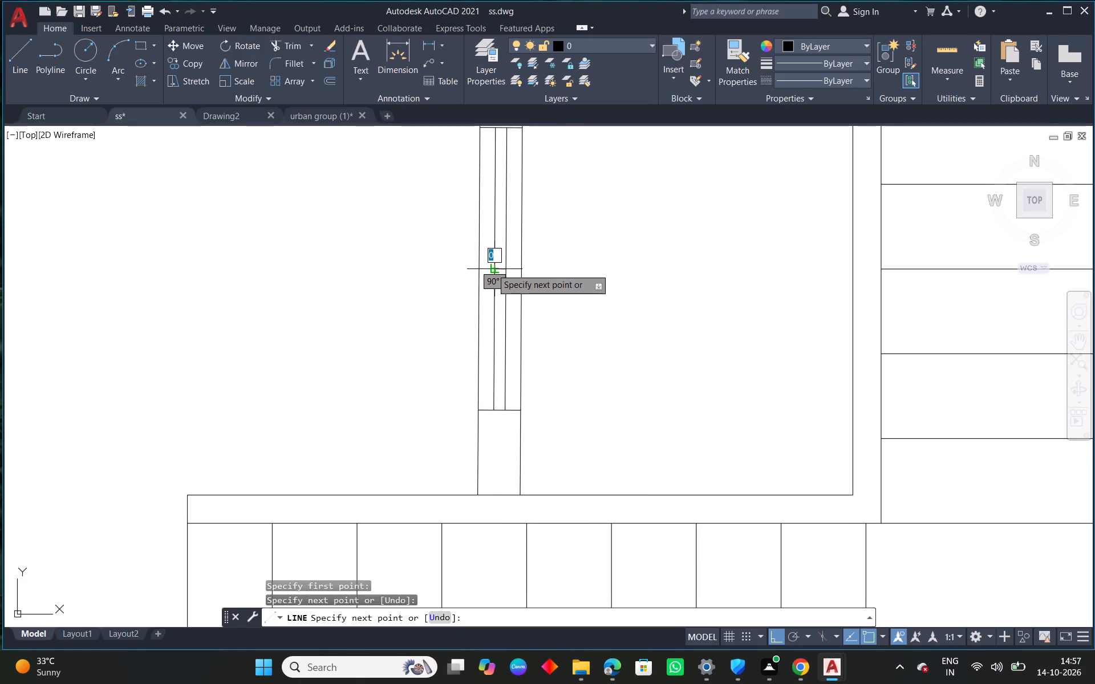
left_click(540, 279)
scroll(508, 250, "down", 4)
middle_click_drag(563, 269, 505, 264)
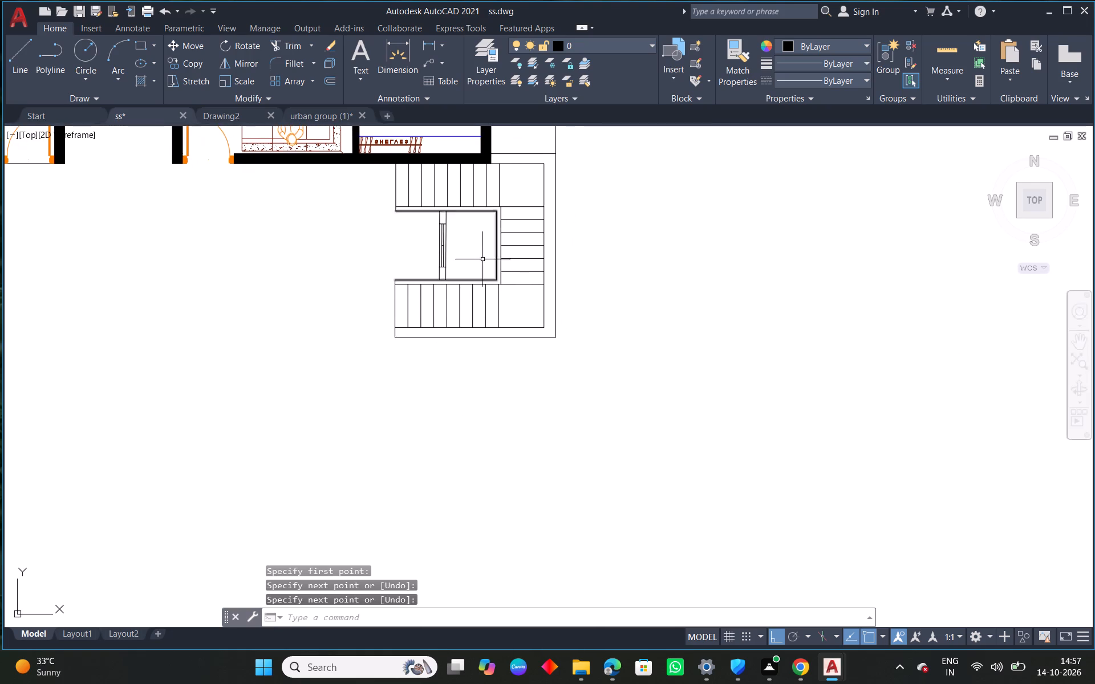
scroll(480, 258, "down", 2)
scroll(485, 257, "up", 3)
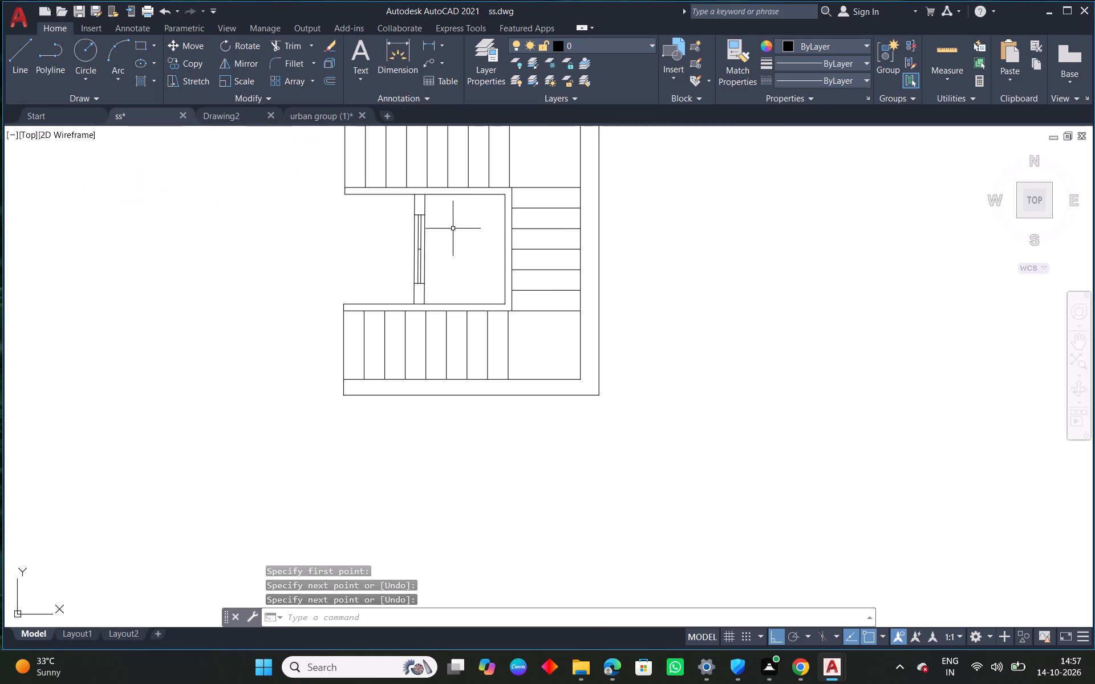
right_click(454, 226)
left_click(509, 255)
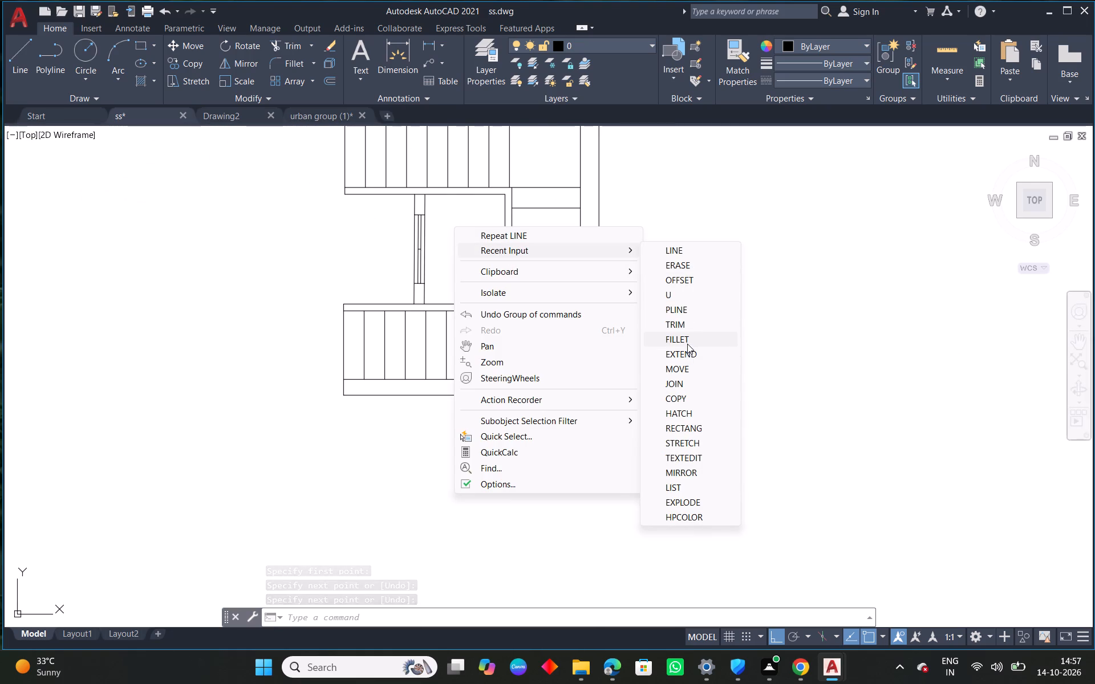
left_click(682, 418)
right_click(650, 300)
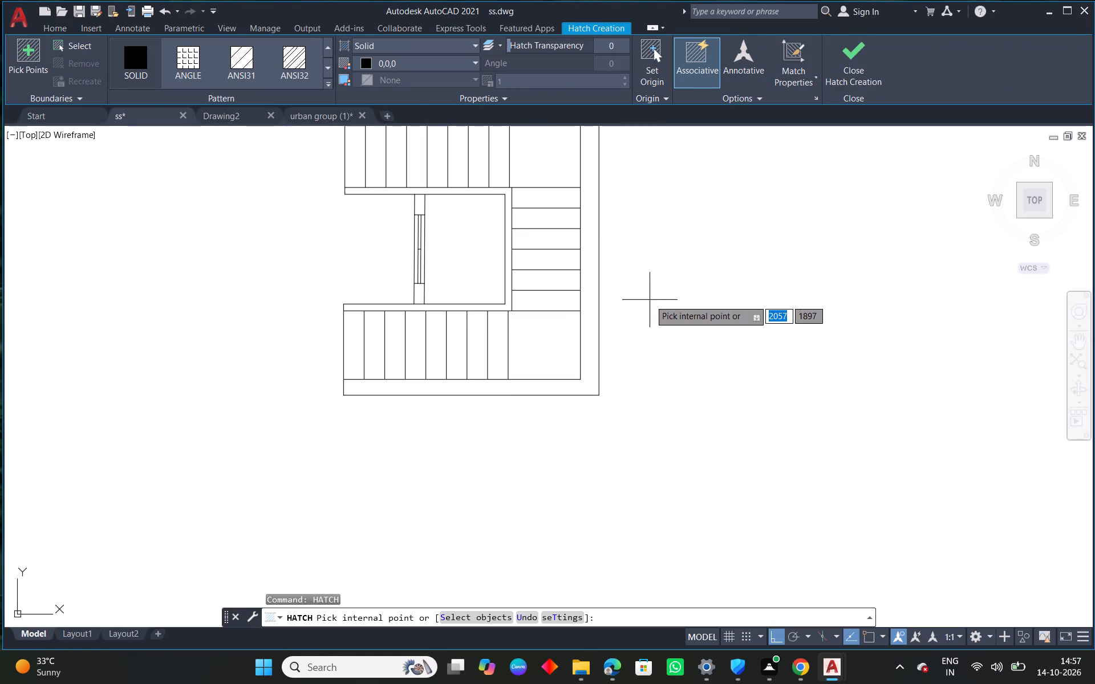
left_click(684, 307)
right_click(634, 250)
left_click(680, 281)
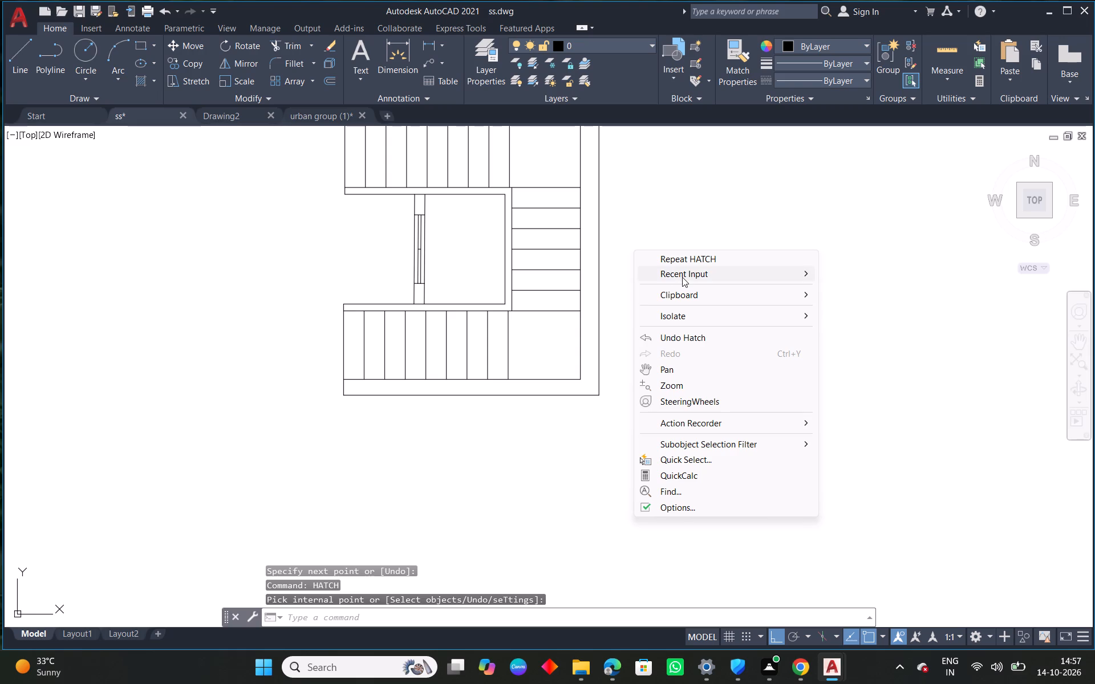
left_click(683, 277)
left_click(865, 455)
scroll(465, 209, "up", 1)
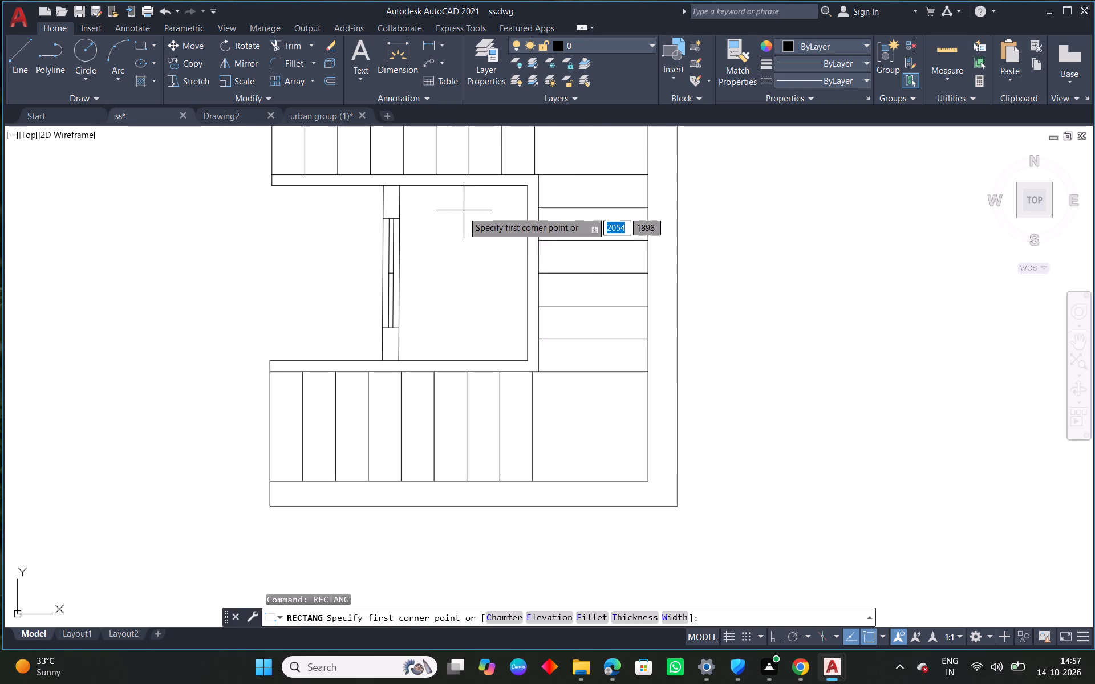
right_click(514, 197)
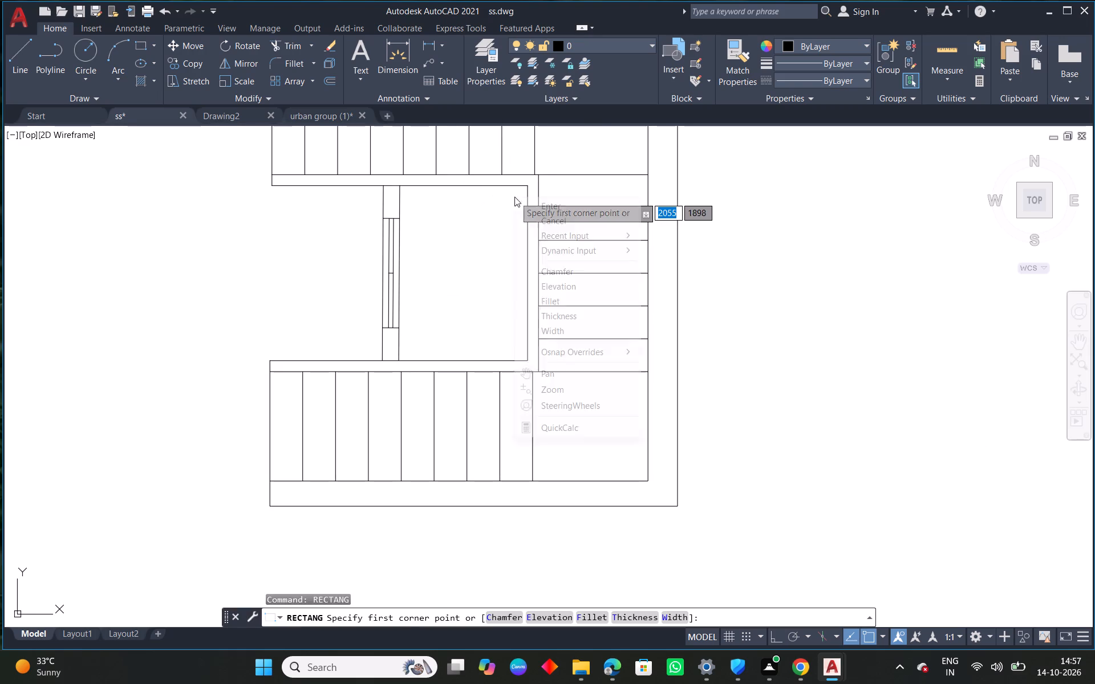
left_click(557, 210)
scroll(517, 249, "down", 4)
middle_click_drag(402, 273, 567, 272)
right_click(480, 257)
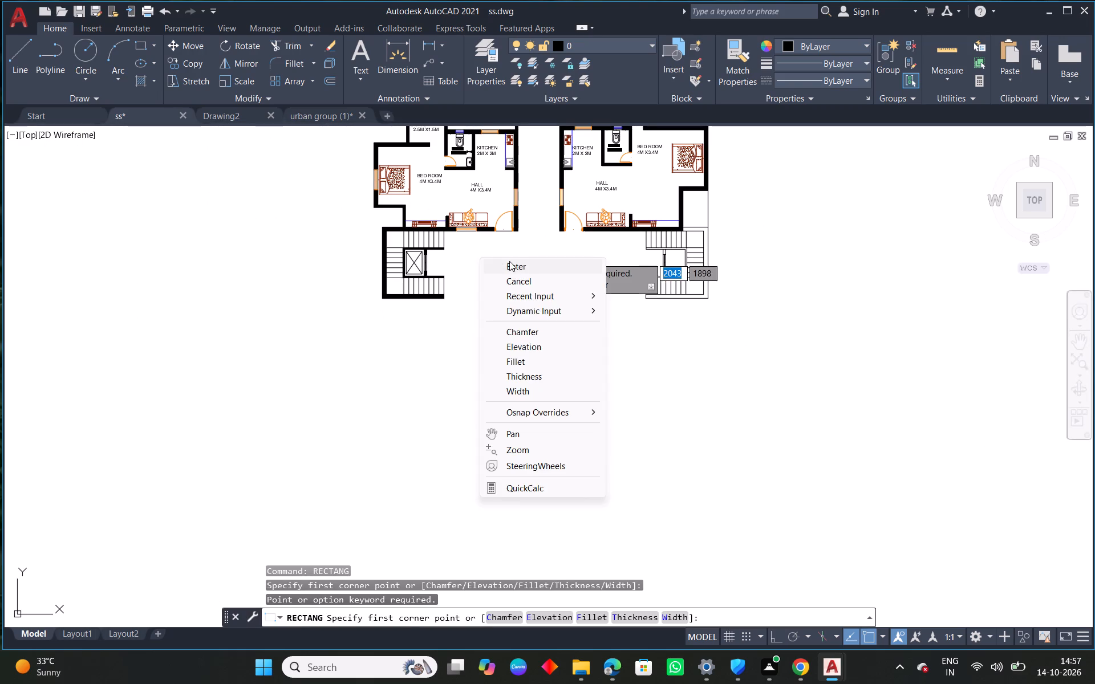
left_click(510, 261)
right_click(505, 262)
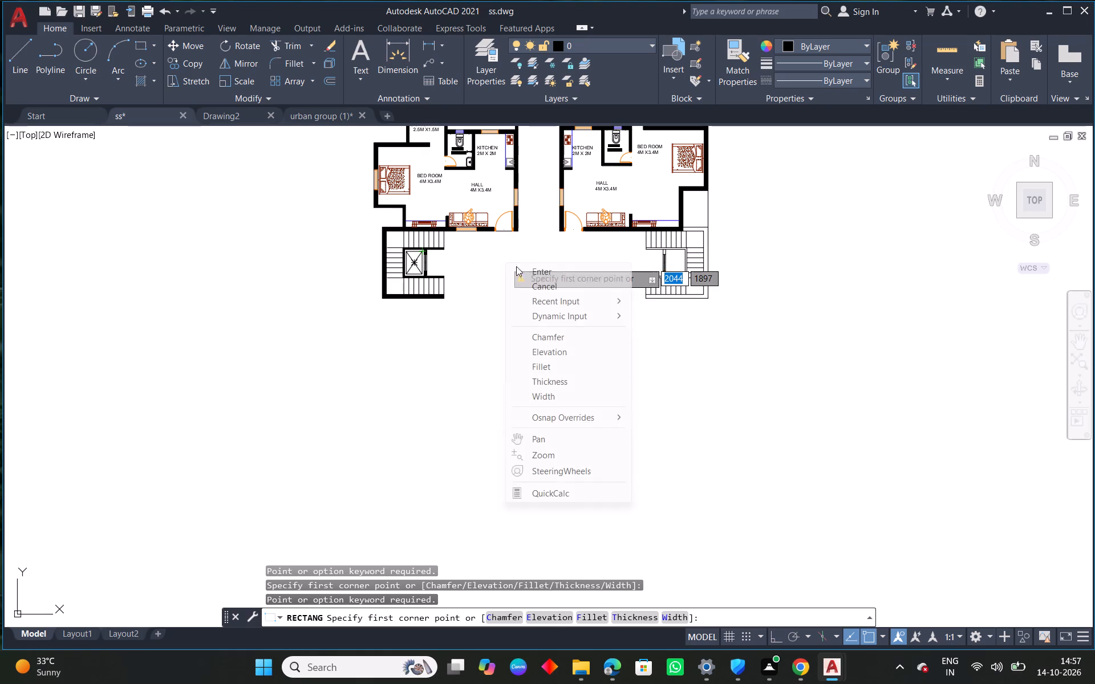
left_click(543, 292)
Copy the crossed lift car rectangle from the left staircase's shaft about 16 units horizontally into the right staircase's shaft.
scroll(415, 258, "up", 3)
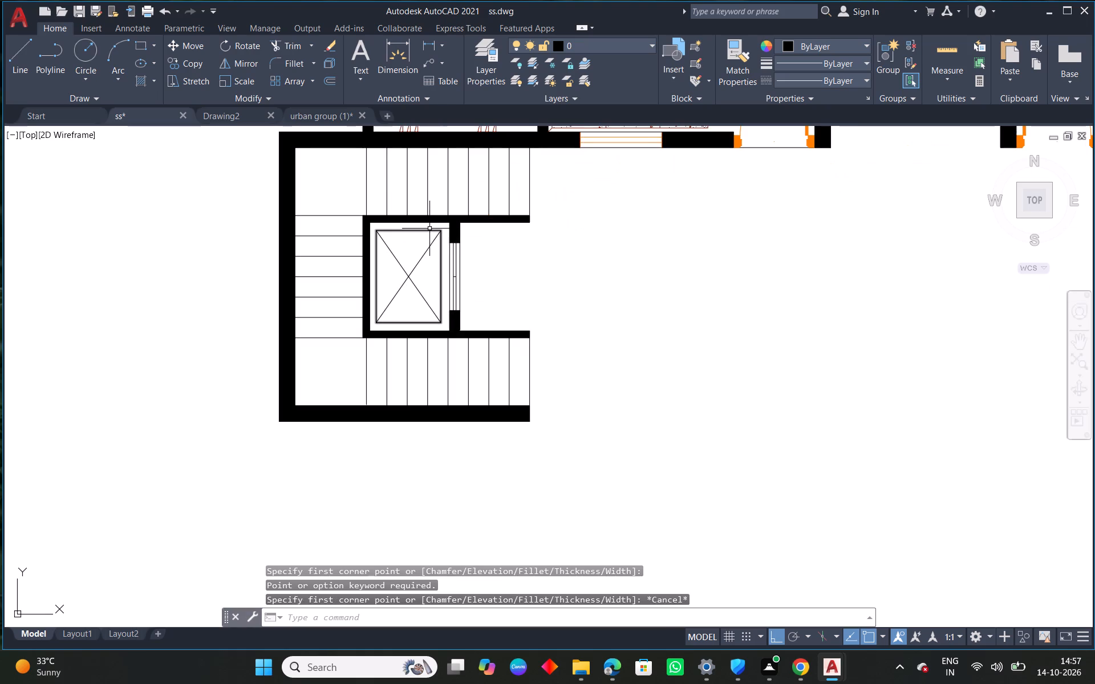
scroll(440, 233, "up", 2)
left_click(443, 225)
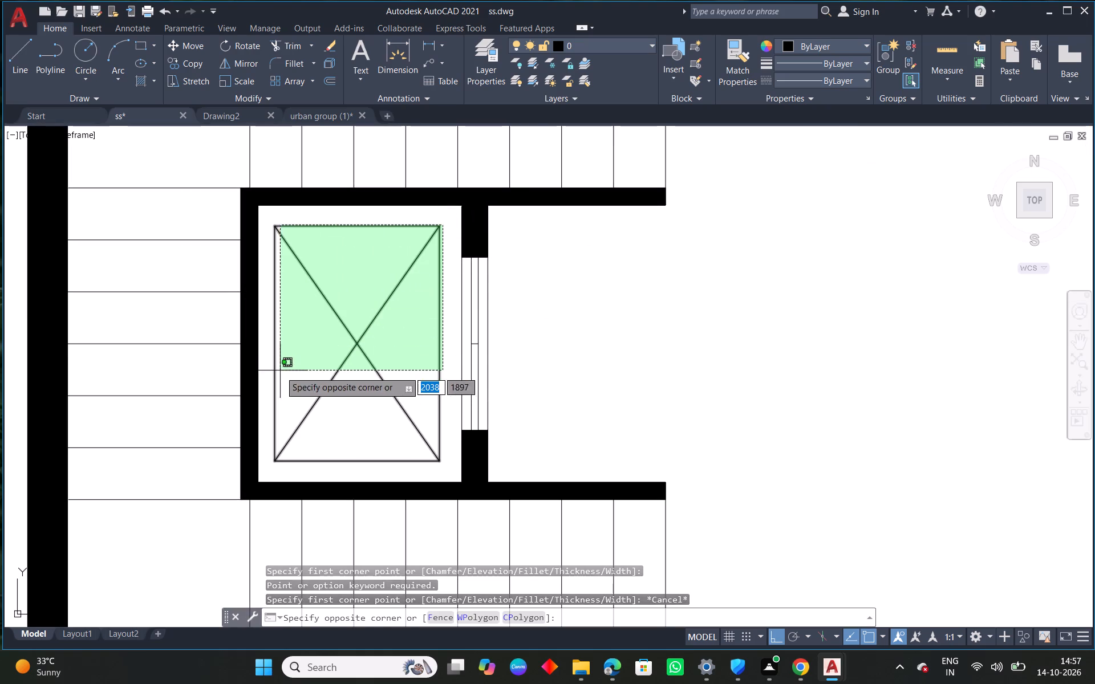
left_click(273, 379)
right_click(346, 283)
left_click(407, 308)
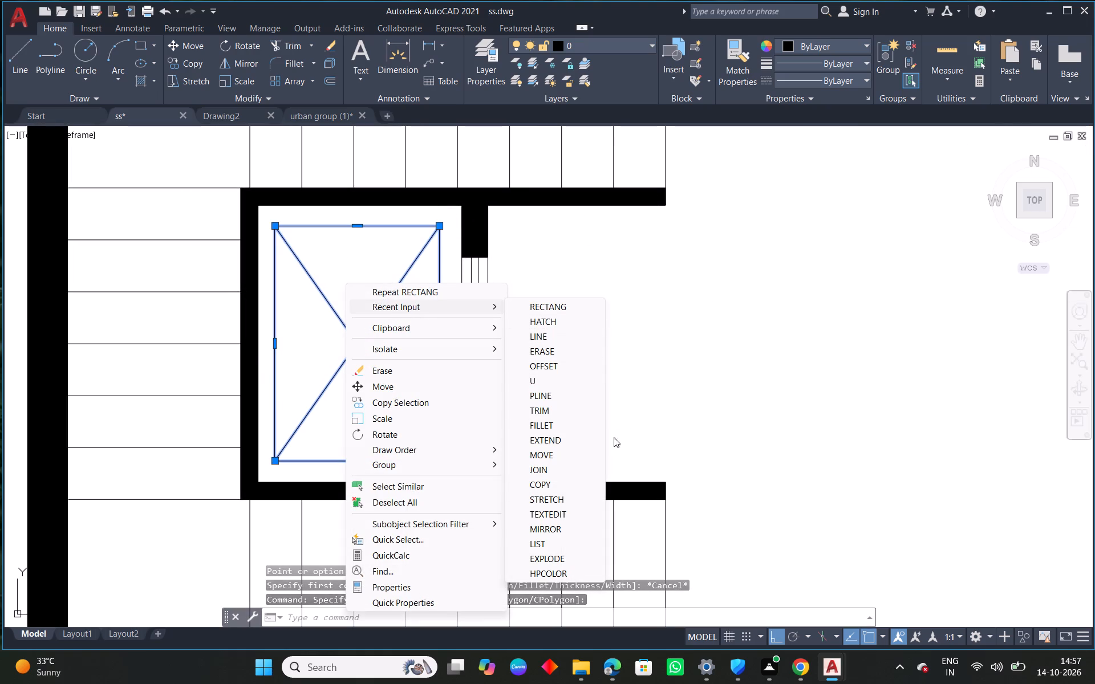
left_click(544, 483)
left_click(270, 462)
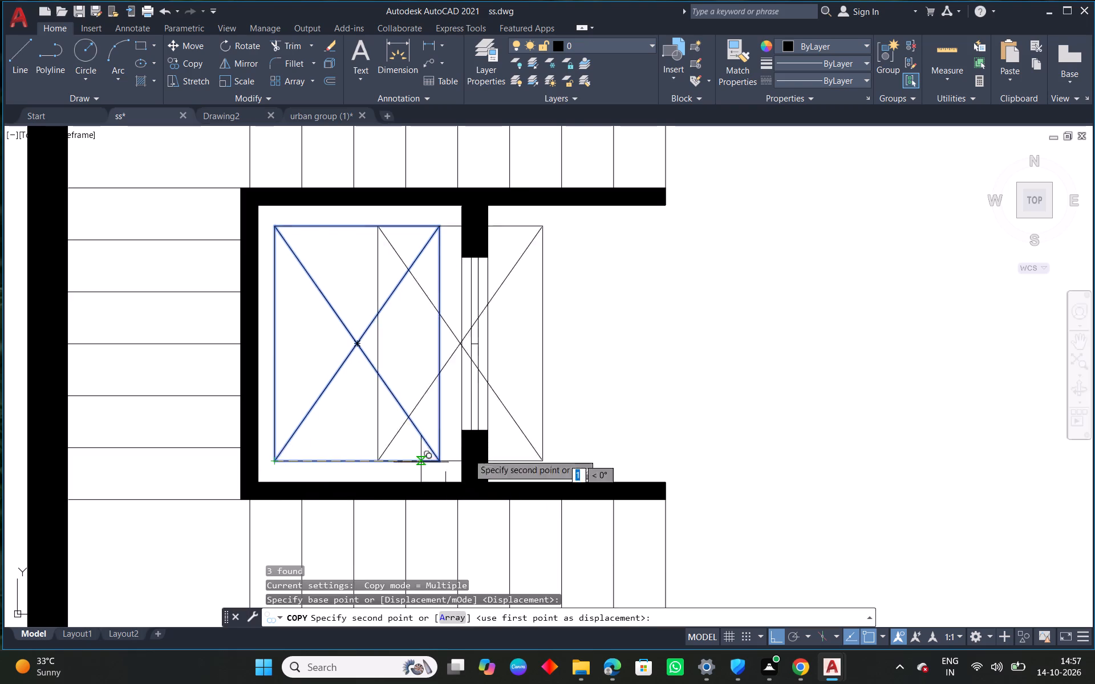
scroll(660, 453, "down", 3)
middle_click_drag(793, 453, 289, 388)
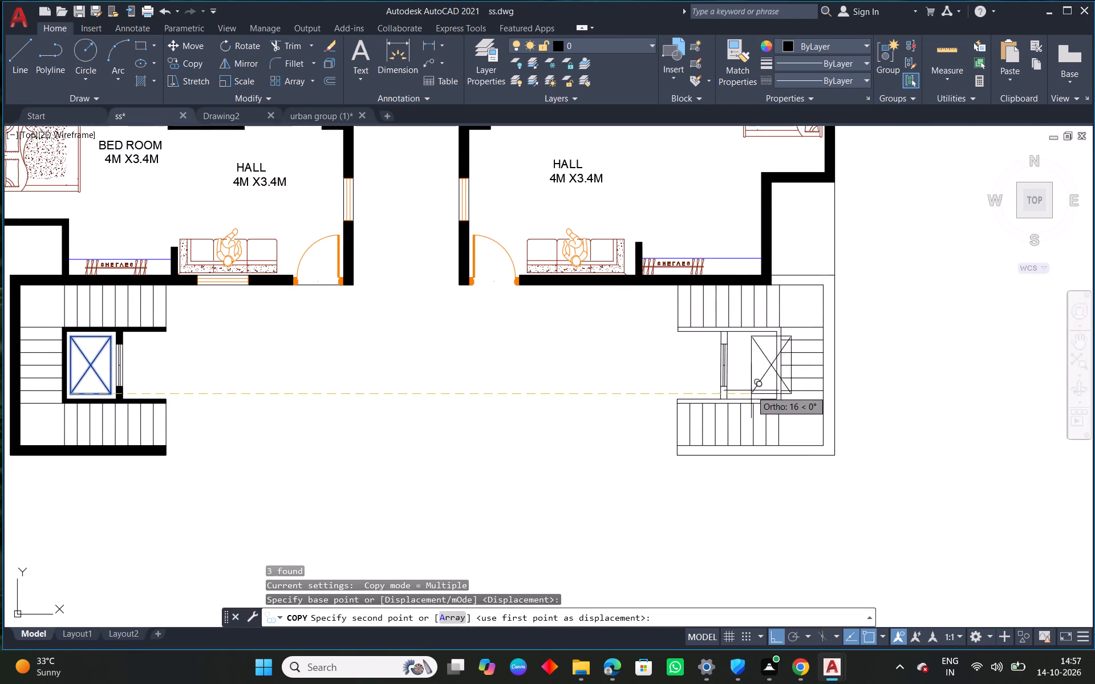
scroll(752, 390, "up", 3)
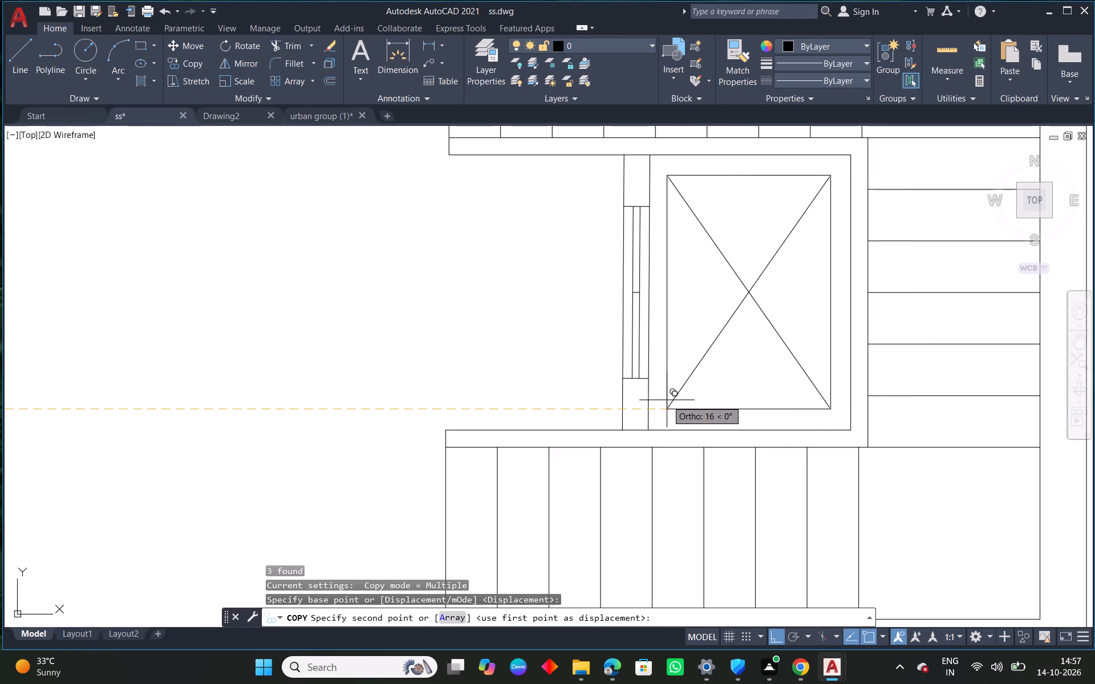
left_click(667, 400)
right_click(667, 400)
left_click(715, 409)
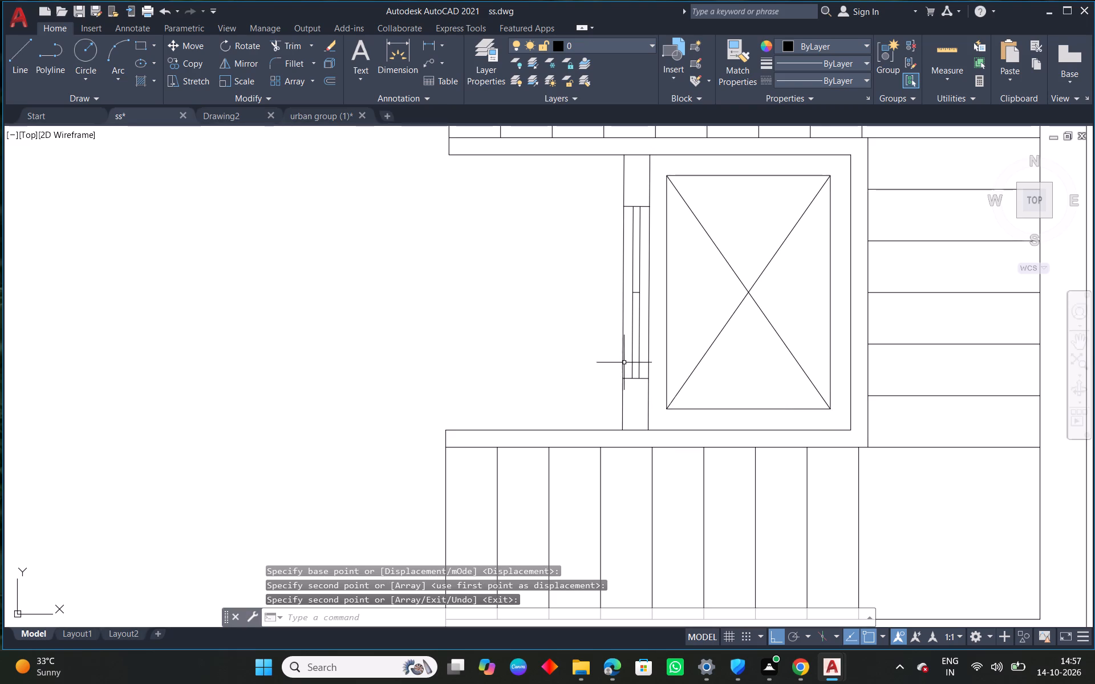
Hatch the right staircase's outer wall band, including the stretch joining the flat's bottom wall, with the black Solid pattern.
scroll(614, 359, "down", 2)
middle_click_drag(668, 393, 634, 395)
right_click(482, 279)
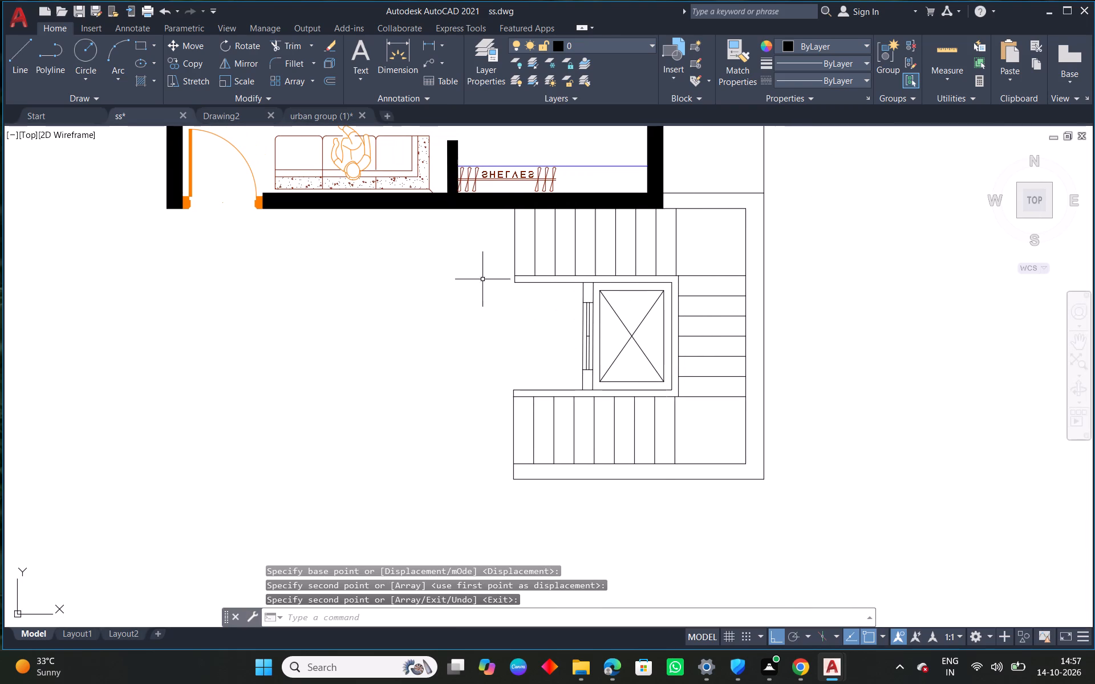
left_click(553, 308)
left_click(697, 327)
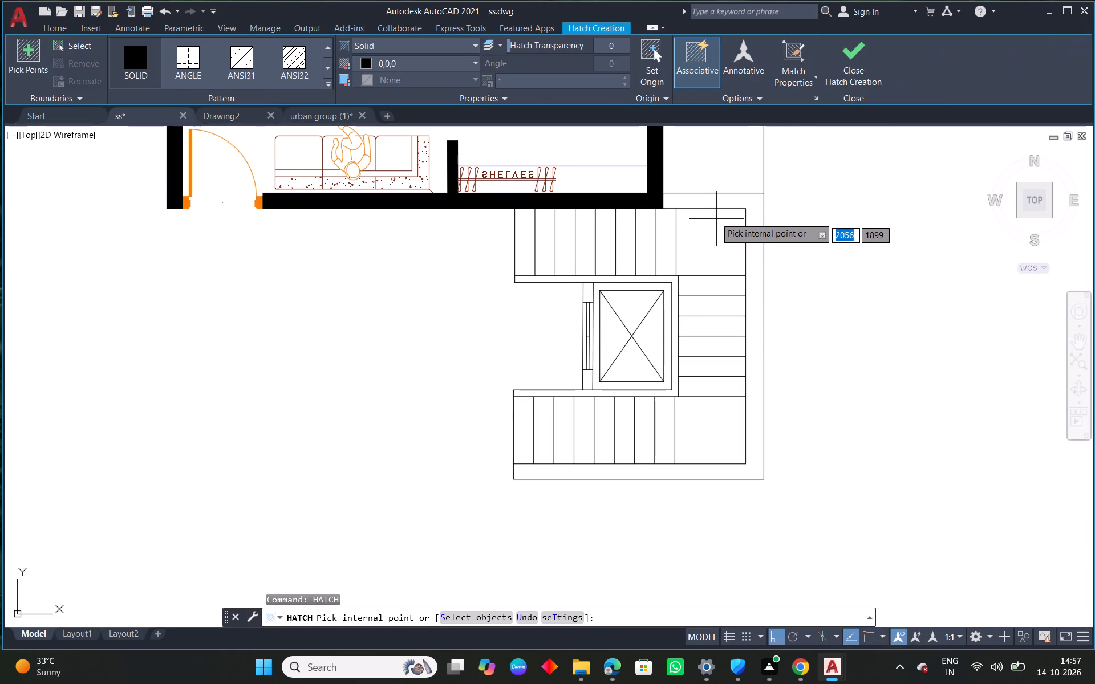
left_click(709, 198)
right_click(709, 198)
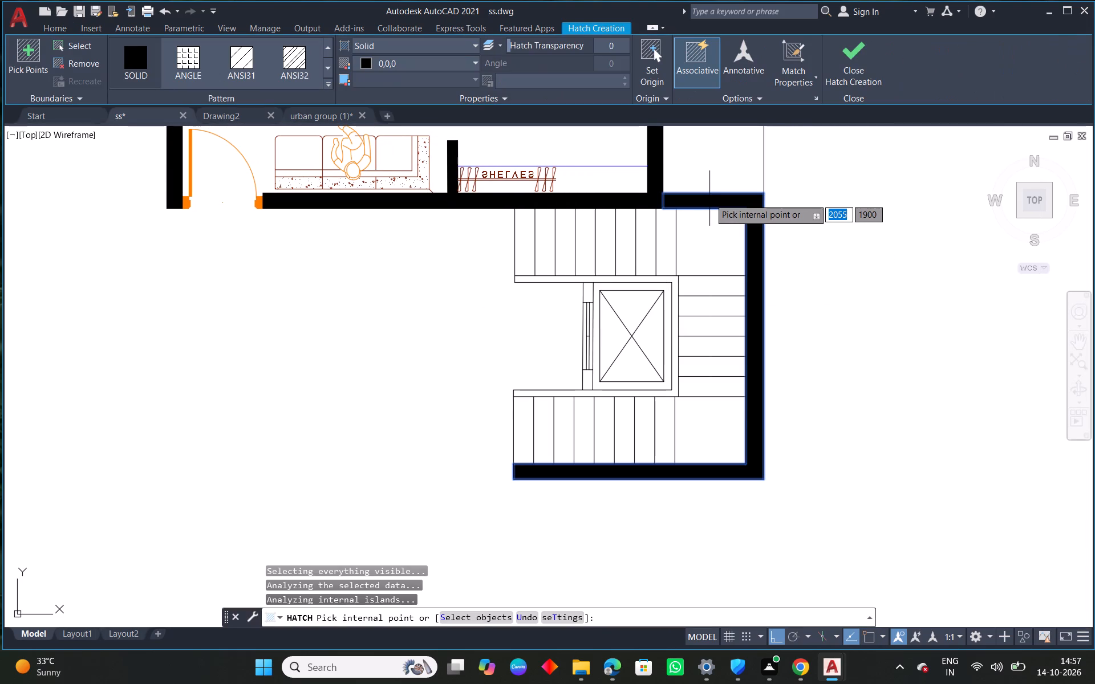
left_click(738, 207)
Hatch the right lift shaft's surrounding wall and the short wall piece above its door with the Solid pattern.
right_click(445, 287)
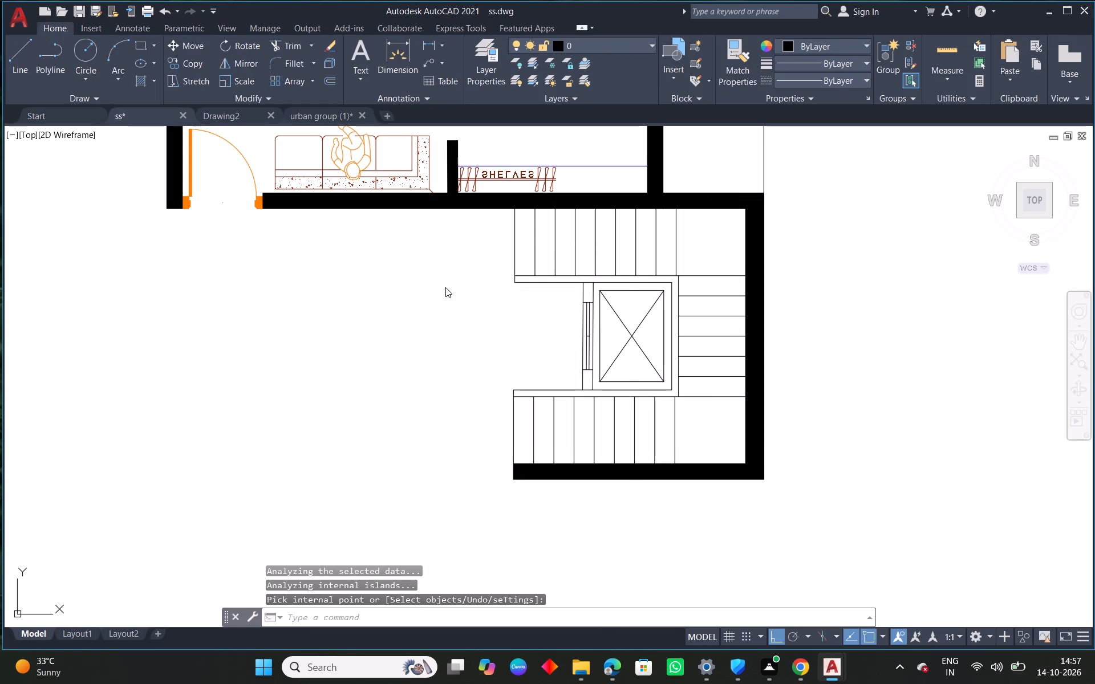
left_click(500, 295)
left_click(589, 289)
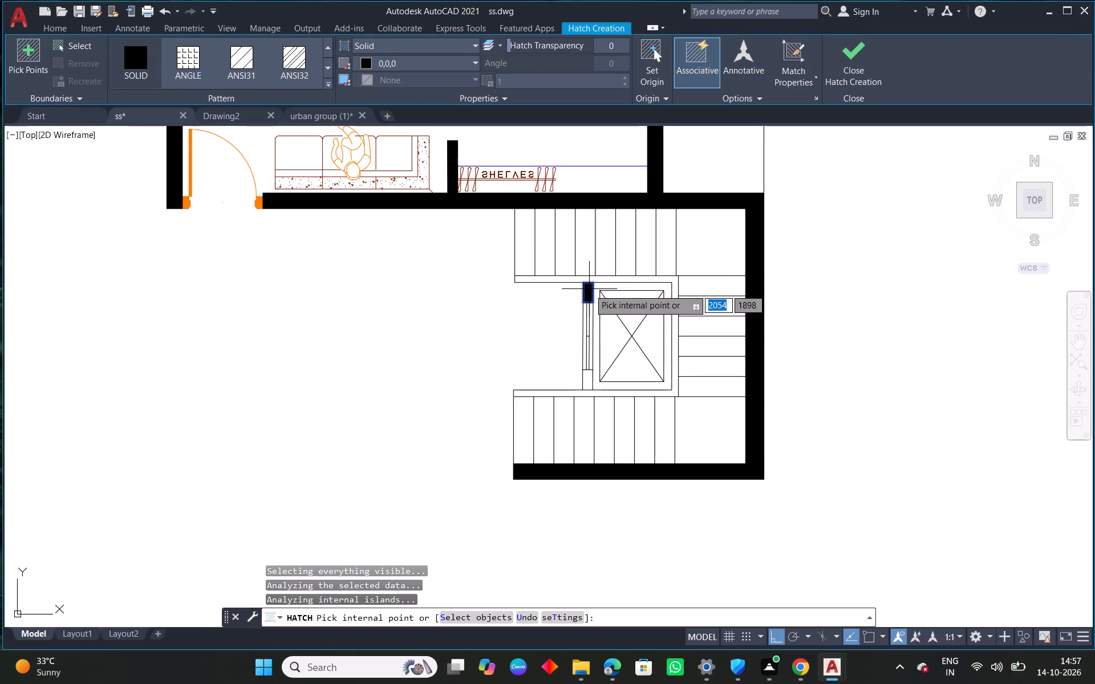
scroll(591, 276, "up", 1)
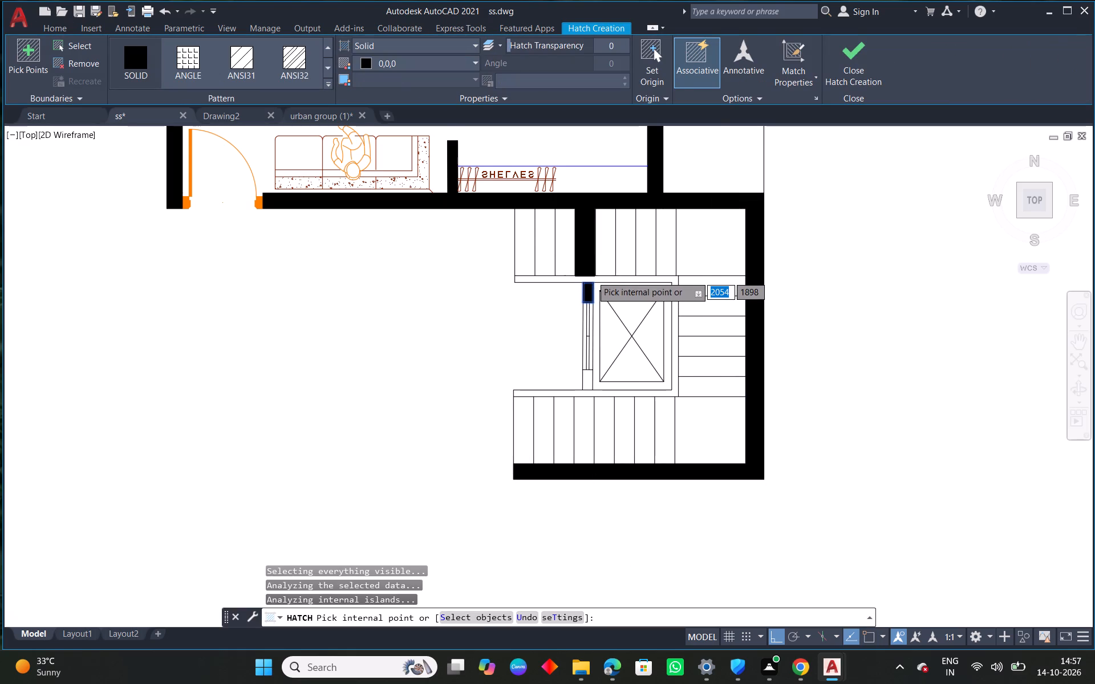
scroll(591, 276, "up", 1)
left_click(588, 280)
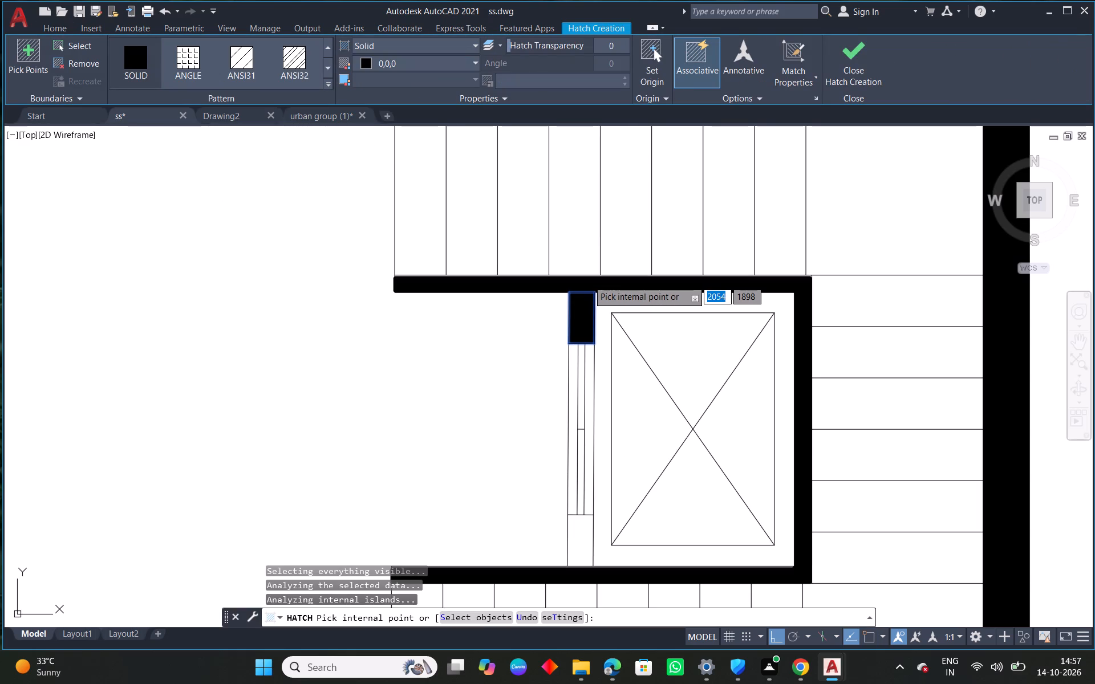
right_click(588, 280)
left_click(610, 287)
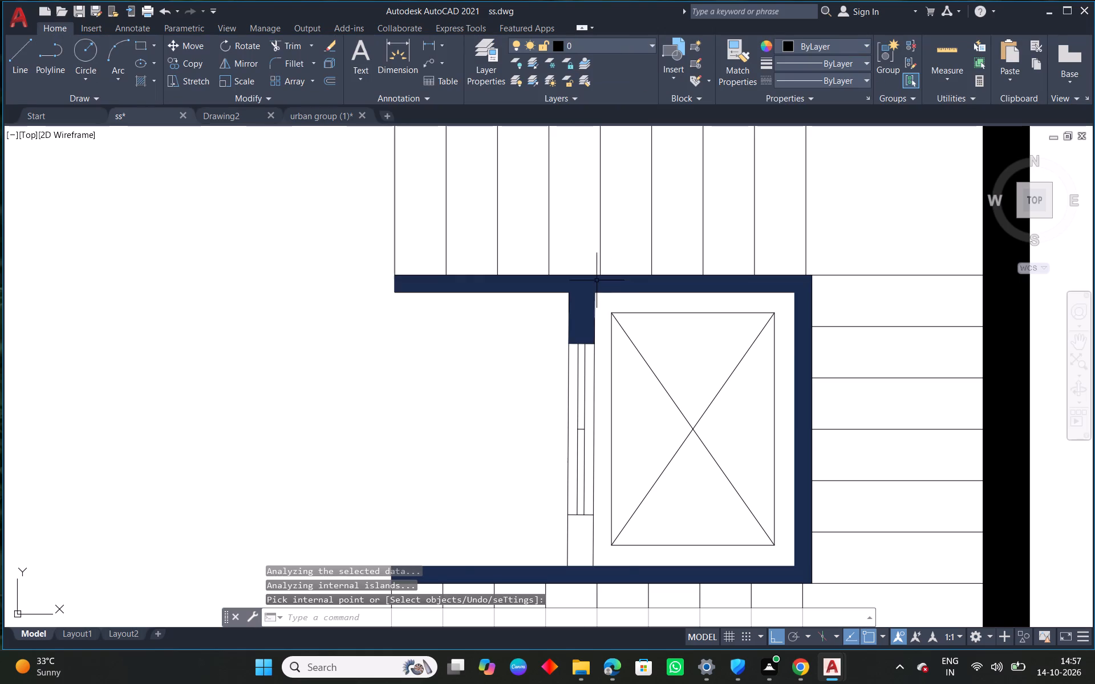
Hatch the short wall piece below the right lift shaft's door with the Solid pattern.
scroll(597, 280, "down", 3)
scroll(610, 356, "up", 2)
right_click(501, 295)
left_click(570, 308)
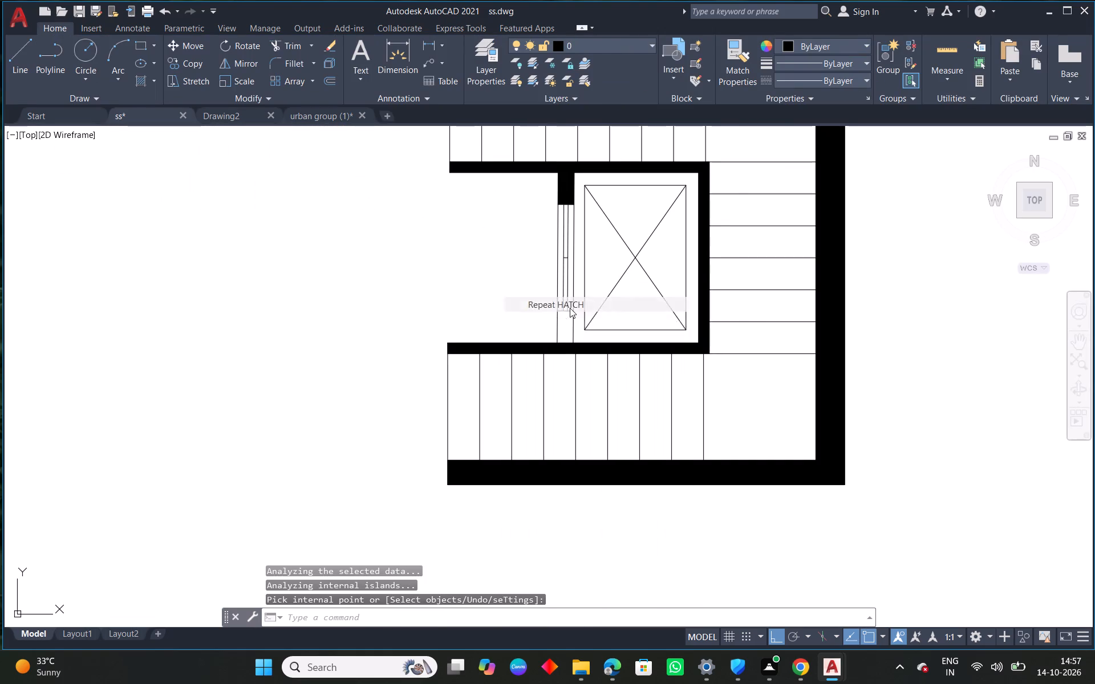
left_click(566, 325)
right_click(566, 325)
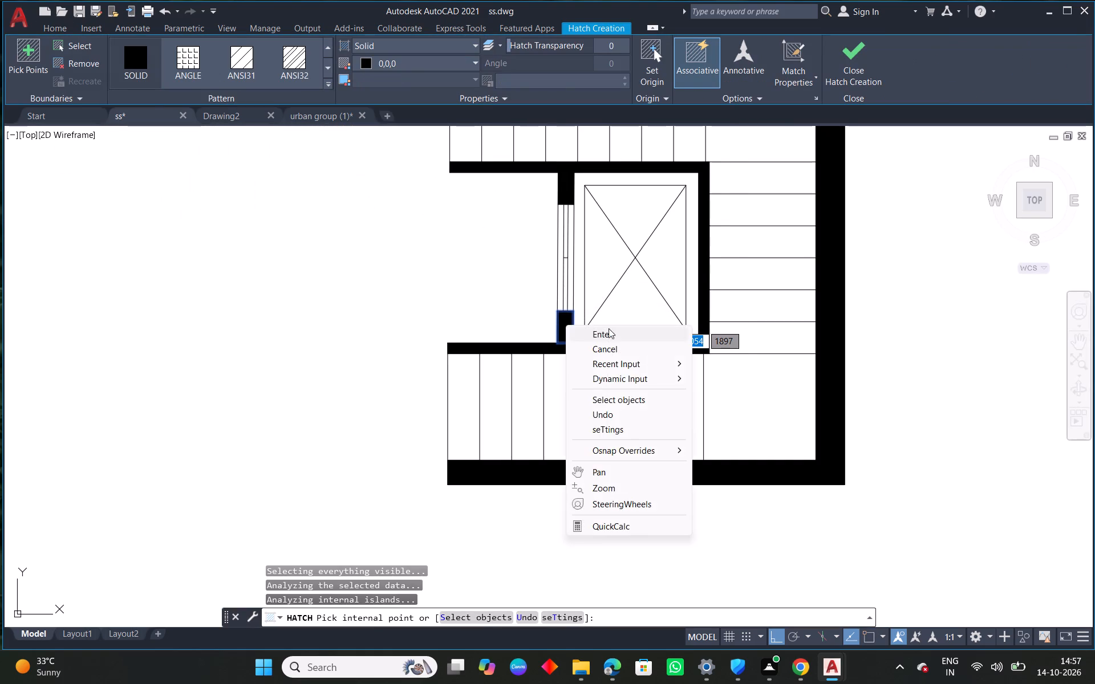
left_click(613, 331)
scroll(613, 329, "down", 2)
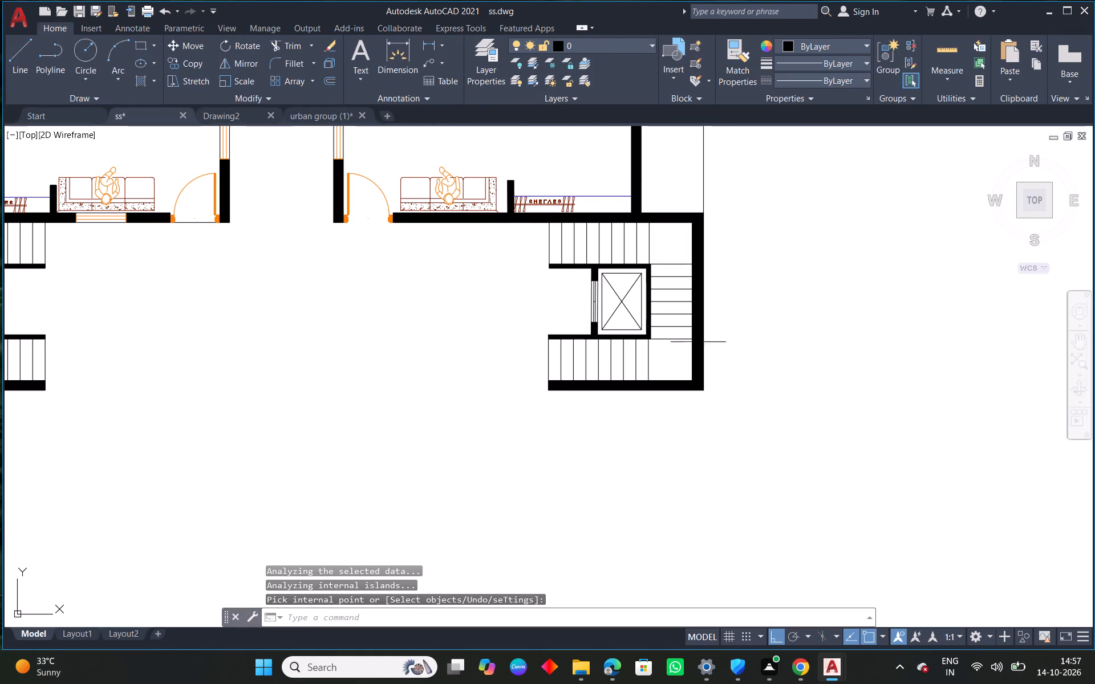